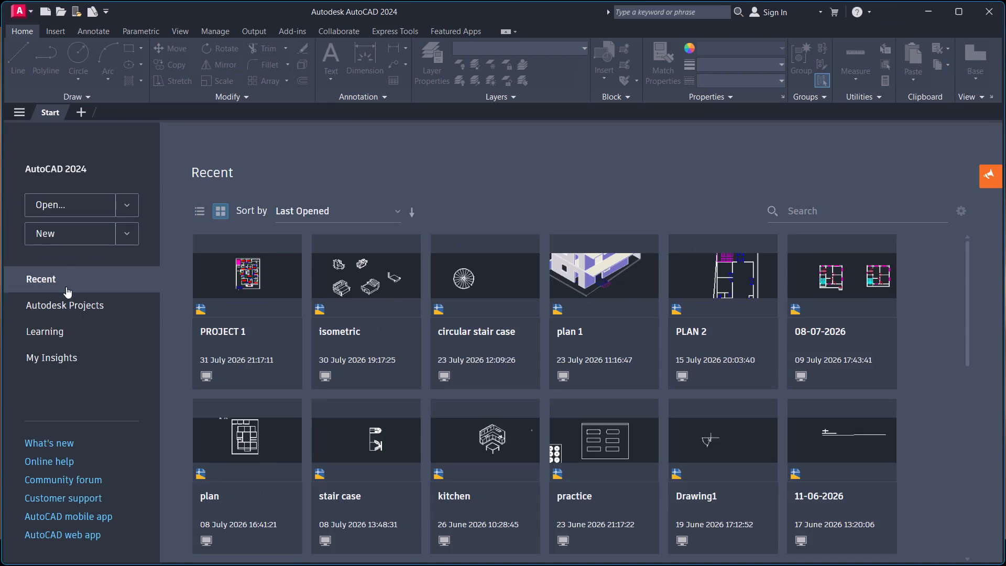
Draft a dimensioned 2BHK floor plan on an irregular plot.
Start a new blank drawing.
{"action": "left_click_drag", "start_coordinate": [70, 232], "coordinate": [78, 223]}
{"action": "left_click", "coordinate": [123, 234]}
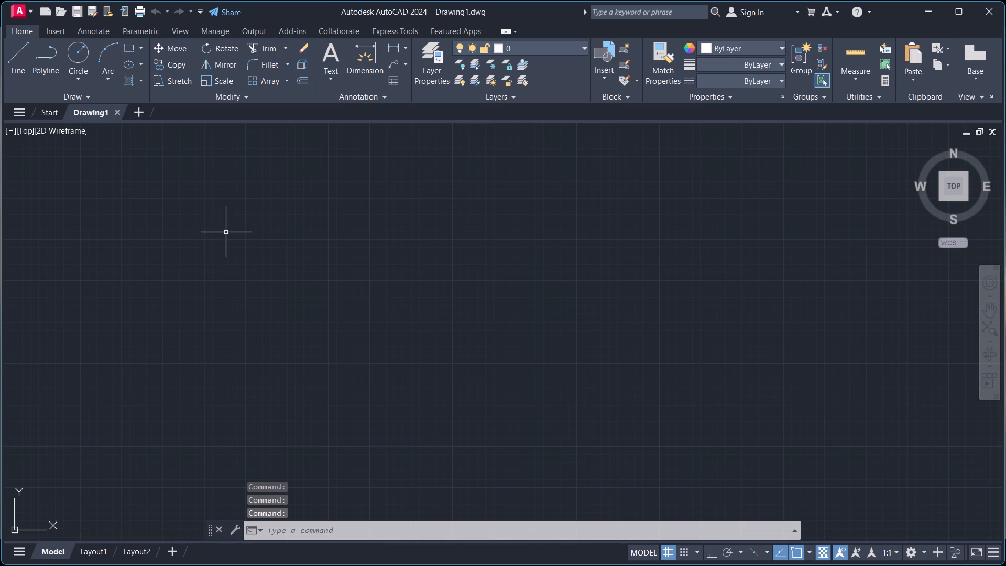
Configure the drawing units to Architectural length with 0'-0 1/4" precision and an insertion scale in inches.
{"action": "scroll", "coordinate": [211, 223], "scroll_direction": "down", "scroll_amount": 1}
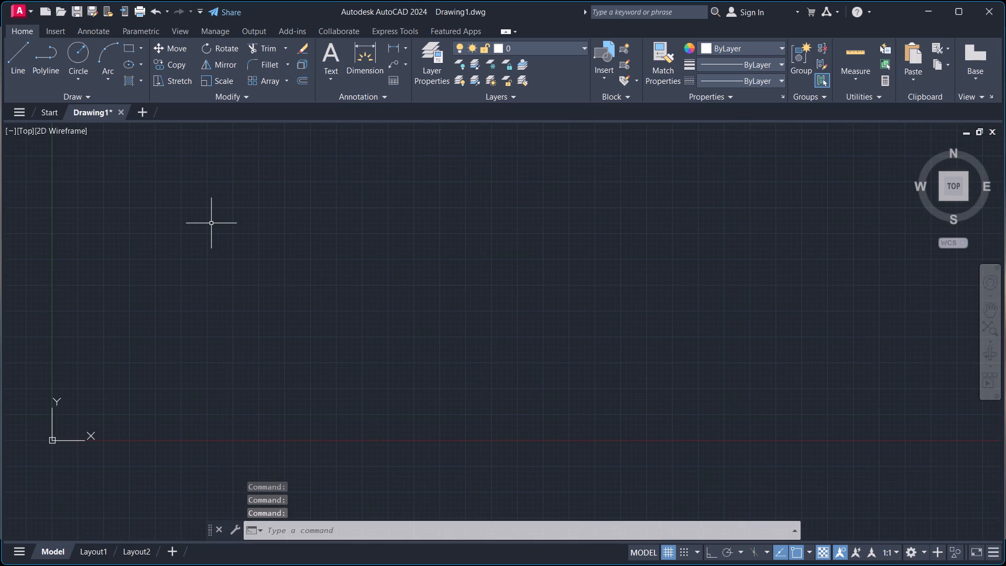
{"action": "scroll", "coordinate": [211, 223], "scroll_direction": "up", "scroll_amount": 1}
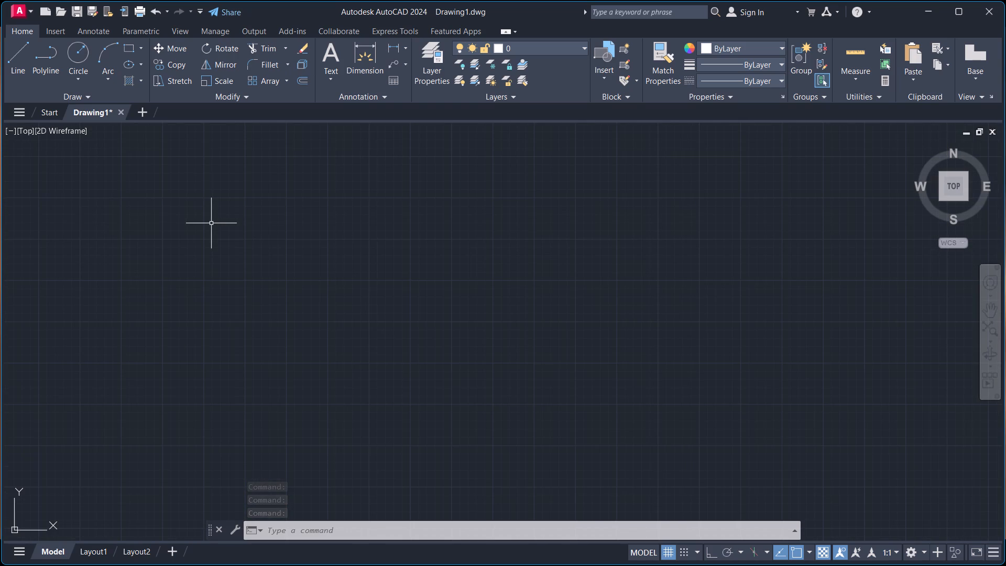
{"action": "type", "text": "un"}
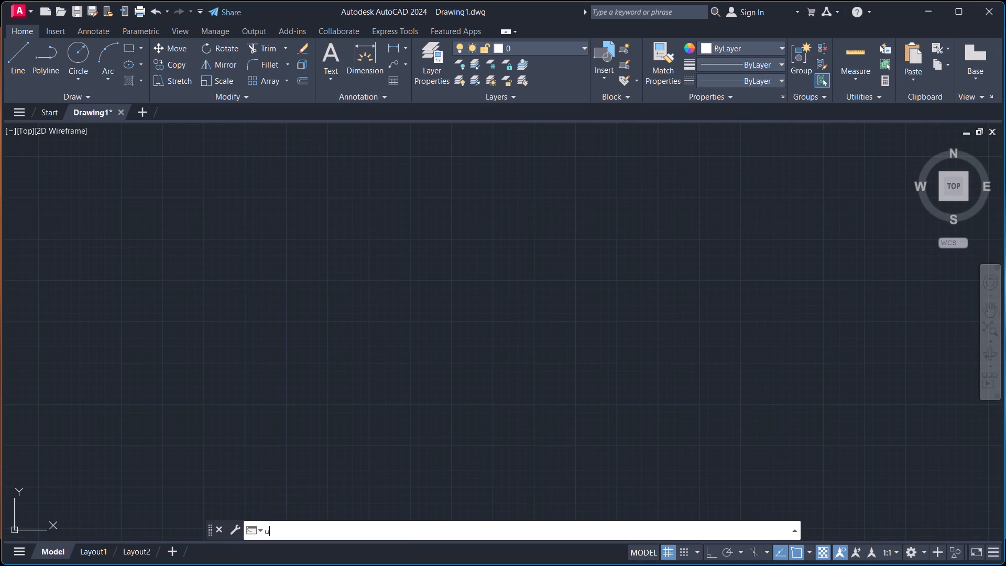
{"action": "key", "text": "Return"}
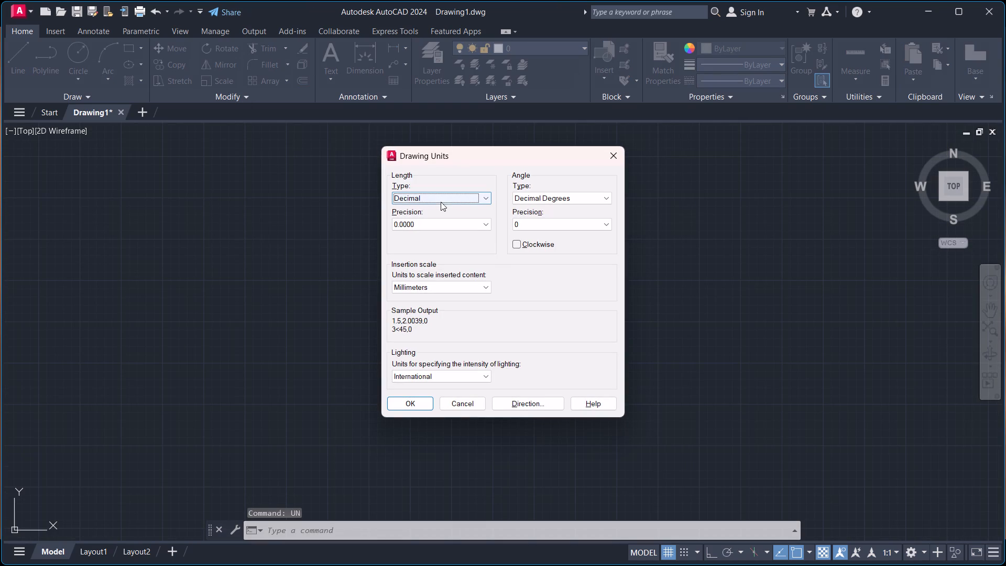
{"action": "left_click", "coordinate": [489, 199]}
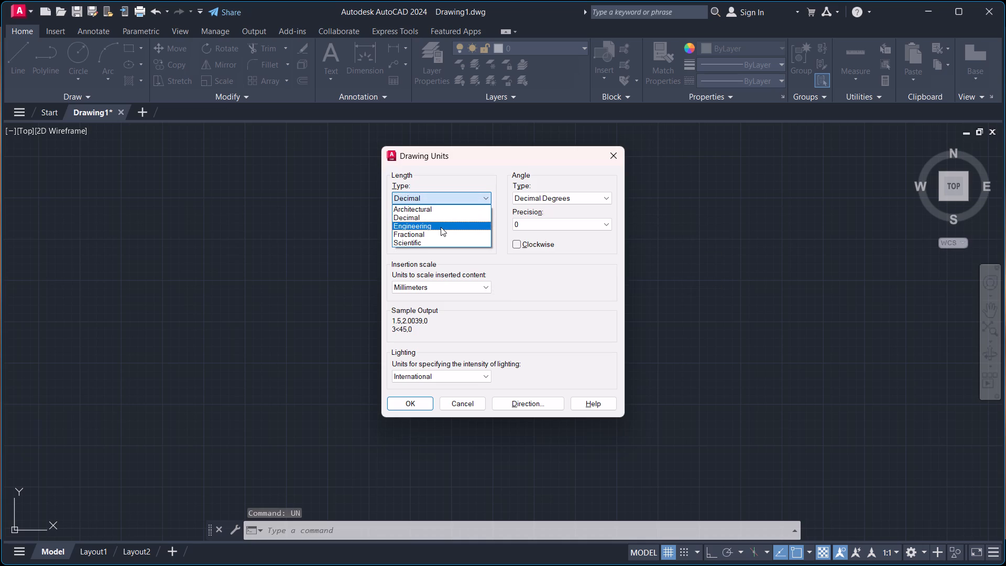
{"action": "left_click", "coordinate": [423, 208]}
{"action": "left_click", "coordinate": [437, 225]}
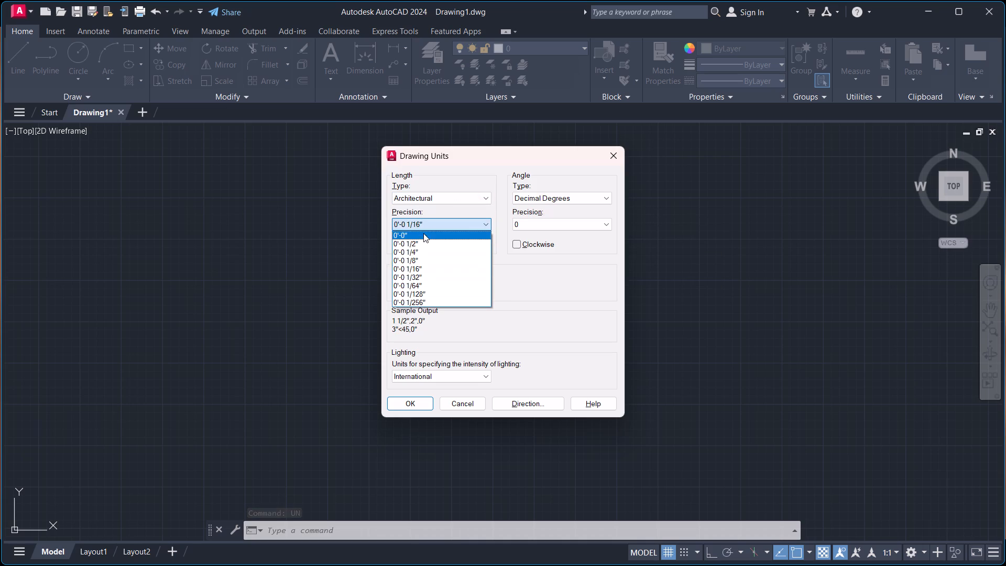
{"action": "left_click", "coordinate": [421, 252]}
{"action": "left_click", "coordinate": [451, 290]}
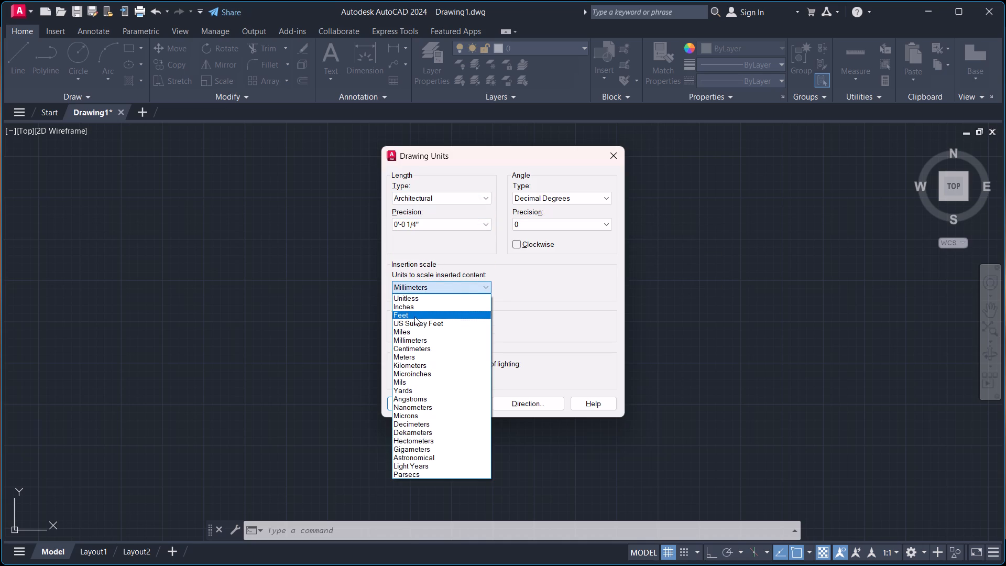
{"action": "left_click", "coordinate": [412, 308]}
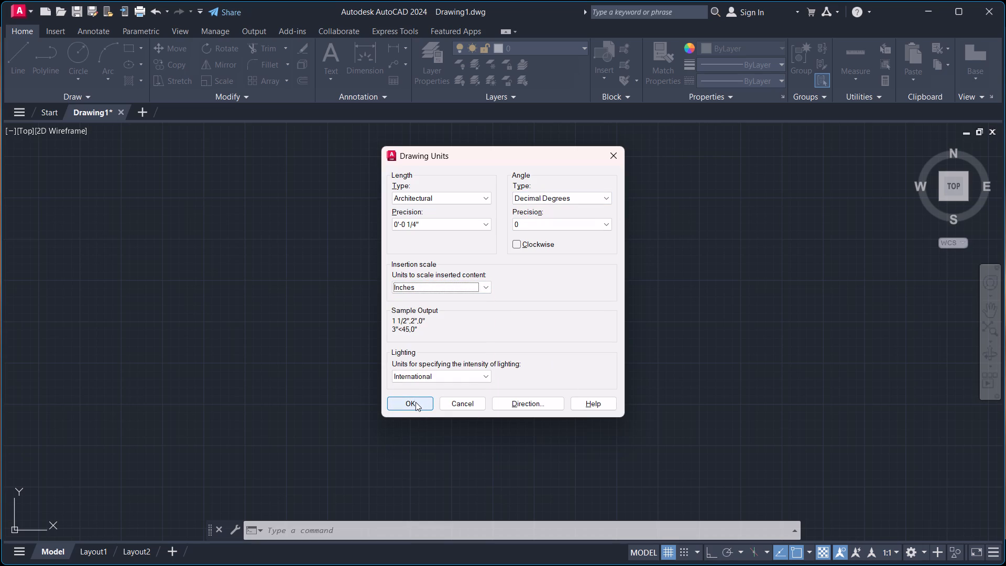
{"action": "left_click", "coordinate": [415, 402]}
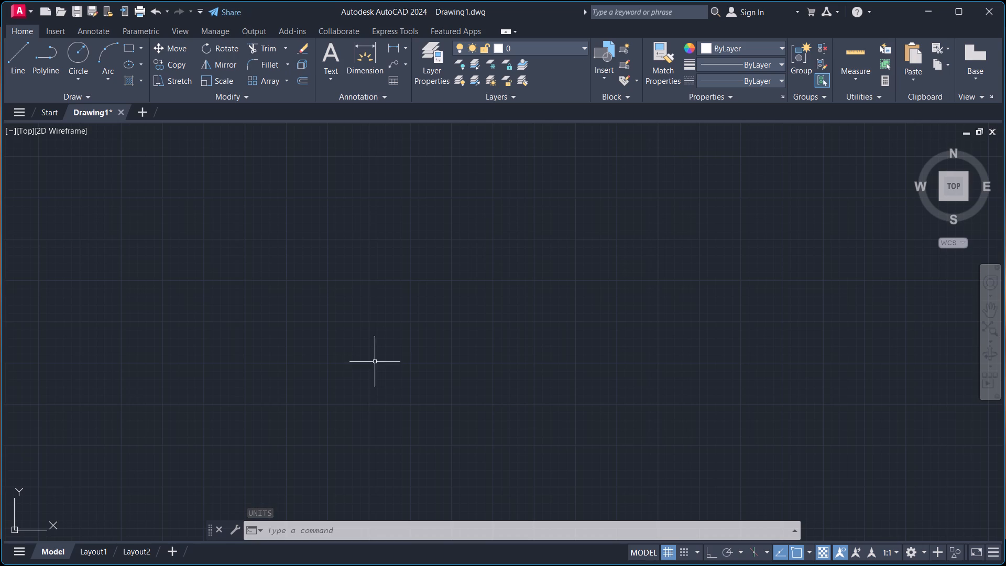
With Ortho on, draw a 41' horizontal base line and a 29' vertical line up from its right end.
{"action": "key", "text": "l"}
{"action": "key", "text": "Return"}
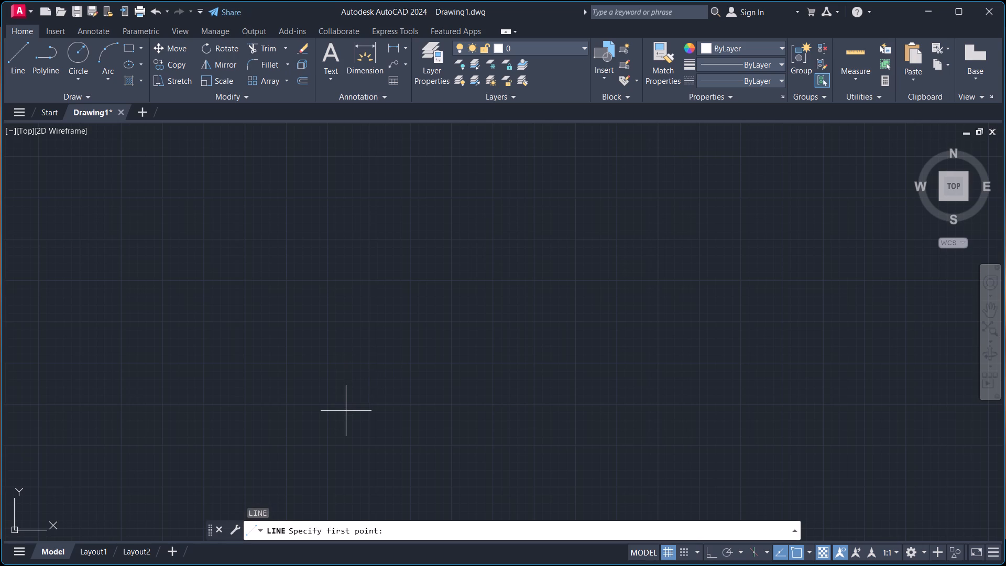
{"action": "left_click", "coordinate": [305, 377]}
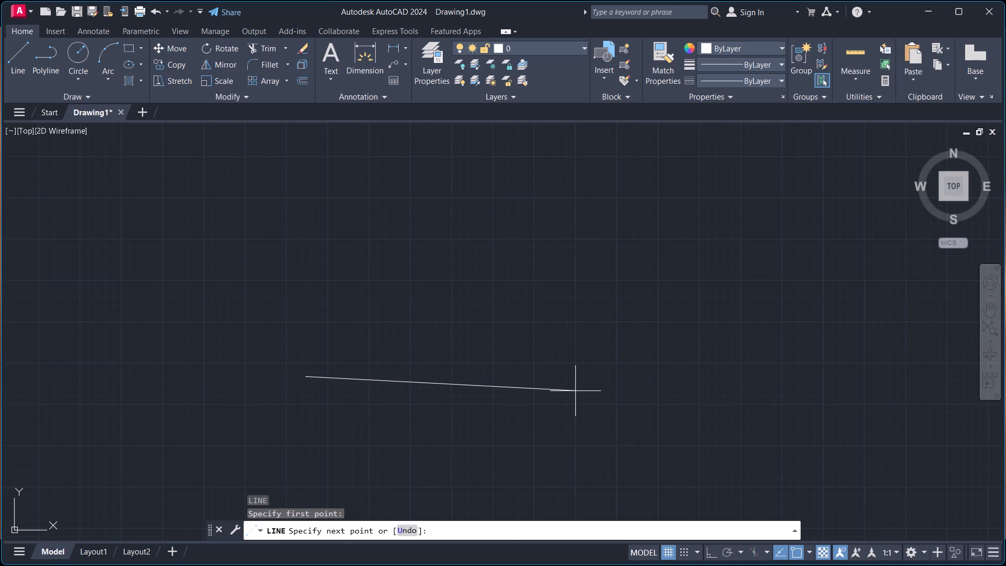
{"action": "key", "text": "F8"}
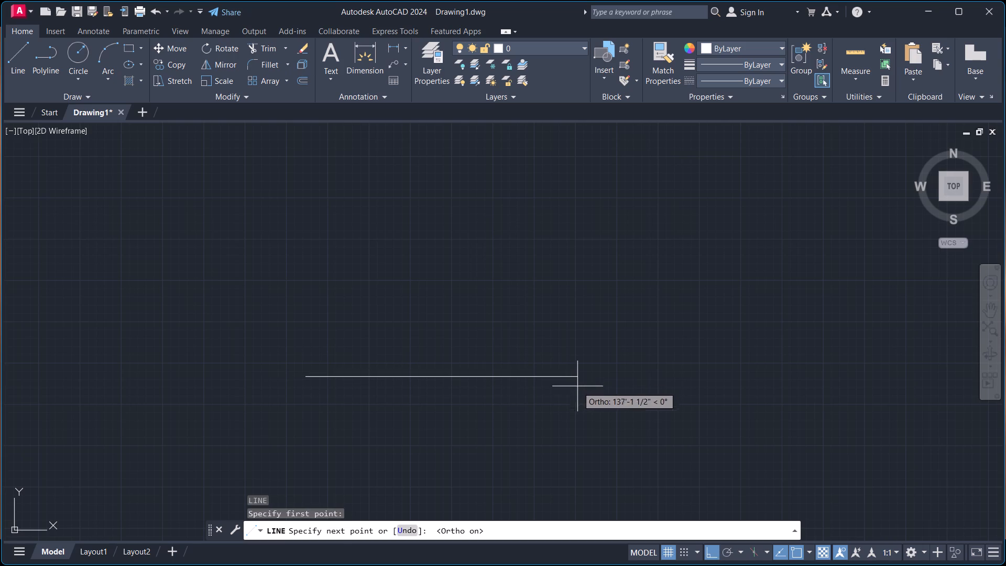
{"action": "type", "text": "41"}
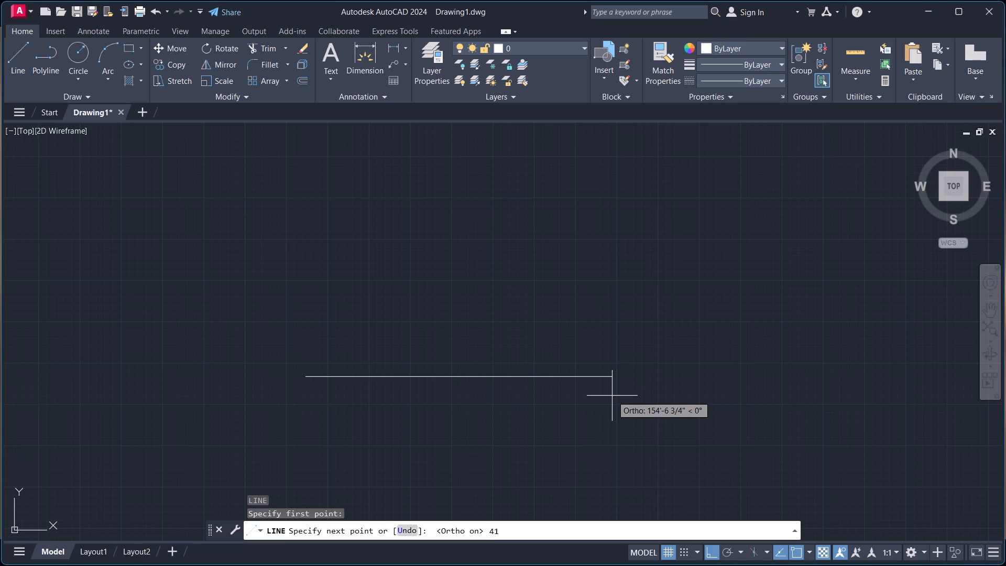
{"action": "key", "text": "apostrophe"}
{"action": "key", "text": "Return"}
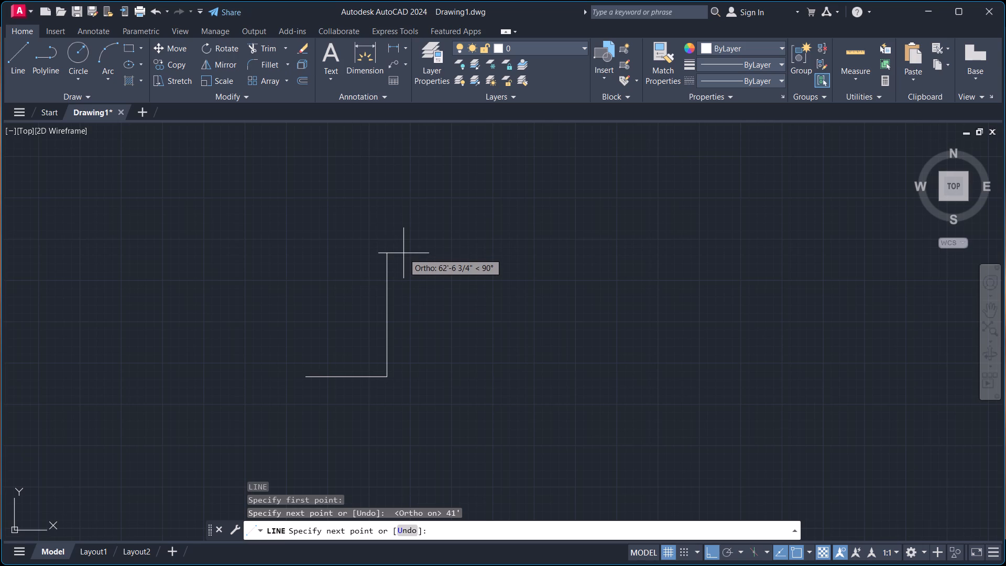
{"action": "type", "text": "29'"}
{"action": "key", "text": "Return"}
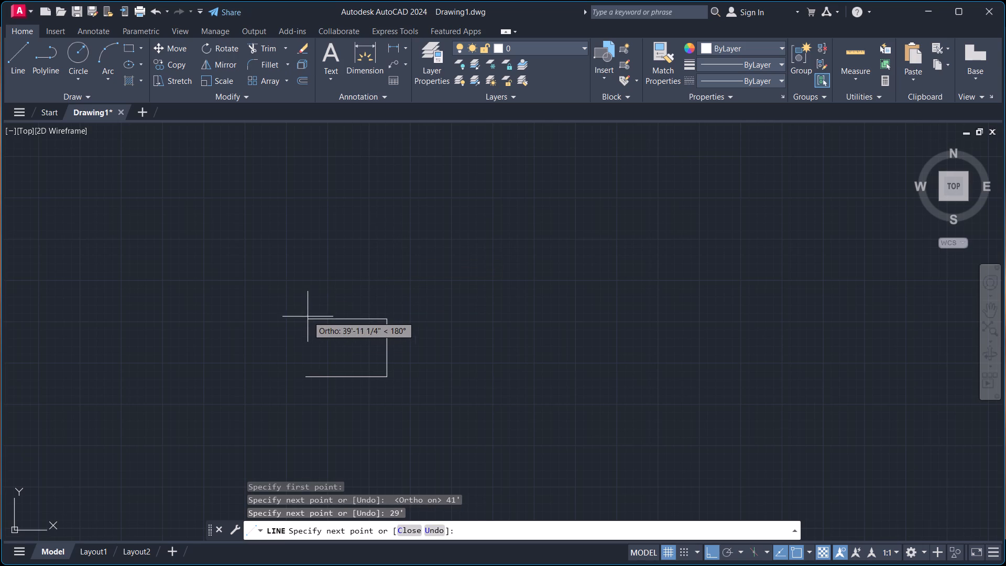
{"action": "key", "text": "Escape"}
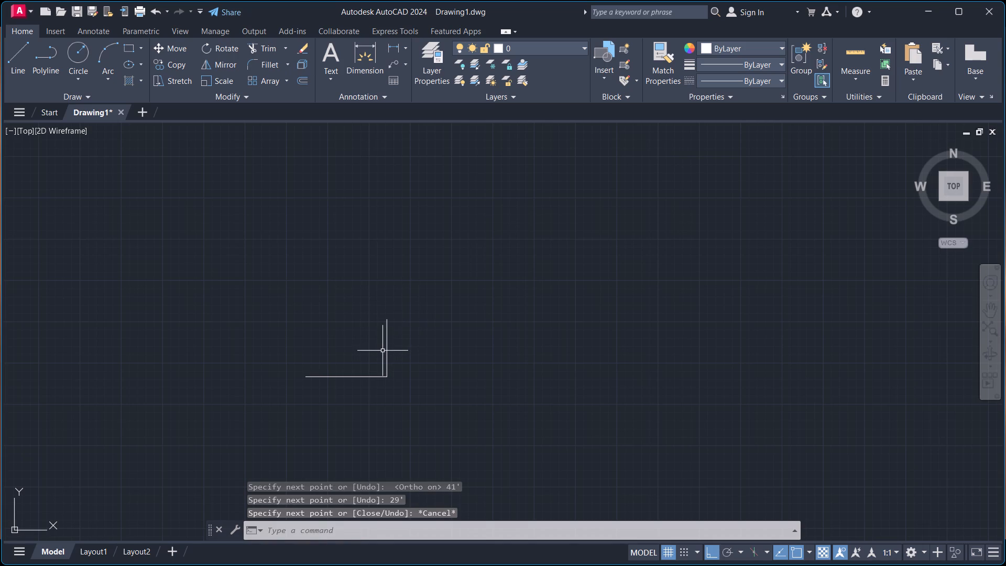
Draw a construction circle of radius 25' centred on the left end of the base line.
{"action": "key", "text": "c"}
{"action": "key", "text": "Return"}
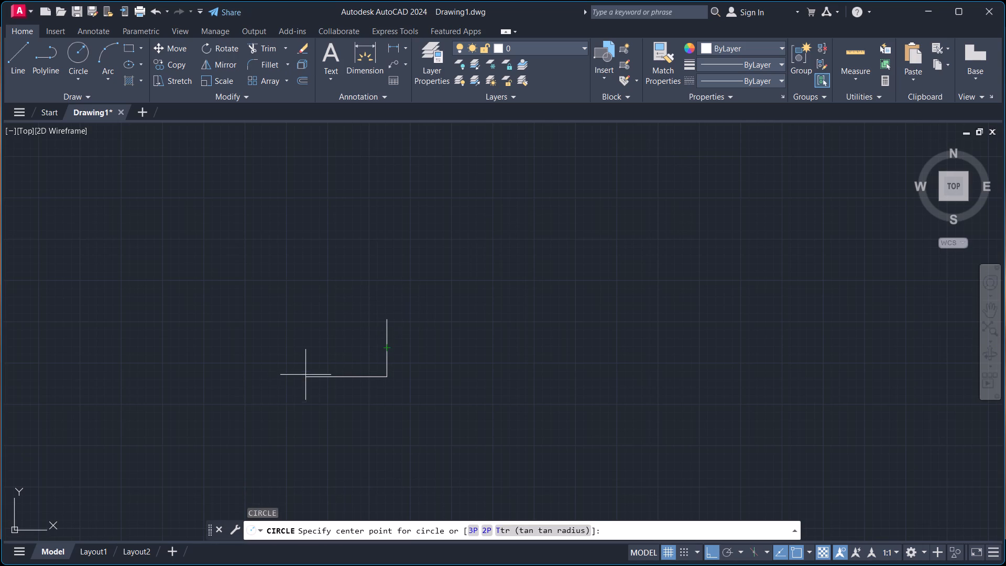
{"action": "left_click", "coordinate": [307, 375]}
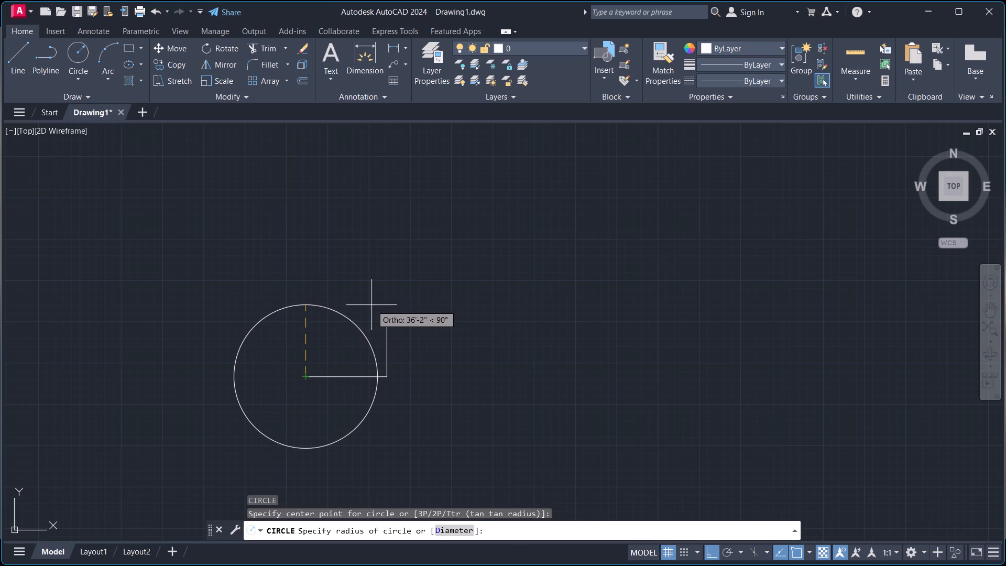
{"action": "type", "text": "25'"}
{"action": "key", "text": "Return"}
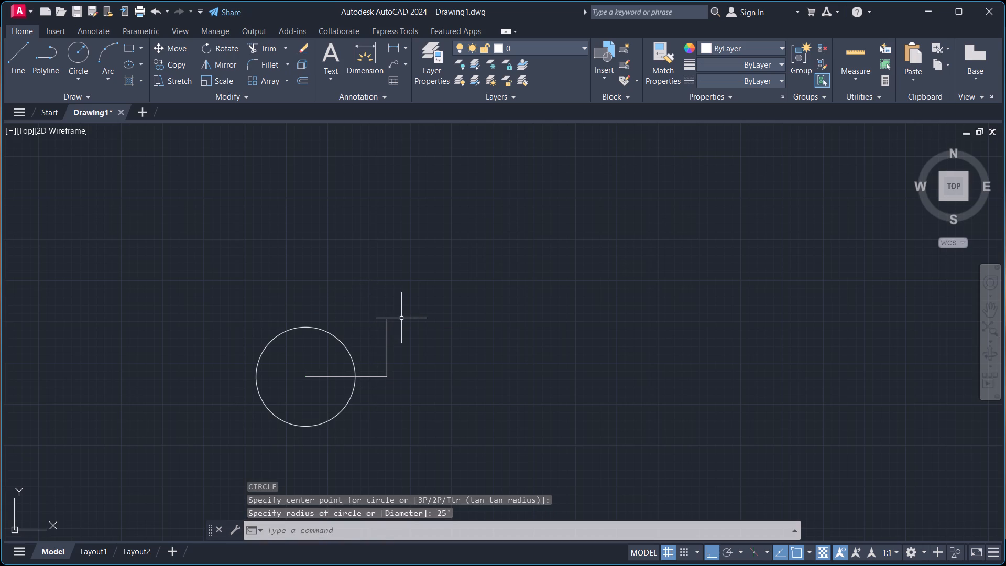
Draw a construction circle of radius 41'2" centred on the top end of the 29' vertical line.
{"action": "key", "text": "space"}
{"action": "left_click", "coordinate": [388, 318]}
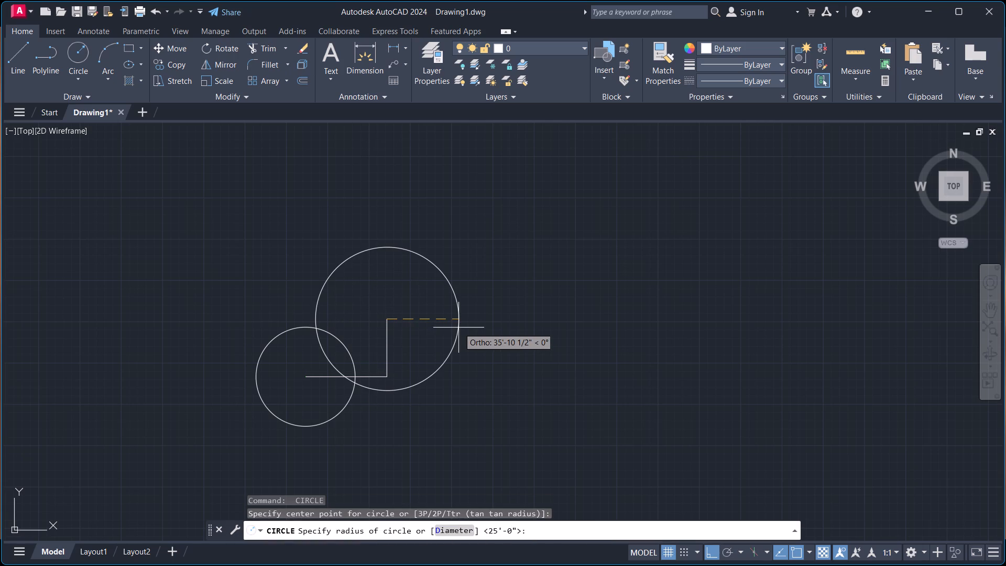
{"action": "type", "text": "41'"}
{"action": "key", "text": "2"}
{"action": "key", "text": "shift+quotedbl"}
{"action": "key", "text": "Return"}
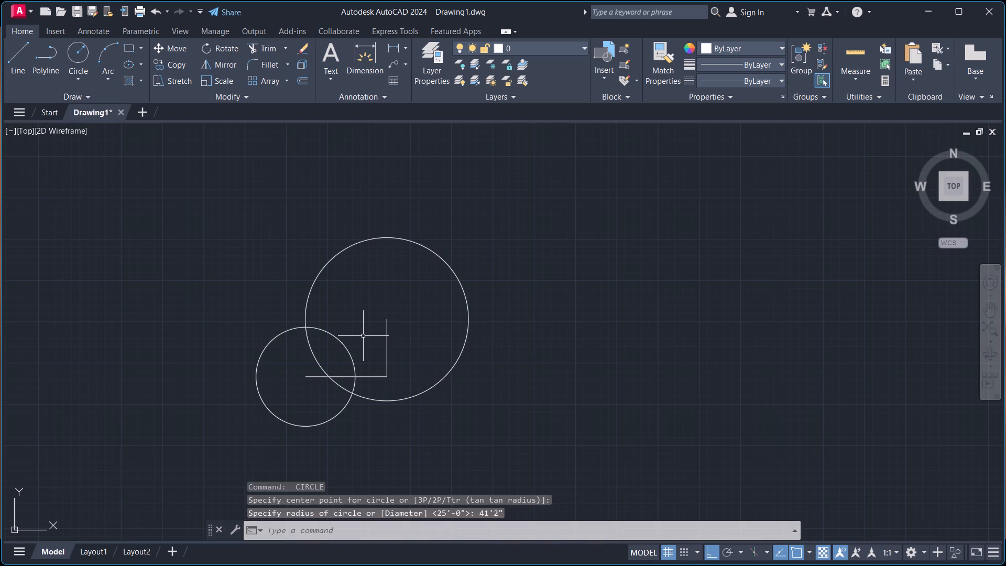
{"action": "key", "text": "Escape"}
Draw lines from the base line's left end to the circles' upper intersection and on to the top of the 29' line, with Ortho off for the slanted side.
{"action": "key", "text": "l"}
{"action": "key", "text": "Return"}
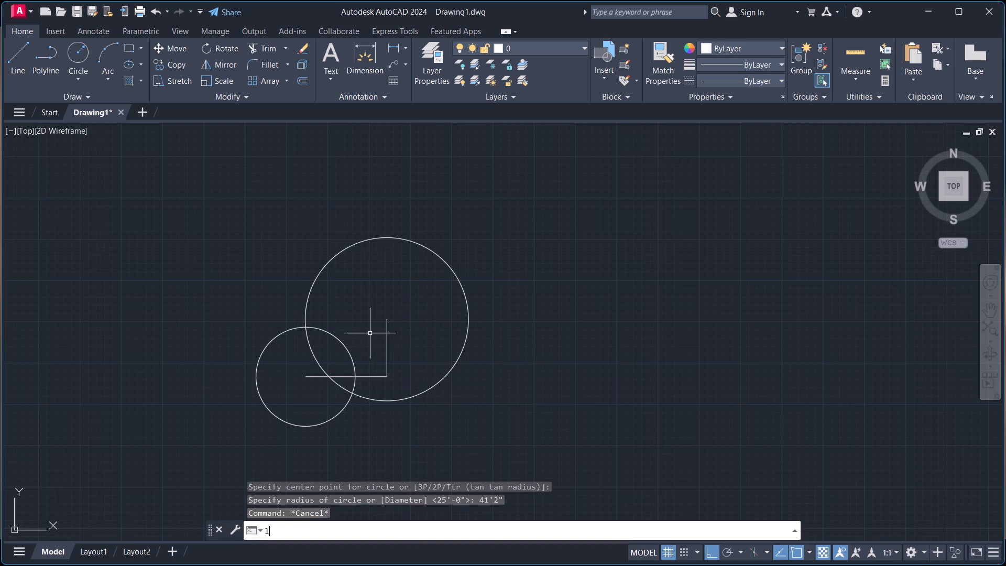
{"action": "left_click", "coordinate": [306, 376]}
{"action": "scroll", "coordinate": [304, 325], "scroll_direction": "up", "scroll_amount": 5}
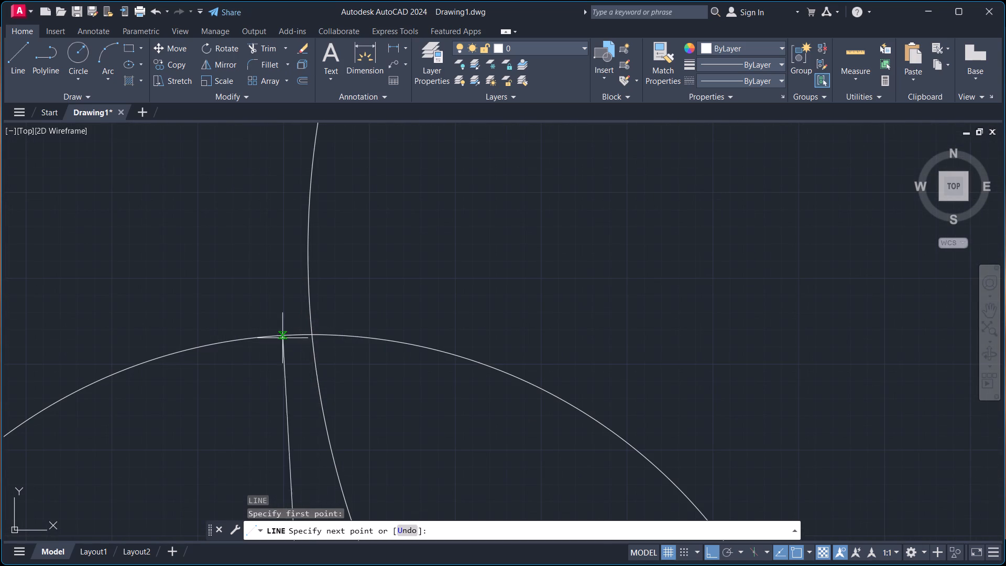
{"action": "left_click", "coordinate": [310, 336]}
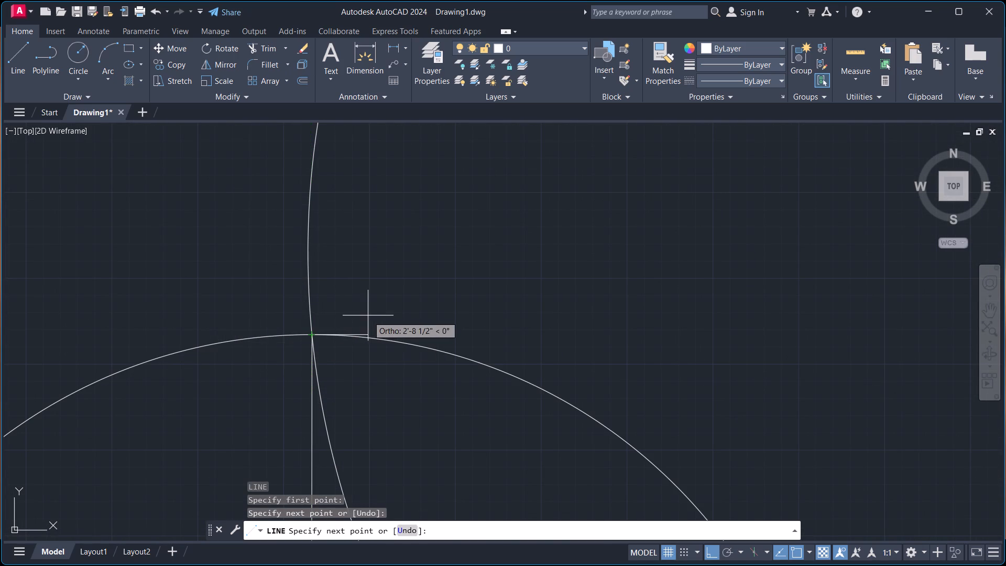
{"action": "scroll", "coordinate": [400, 306], "scroll_direction": "down", "scroll_amount": 4}
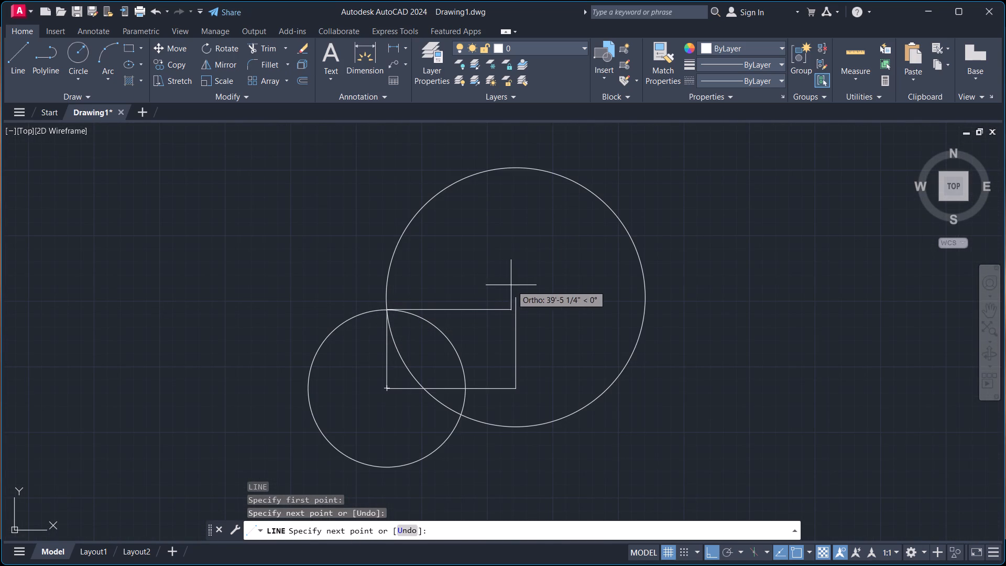
{"action": "key", "text": "F8"}
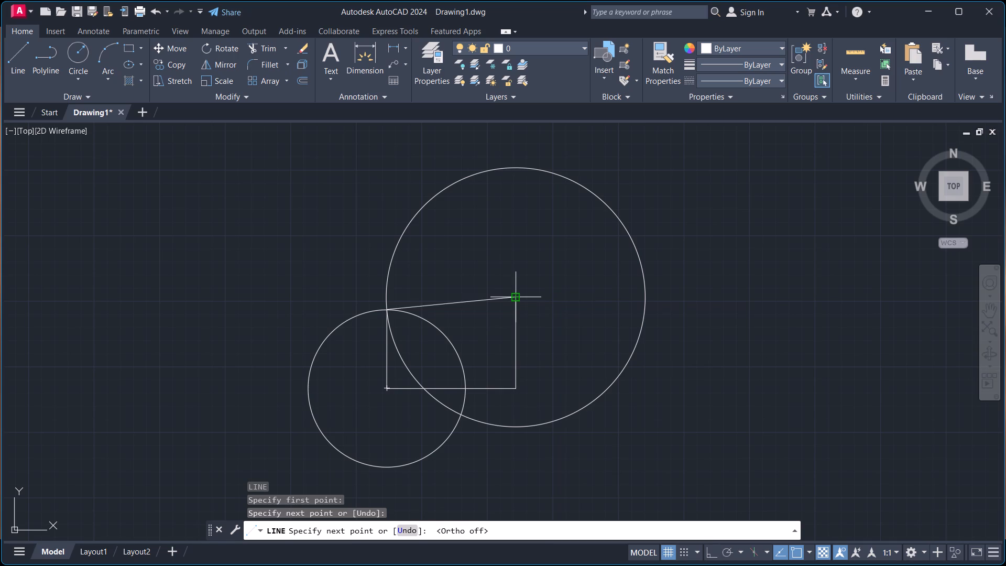
{"action": "scroll", "coordinate": [521, 298], "scroll_direction": "up", "scroll_amount": 3}
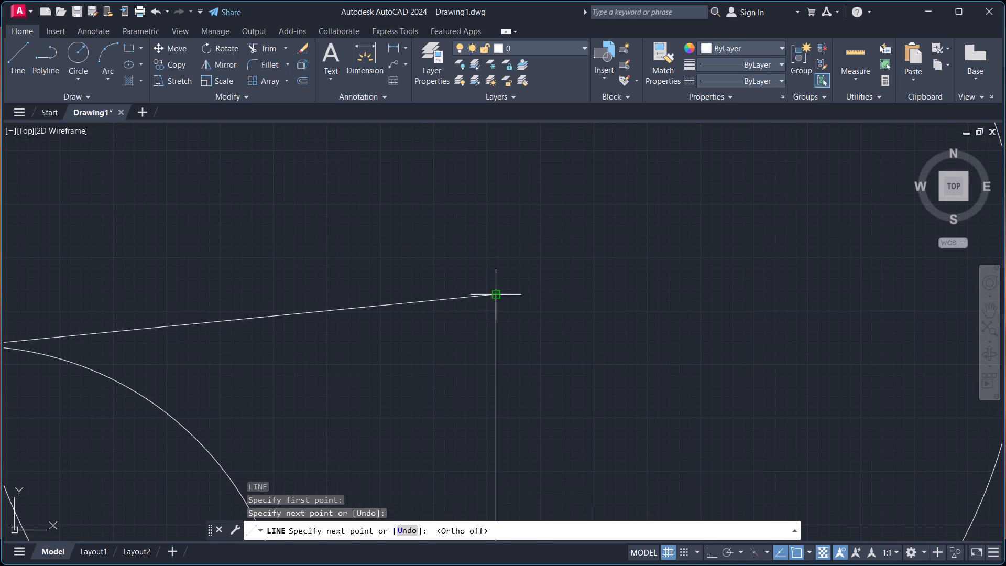
{"action": "left_click", "coordinate": [496, 291]}
{"action": "key", "text": "Escape"}
Erase both construction circles, leaving the four-sided outline.
{"action": "scroll", "coordinate": [506, 273], "scroll_direction": "down", "scroll_amount": 2}
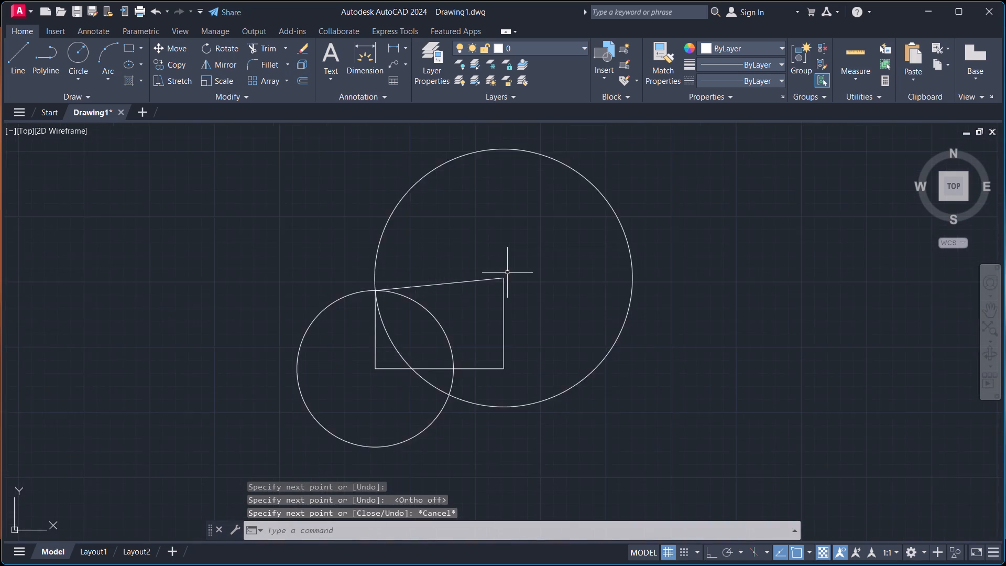
{"action": "scroll", "coordinate": [508, 273], "scroll_direction": "down", "scroll_amount": 2}
{"action": "left_click", "coordinate": [428, 256]}
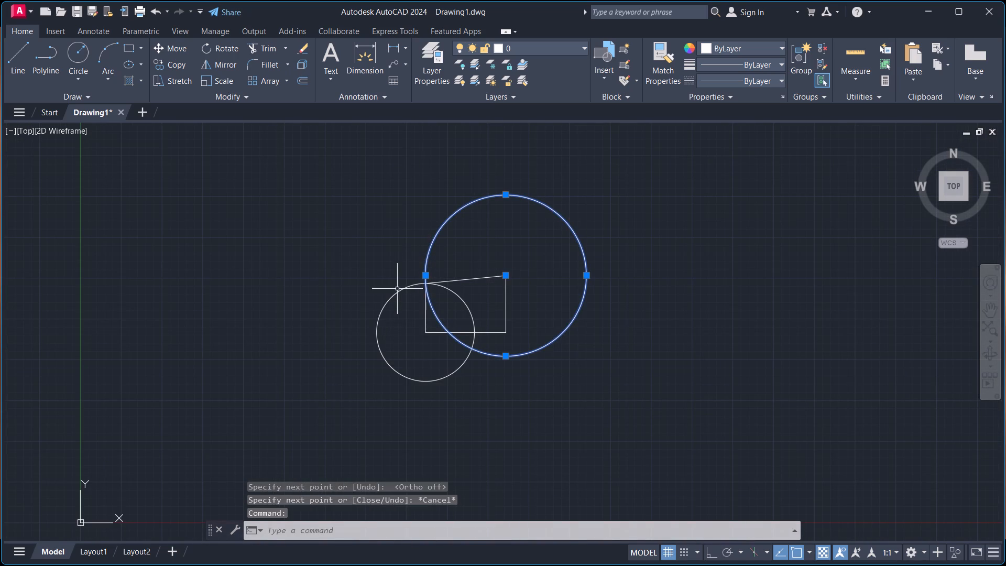
{"action": "left_click", "coordinate": [397, 289]}
{"action": "key", "text": "e"}
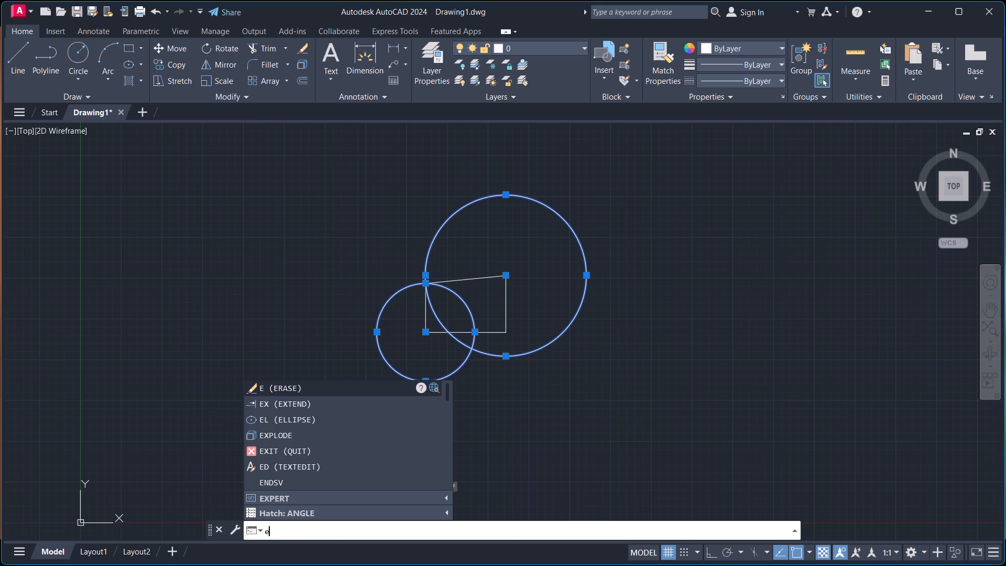
{"action": "key", "text": "Return"}
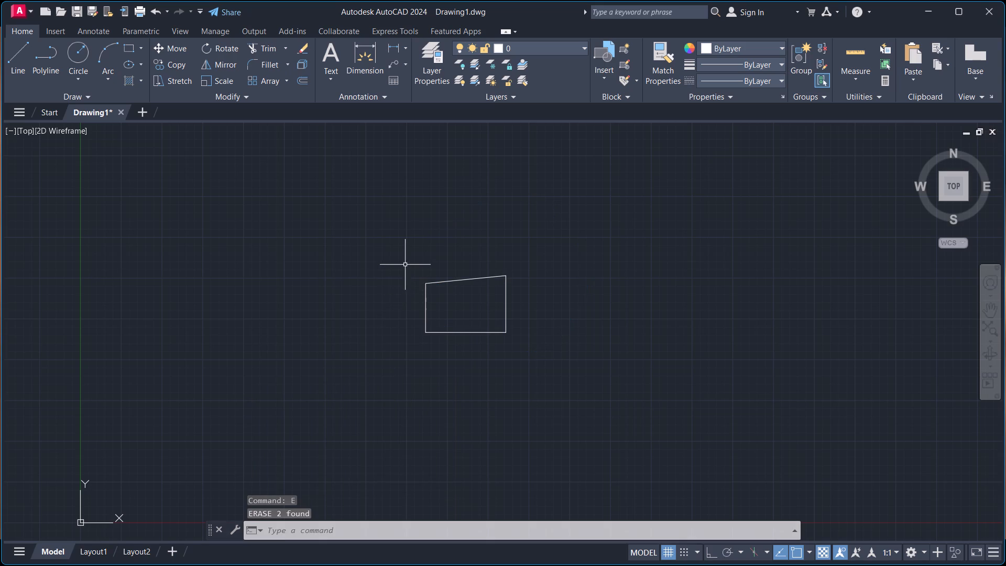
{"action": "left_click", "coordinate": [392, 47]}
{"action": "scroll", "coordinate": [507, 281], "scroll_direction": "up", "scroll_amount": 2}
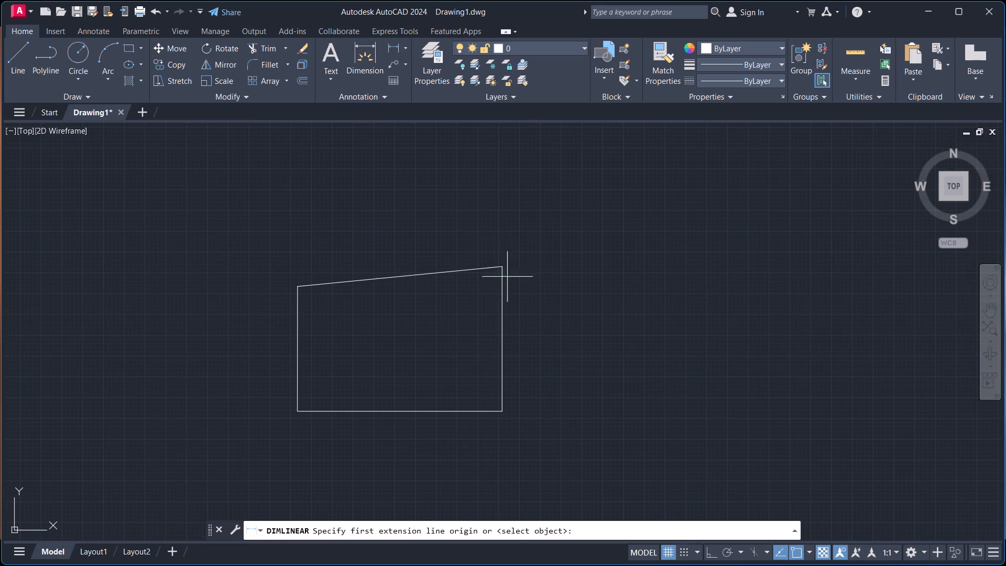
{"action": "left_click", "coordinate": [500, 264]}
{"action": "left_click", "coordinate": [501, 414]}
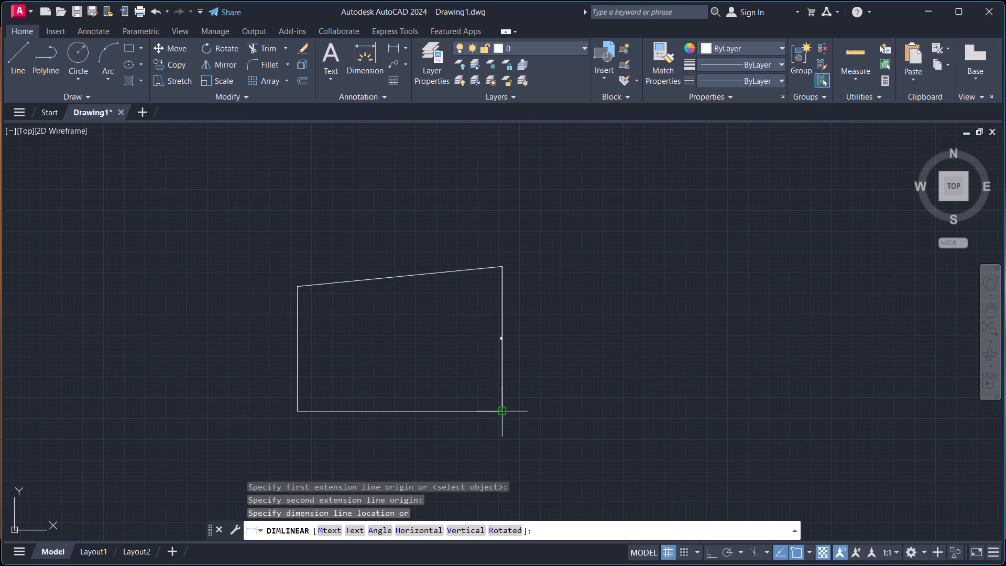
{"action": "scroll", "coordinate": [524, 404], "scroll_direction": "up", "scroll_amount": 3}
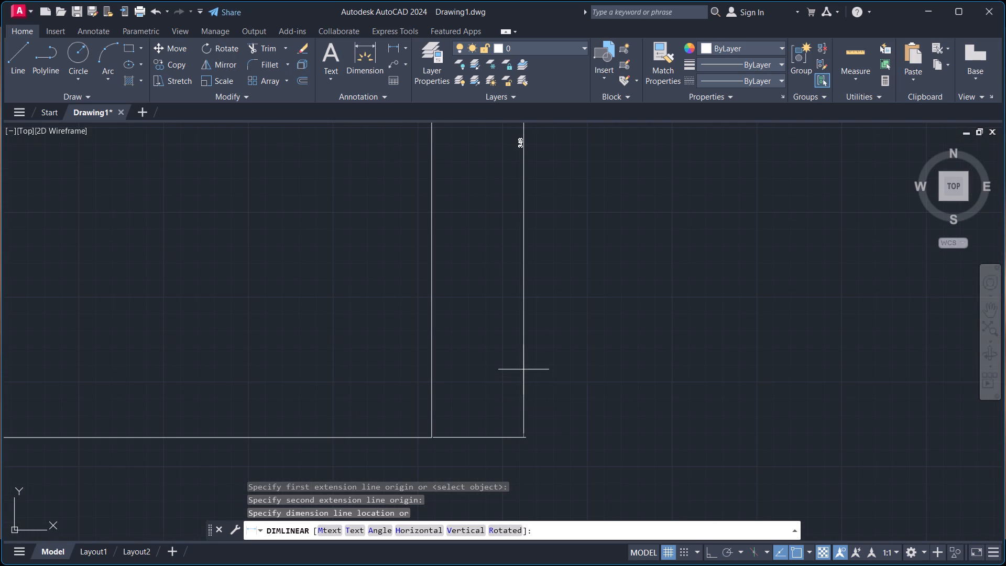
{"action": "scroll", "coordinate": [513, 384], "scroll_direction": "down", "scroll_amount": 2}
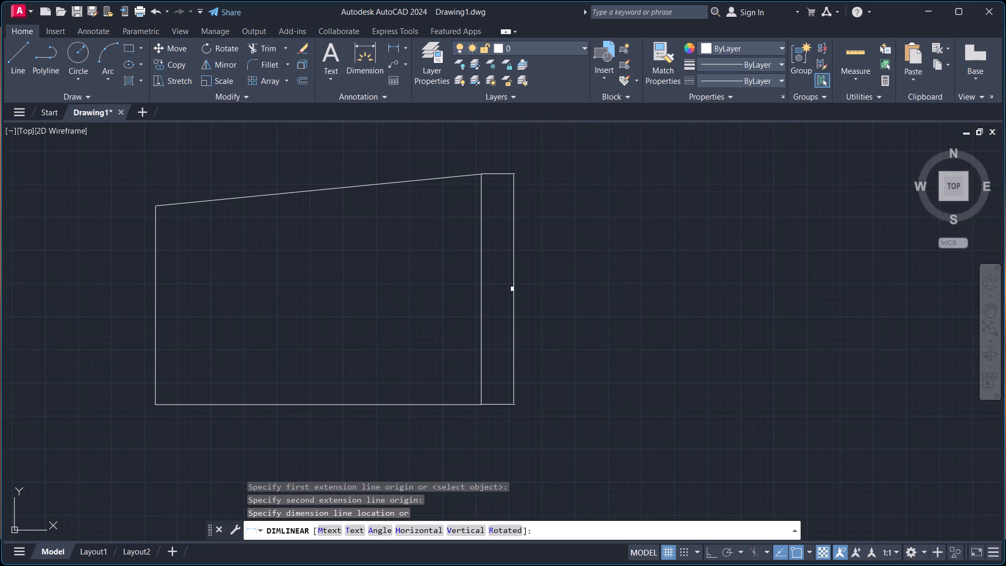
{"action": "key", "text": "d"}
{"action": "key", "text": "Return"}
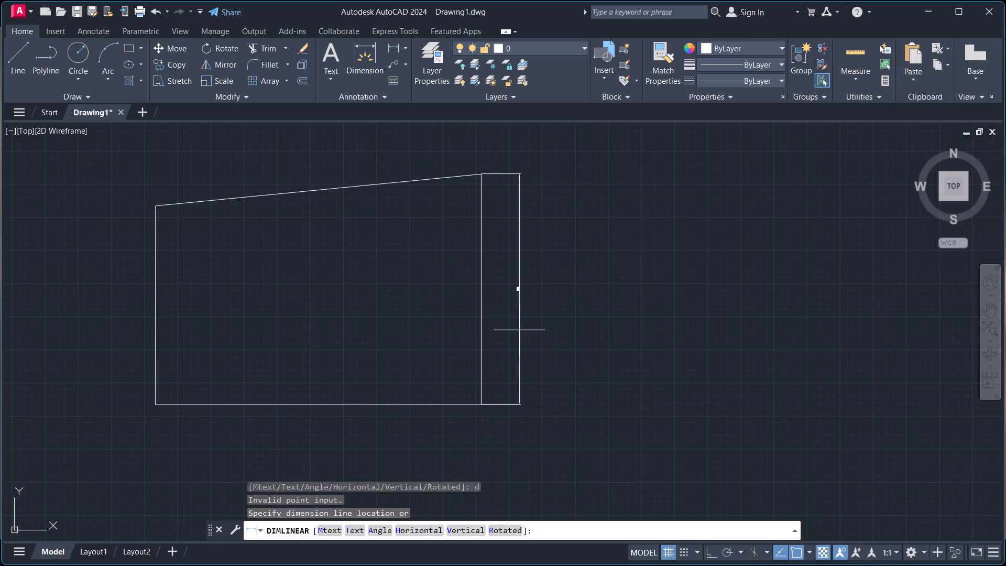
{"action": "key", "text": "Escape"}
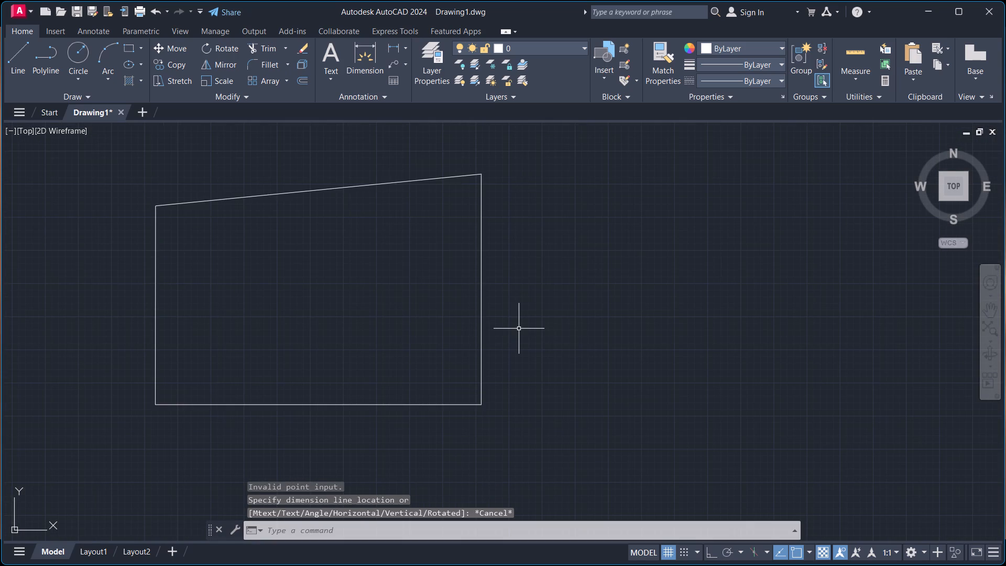
Modify the ISO-25 dimension style to use the Architectural unit format for linear dimensions and set it as current.
{"action": "key", "text": "d"}
{"action": "key", "text": "Return"}
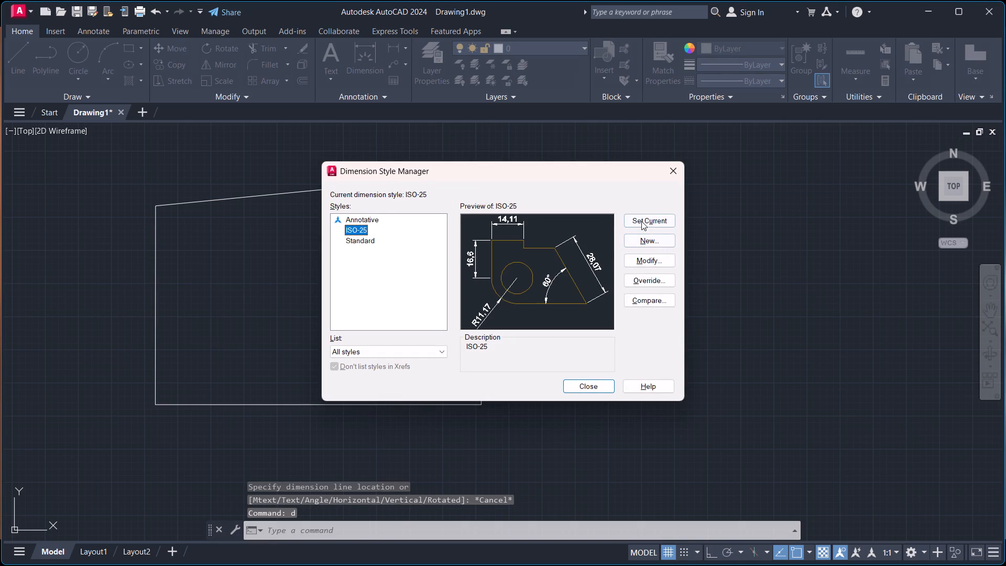
{"action": "left_click", "coordinate": [643, 258]}
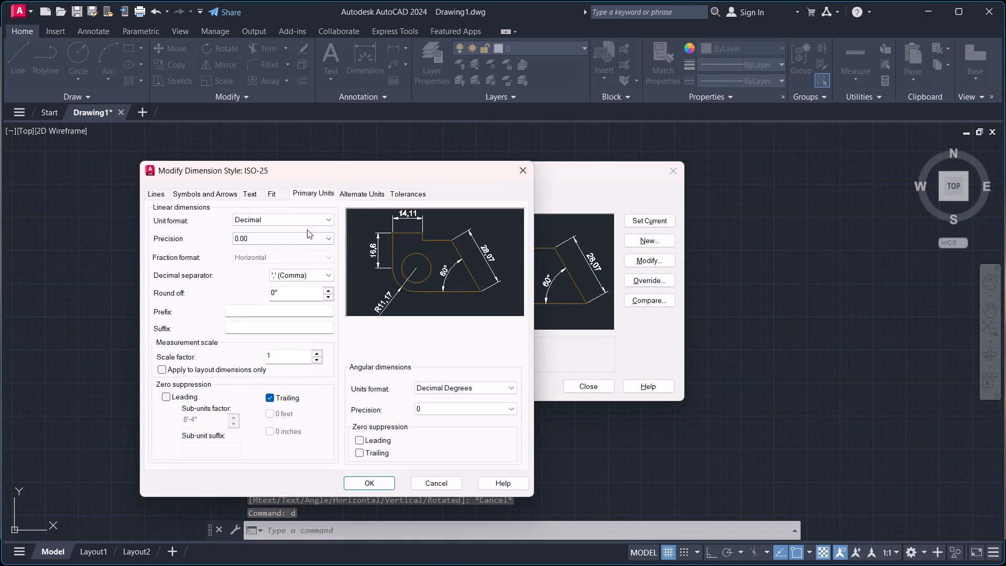
{"action": "left_click", "coordinate": [289, 216]}
{"action": "left_click", "coordinate": [278, 255]}
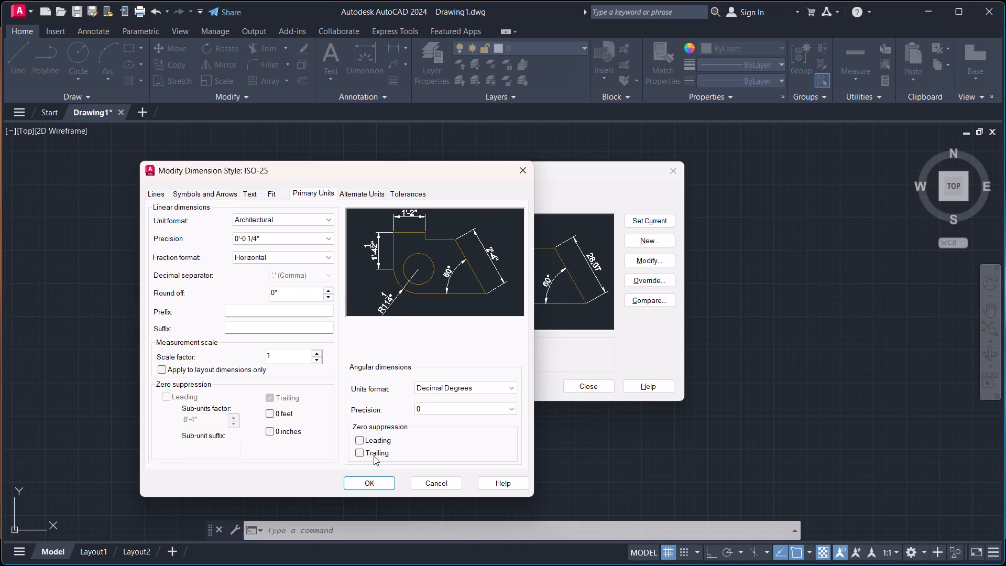
{"action": "left_click", "coordinate": [376, 484]}
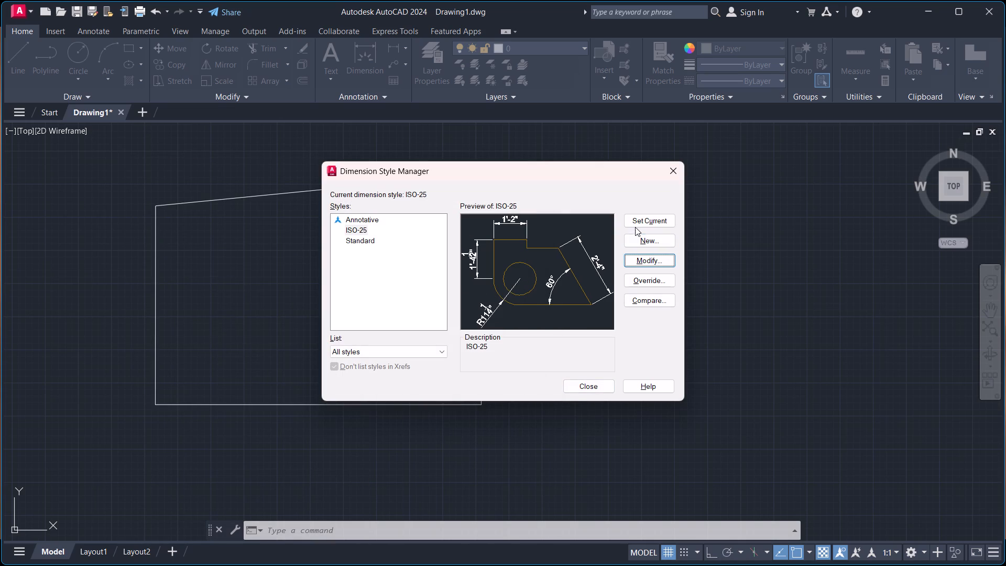
{"action": "left_click", "coordinate": [644, 221]}
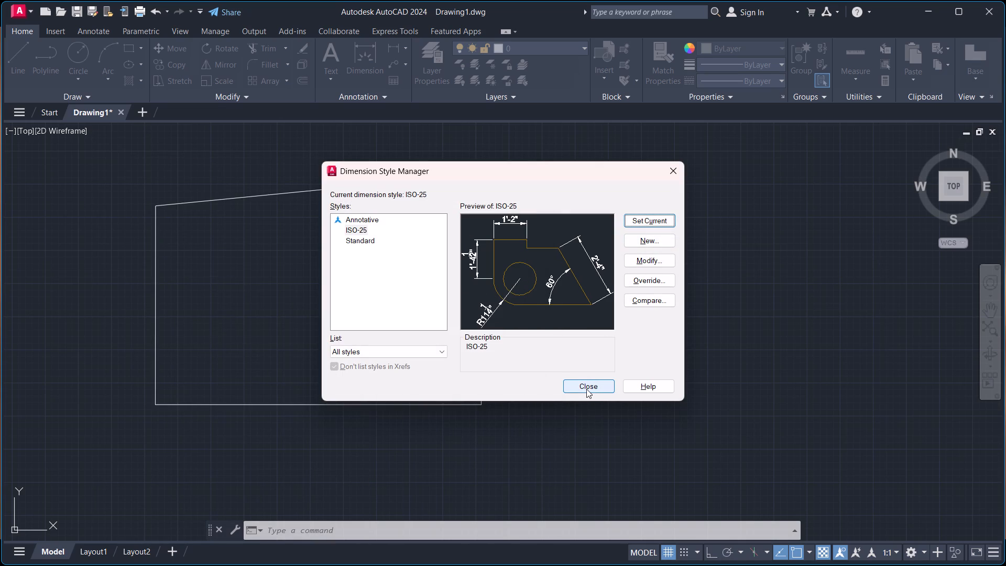
{"action": "left_click", "coordinate": [586, 389]}
{"action": "key", "text": "space"}
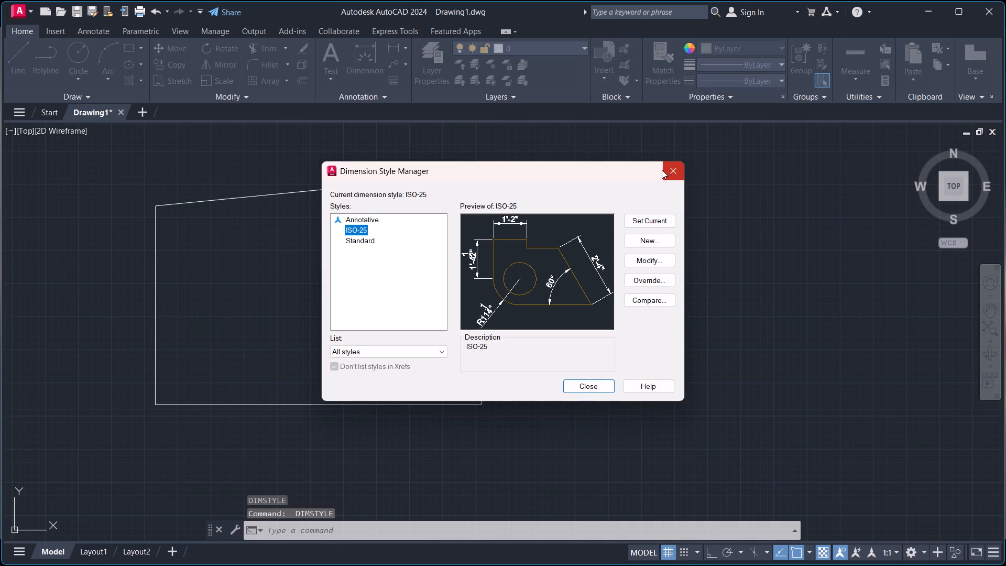
{"action": "left_click", "coordinate": [671, 167]}
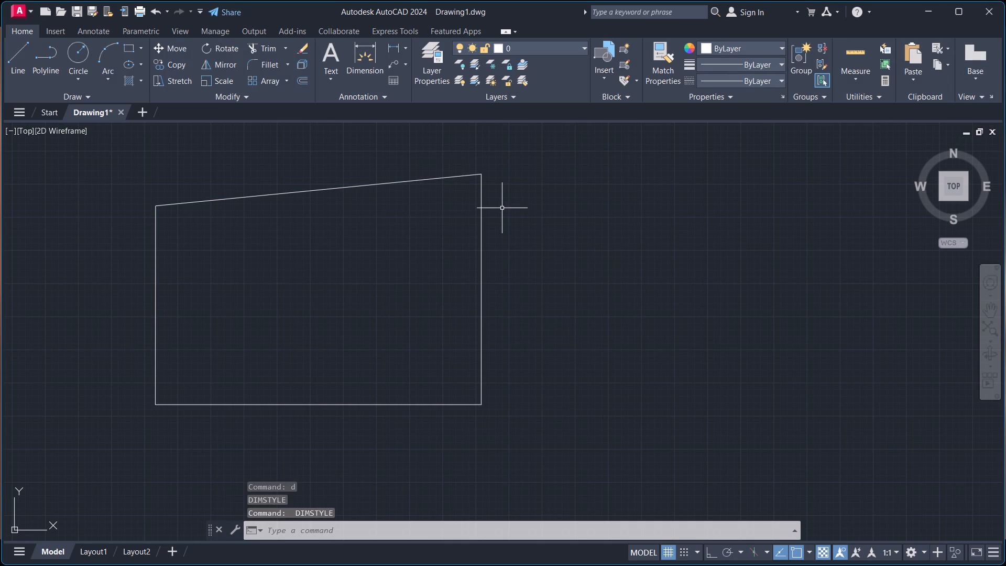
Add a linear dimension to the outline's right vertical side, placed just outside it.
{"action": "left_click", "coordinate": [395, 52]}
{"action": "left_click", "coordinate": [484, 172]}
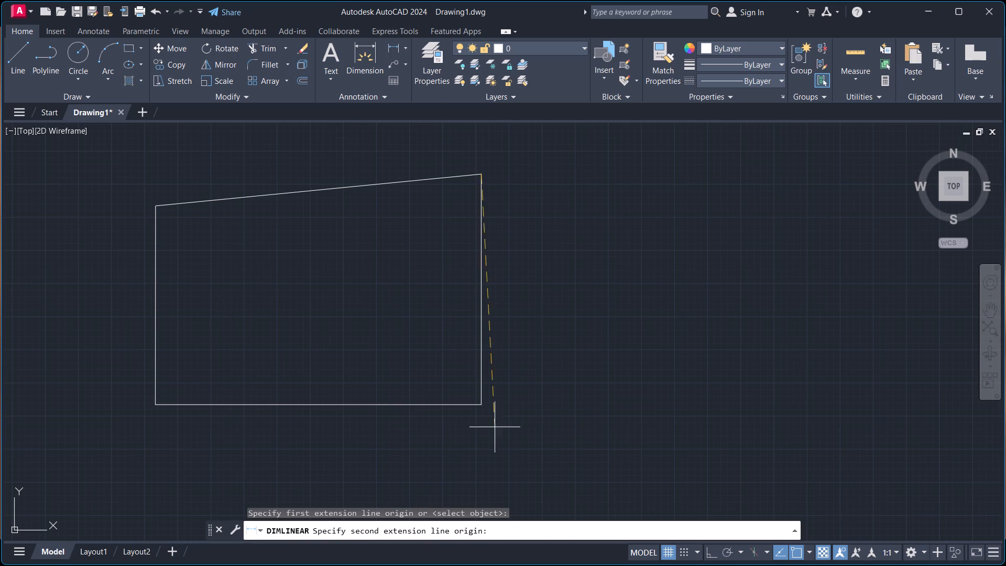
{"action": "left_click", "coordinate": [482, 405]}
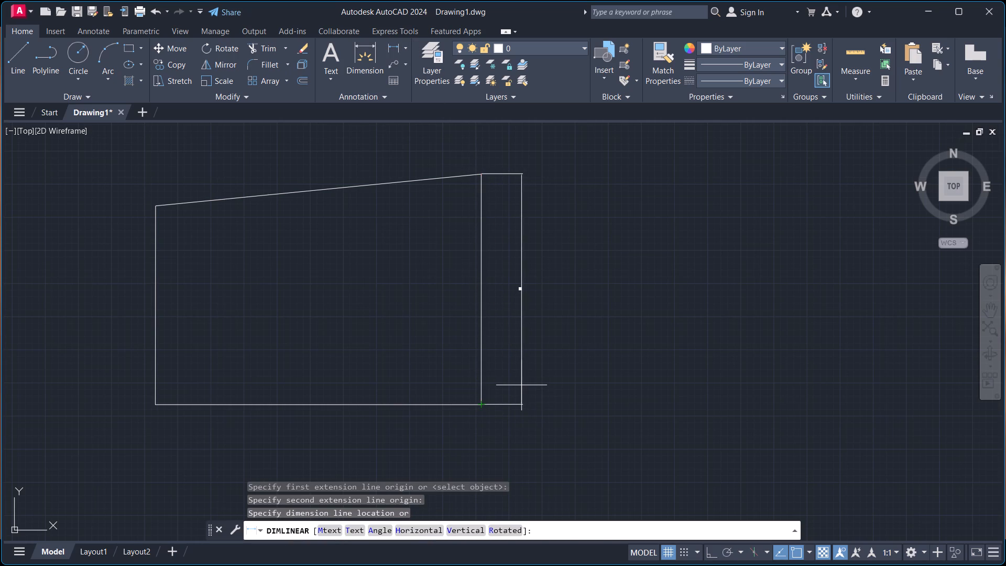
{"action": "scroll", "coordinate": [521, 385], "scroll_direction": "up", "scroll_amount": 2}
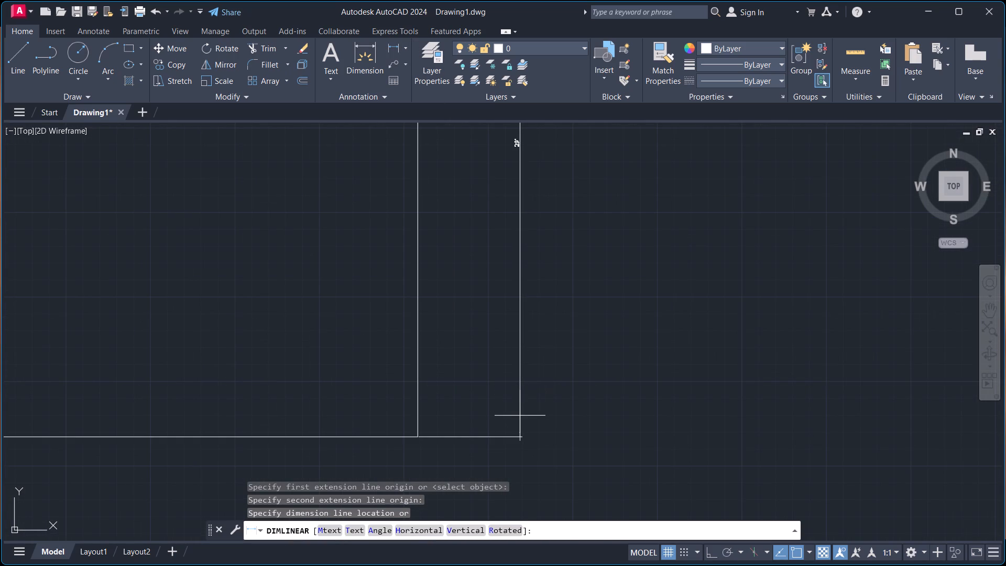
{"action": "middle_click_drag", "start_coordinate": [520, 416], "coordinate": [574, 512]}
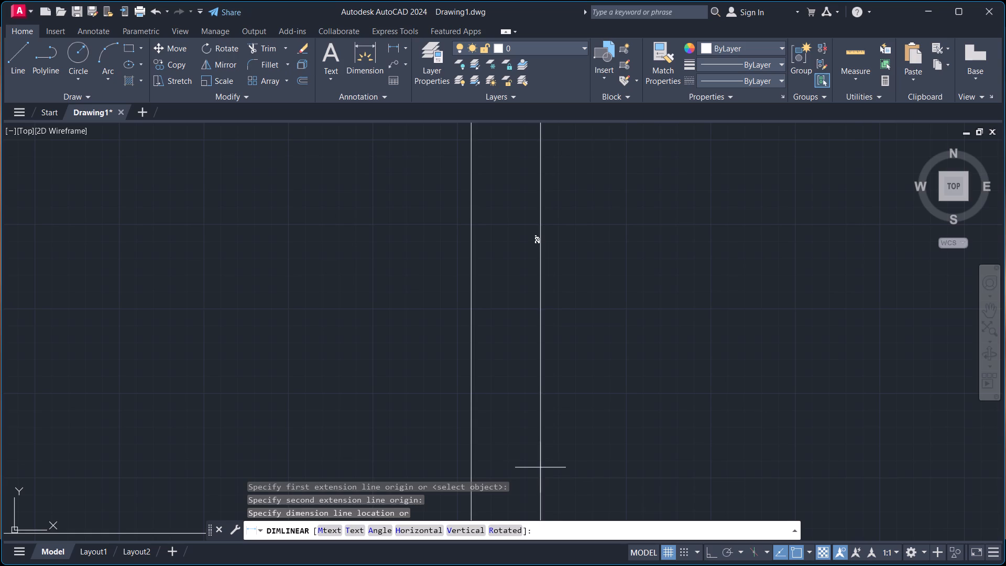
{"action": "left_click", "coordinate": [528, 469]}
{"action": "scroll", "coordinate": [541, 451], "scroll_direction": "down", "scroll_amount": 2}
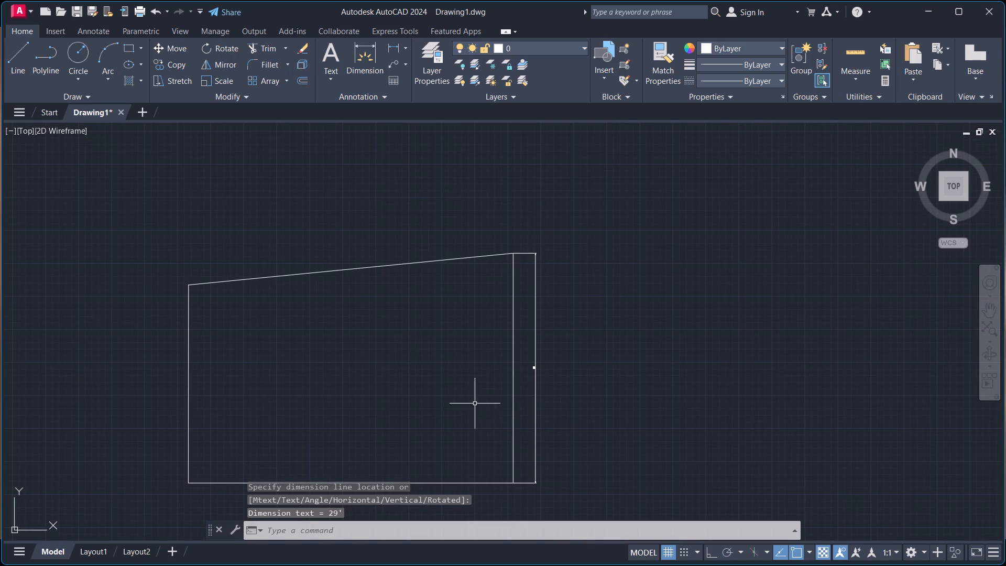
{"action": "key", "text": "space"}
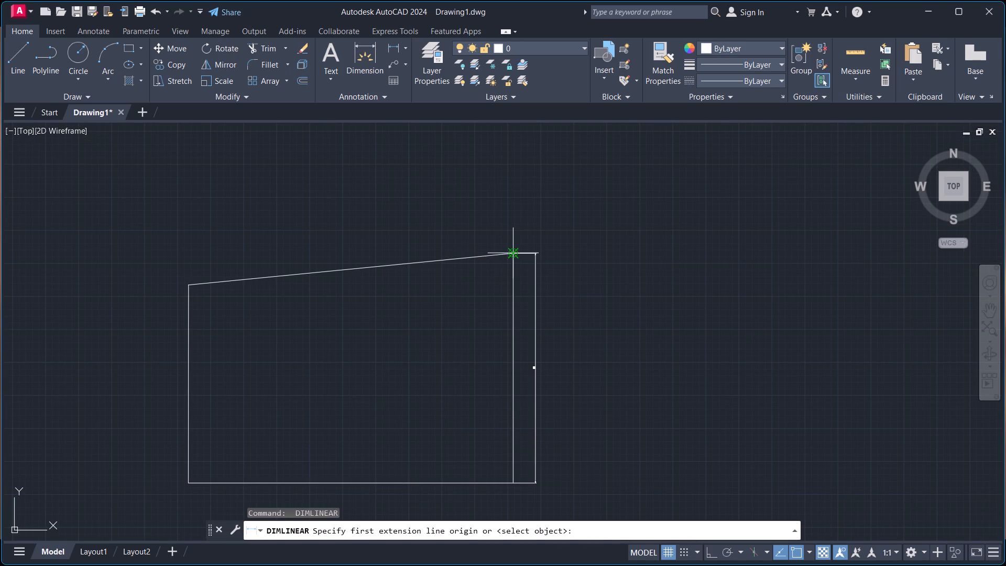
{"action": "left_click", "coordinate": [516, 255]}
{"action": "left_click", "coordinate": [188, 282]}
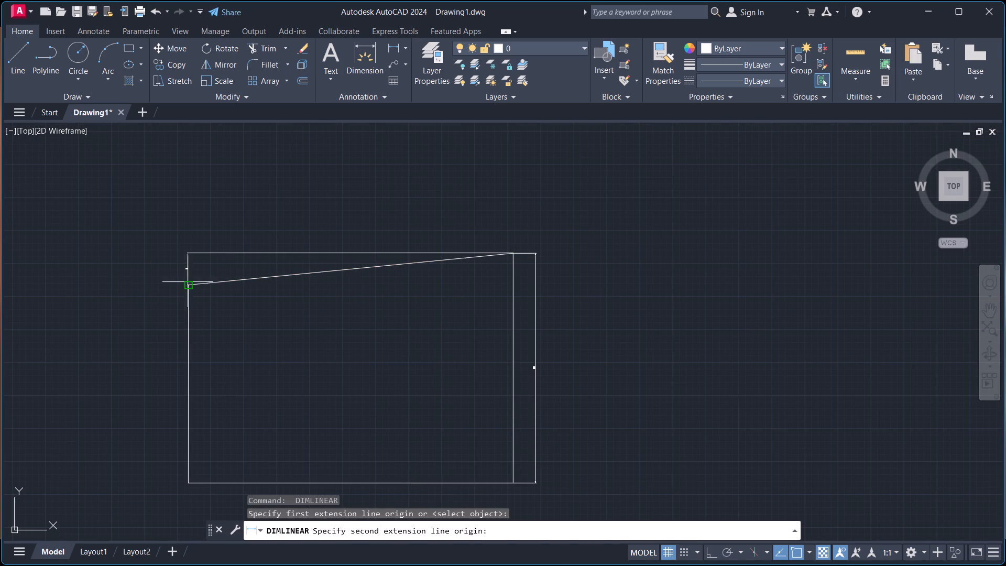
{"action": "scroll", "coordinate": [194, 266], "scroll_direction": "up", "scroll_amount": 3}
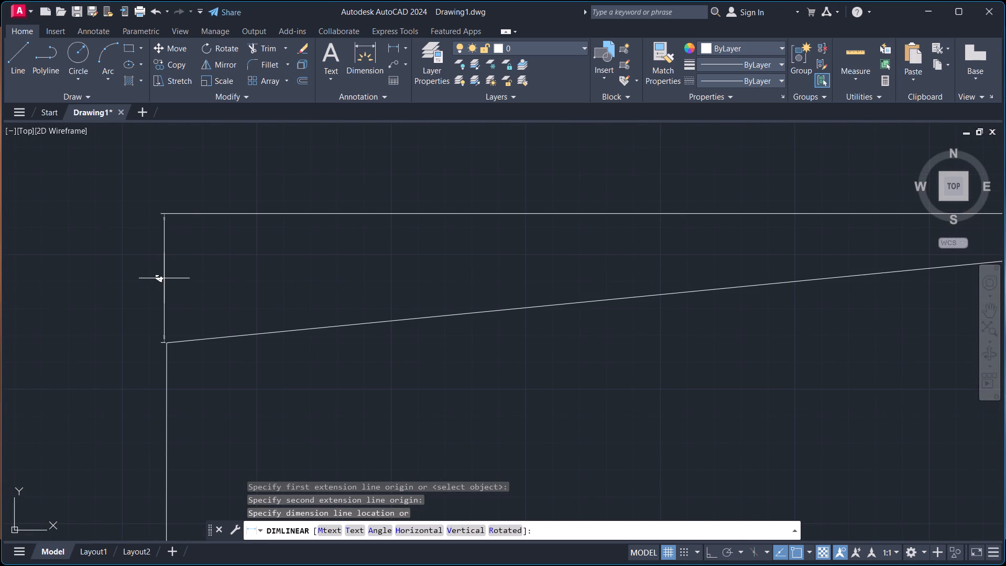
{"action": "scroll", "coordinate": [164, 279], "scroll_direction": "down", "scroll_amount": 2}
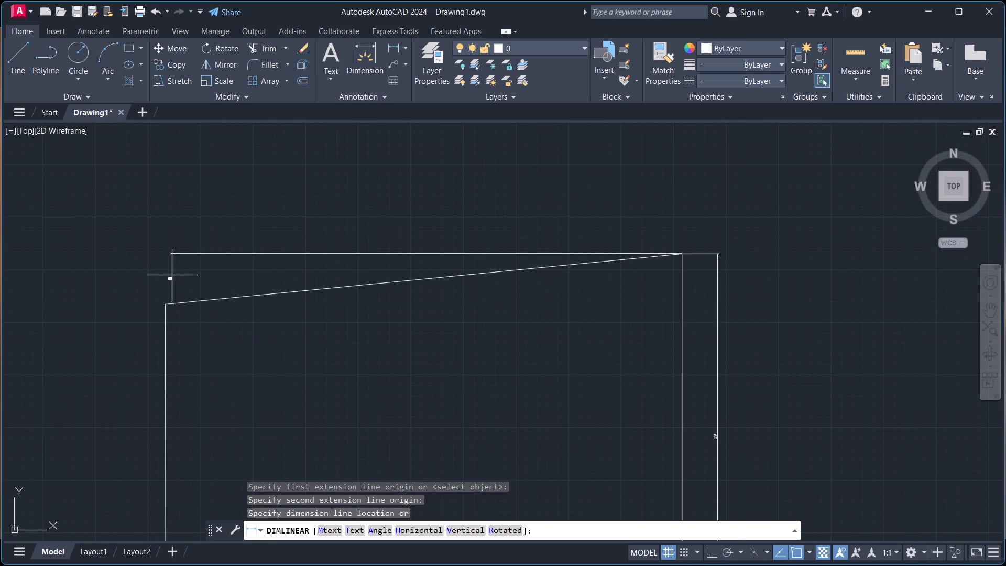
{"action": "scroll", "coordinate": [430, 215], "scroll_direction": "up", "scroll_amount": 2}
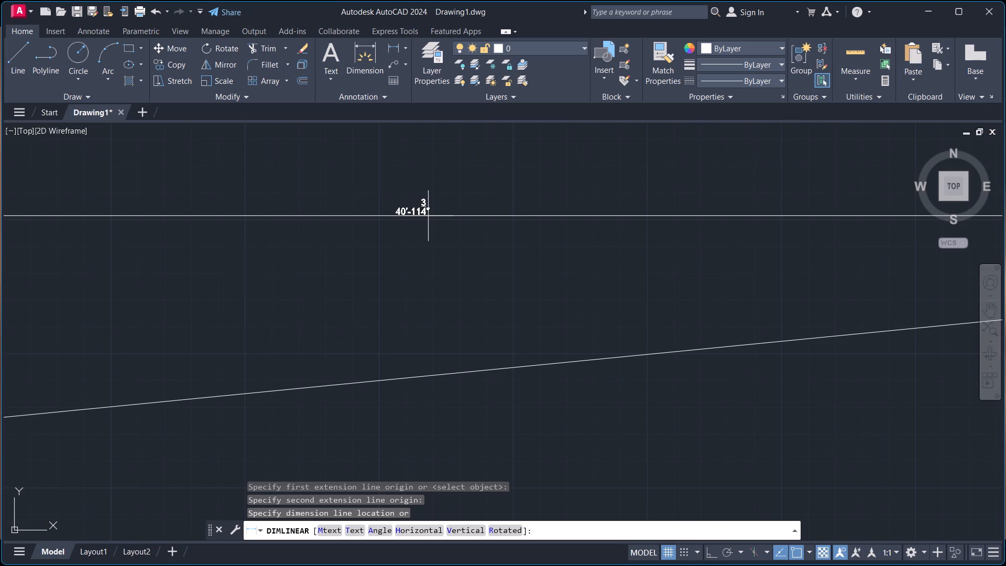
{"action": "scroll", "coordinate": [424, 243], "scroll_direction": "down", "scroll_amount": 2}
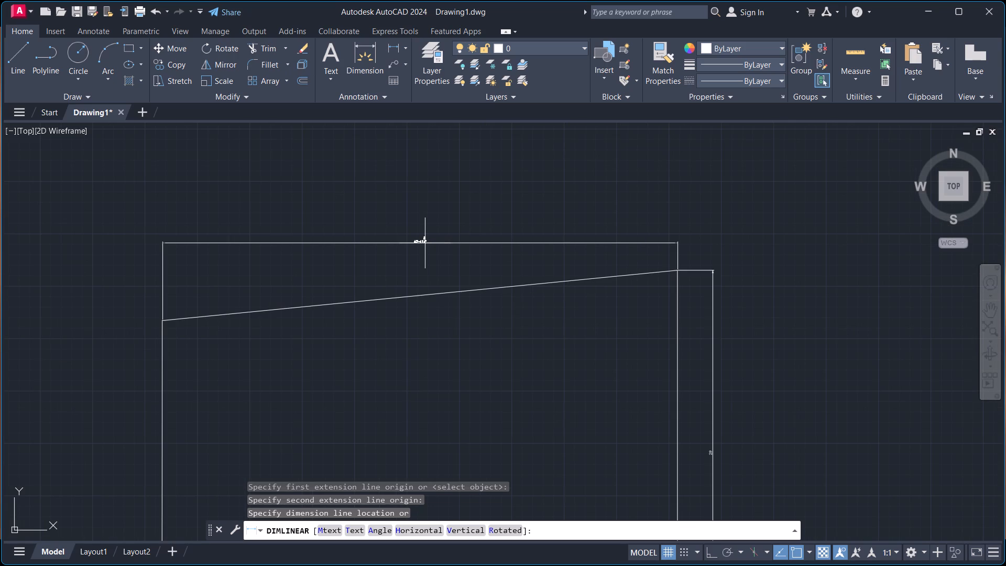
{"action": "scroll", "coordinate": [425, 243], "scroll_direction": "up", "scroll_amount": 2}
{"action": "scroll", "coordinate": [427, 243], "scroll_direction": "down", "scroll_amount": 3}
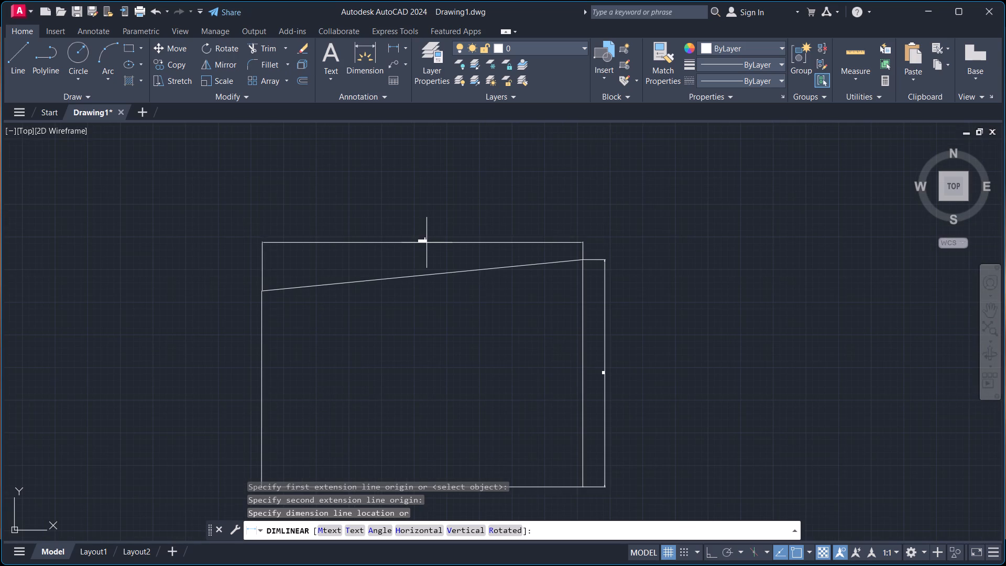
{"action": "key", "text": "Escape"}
Erase the whole four-sided outline together with its dimension.
{"action": "left_click", "coordinate": [199, 232]}
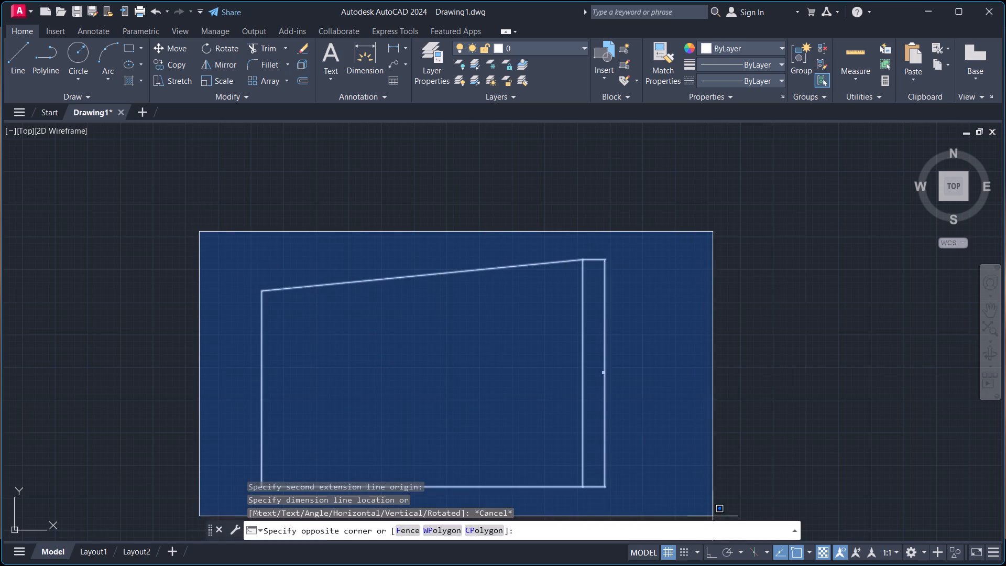
{"action": "left_click", "coordinate": [708, 507]}
{"action": "key", "text": "e"}
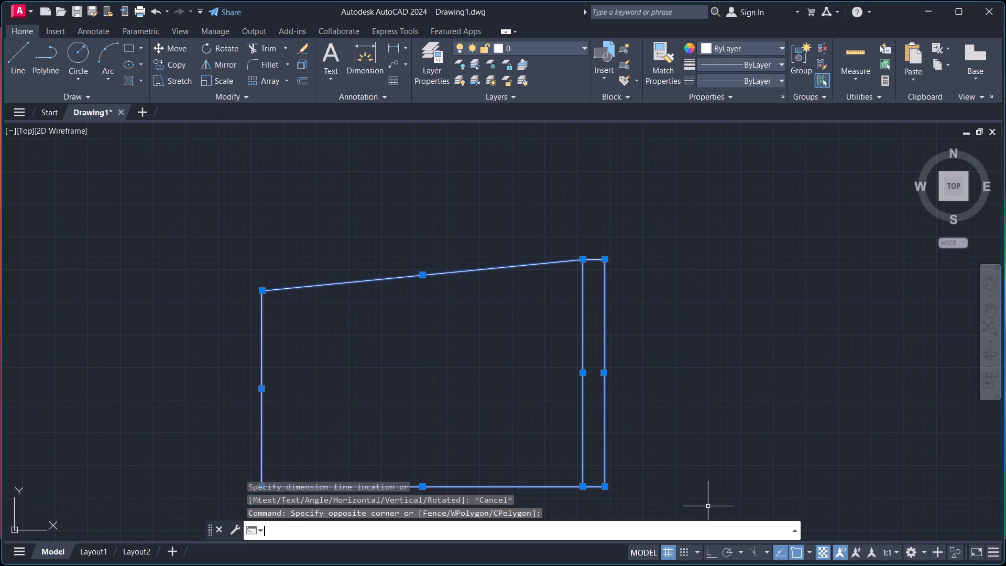
{"action": "key", "text": "Return"}
Draw a 41' horizontal base line with Ortho on, continuing with a 29' vertical line upward from its right end.
{"action": "key", "text": "l"}
{"action": "key", "text": "Return"}
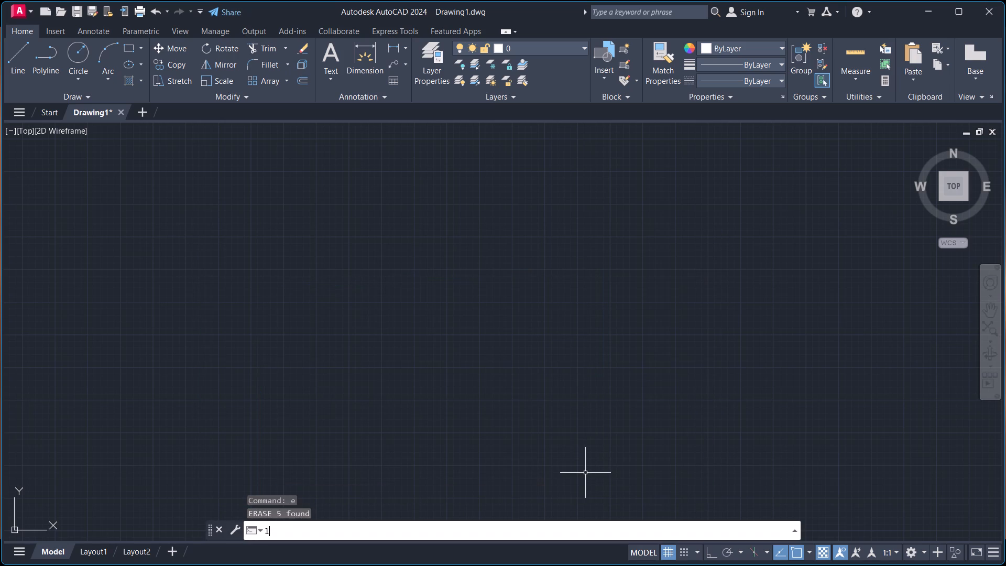
{"action": "left_click", "coordinate": [279, 389]}
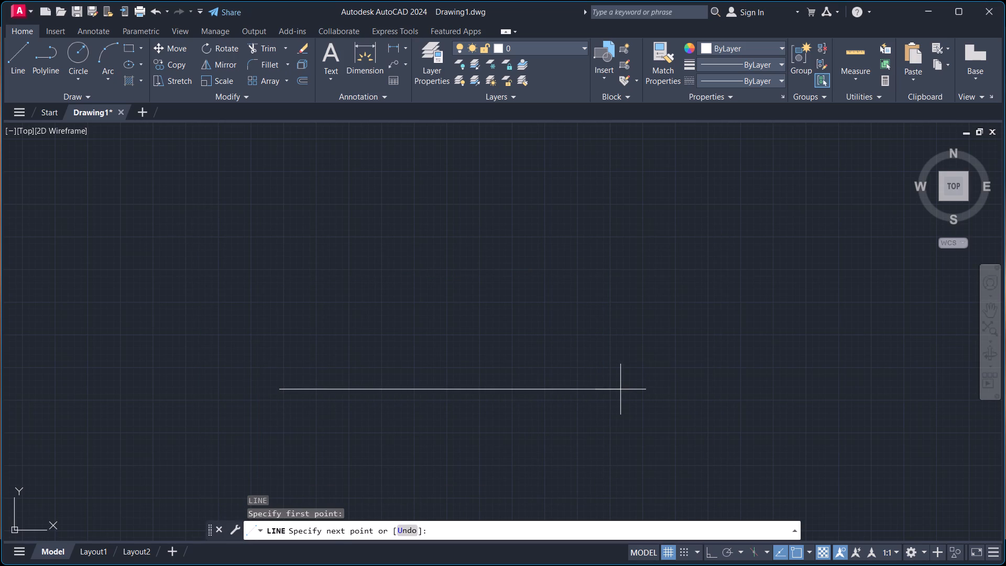
{"action": "key", "text": "F8"}
{"action": "key", "text": "4"}
{"action": "type", "text": "1'"}
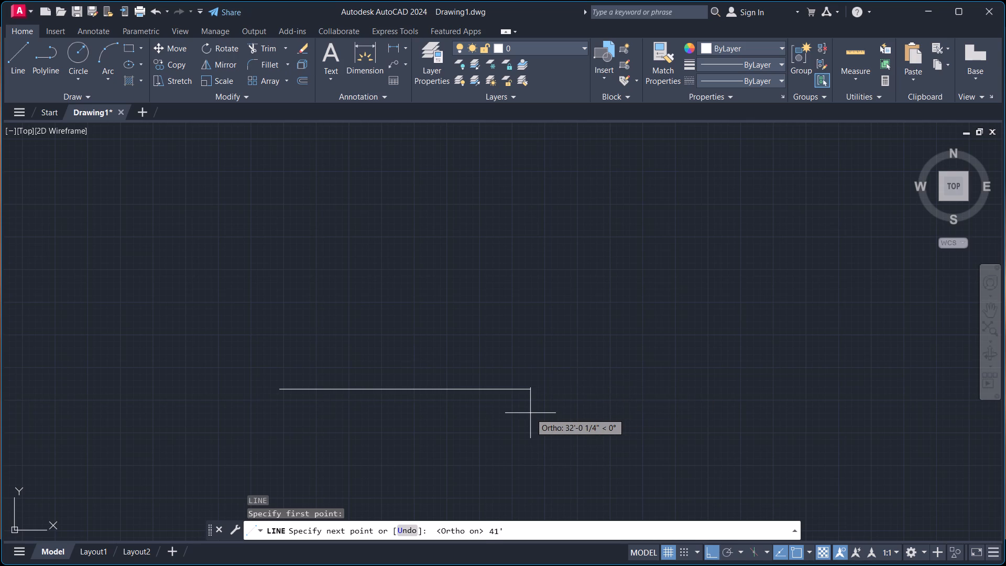
{"action": "key", "text": "Return"}
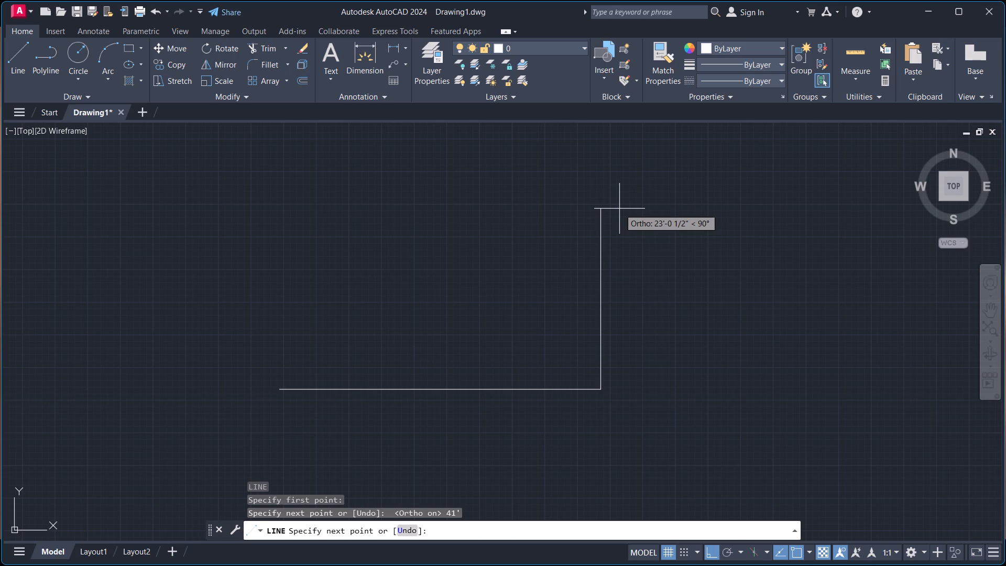
{"action": "type", "text": "29'"}
{"action": "key", "text": "Return"}
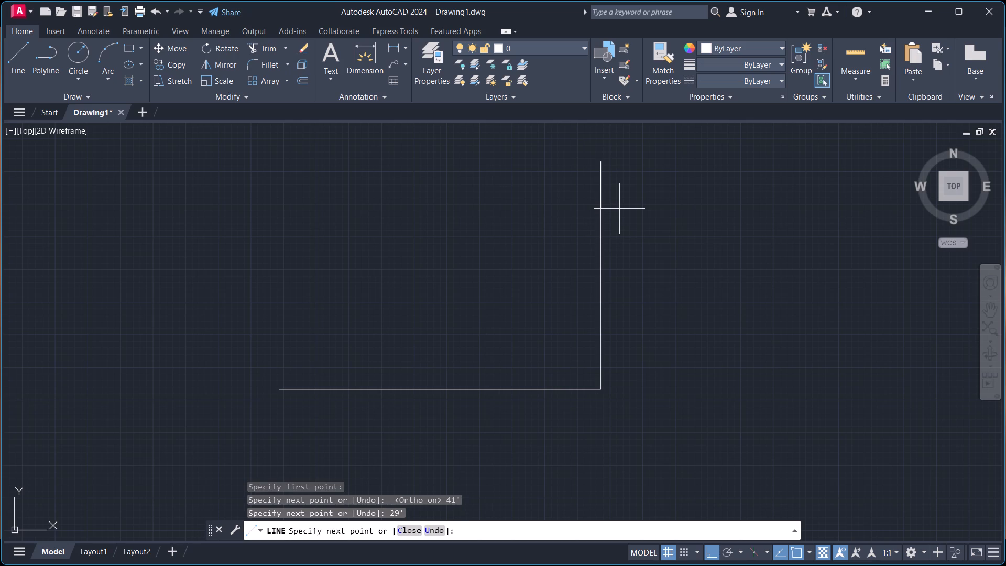
{"action": "key", "text": "Escape"}
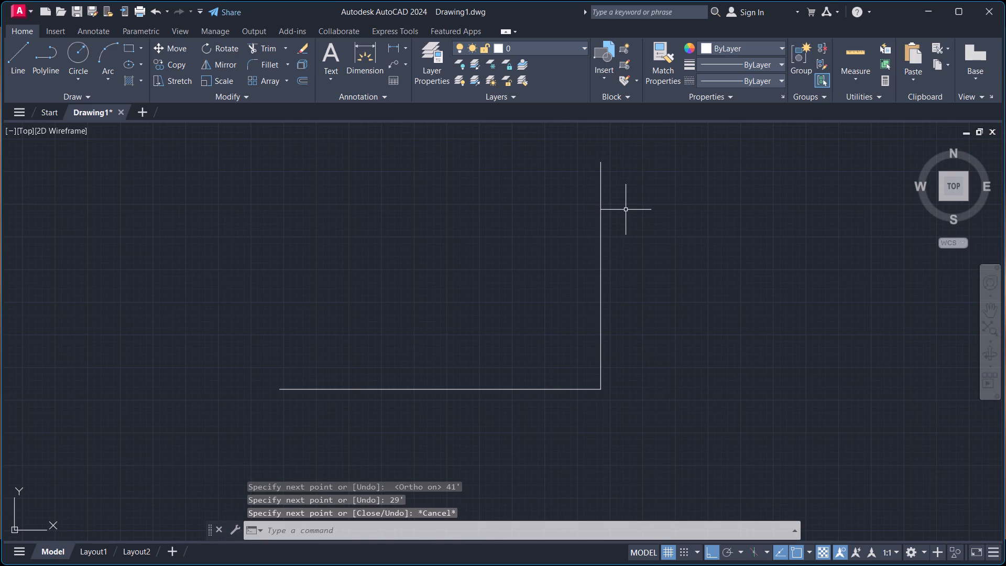
Draw a construction circle of radius 41'2" centred on the upper end of the 29' vertical line.
{"action": "key", "text": "c"}
{"action": "key", "text": "Return"}
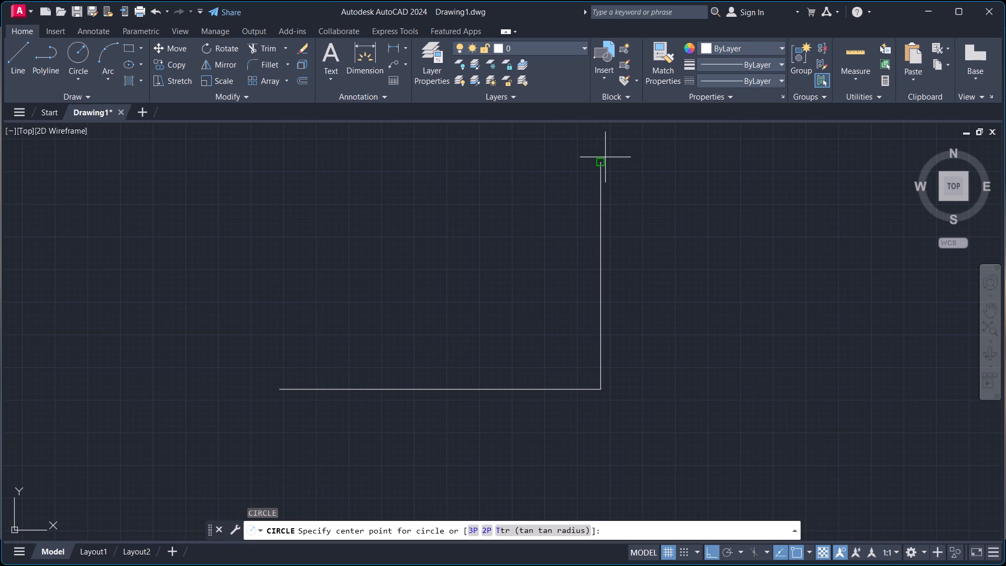
{"action": "left_click", "coordinate": [601, 161]}
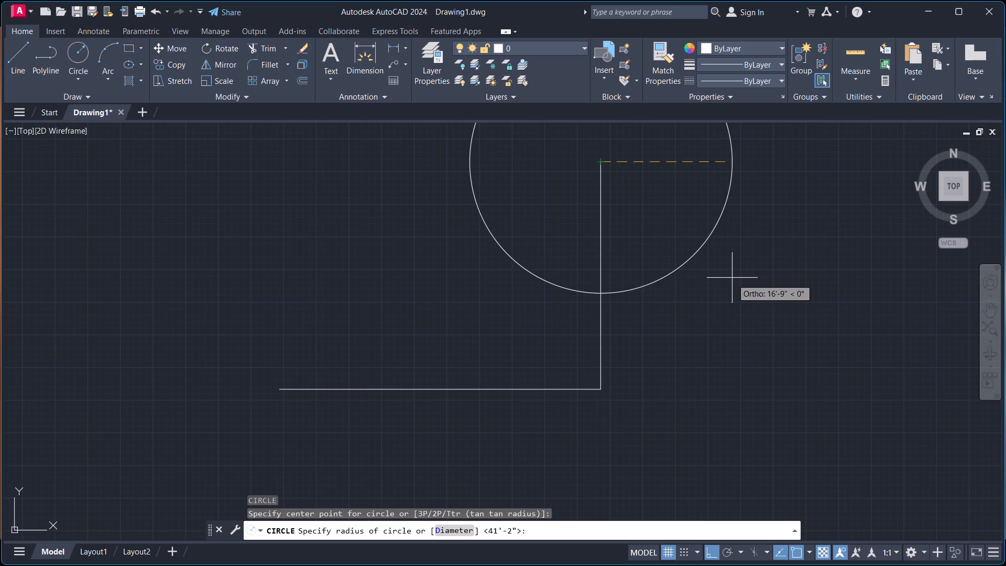
{"action": "type", "text": "41'"}
{"action": "key", "text": "2"}
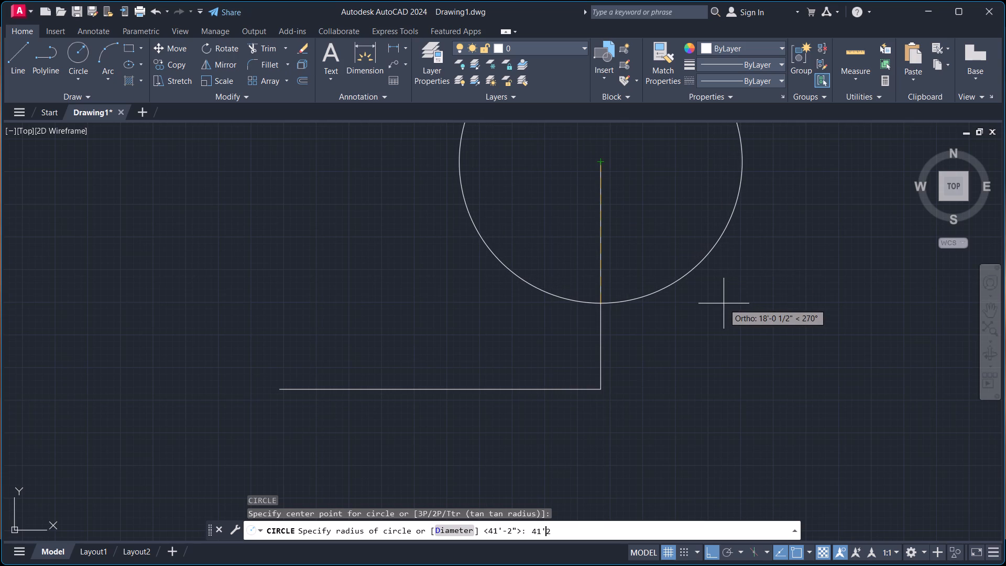
{"action": "key", "text": "shift+quotedbl"}
{"action": "key", "text": "Return"}
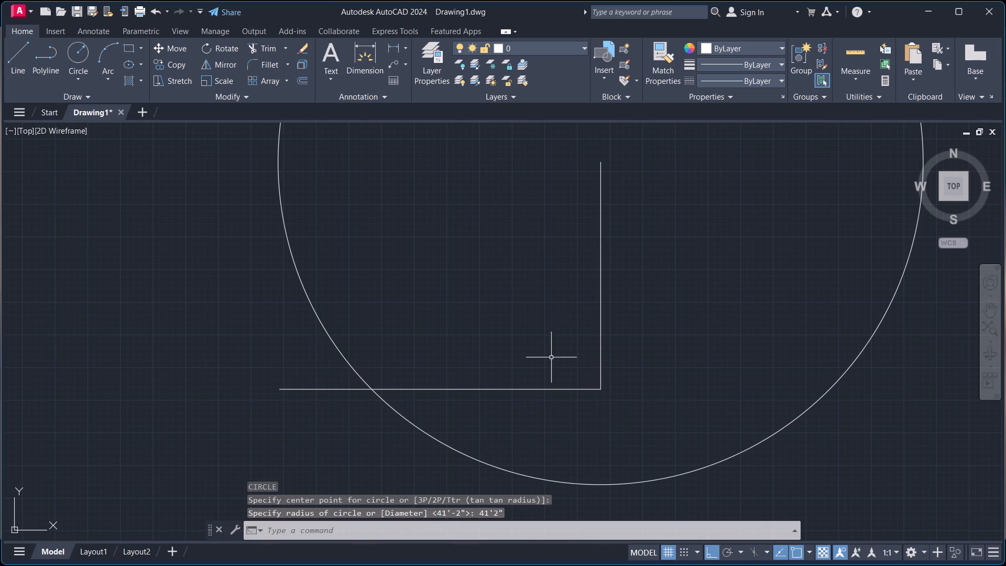
Draw a second construction circle of radius 25' centred on the left end of the base line.
{"action": "scroll", "coordinate": [526, 333], "scroll_direction": "down", "scroll_amount": 1}
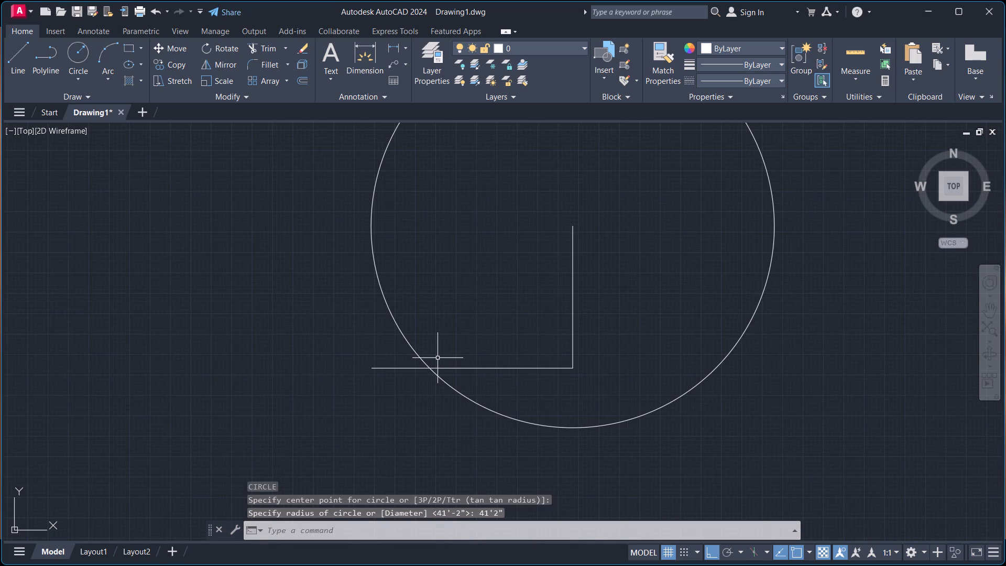
{"action": "key", "text": "space"}
{"action": "left_click", "coordinate": [373, 369]}
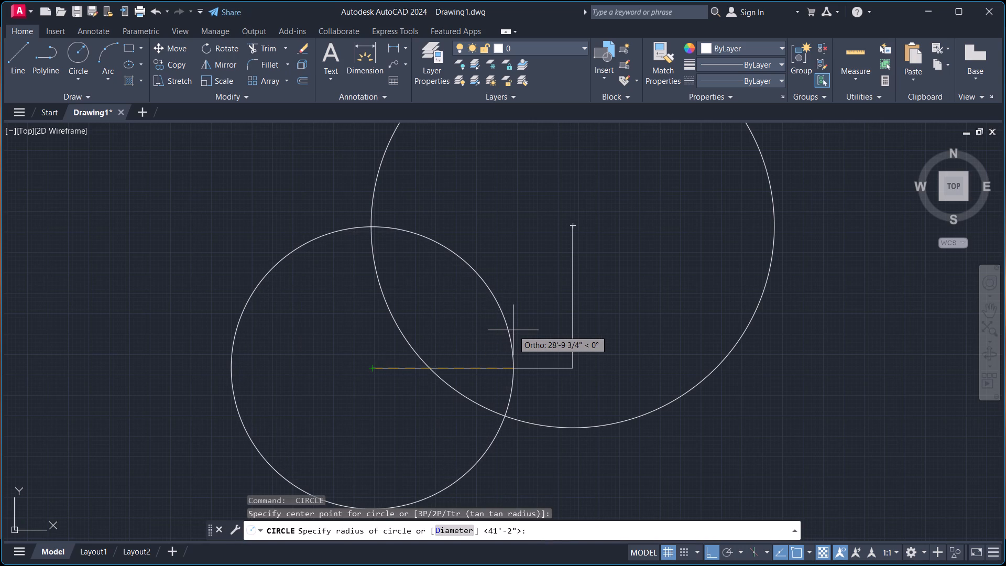
{"action": "type", "text": "25'"}
{"action": "key", "text": "Return"}
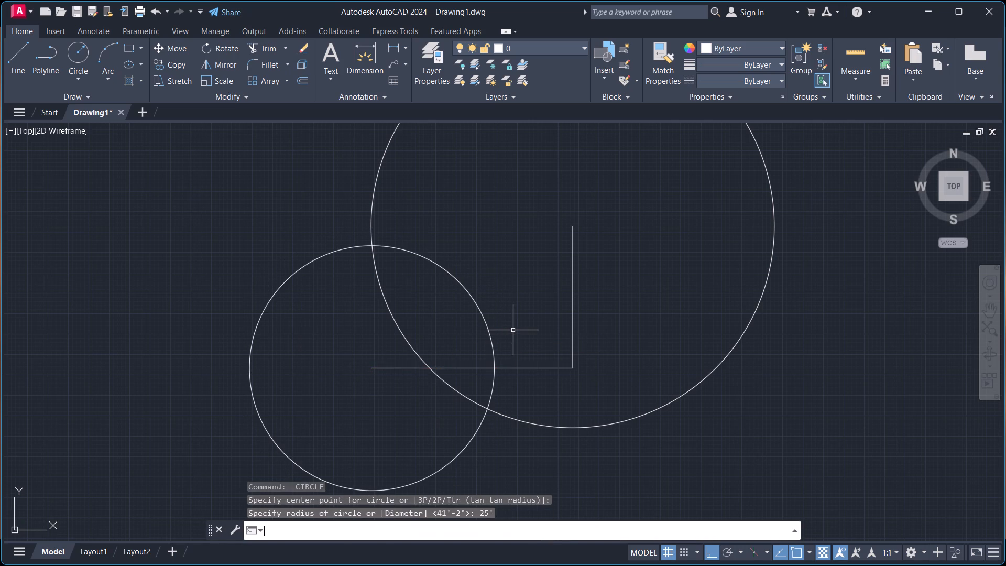
{"action": "key", "text": "Escape"}
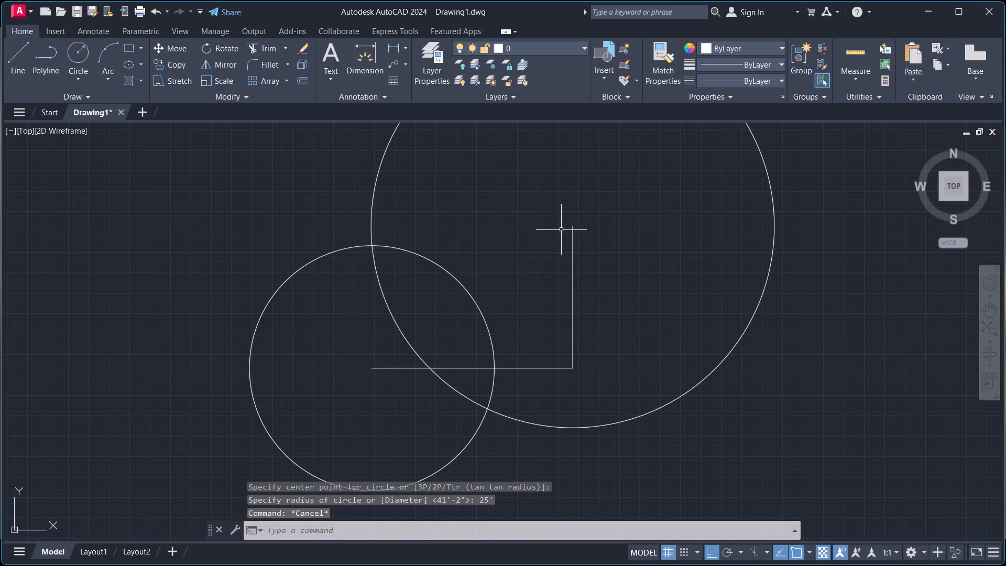
With Ortho off, draw the sloping top side from the vertical line's upper end to the circles' upper intersection.
{"action": "key", "text": "l"}
{"action": "key", "text": "Return"}
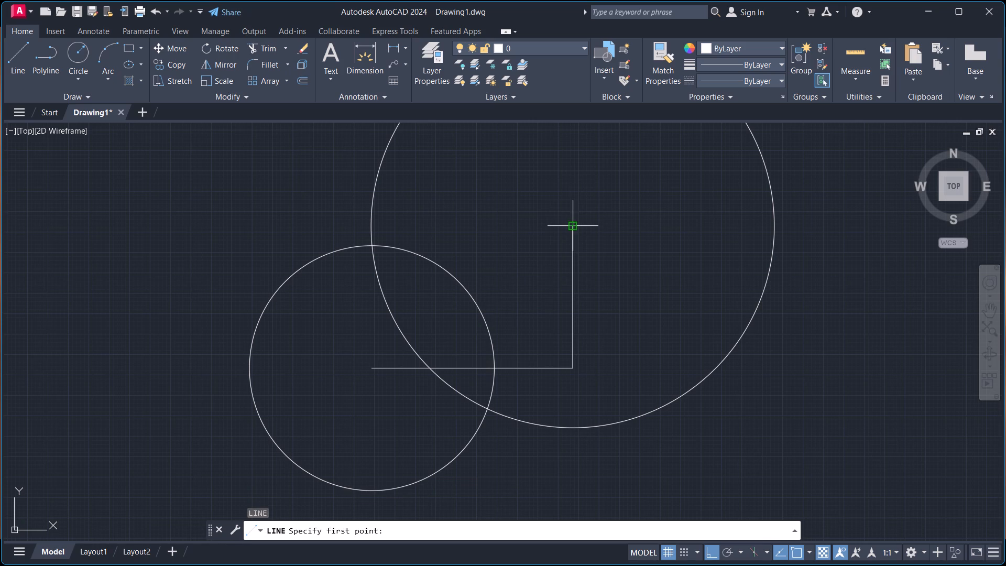
{"action": "left_click", "coordinate": [569, 225]}
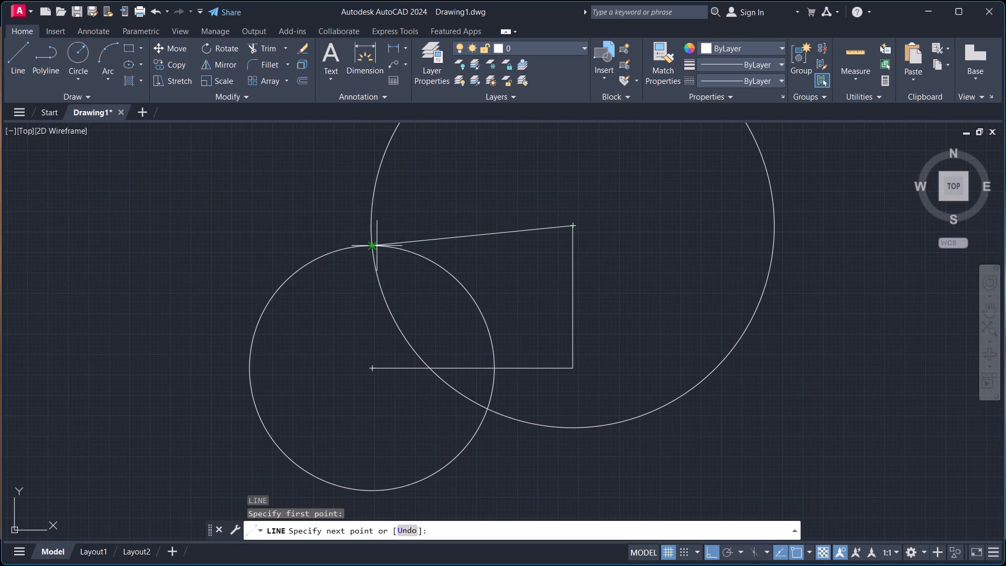
{"action": "key", "text": "F8"}
{"action": "scroll", "coordinate": [390, 235], "scroll_direction": "up", "scroll_amount": 4}
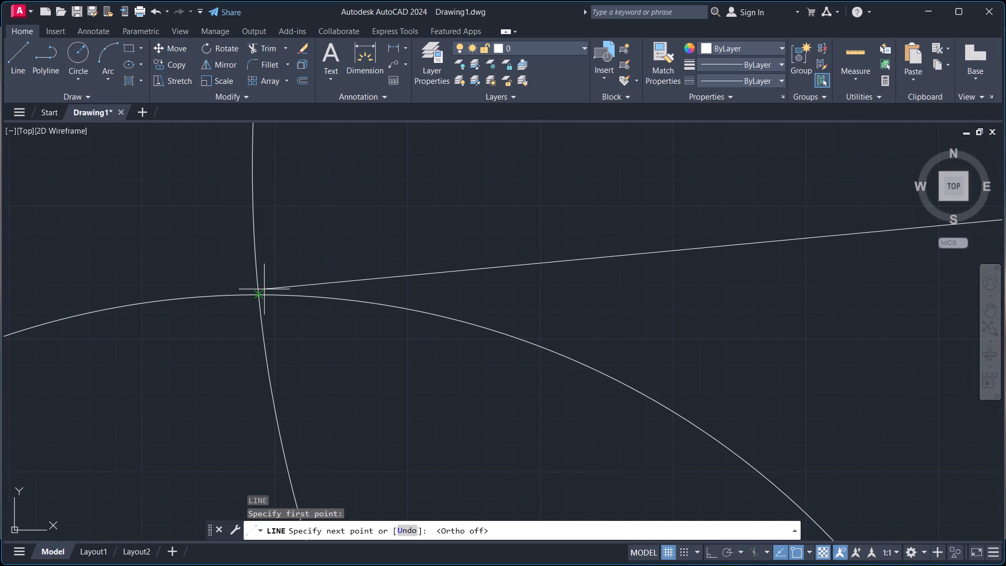
{"action": "left_click", "coordinate": [260, 294]}
{"action": "scroll", "coordinate": [228, 310], "scroll_direction": "down", "scroll_amount": 3}
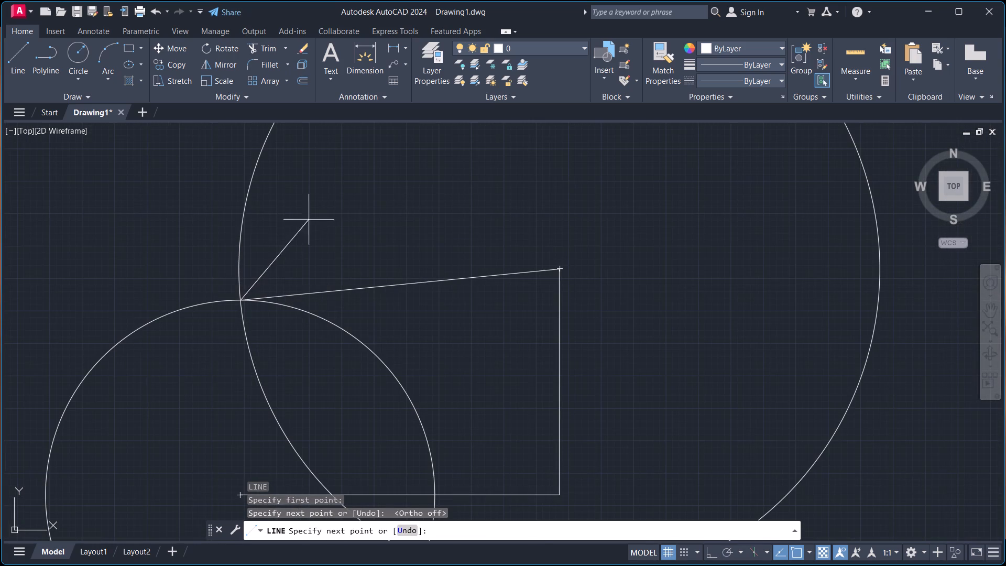
{"action": "key", "text": "Escape"}
Close the outline with a line from the base line's left end up to the sloping side's left end.
{"action": "middle_click_drag", "start_coordinate": [420, 342], "coordinate": [447, 300]}
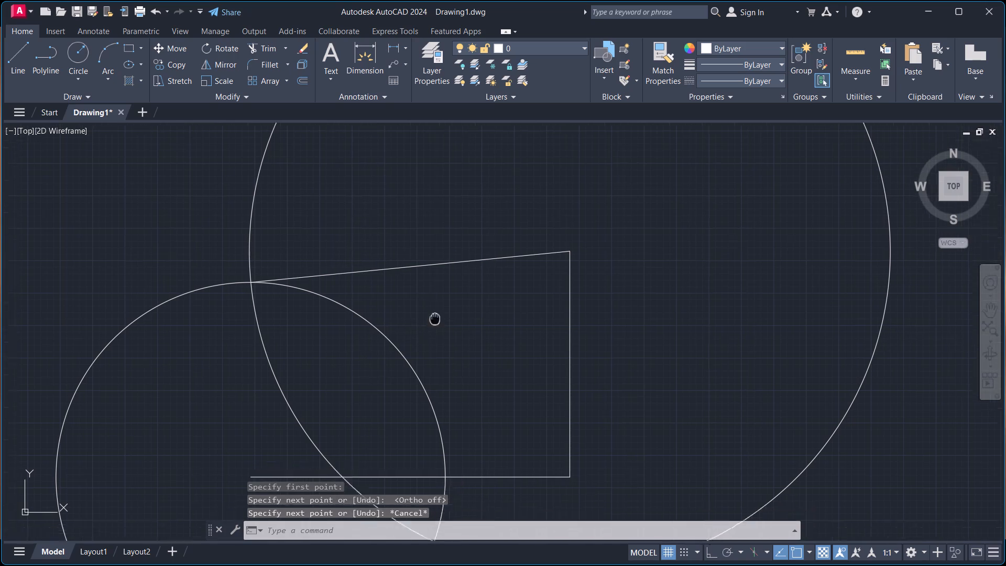
{"action": "middle_click_drag", "start_coordinate": [447, 300], "coordinate": [480, 268]}
{"action": "key", "text": "l"}
{"action": "key", "text": "Return"}
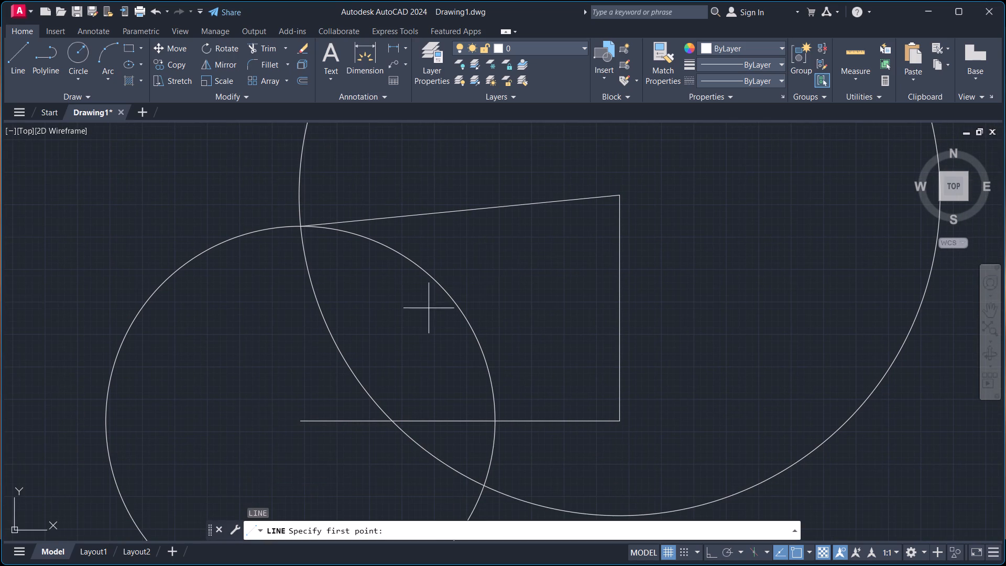
{"action": "left_click", "coordinate": [299, 422]}
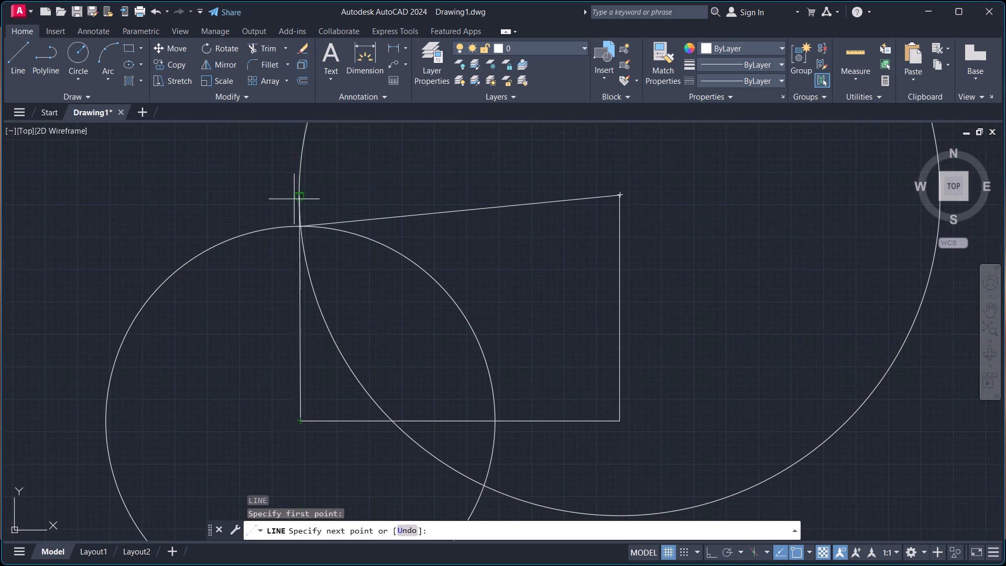
{"action": "left_click", "coordinate": [303, 225]}
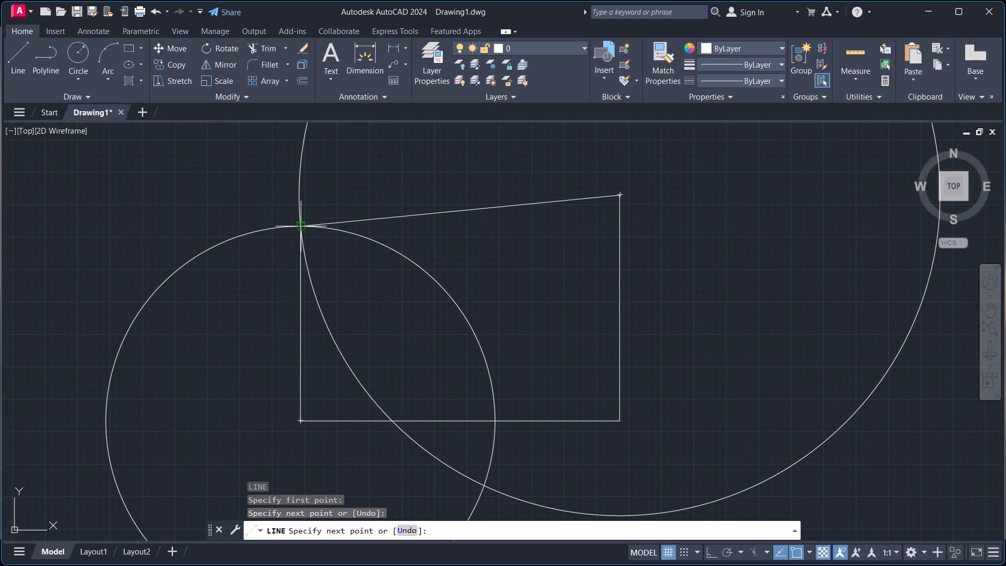
{"action": "key", "text": "Escape"}
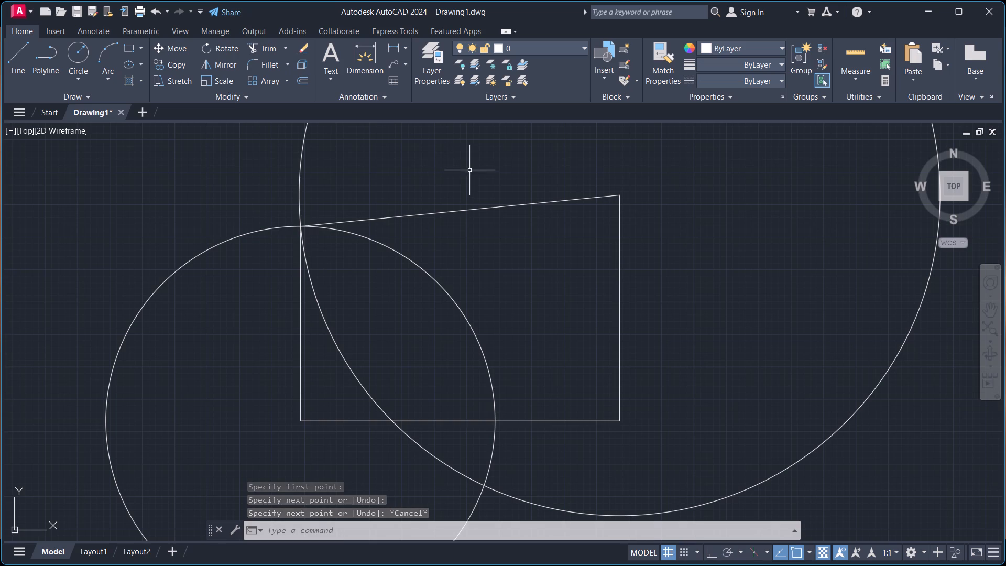
Add a vertical linear dimension to the outline's right side, placed just outside it.
{"action": "left_click", "coordinate": [390, 47]}
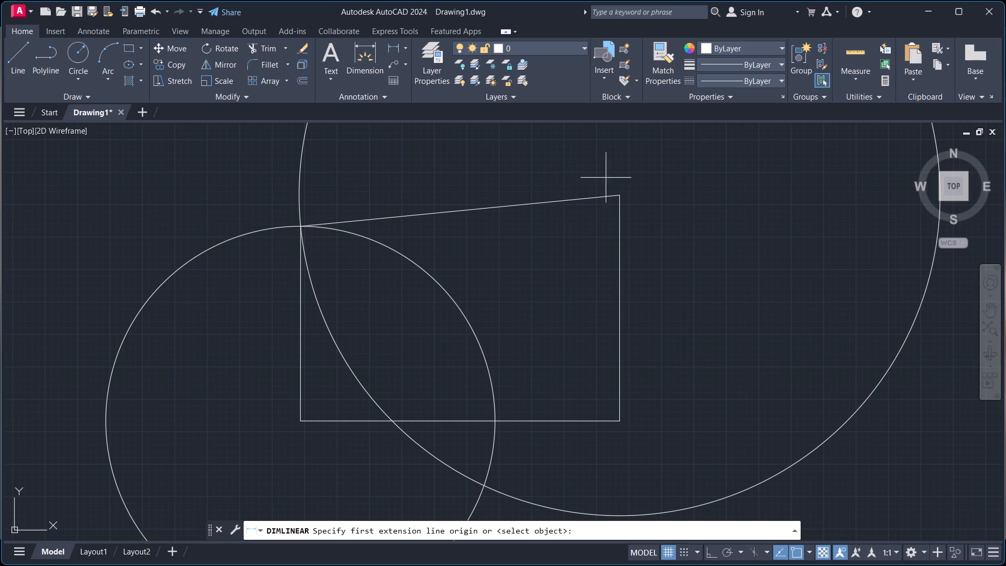
{"action": "left_click", "coordinate": [617, 192]}
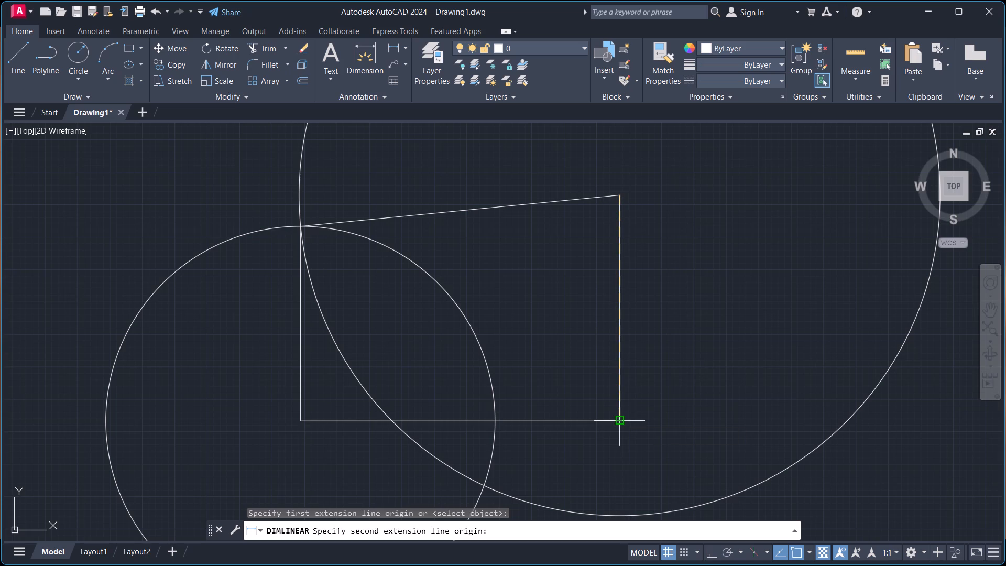
{"action": "left_click", "coordinate": [619, 421]}
{"action": "scroll", "coordinate": [661, 387], "scroll_direction": "up", "scroll_amount": 2}
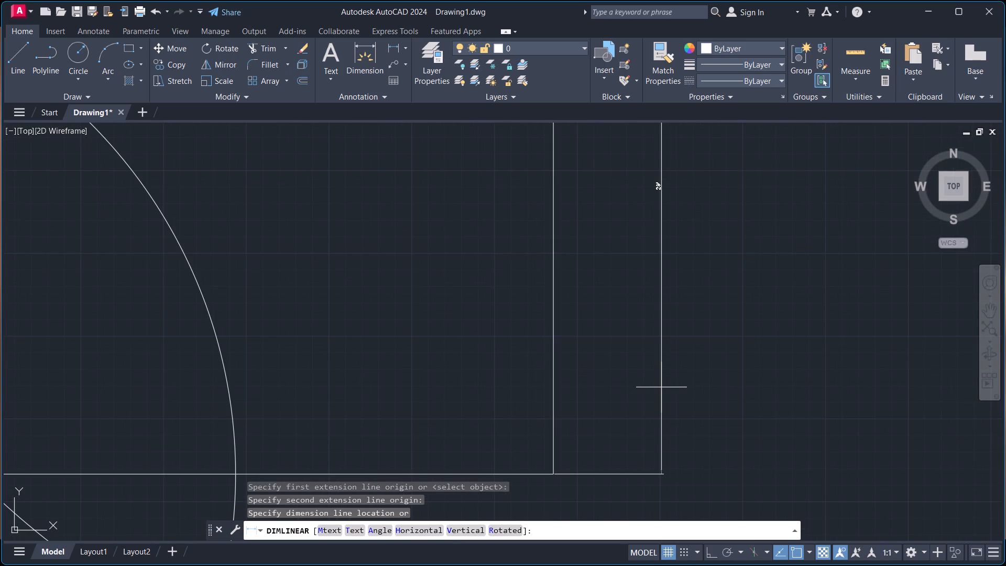
{"action": "left_click", "coordinate": [610, 412]}
Add a horizontal linear dimension between the two ends of the sloping top side, placing its dimension line across that side.
{"action": "scroll", "coordinate": [584, 396], "scroll_direction": "down", "scroll_amount": 3}
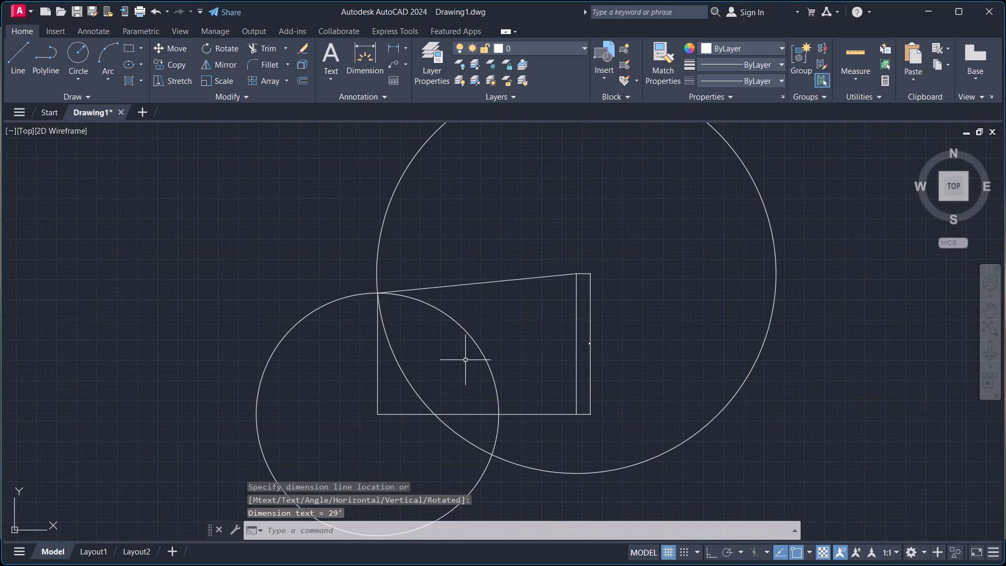
{"action": "key", "text": "space"}
{"action": "left_click", "coordinate": [379, 291]}
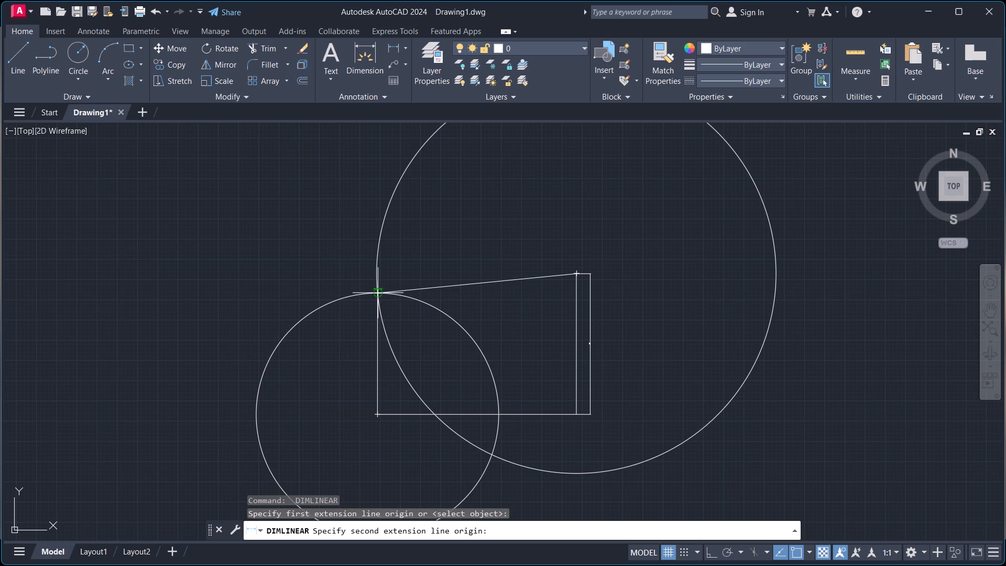
{"action": "left_click", "coordinate": [578, 276]}
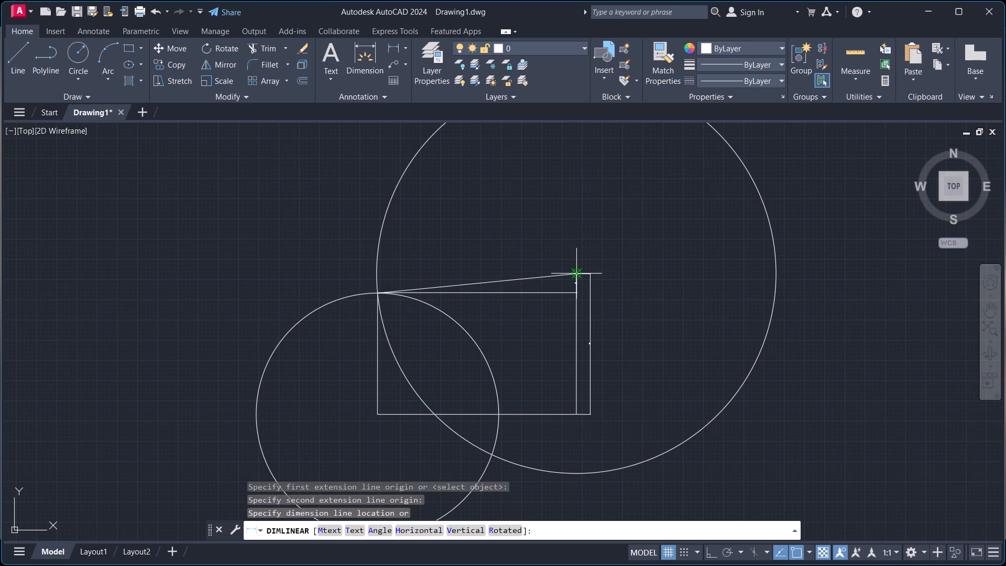
{"action": "scroll", "coordinate": [571, 254], "scroll_direction": "up", "scroll_amount": 3}
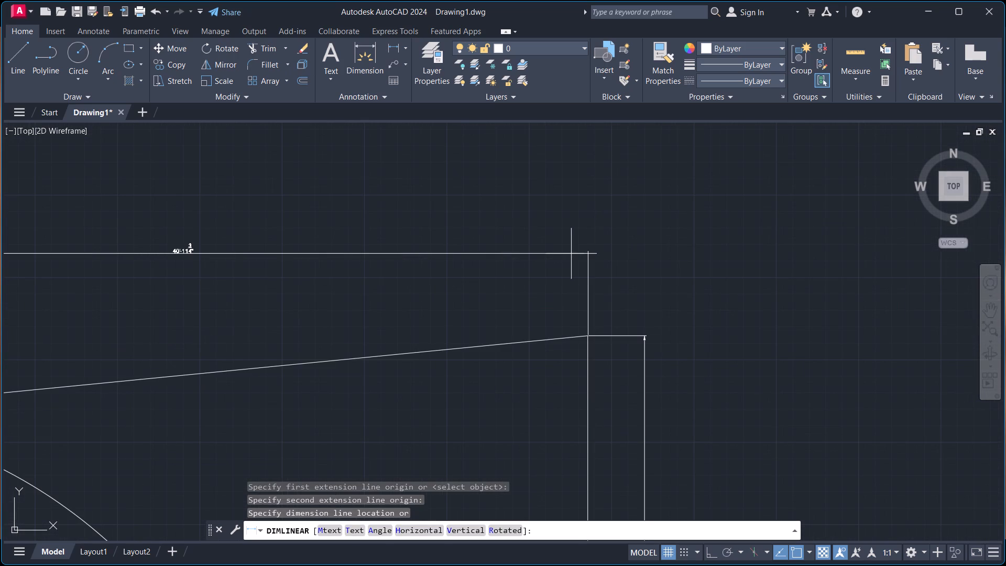
{"action": "scroll", "coordinate": [396, 290], "scroll_direction": "up", "scroll_amount": 2}
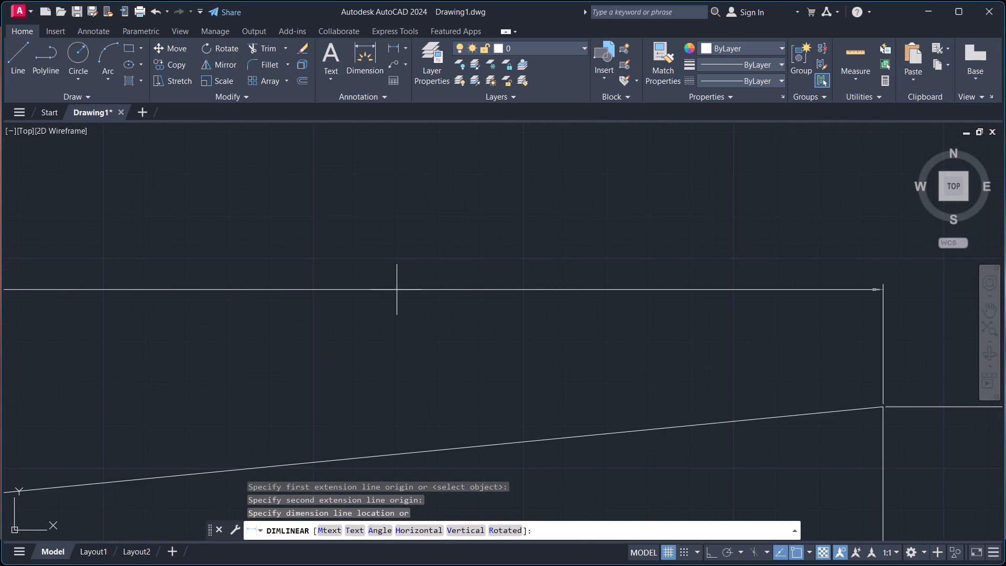
{"action": "middle_click_drag", "start_coordinate": [397, 290], "coordinate": [713, 291]}
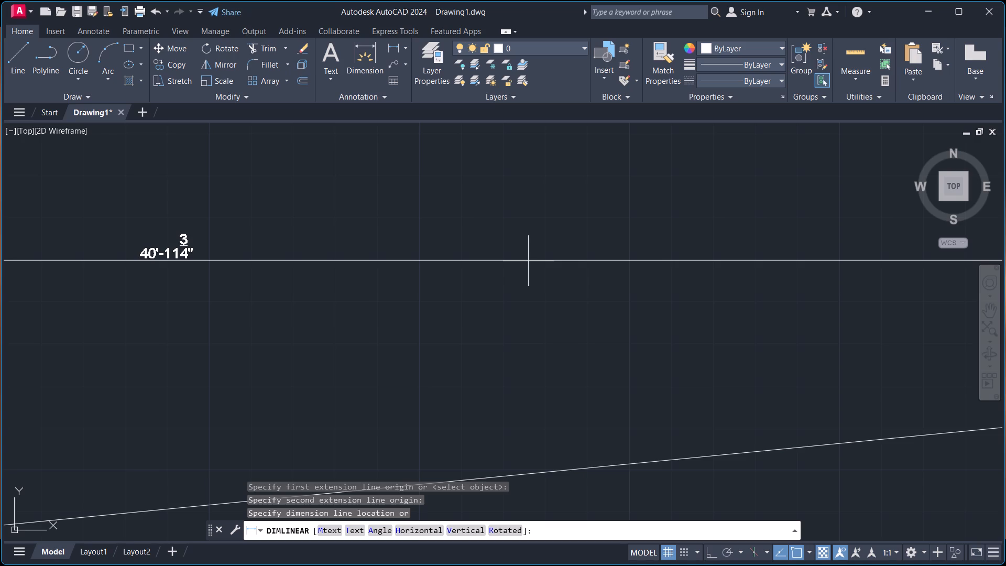
{"action": "scroll", "coordinate": [528, 261], "scroll_direction": "down", "scroll_amount": 4}
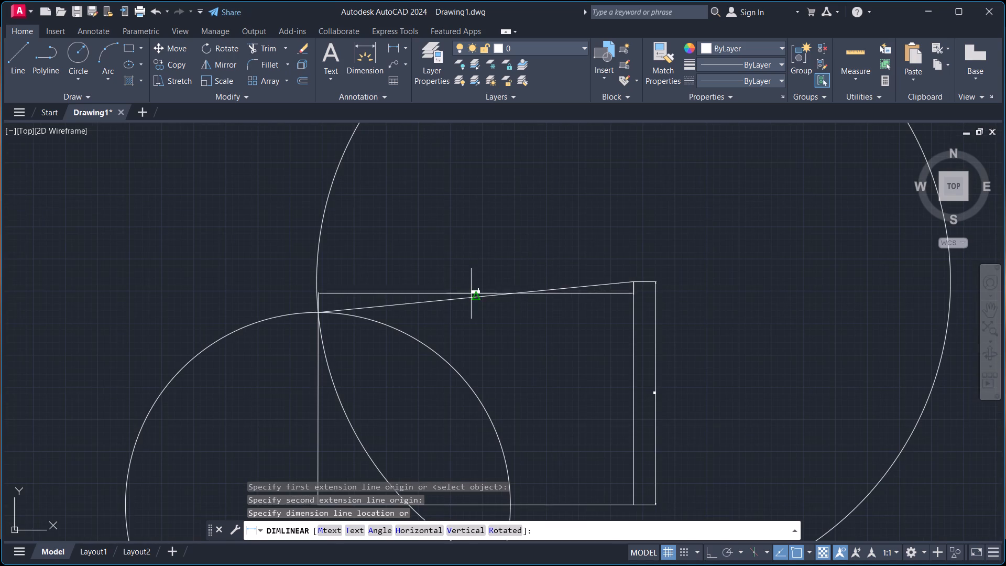
{"action": "scroll", "coordinate": [471, 293], "scroll_direction": "up", "scroll_amount": 6}
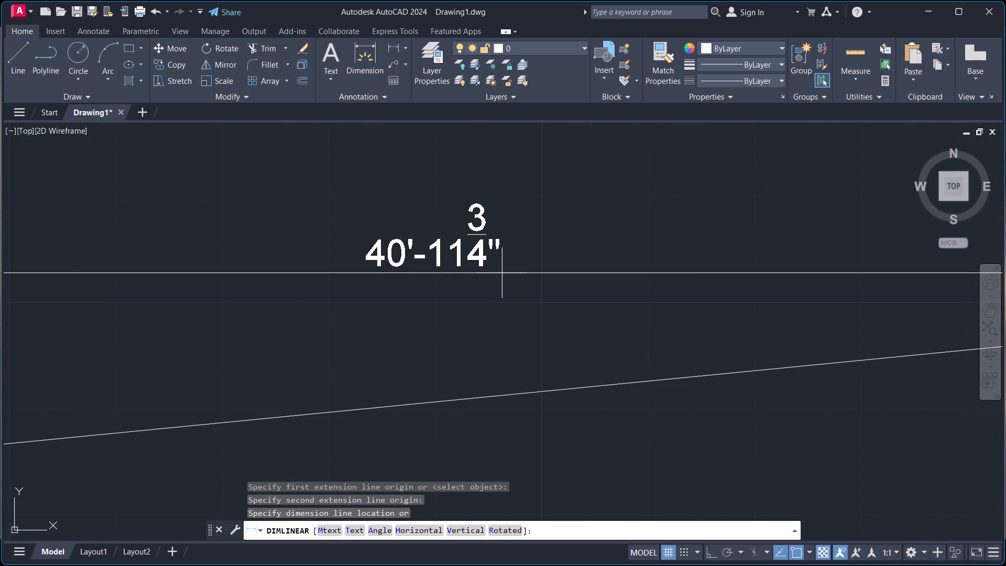
{"action": "scroll", "coordinate": [512, 266], "scroll_direction": "down", "scroll_amount": 2}
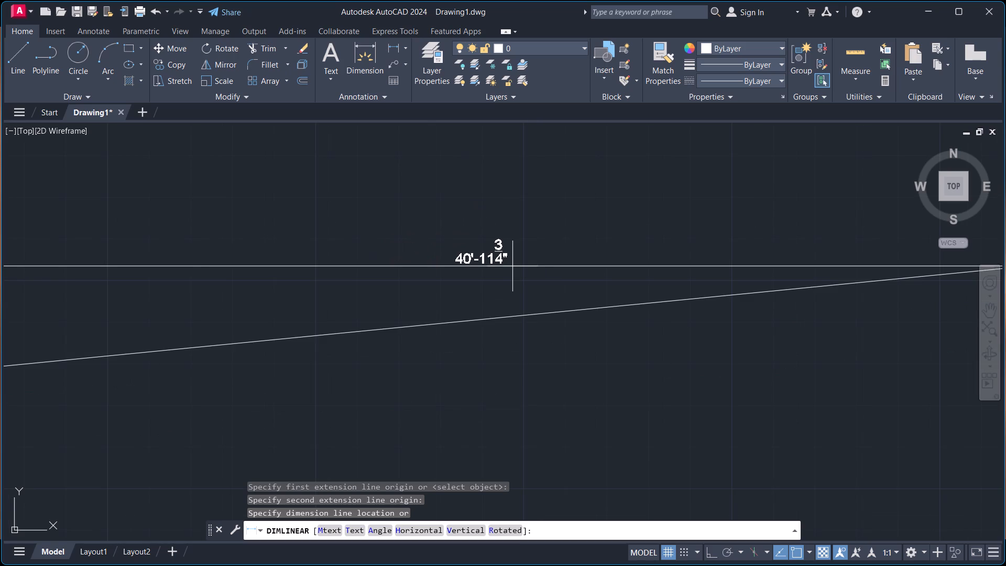
{"action": "left_click", "coordinate": [511, 265]}
Add a vertical linear dimension to the outline's left side, placed just outside it.
{"action": "scroll", "coordinate": [444, 302], "scroll_direction": "down", "scroll_amount": 4}
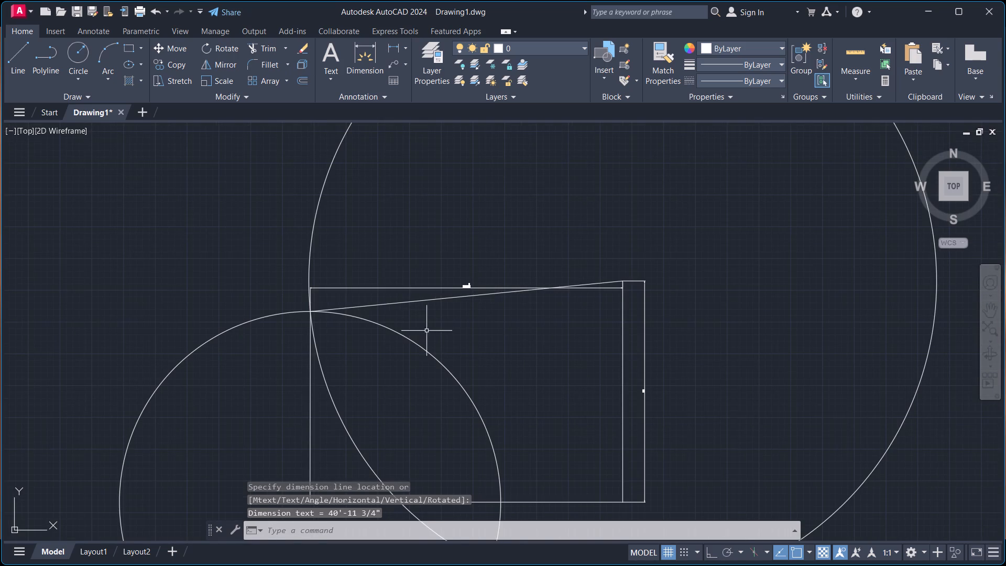
{"action": "middle_click_drag", "start_coordinate": [427, 333], "coordinate": [540, 240]}
{"action": "key", "text": "space"}
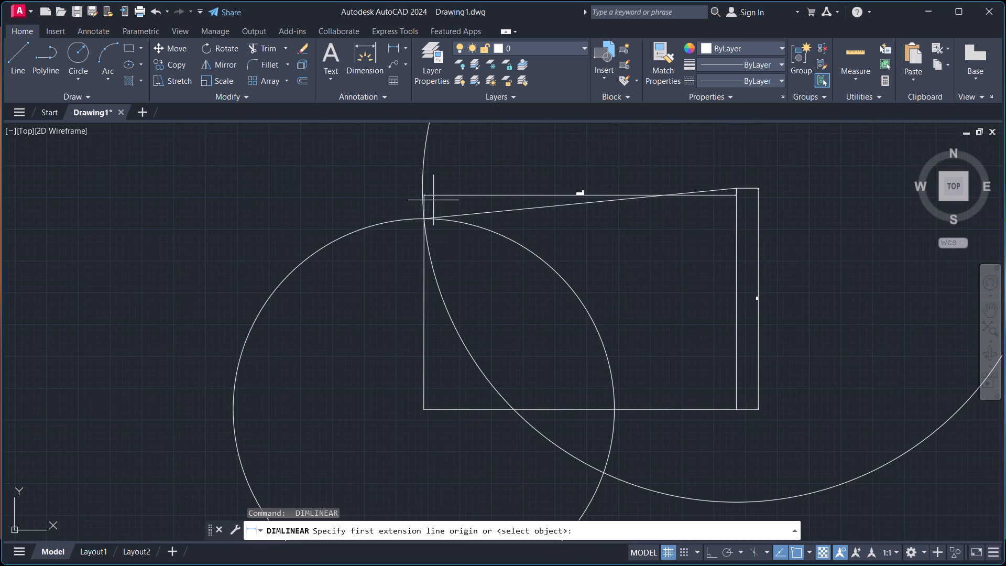
{"action": "left_click", "coordinate": [427, 217]}
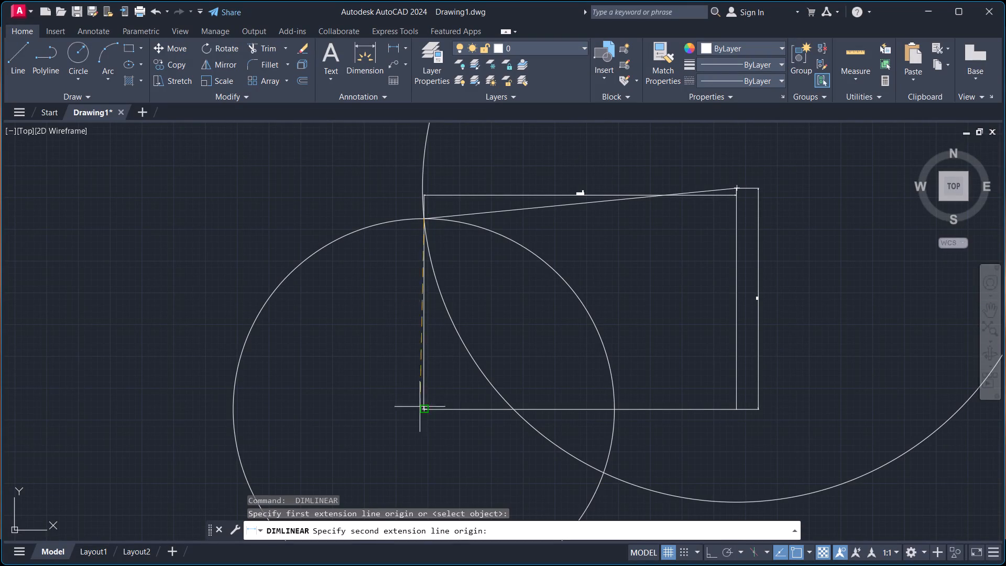
{"action": "left_click", "coordinate": [424, 408]}
{"action": "scroll", "coordinate": [390, 394], "scroll_direction": "up", "scroll_amount": 3}
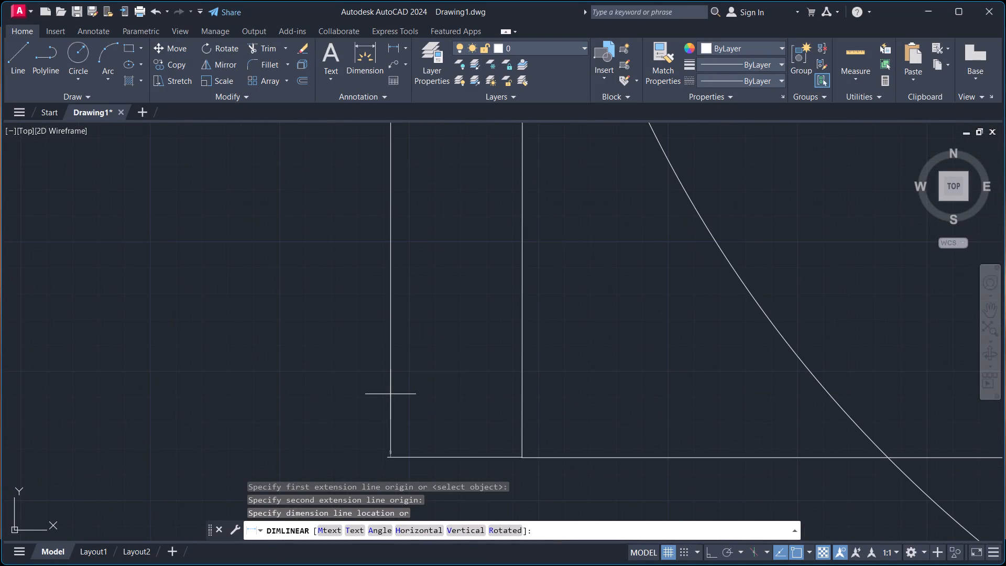
{"action": "middle_click_drag", "start_coordinate": [400, 393], "coordinate": [395, 565]}
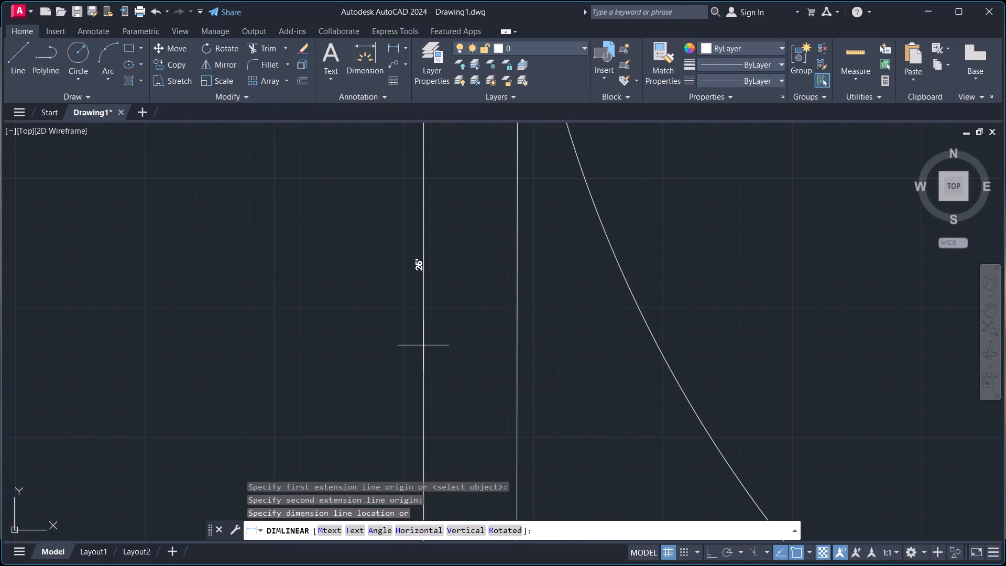
{"action": "left_click", "coordinate": [424, 345]}
{"action": "scroll", "coordinate": [436, 324], "scroll_direction": "down", "scroll_amount": 3}
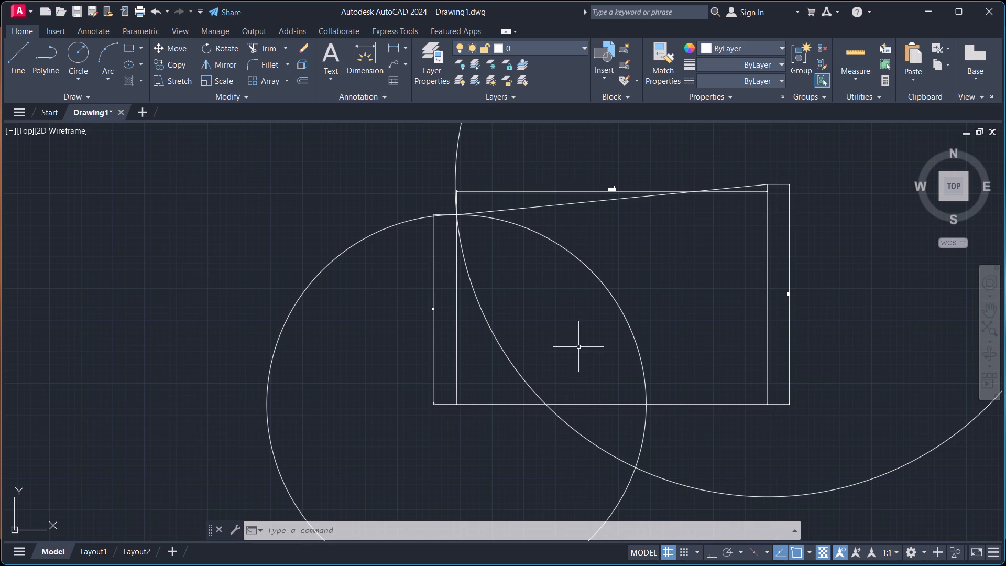
Draw a 41' horizontal base line in the empty area to the right of the first outline, with Ortho on.
{"action": "scroll", "coordinate": [577, 343], "scroll_direction": "down", "scroll_amount": 3}
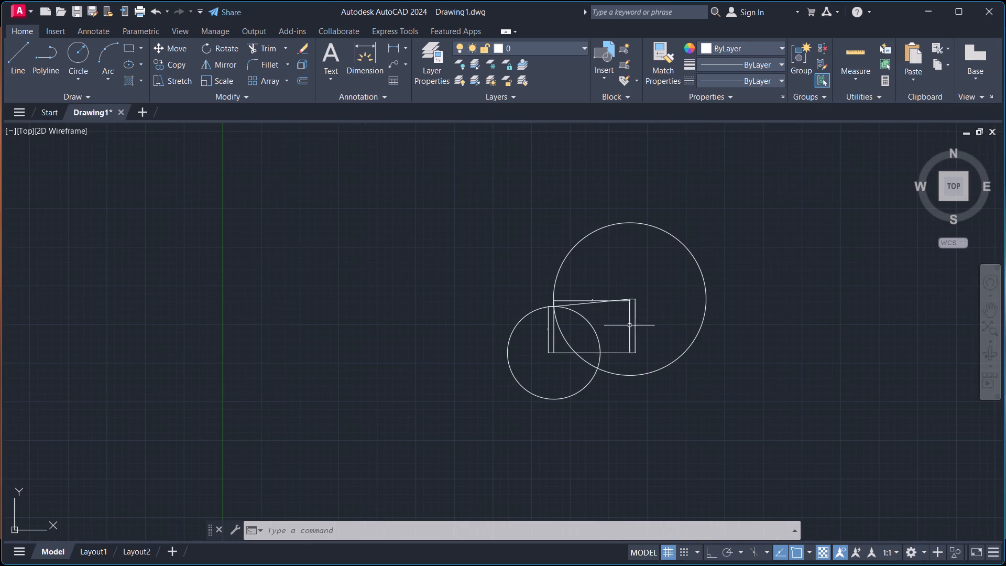
{"action": "middle_click_drag", "start_coordinate": [677, 324], "coordinate": [409, 326]}
{"action": "key", "text": "l"}
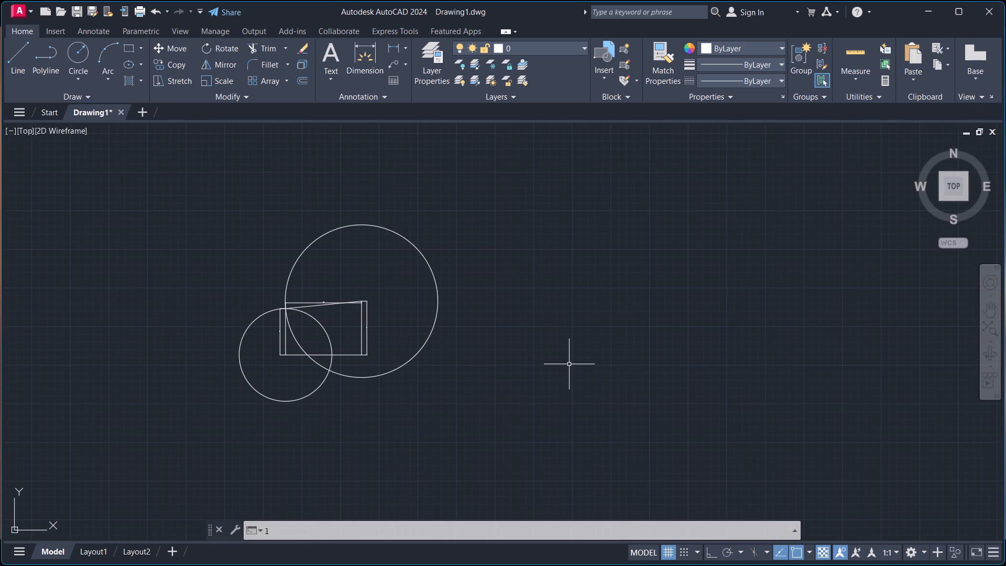
{"action": "key", "text": "Return"}
{"action": "left_click", "coordinate": [533, 344]}
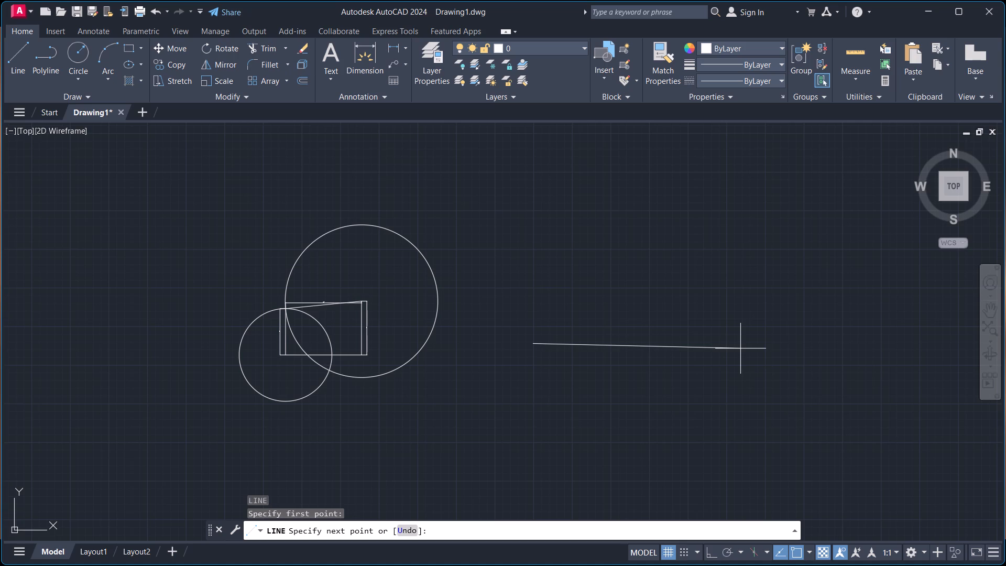
{"action": "key", "text": "F8"}
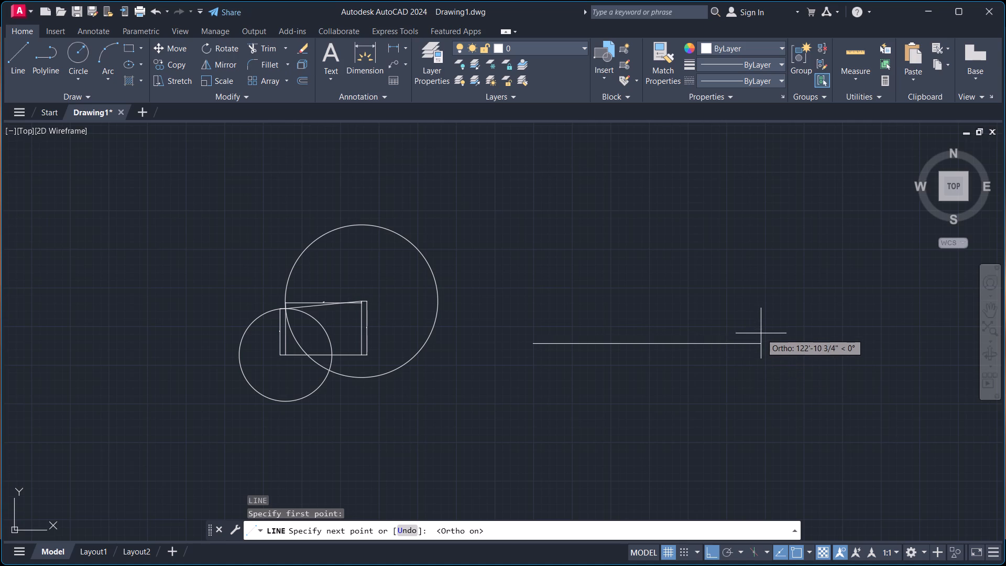
{"action": "type", "text": "41"}
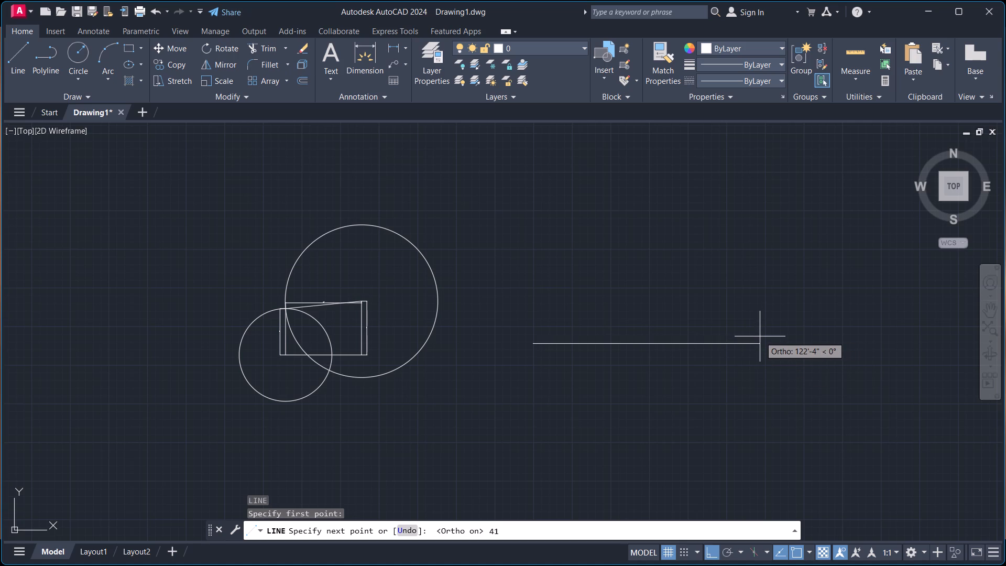
{"action": "key", "text": "apostrophe"}
{"action": "key", "text": "Return"}
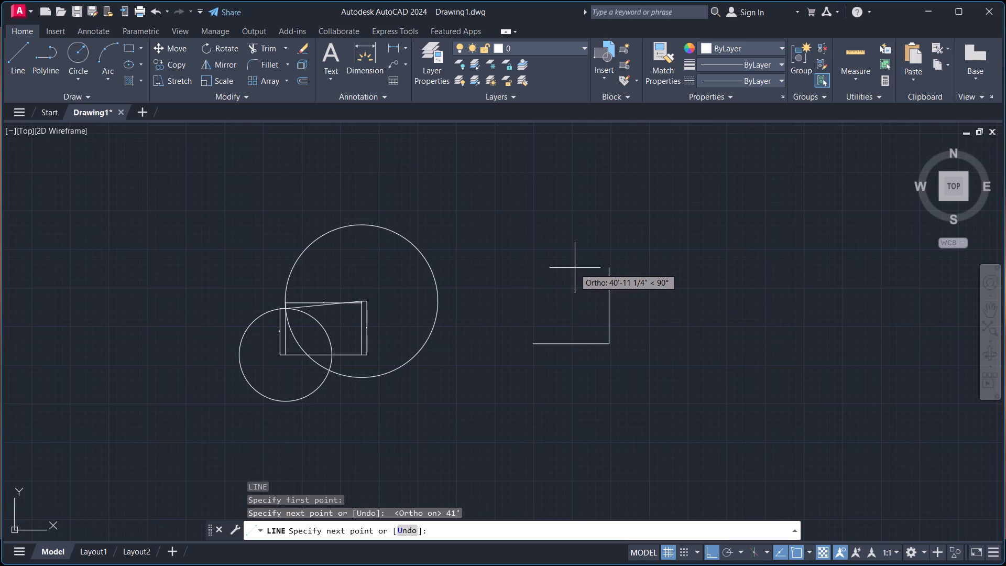
{"action": "key", "text": "Escape"}
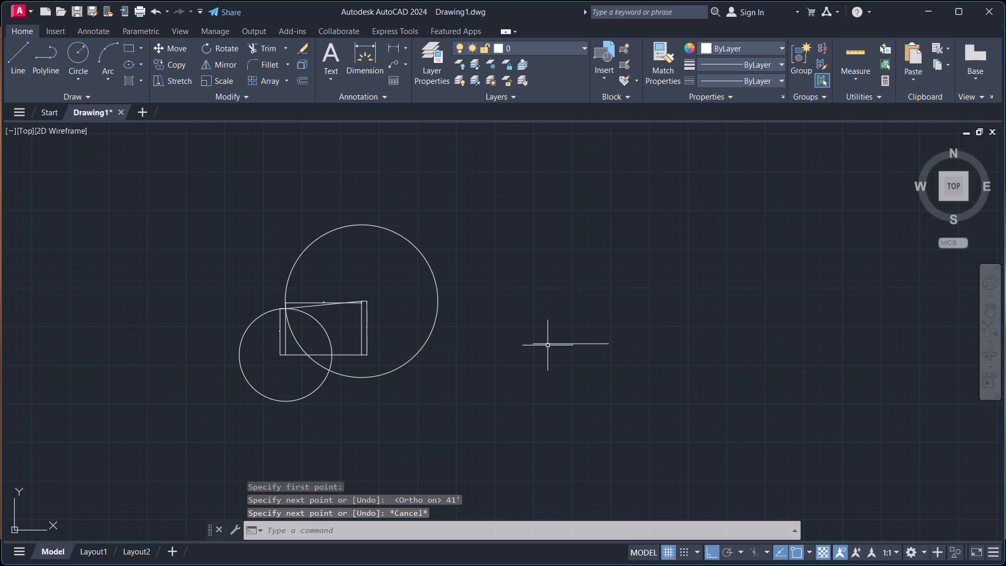
Draw a 25' vertical line upward from the left end of the new base line.
{"action": "key", "text": "space"}
{"action": "left_click", "coordinate": [530, 343]}
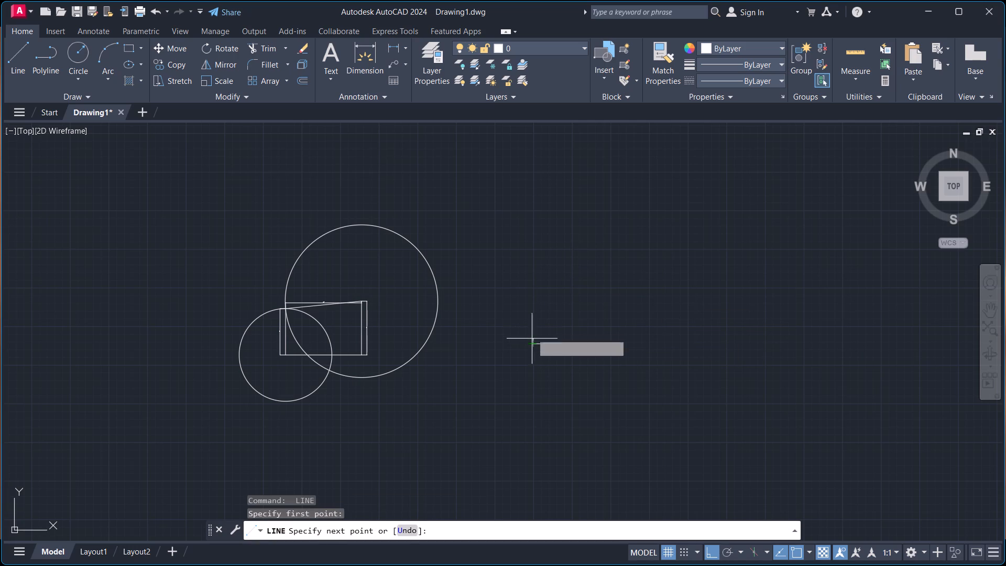
{"action": "type", "text": "52"}
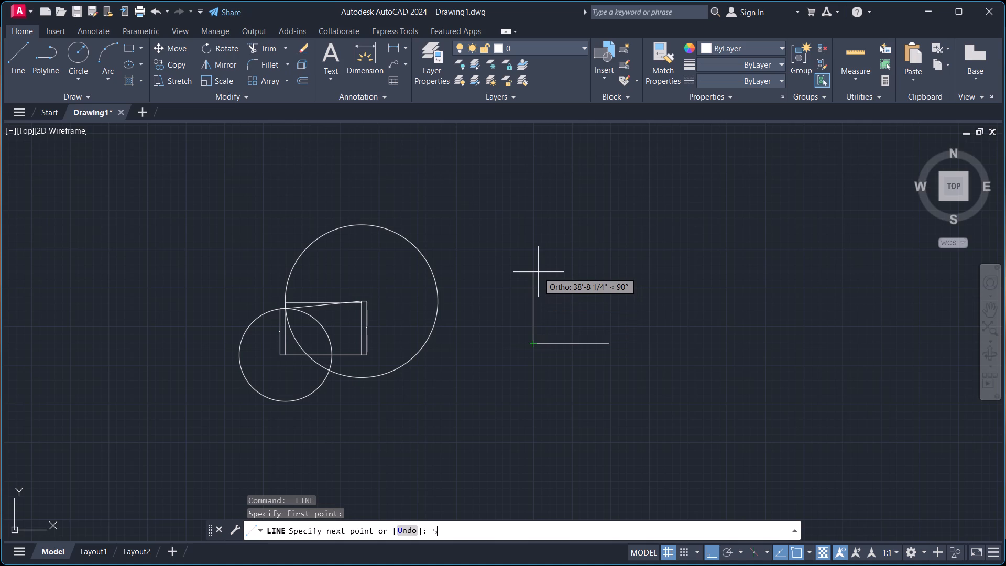
{"action": "key", "text": "BackSpace"}
{"action": "key", "text": "BackSpace"}
{"action": "type", "text": "25"}
{"action": "key", "text": "apostrophe"}
{"action": "key", "text": "Return"}
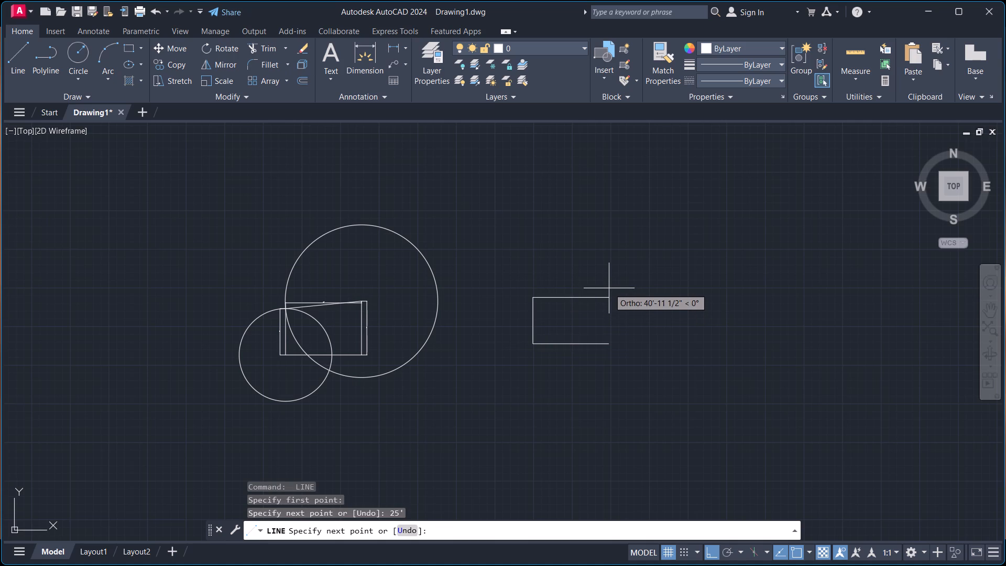
{"action": "key", "text": "Escape"}
Draw a construction circle of radius 29' centred on the base line's right end.
{"action": "key", "text": "c"}
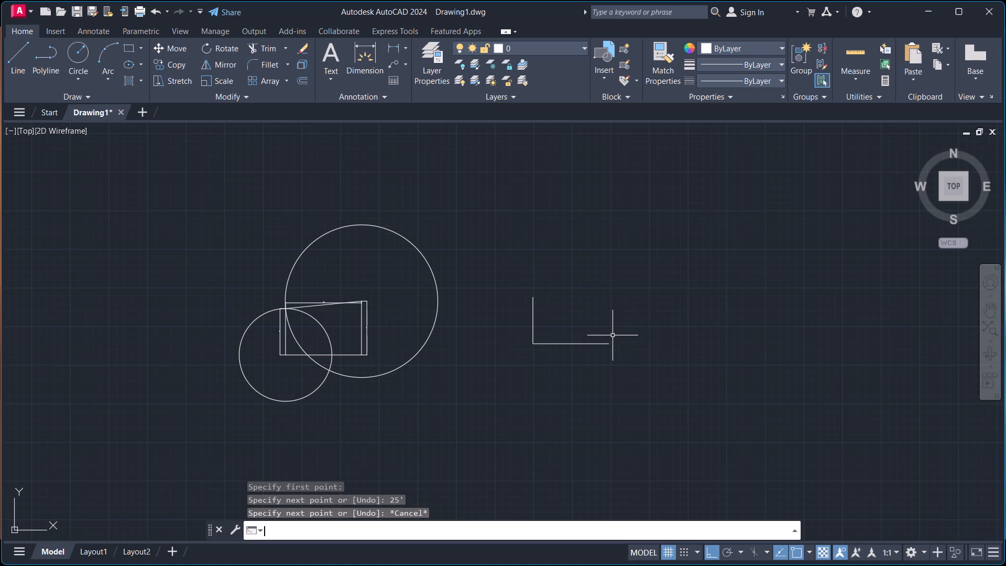
{"action": "key", "text": "Return"}
{"action": "left_click", "coordinate": [607, 346]}
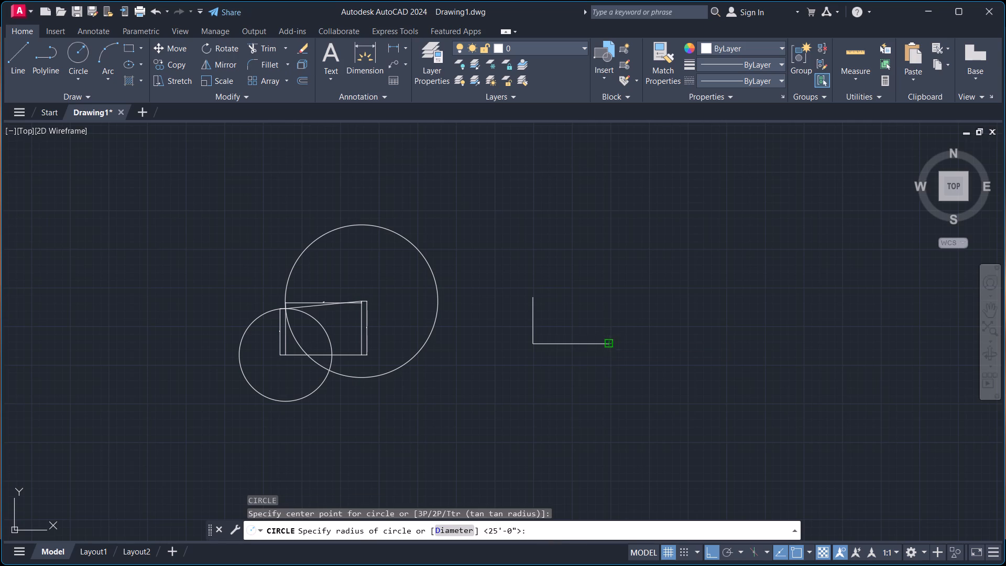
{"action": "type", "text": "29'"}
{"action": "key", "text": "Return"}
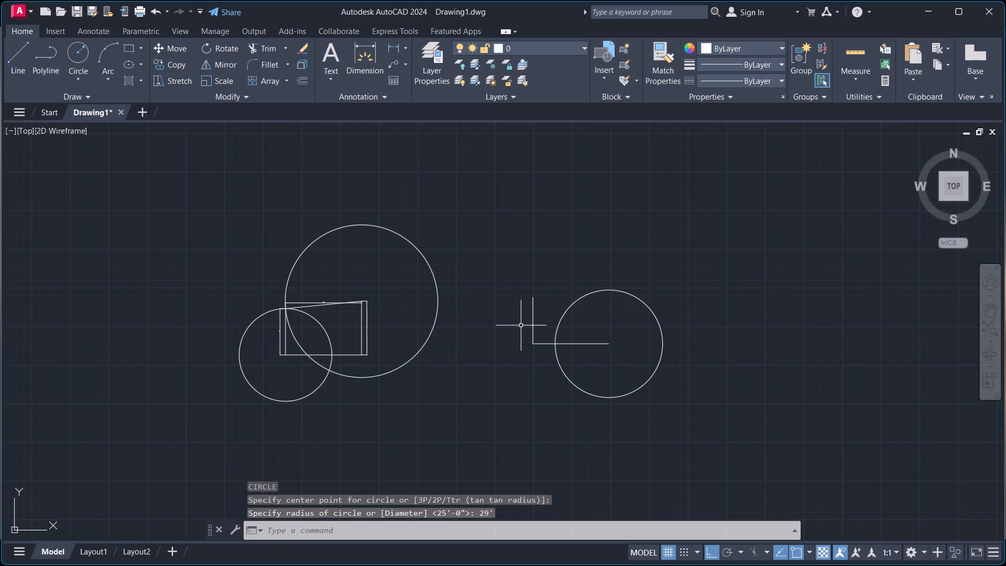
Draw a construction circle of radius 41'2" centred on the top end of the 25' vertical line.
{"action": "key", "text": "space"}
{"action": "left_click", "coordinate": [534, 298]}
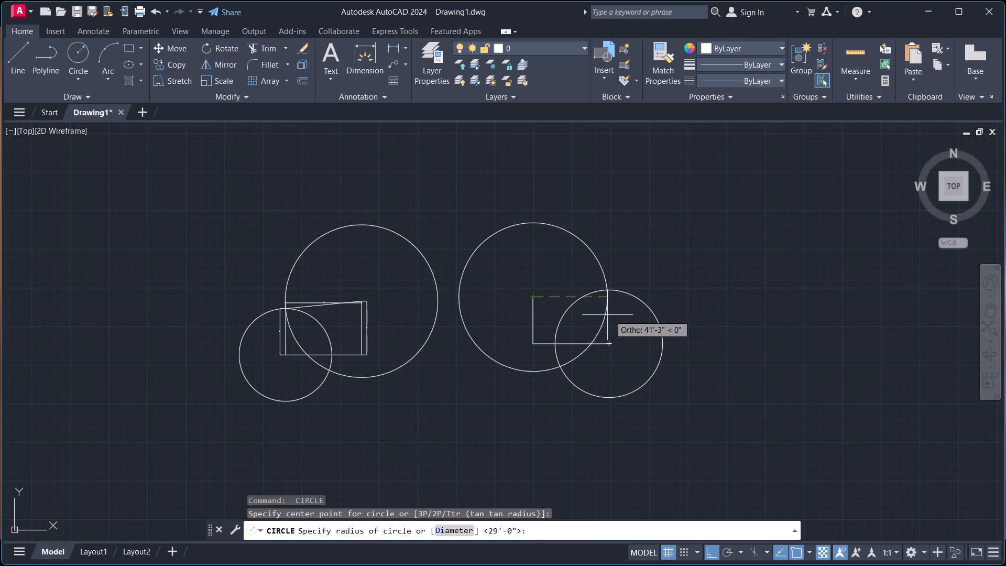
{"action": "type", "text": "41"}
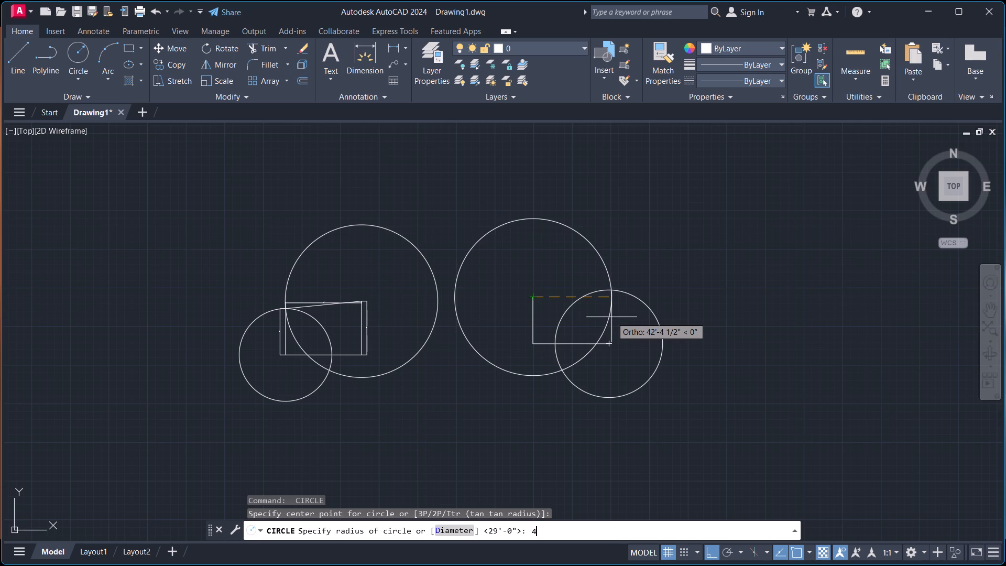
{"action": "key", "text": "apostrophe"}
{"action": "key", "text": "2"}
{"action": "key", "text": "shift+quotedbl"}
{"action": "key", "text": "Return"}
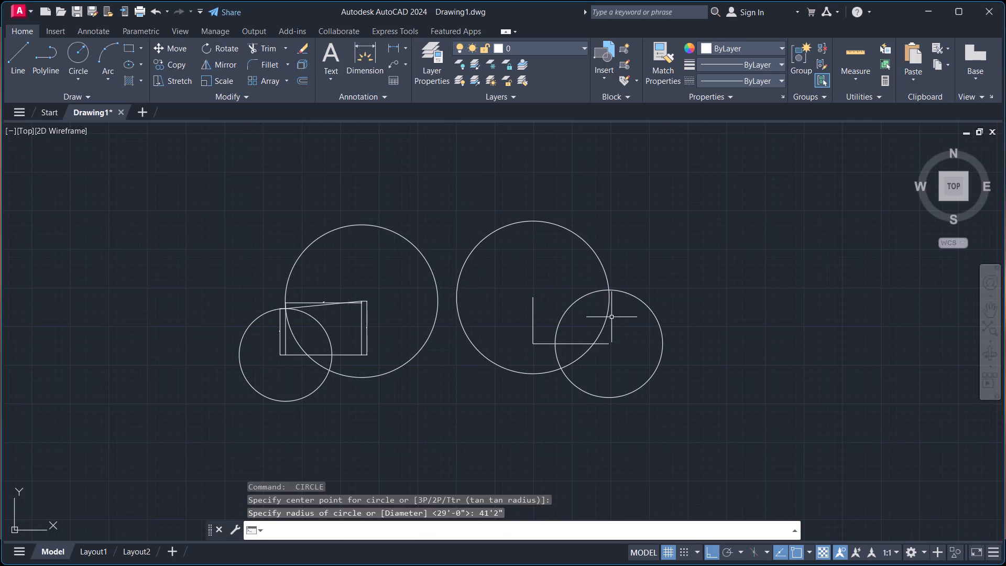
With Ortho off, draw the sloping top side from the 25' line's top end to the upper intersection of the two circles.
{"action": "scroll", "coordinate": [611, 297], "scroll_direction": "up", "scroll_amount": 2}
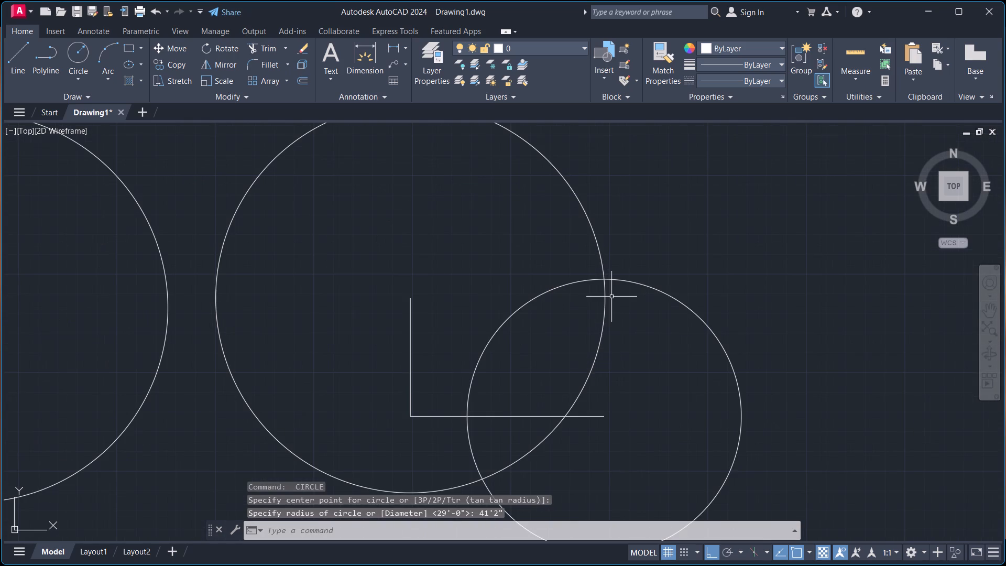
{"action": "key", "text": "l"}
{"action": "key", "text": "Return"}
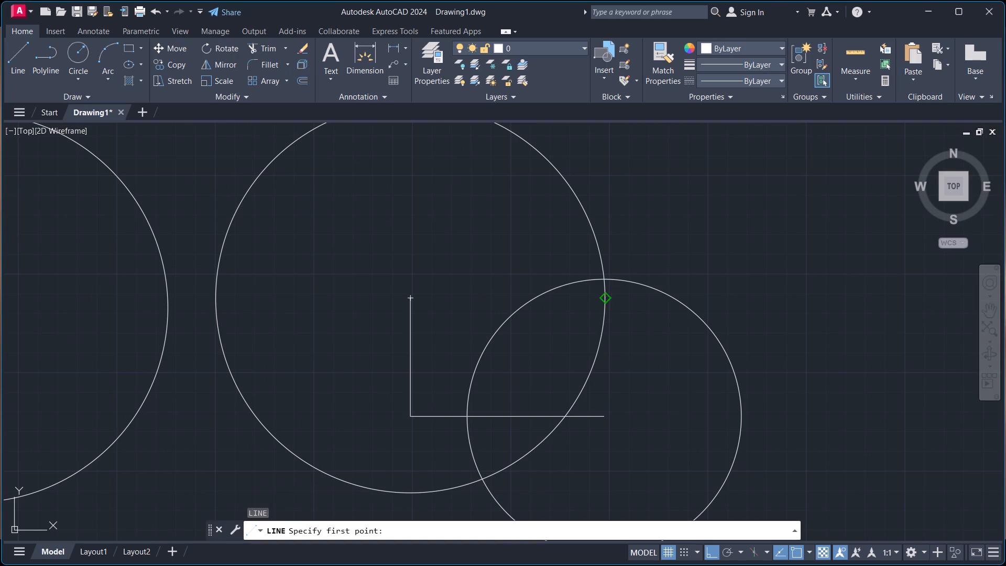
{"action": "left_click", "coordinate": [412, 297]}
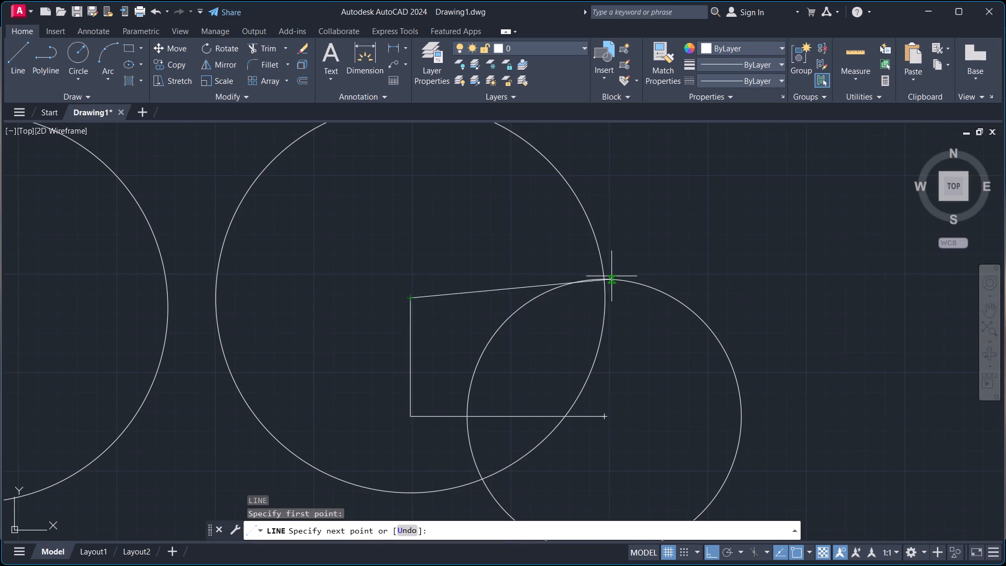
{"action": "key", "text": "F8"}
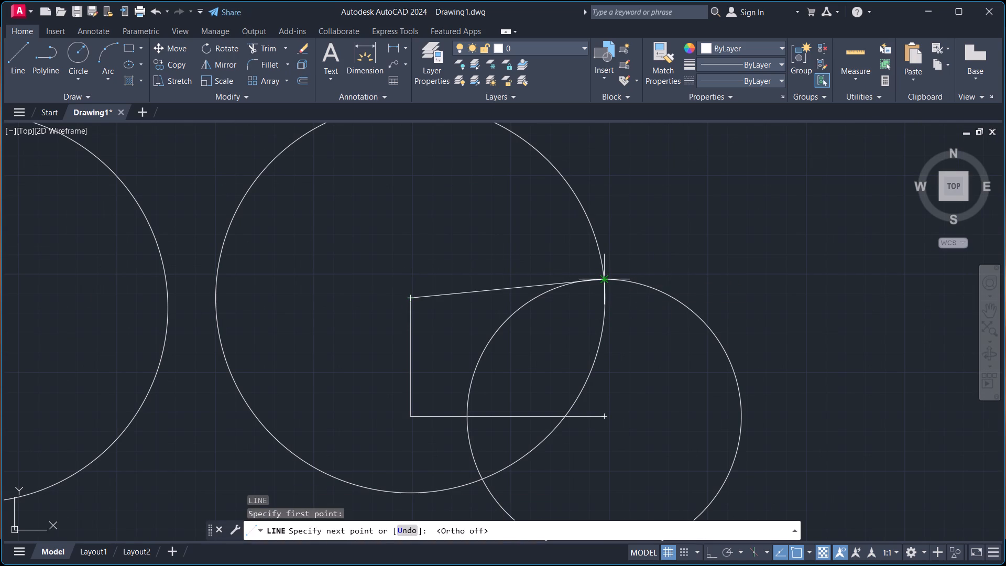
{"action": "left_click", "coordinate": [603, 279]}
{"action": "key", "text": "Escape"}
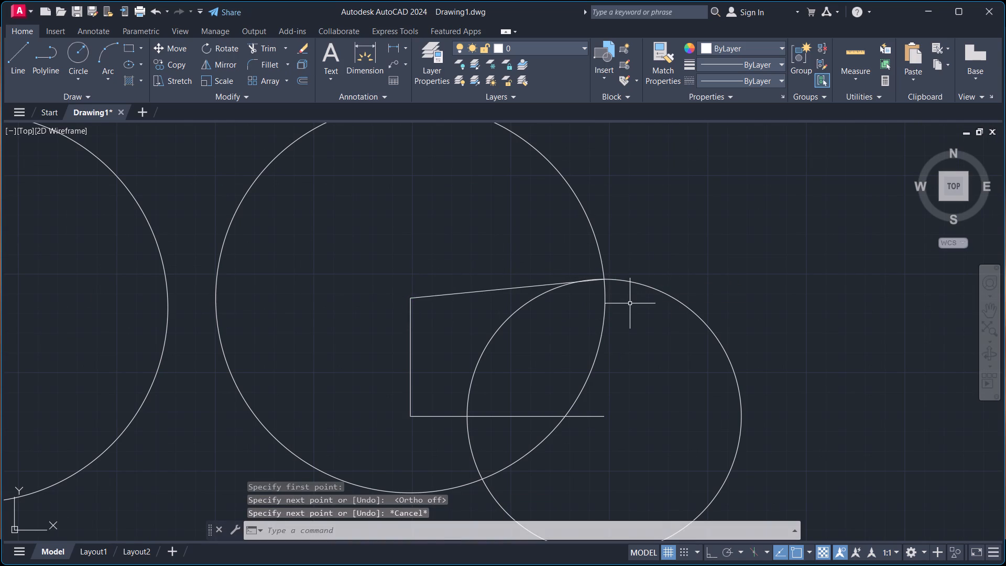
Close the new outline with a line from the base line's right end up to the circles' upper intersection.
{"action": "key", "text": "space"}
{"action": "left_click", "coordinate": [603, 416]}
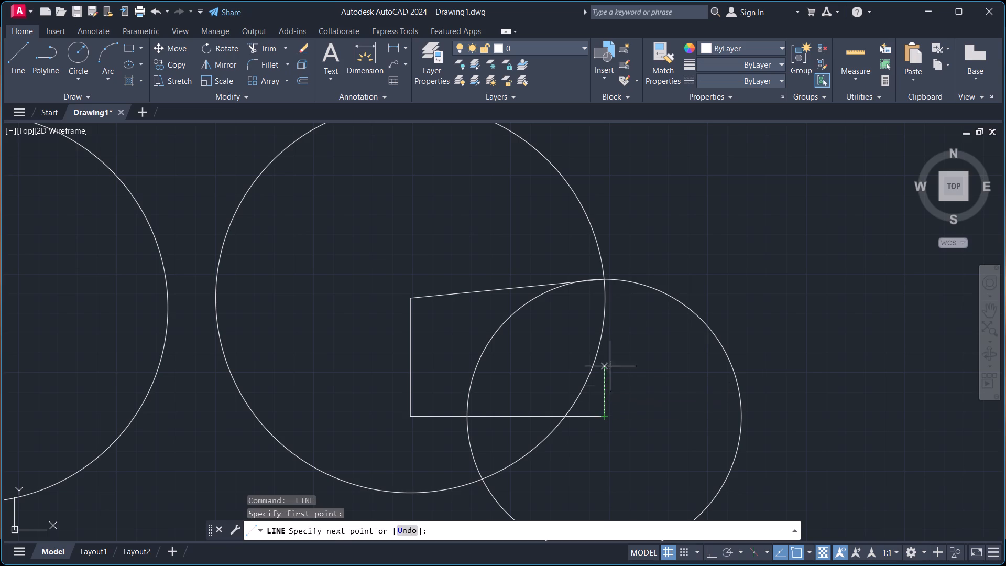
{"action": "left_click", "coordinate": [602, 279]}
{"action": "key", "text": "Escape"}
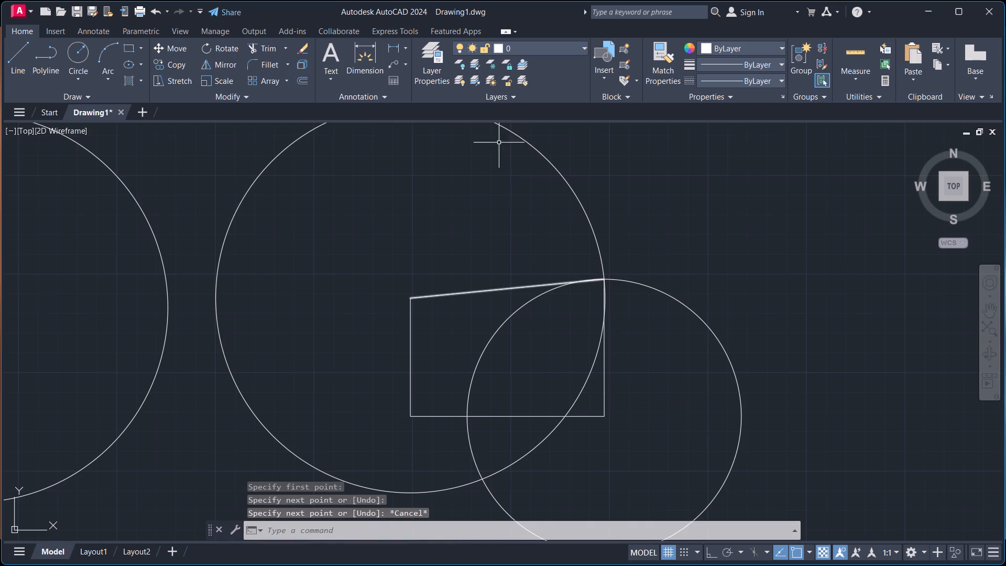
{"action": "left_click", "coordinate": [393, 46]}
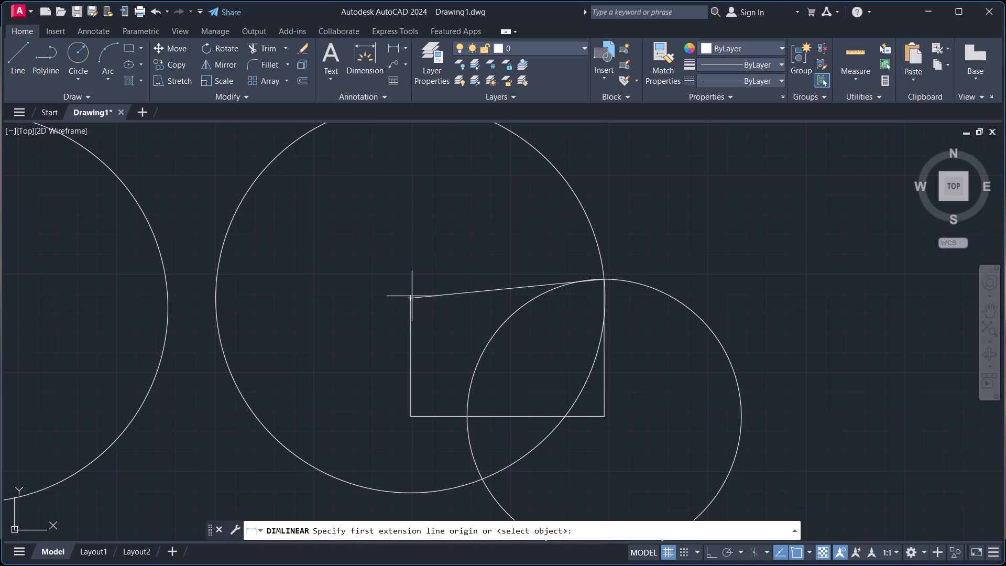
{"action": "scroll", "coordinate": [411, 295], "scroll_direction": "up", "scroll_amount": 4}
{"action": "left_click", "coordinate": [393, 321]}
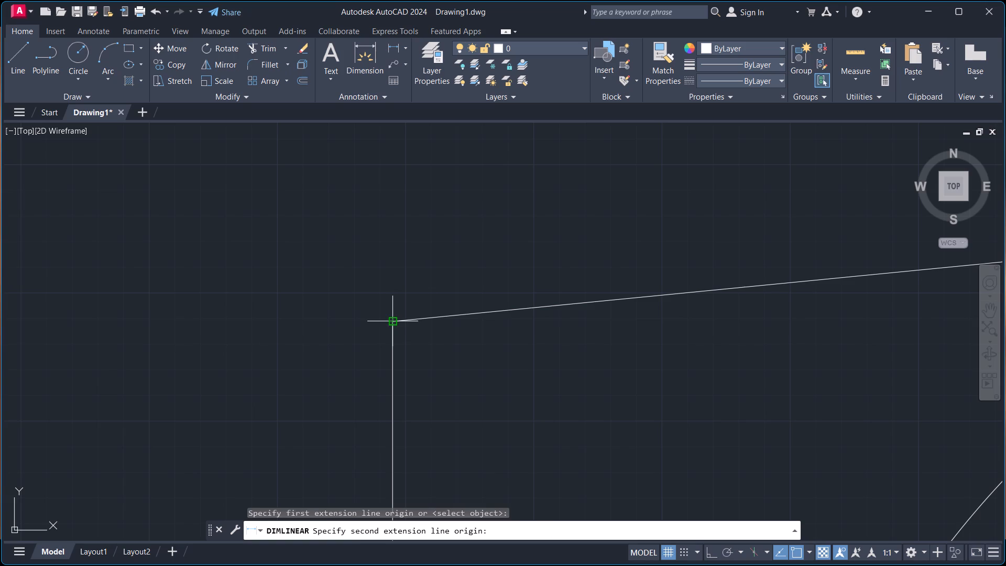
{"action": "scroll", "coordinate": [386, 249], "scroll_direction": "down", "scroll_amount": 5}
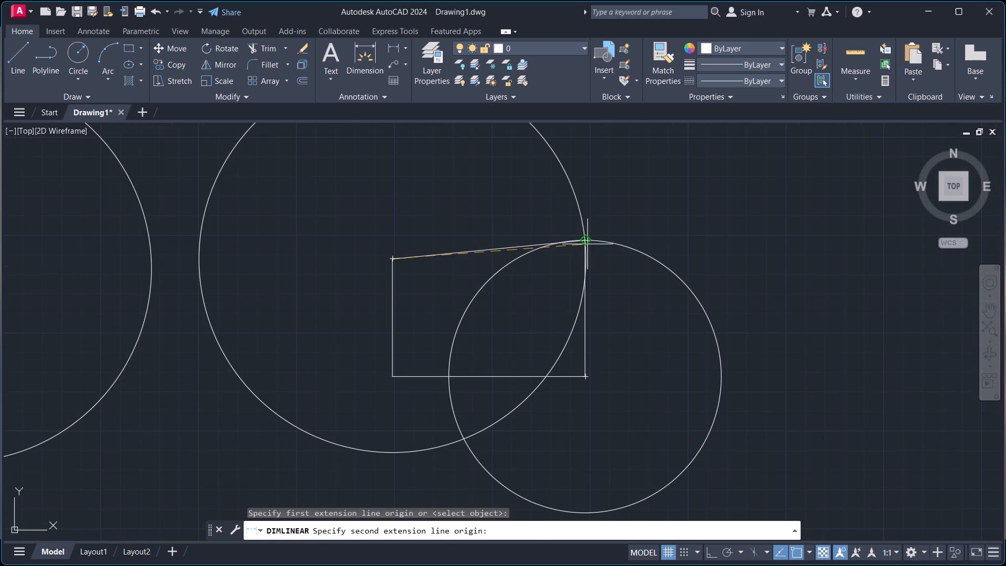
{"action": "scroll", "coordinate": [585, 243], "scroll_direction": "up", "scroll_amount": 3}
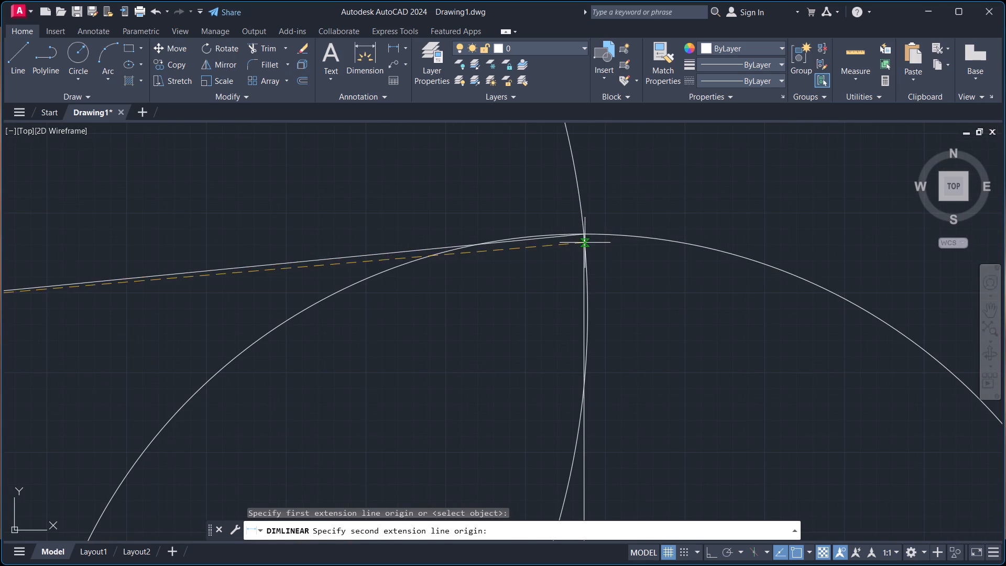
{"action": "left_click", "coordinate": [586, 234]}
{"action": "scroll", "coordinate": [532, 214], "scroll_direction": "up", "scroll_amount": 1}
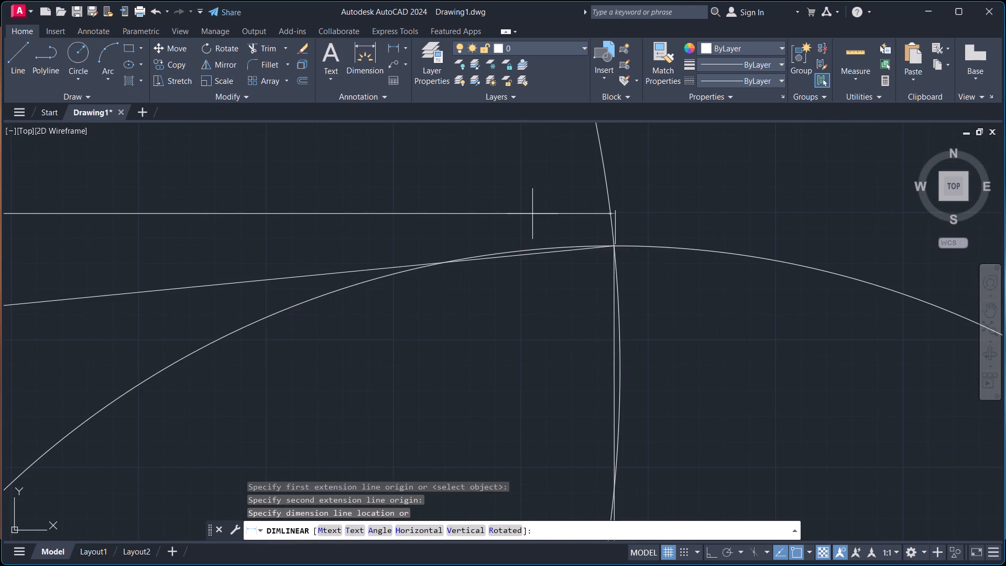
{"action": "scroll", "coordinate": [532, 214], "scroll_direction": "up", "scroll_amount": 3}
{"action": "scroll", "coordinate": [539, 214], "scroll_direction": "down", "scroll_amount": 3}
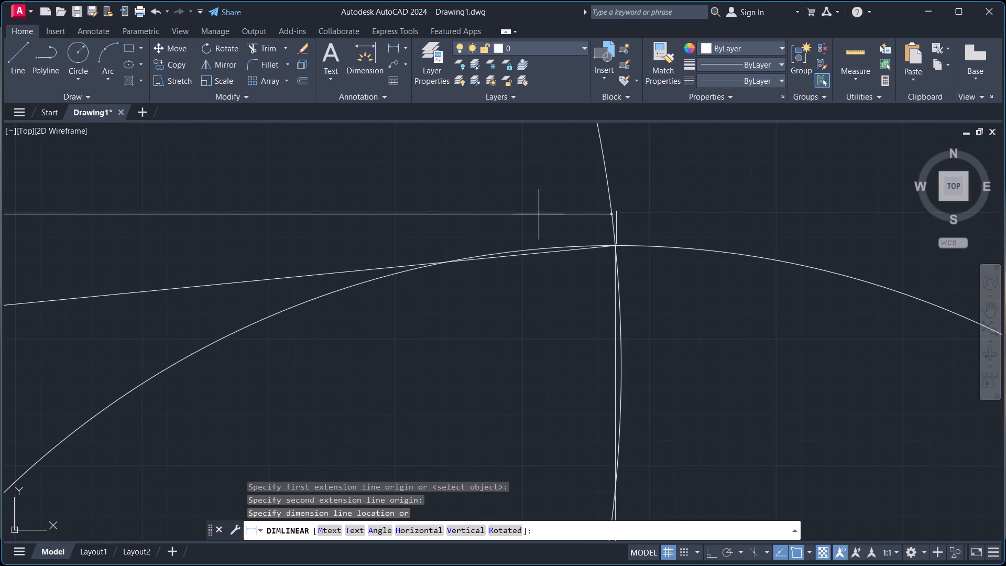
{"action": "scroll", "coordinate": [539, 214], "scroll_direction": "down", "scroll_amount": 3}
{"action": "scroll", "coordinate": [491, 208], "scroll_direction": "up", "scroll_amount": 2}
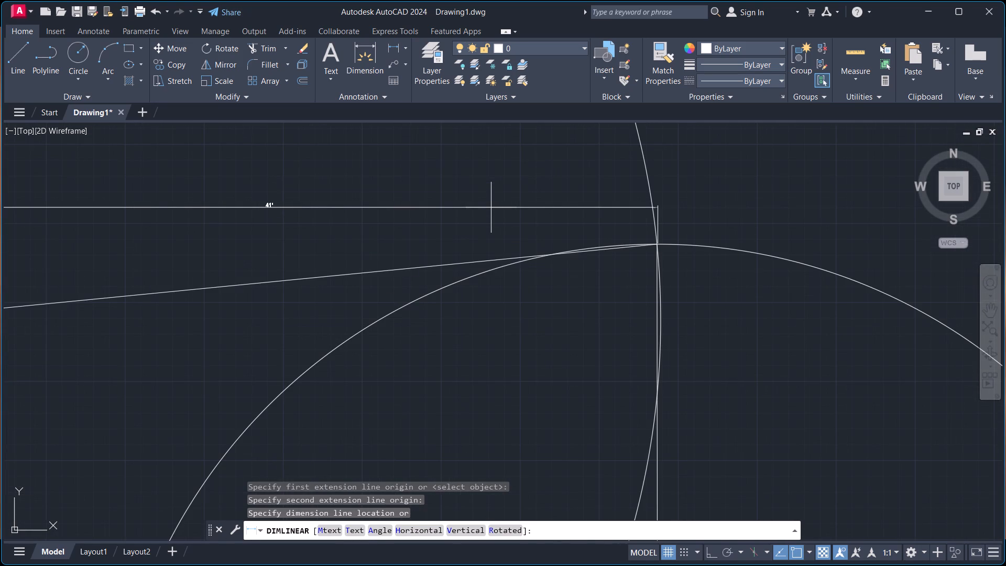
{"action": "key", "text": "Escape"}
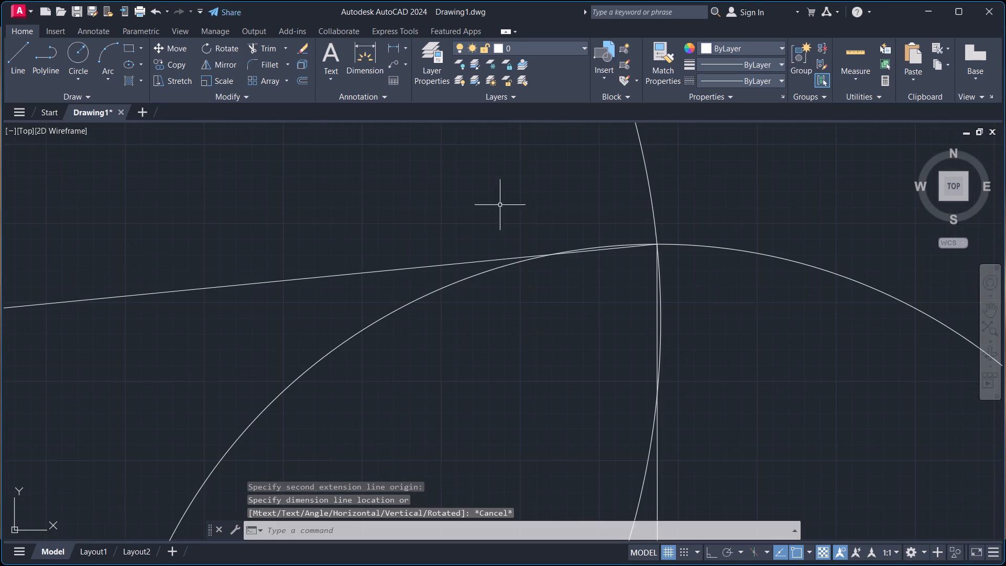
Erase the two construction circles around the new outline.
{"action": "left_click", "coordinate": [654, 223]}
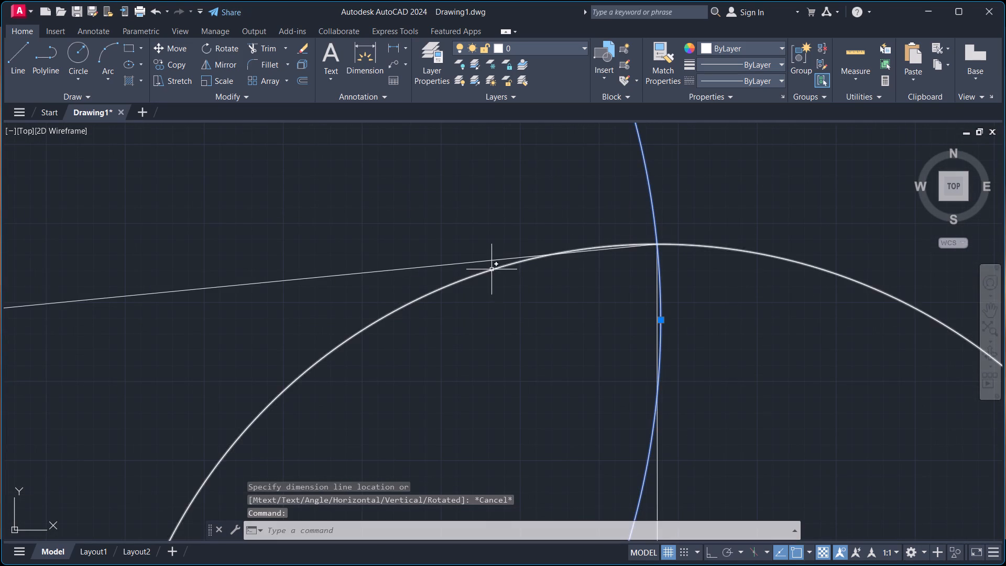
{"action": "left_click", "coordinate": [491, 269]}
{"action": "key", "text": "e"}
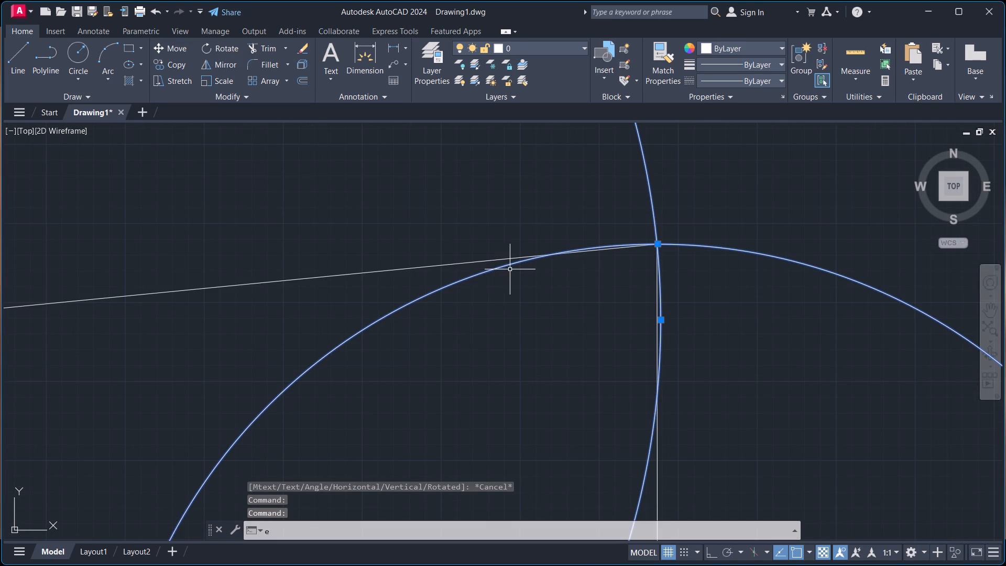
{"action": "key", "text": "Return"}
{"action": "scroll", "coordinate": [582, 241], "scroll_direction": "down", "scroll_amount": 2}
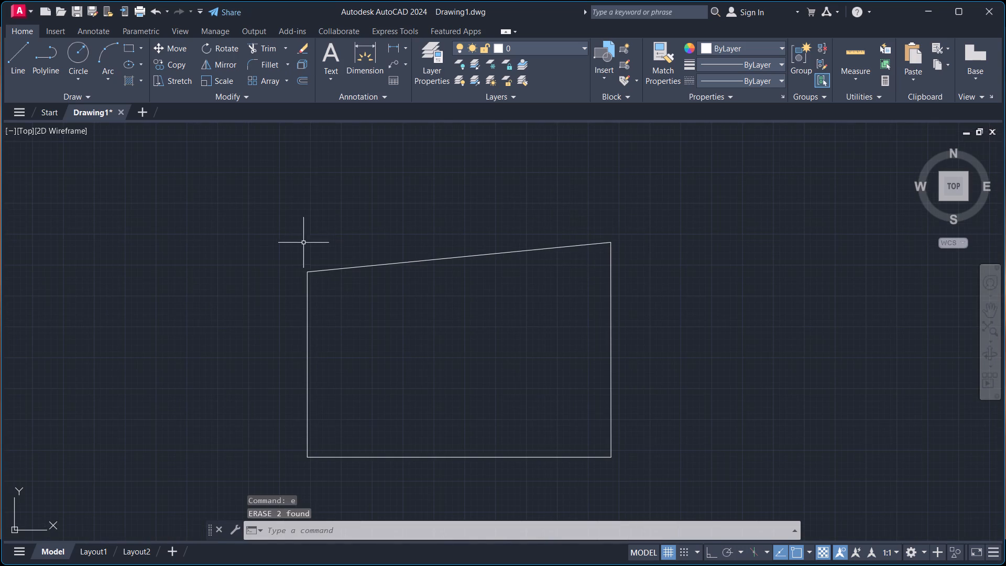
Check the horizontal span of the sloping top side with a trial linear dimension between its two ends, without placing it.
{"action": "key", "text": "space"}
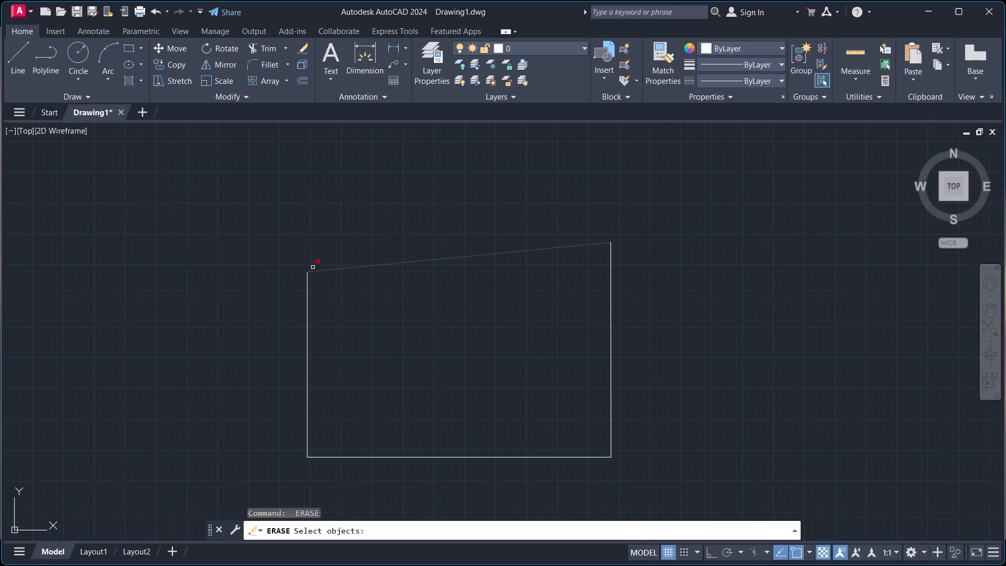
{"action": "key", "text": "Escape"}
{"action": "left_click", "coordinate": [388, 43]}
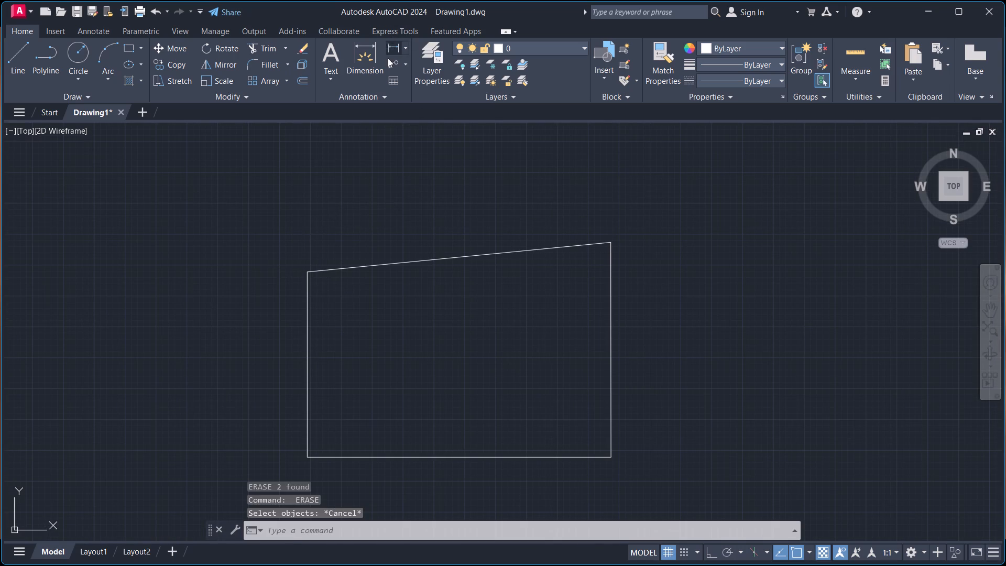
{"action": "left_click", "coordinate": [310, 276]}
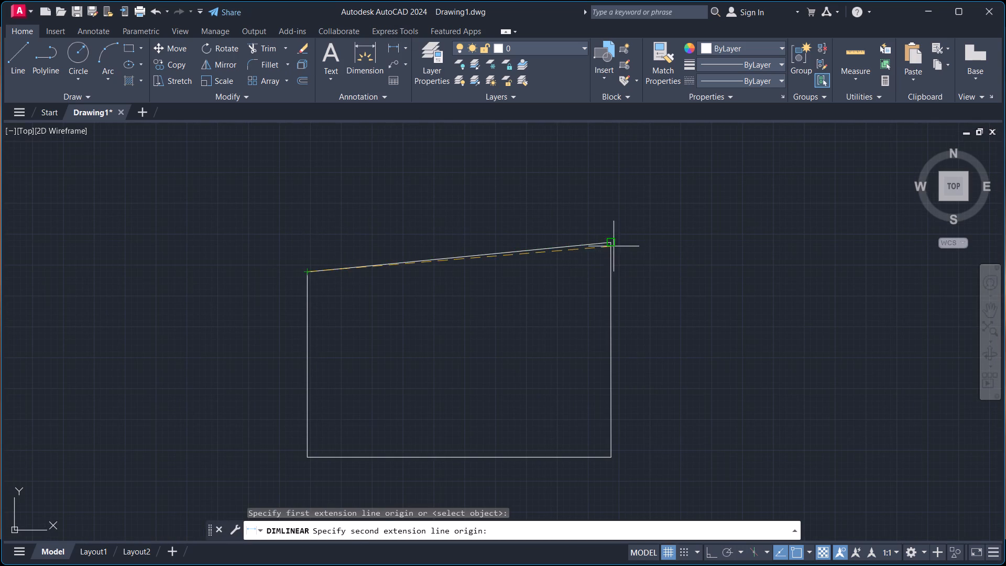
{"action": "left_click", "coordinate": [613, 244]}
{"action": "scroll", "coordinate": [590, 226], "scroll_direction": "up", "scroll_amount": 2}
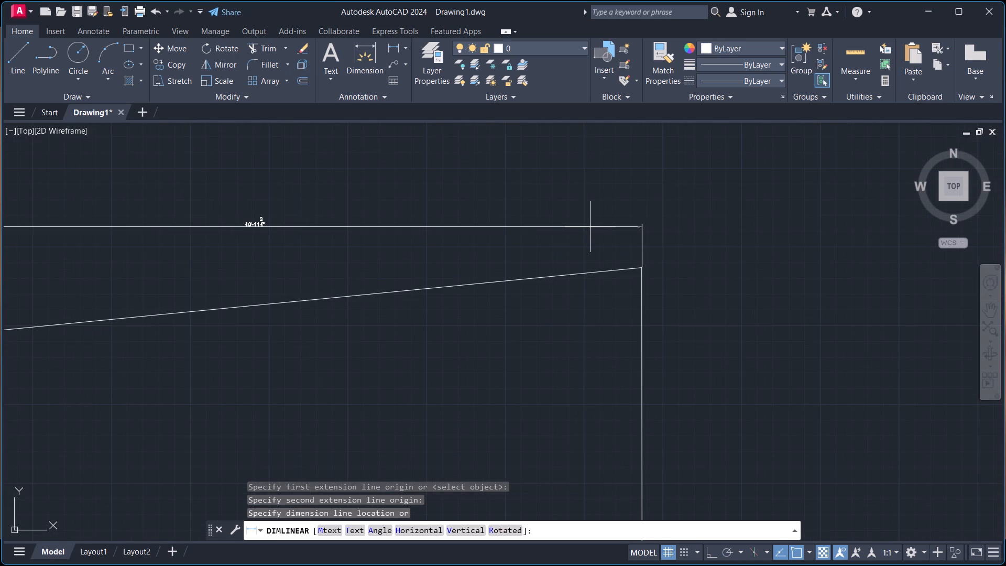
{"action": "scroll", "coordinate": [590, 227], "scroll_direction": "up", "scroll_amount": 2}
{"action": "middle_click_drag", "start_coordinate": [590, 228], "coordinate": [630, 247]}
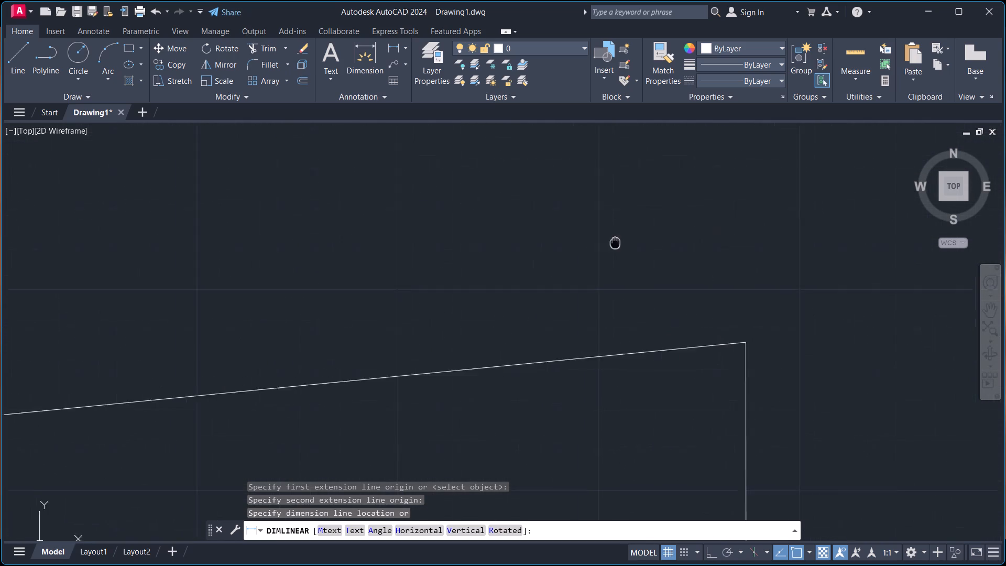
{"action": "middle_click_drag", "start_coordinate": [630, 247], "coordinate": [763, 285]}
{"action": "scroll", "coordinate": [689, 289], "scroll_direction": "down", "scroll_amount": 2}
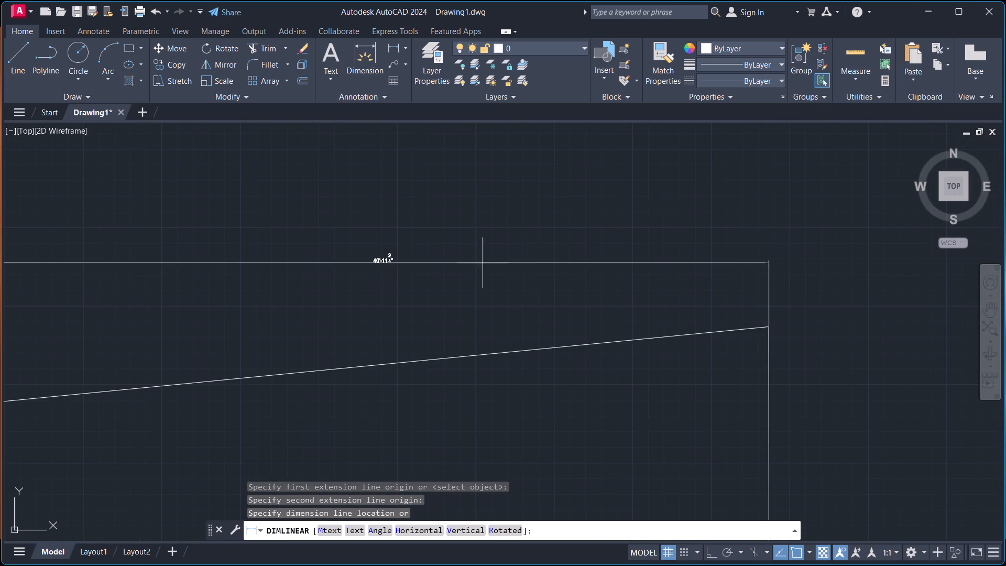
{"action": "key", "text": "Escape"}
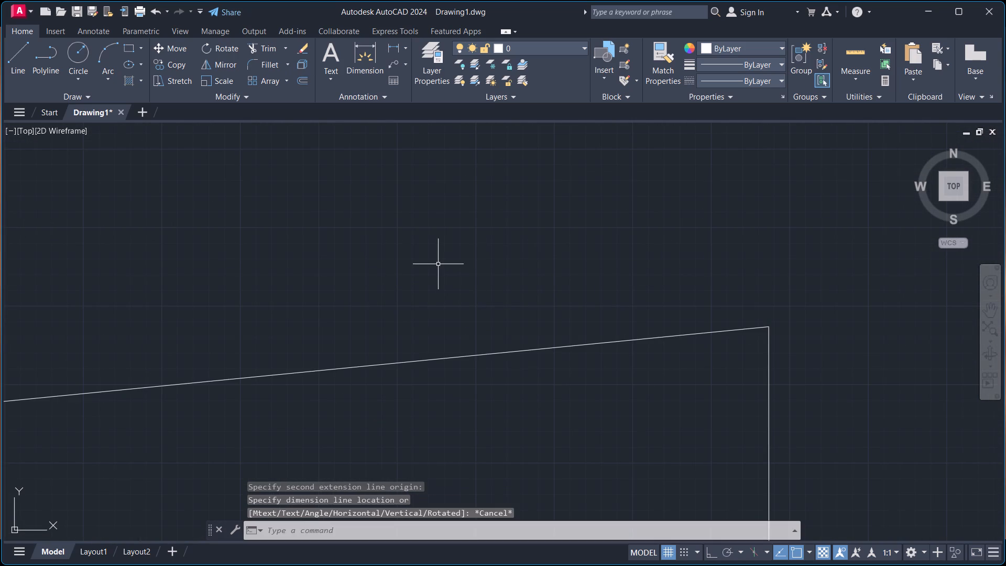
Change the ISO-25 dimension style's primary unit format to Engineering and set the style current.
{"action": "key", "text": "d"}
{"action": "key", "text": "Return"}
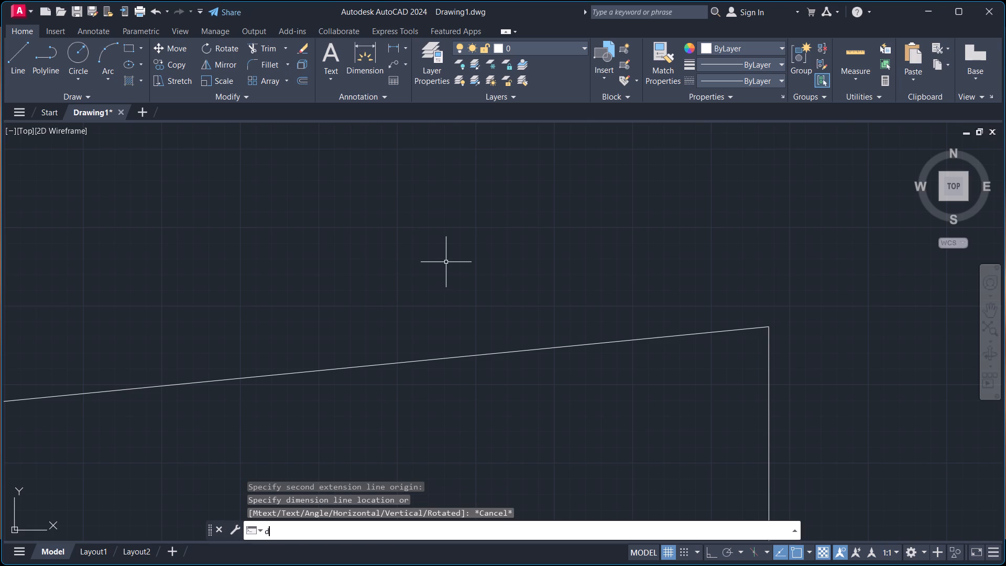
{"action": "left_click", "coordinate": [644, 262]}
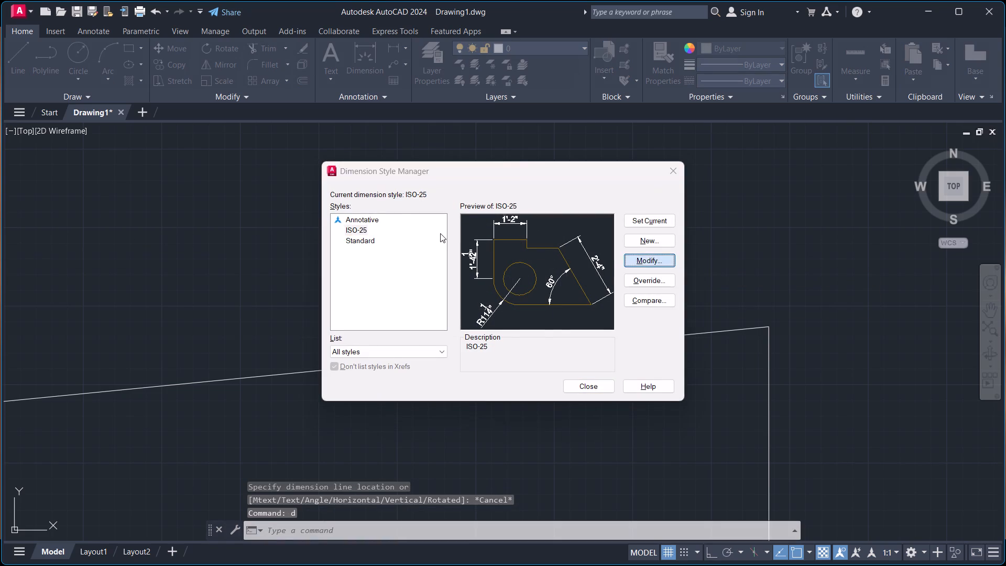
{"action": "left_click", "coordinate": [317, 216]}
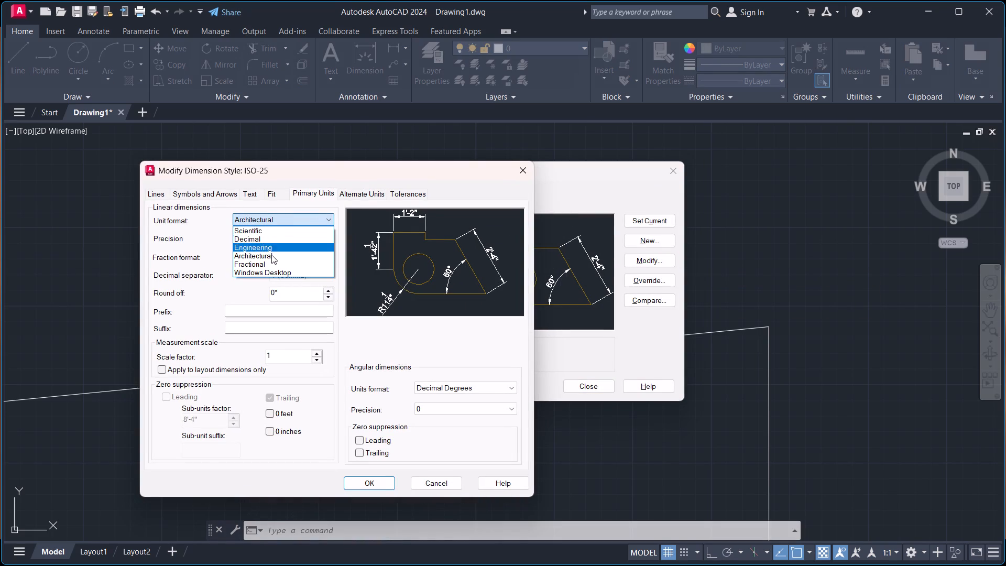
{"action": "left_click", "coordinate": [275, 250]}
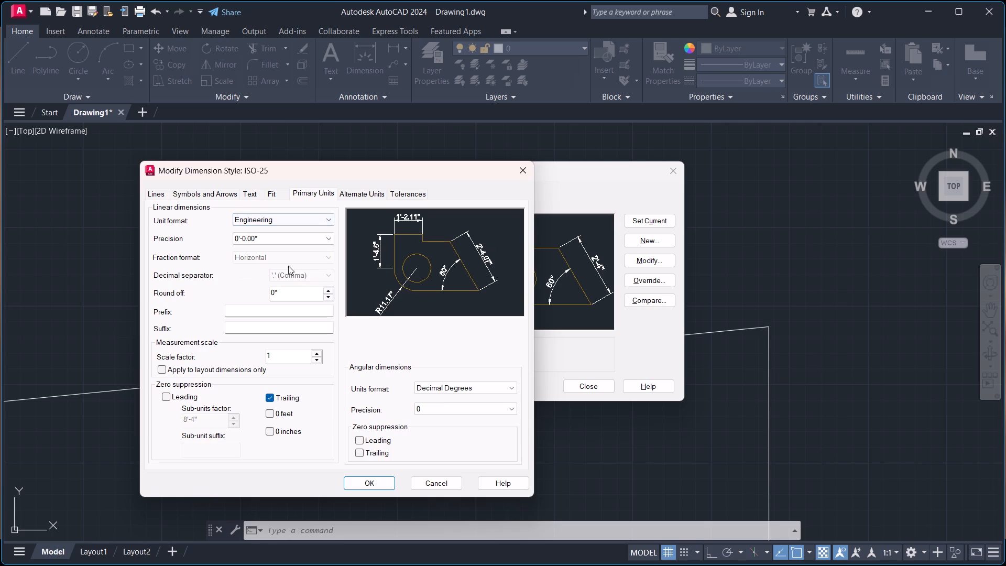
{"action": "left_click", "coordinate": [365, 483]}
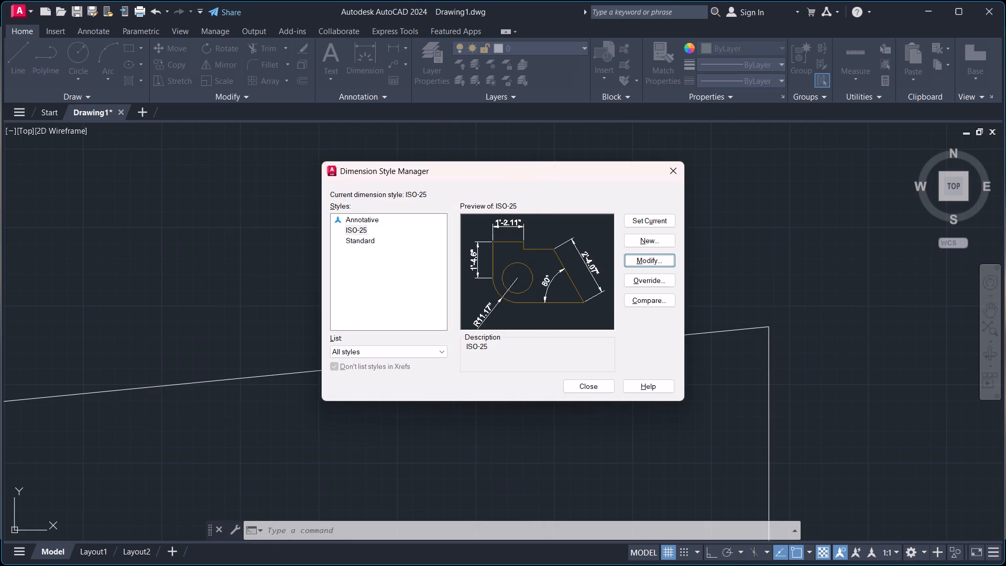
{"action": "left_click", "coordinate": [643, 218]}
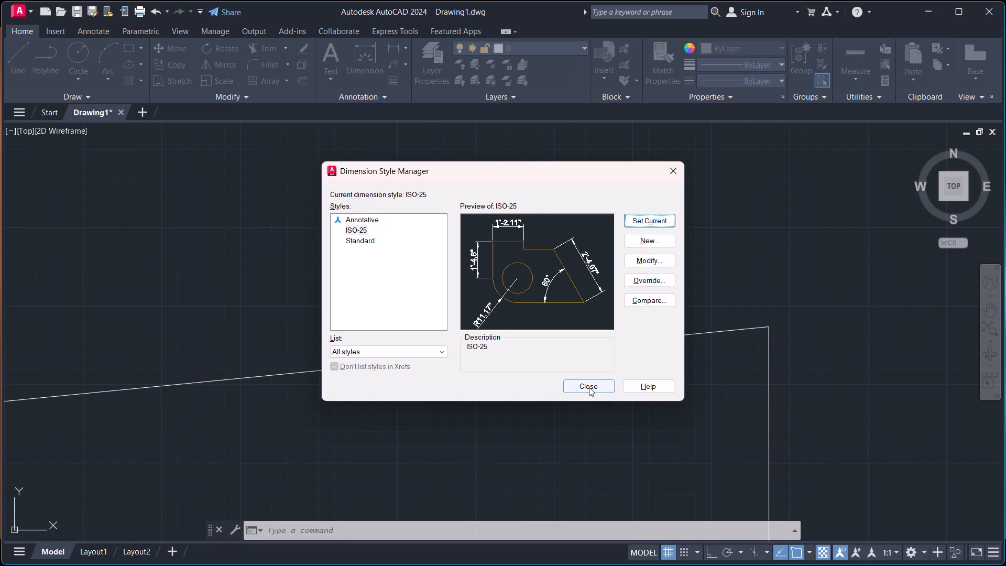
{"action": "left_click", "coordinate": [589, 387]}
{"action": "scroll", "coordinate": [442, 296], "scroll_direction": "down", "scroll_amount": 3}
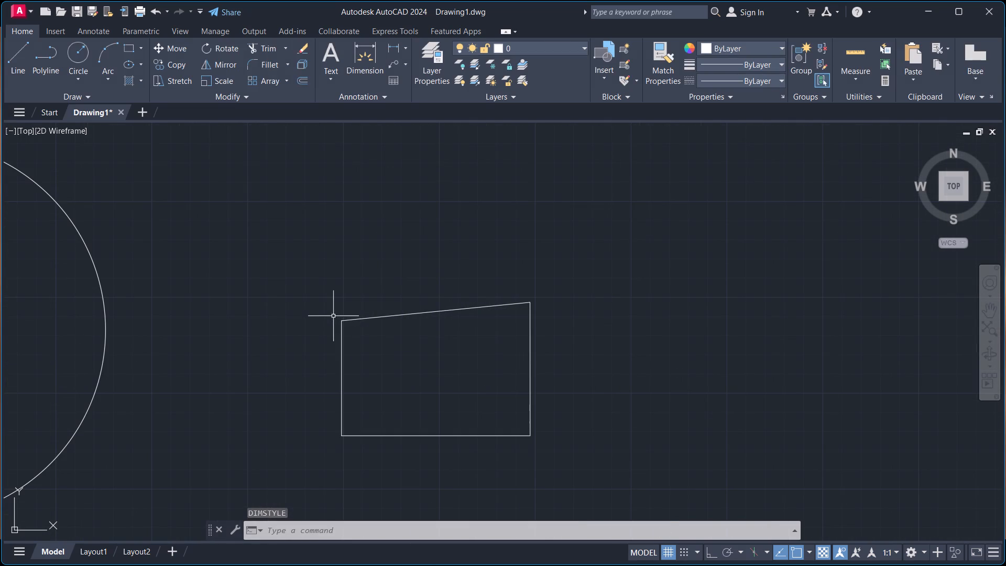
{"action": "key", "text": "space"}
{"action": "left_click", "coordinate": [679, 171]}
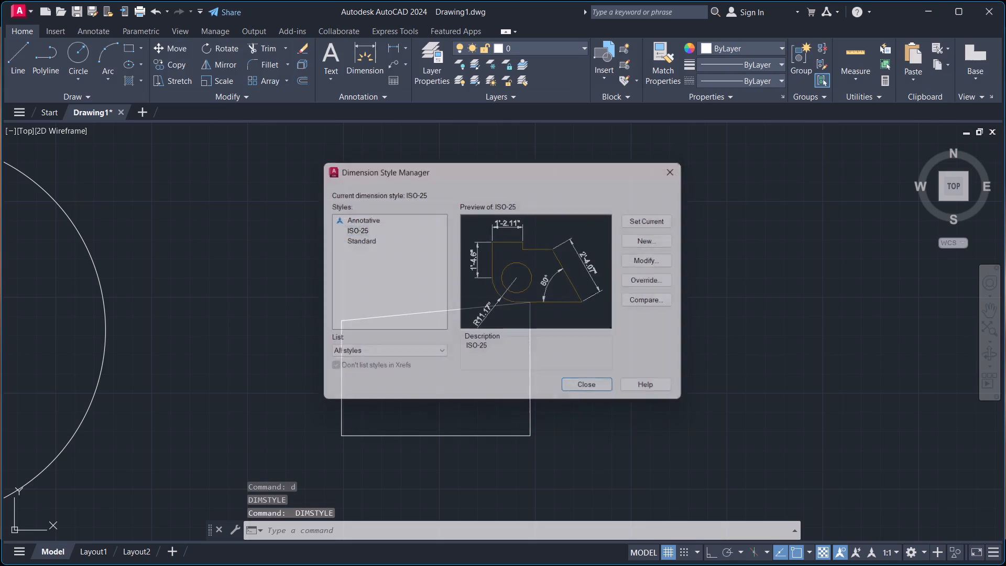
Recheck the sloping top side's horizontal span using a trial linear dimension in the changed format, without placing it.
{"action": "left_click", "coordinate": [391, 48]}
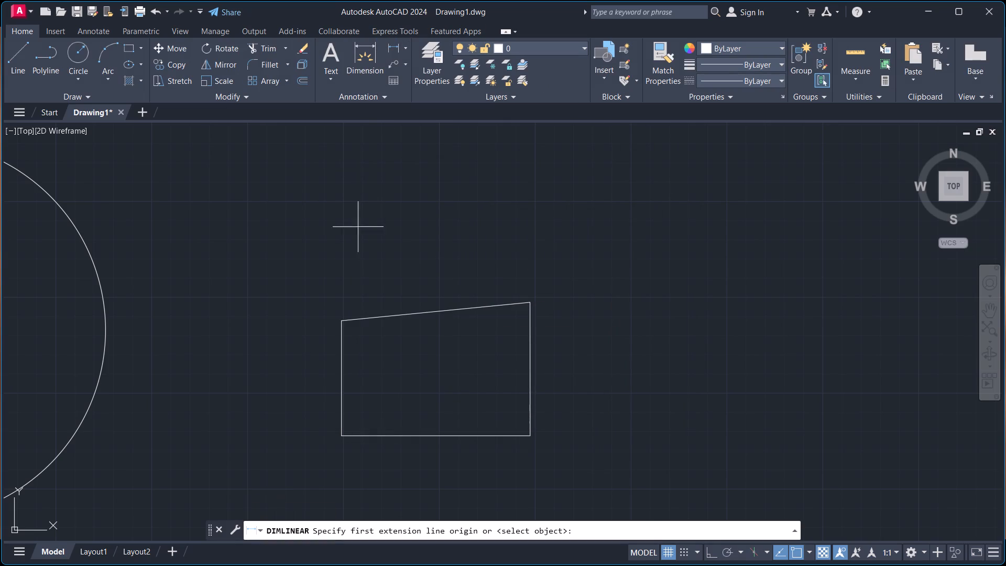
{"action": "left_click", "coordinate": [342, 323]}
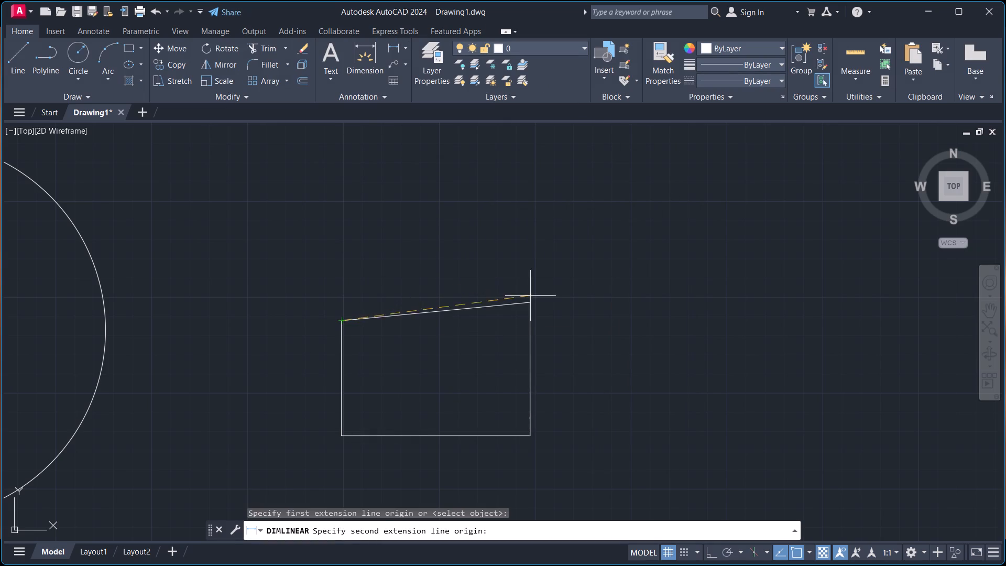
{"action": "left_click", "coordinate": [530, 300]}
{"action": "scroll", "coordinate": [523, 291], "scroll_direction": "up", "scroll_amount": 3}
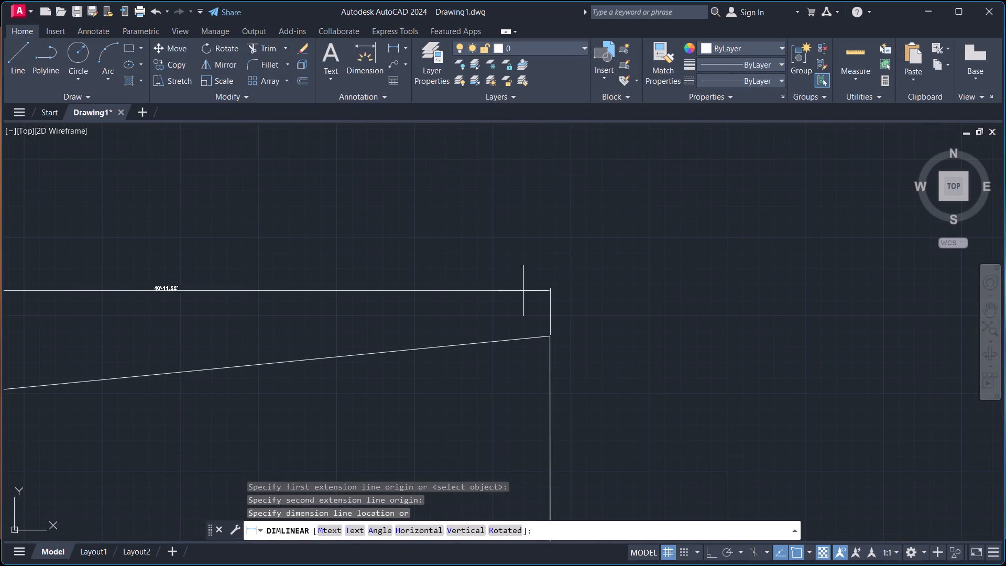
{"action": "scroll", "coordinate": [500, 295], "scroll_direction": "up", "scroll_amount": 2}
{"action": "middle_click_drag", "start_coordinate": [500, 295], "coordinate": [666, 340]}
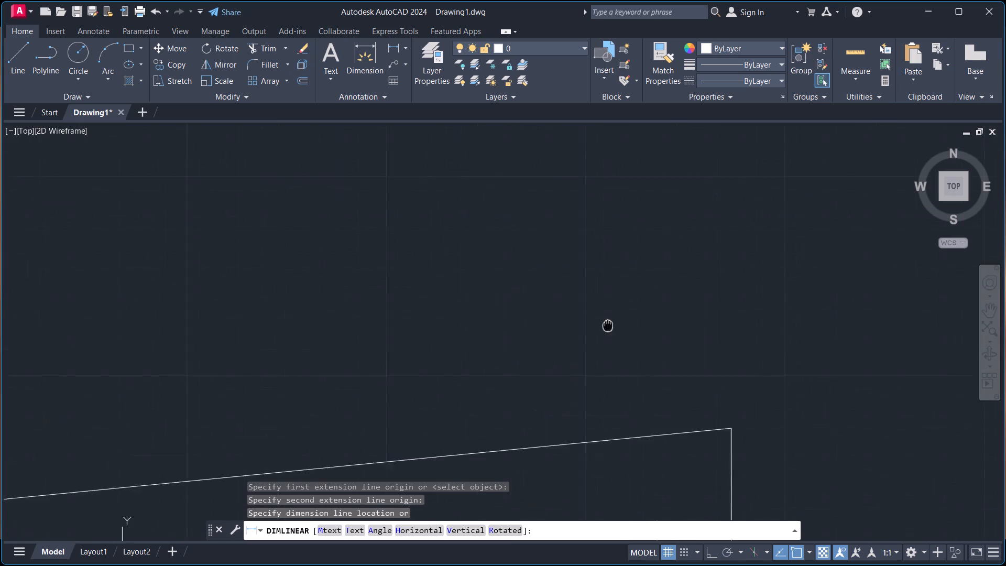
{"action": "middle_click_drag", "start_coordinate": [666, 340], "coordinate": [775, 367]}
{"action": "scroll", "coordinate": [326, 317], "scroll_direction": "down", "scroll_amount": 2}
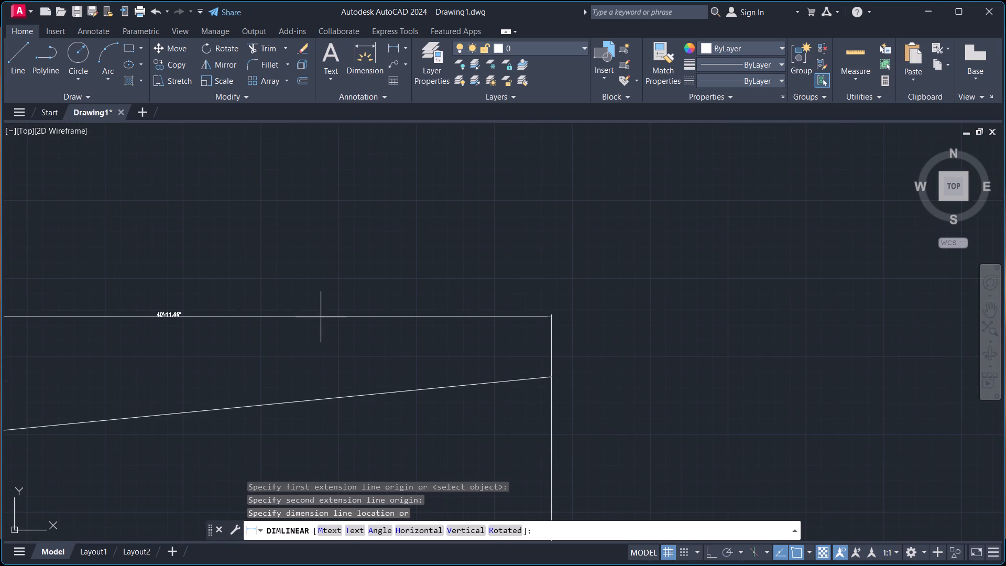
{"action": "scroll", "coordinate": [321, 317], "scroll_direction": "up", "scroll_amount": 1}
{"action": "middle_click_drag", "start_coordinate": [321, 317], "coordinate": [433, 331]}
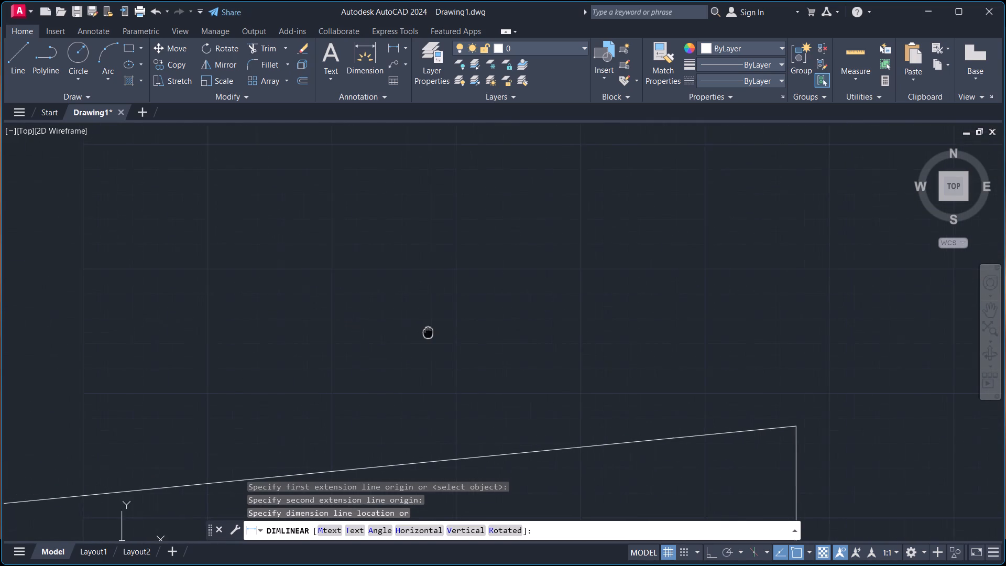
{"action": "middle_click_drag", "start_coordinate": [433, 331], "coordinate": [436, 331]}
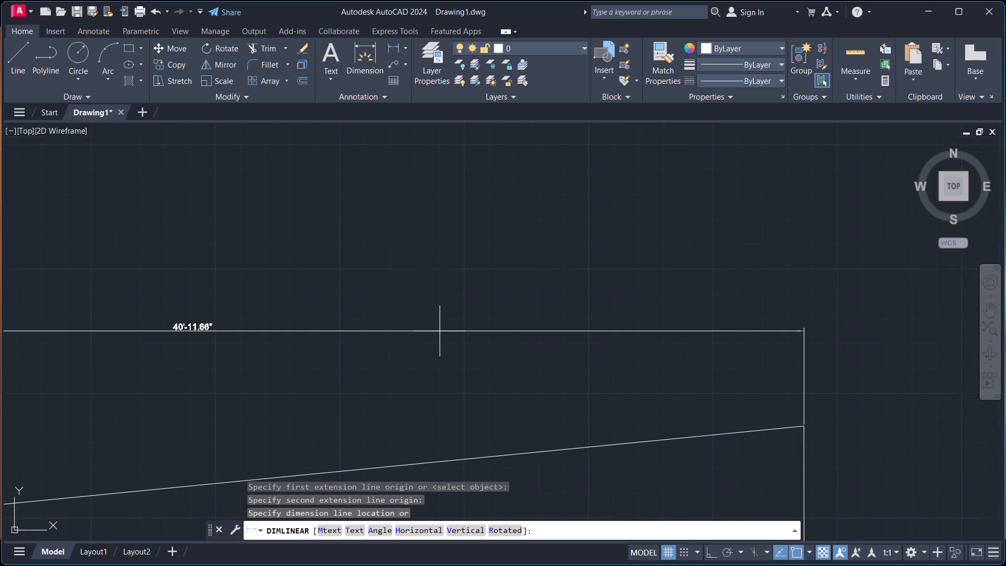
{"action": "scroll", "coordinate": [440, 331], "scroll_direction": "down", "scroll_amount": 3}
{"action": "key", "text": "Escape"}
Erase the four lines of the redrawn outline.
{"action": "scroll", "coordinate": [341, 291], "scroll_direction": "down", "scroll_amount": 3}
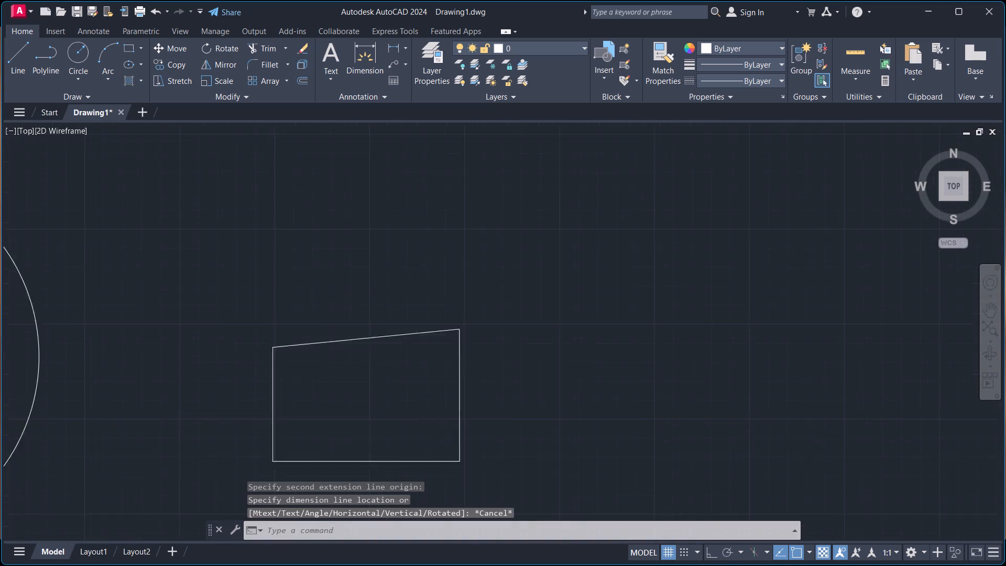
{"action": "left_click", "coordinate": [261, 278]}
{"action": "left_click", "coordinate": [445, 413]}
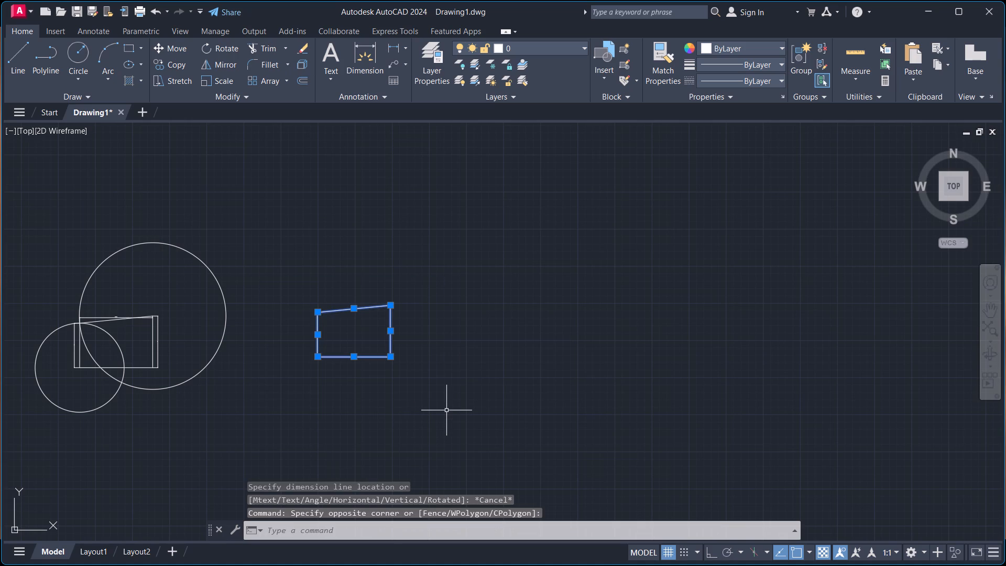
{"action": "key", "text": "e"}
{"action": "key", "text": "Return"}
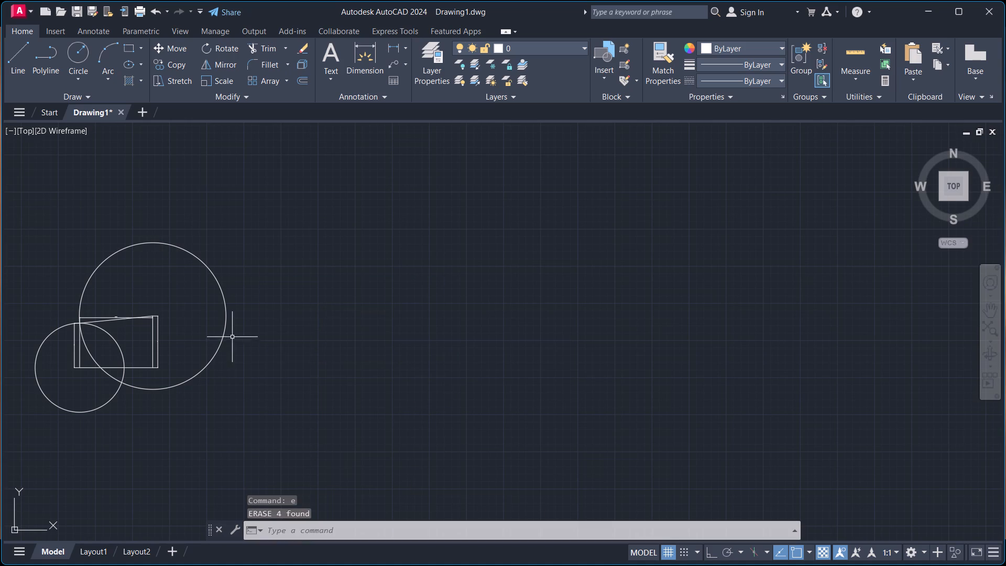
Erase the remaining first outline together with its construction circles, clearing the drawing area.
{"action": "scroll", "coordinate": [232, 336], "scroll_direction": "down", "scroll_amount": 2}
{"action": "left_click", "coordinate": [123, 273]}
{"action": "left_click", "coordinate": [290, 406]}
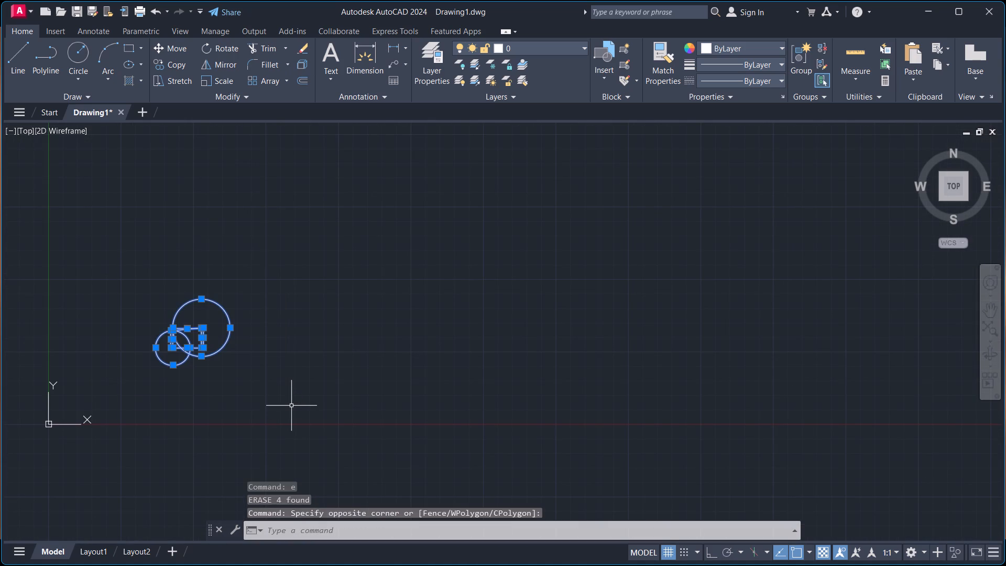
{"action": "key", "text": "e"}
{"action": "key", "text": "Return"}
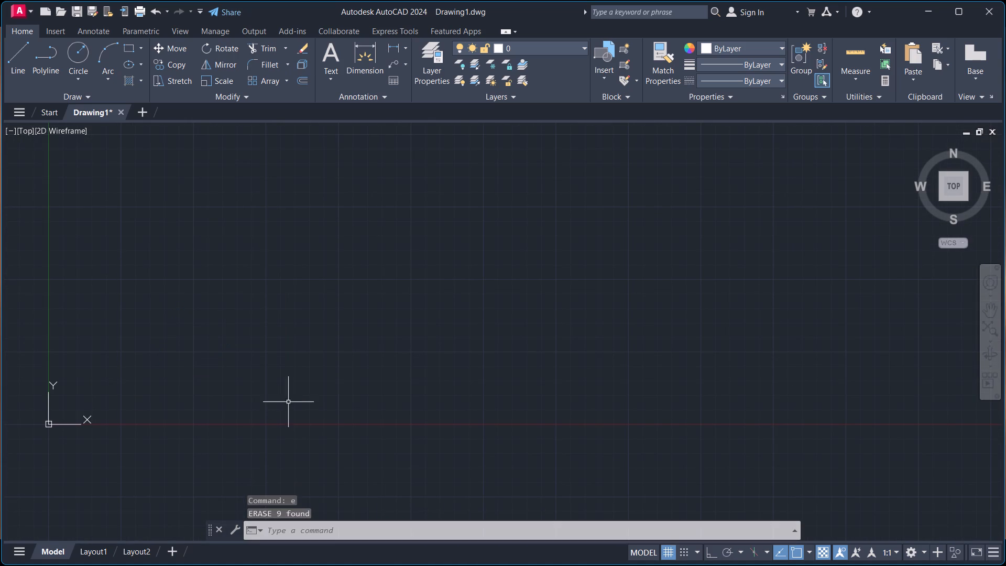
Set the drawing's architectural length precision to 0'-0".
{"action": "type", "text": "un"}
{"action": "key", "text": "Return"}
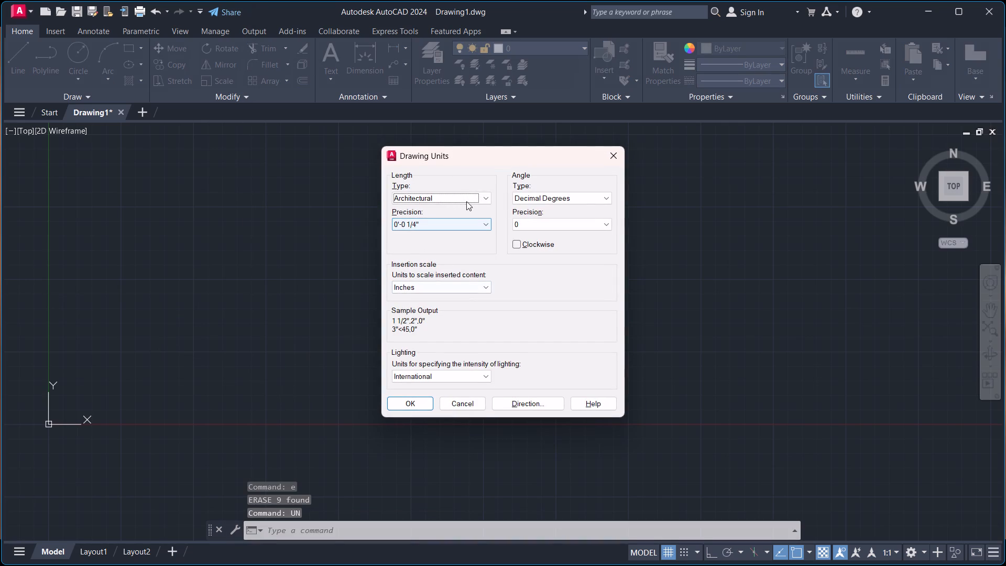
{"action": "left_click", "coordinate": [487, 223]}
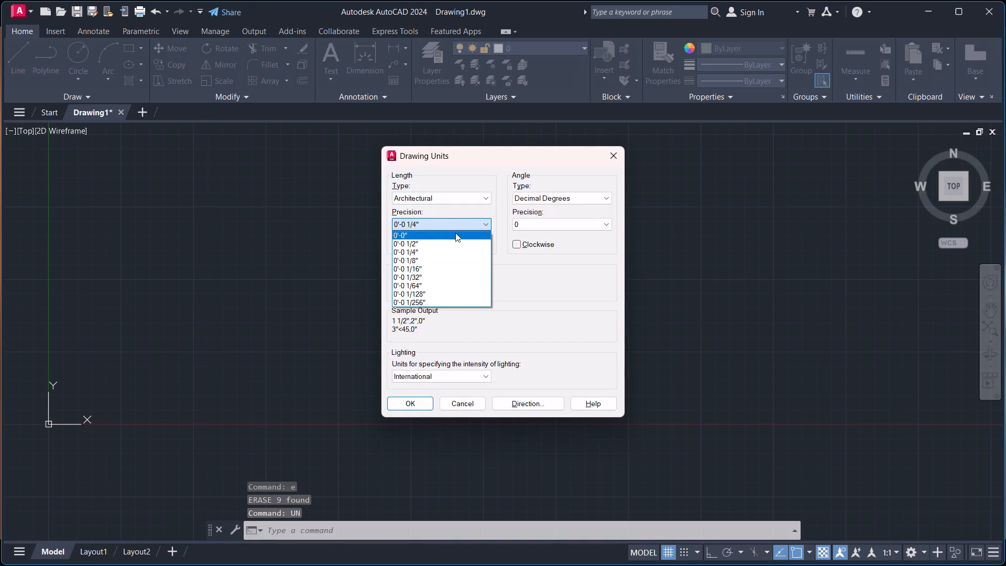
{"action": "left_click", "coordinate": [422, 233]}
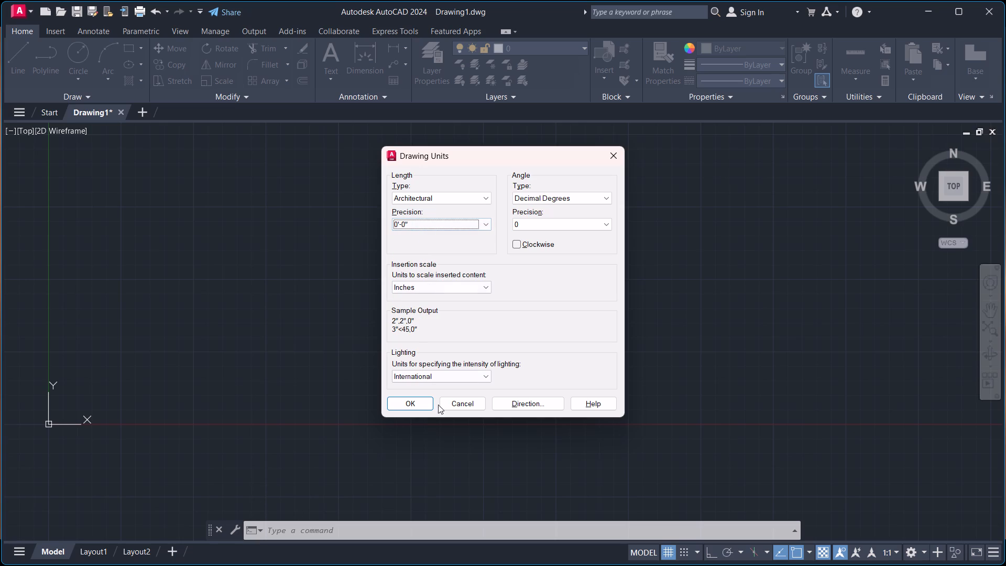
{"action": "left_click", "coordinate": [416, 401]}
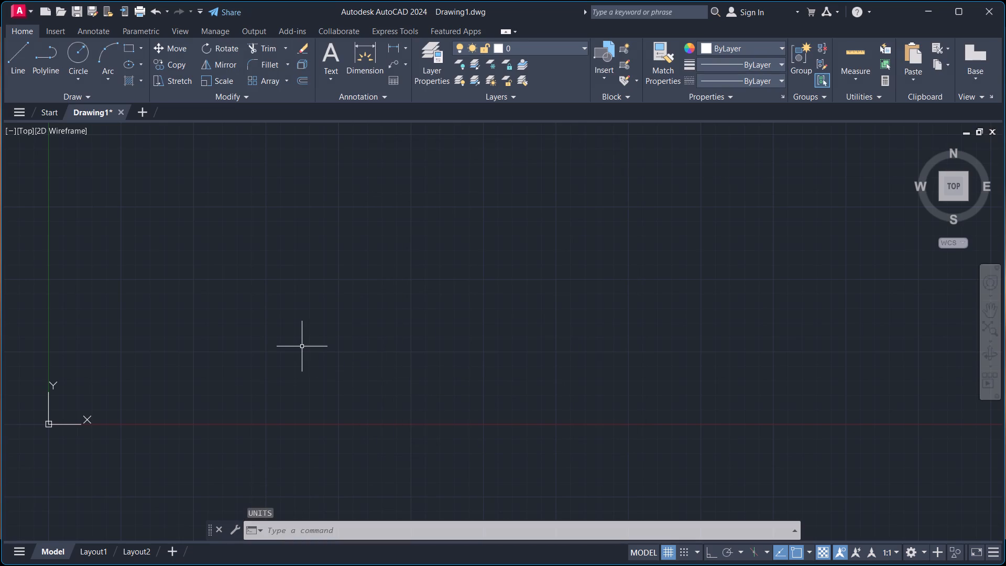
With Ortho on, draw a horizontal base line 41' long in the empty drawing area.
{"action": "key", "text": "l"}
{"action": "key", "text": "Return"}
{"action": "left_click", "coordinate": [243, 349]}
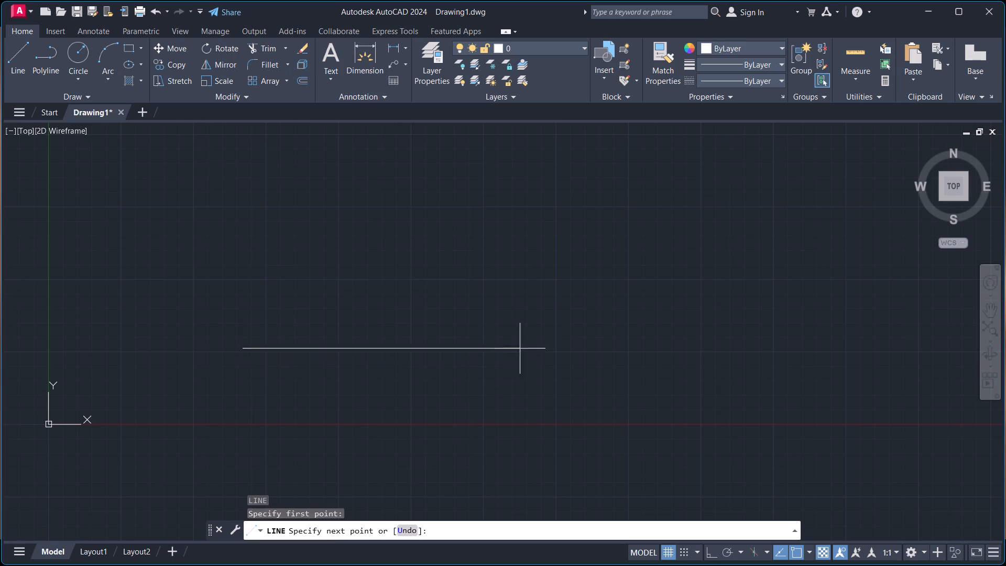
{"action": "key", "text": "F8"}
{"action": "type", "text": "41"}
{"action": "key", "text": "apostrophe"}
{"action": "key", "text": "Return"}
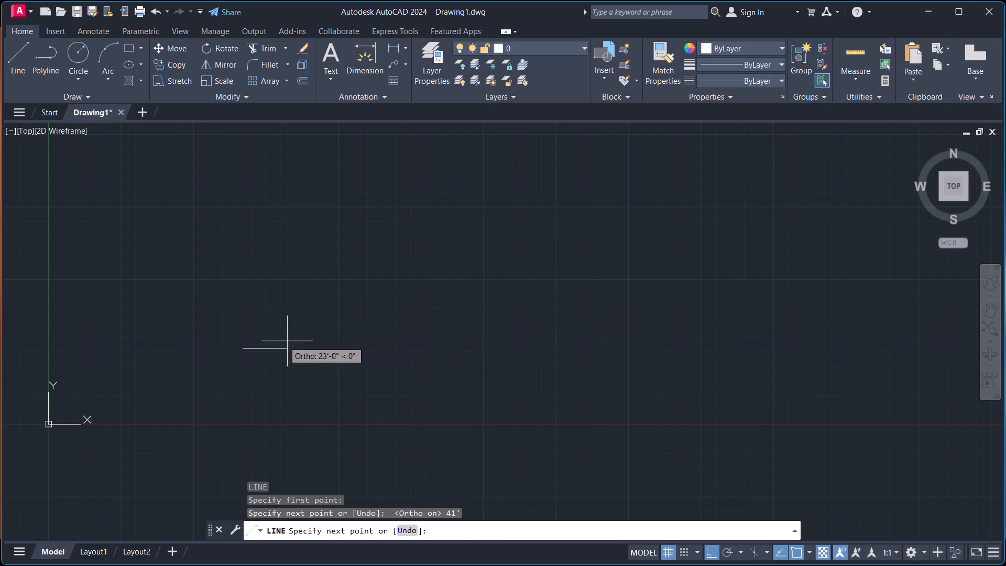
{"action": "key", "text": "Escape"}
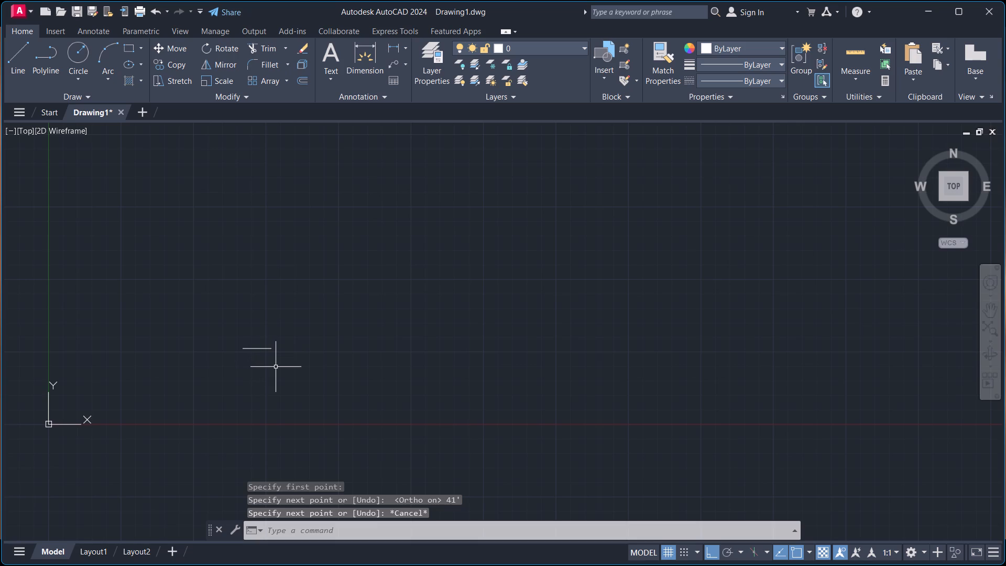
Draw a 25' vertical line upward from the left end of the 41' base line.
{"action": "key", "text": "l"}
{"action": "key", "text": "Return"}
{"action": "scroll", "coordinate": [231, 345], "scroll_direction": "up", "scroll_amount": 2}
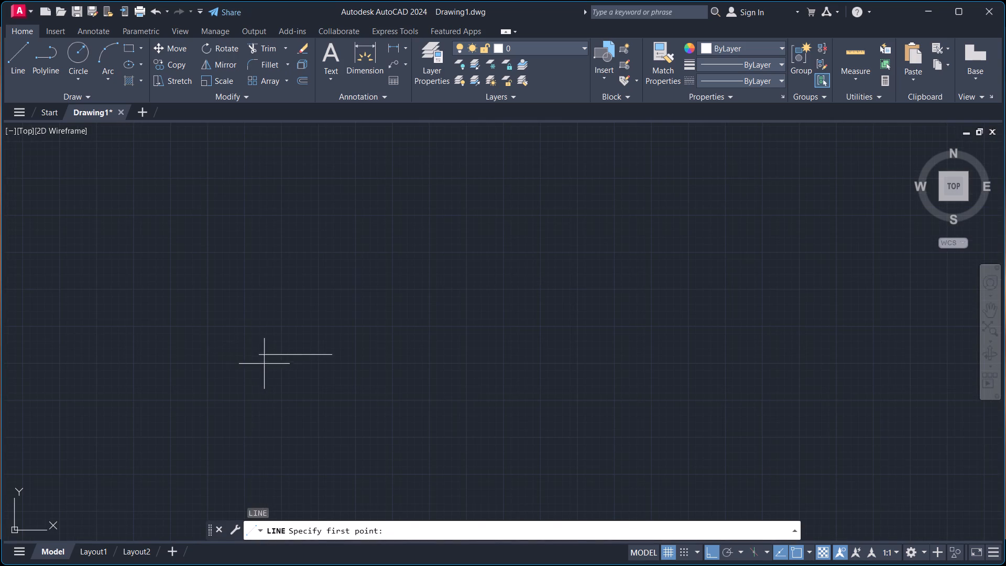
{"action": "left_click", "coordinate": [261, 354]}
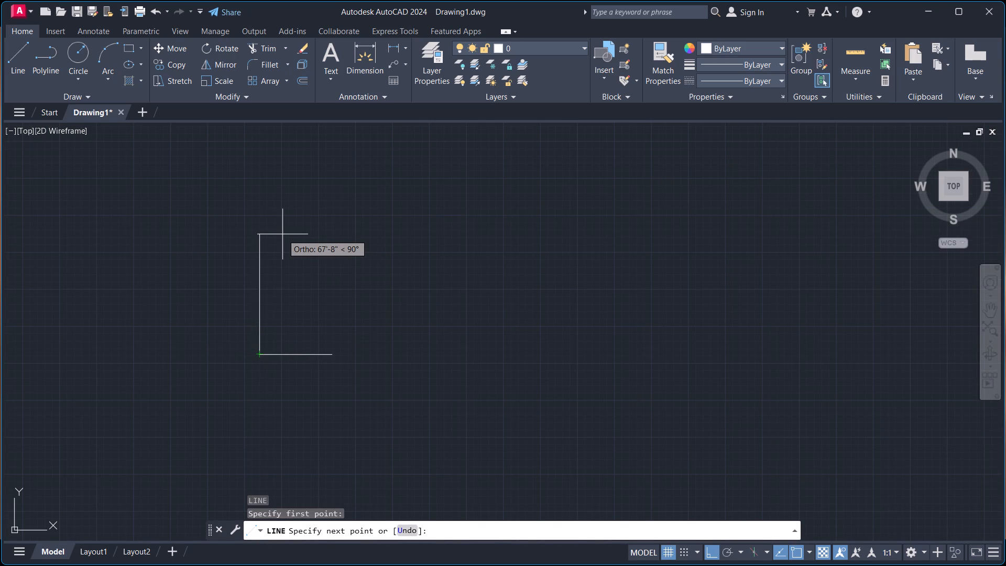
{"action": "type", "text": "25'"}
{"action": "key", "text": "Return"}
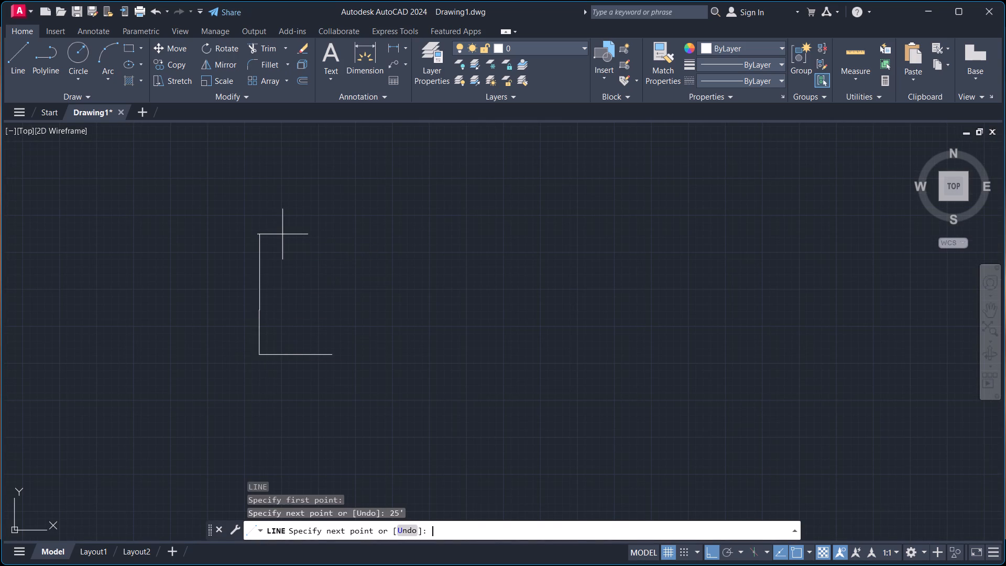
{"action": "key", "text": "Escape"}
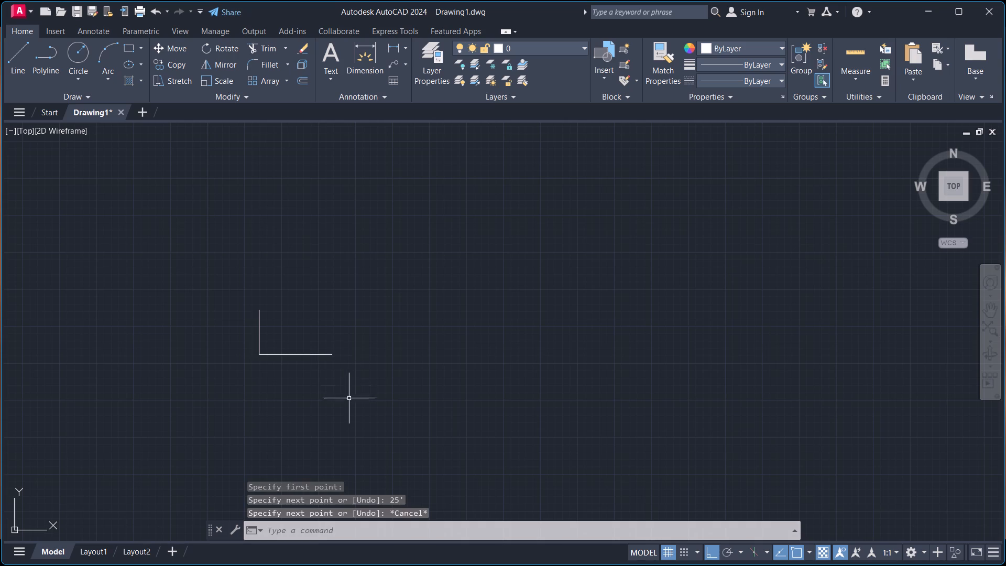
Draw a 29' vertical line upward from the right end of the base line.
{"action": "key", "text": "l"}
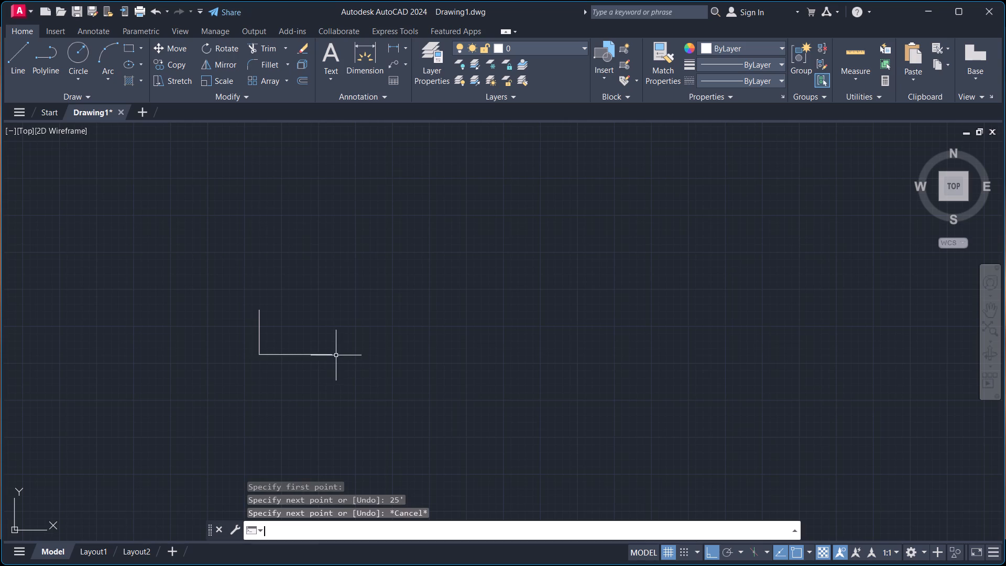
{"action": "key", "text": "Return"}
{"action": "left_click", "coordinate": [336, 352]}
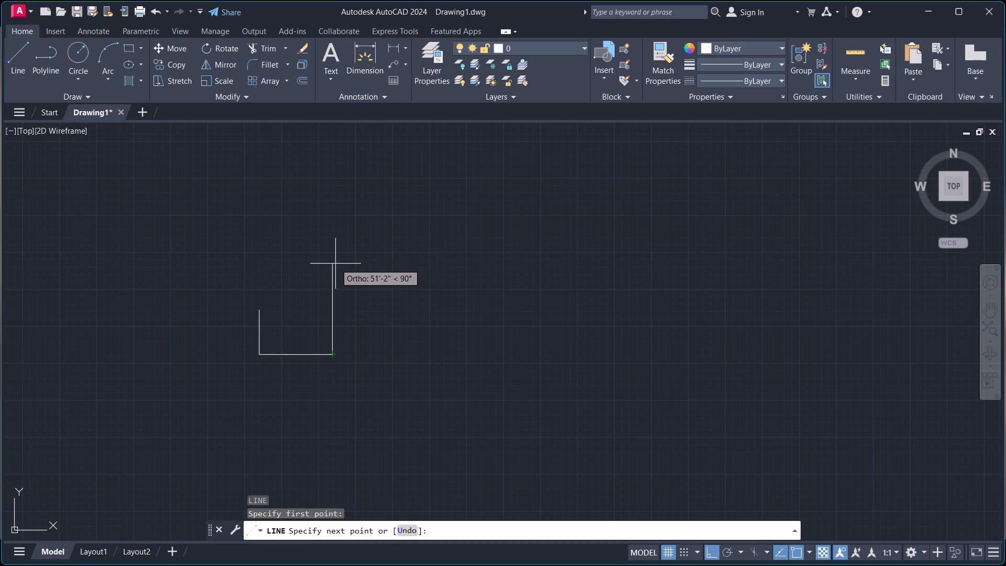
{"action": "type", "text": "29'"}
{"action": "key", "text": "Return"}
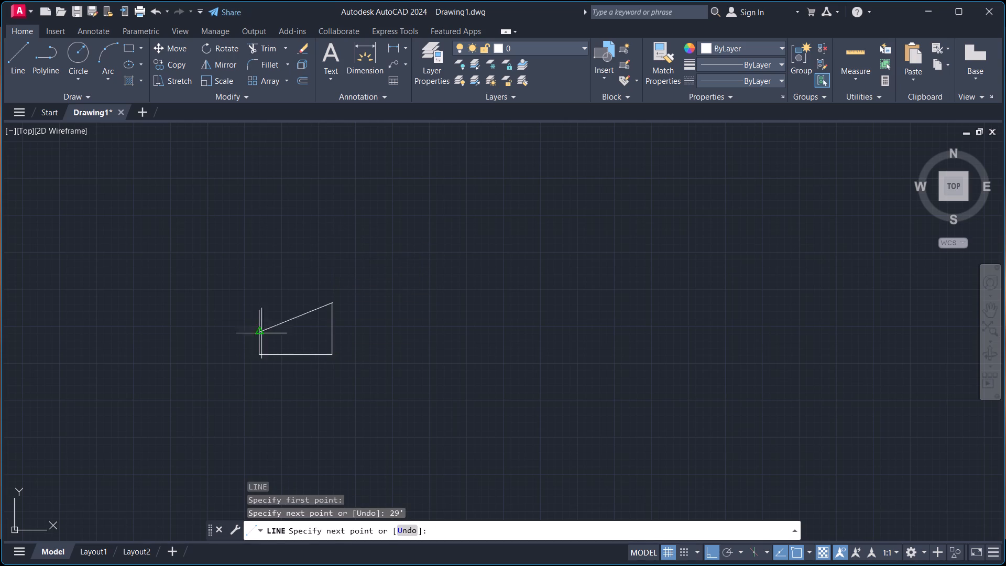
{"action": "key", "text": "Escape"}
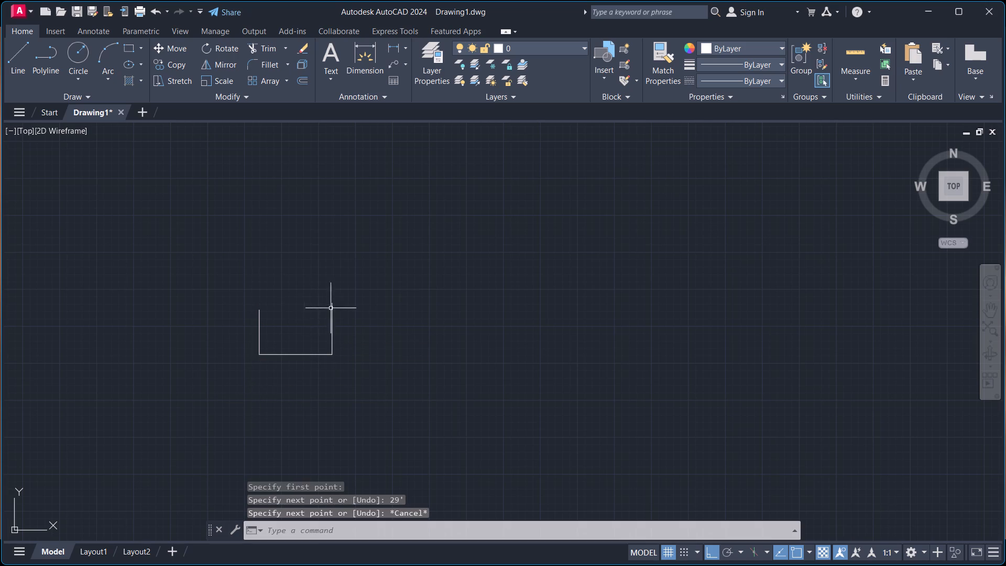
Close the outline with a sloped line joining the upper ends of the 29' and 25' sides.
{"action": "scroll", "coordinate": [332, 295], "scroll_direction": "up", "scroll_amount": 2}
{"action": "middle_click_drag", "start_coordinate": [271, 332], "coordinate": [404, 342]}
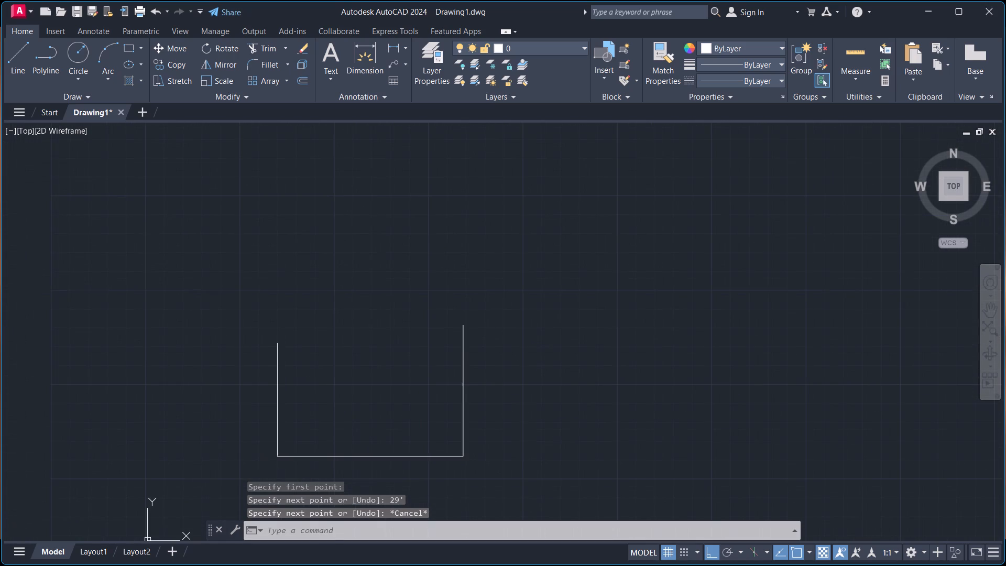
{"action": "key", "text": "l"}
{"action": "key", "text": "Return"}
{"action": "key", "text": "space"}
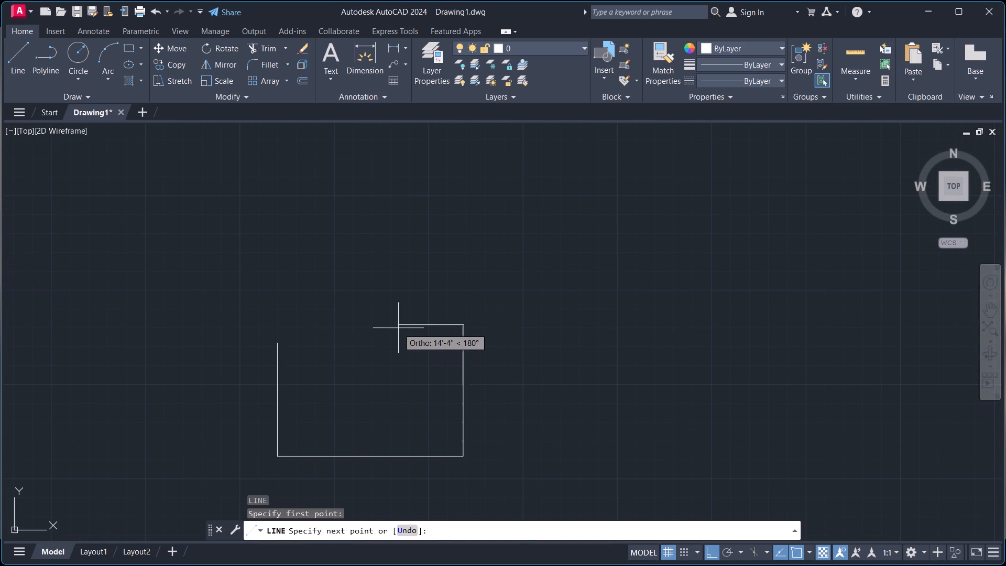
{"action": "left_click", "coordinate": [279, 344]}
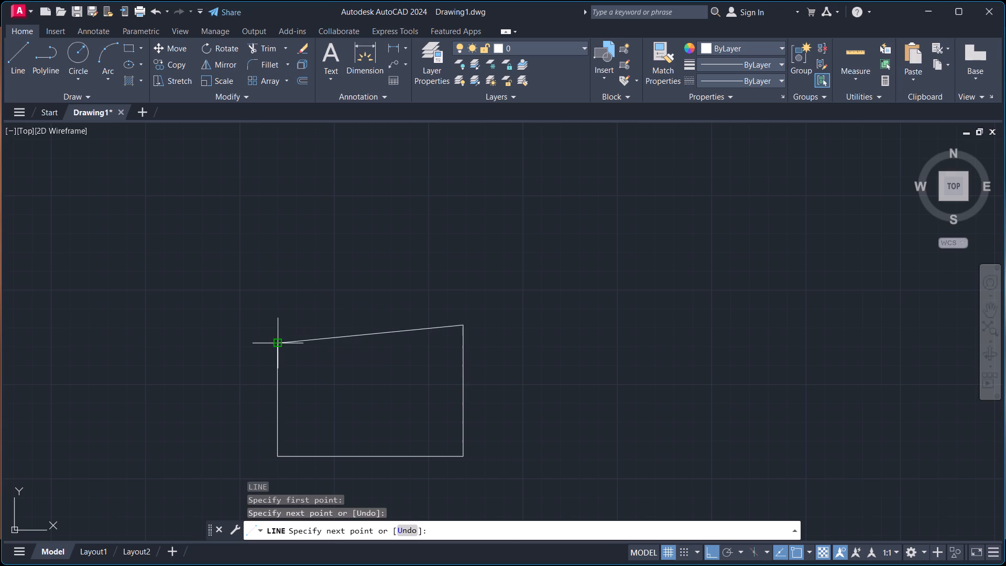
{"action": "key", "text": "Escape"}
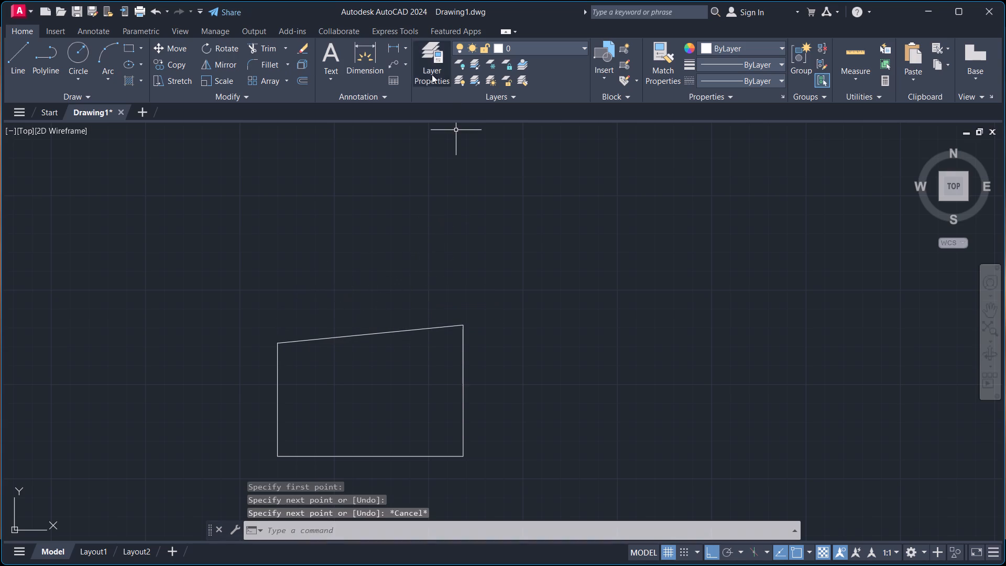
Check the sloped top side's horizontal span with a linear dimension between its two end corners, without placing the dimension.
{"action": "left_click", "coordinate": [393, 48]}
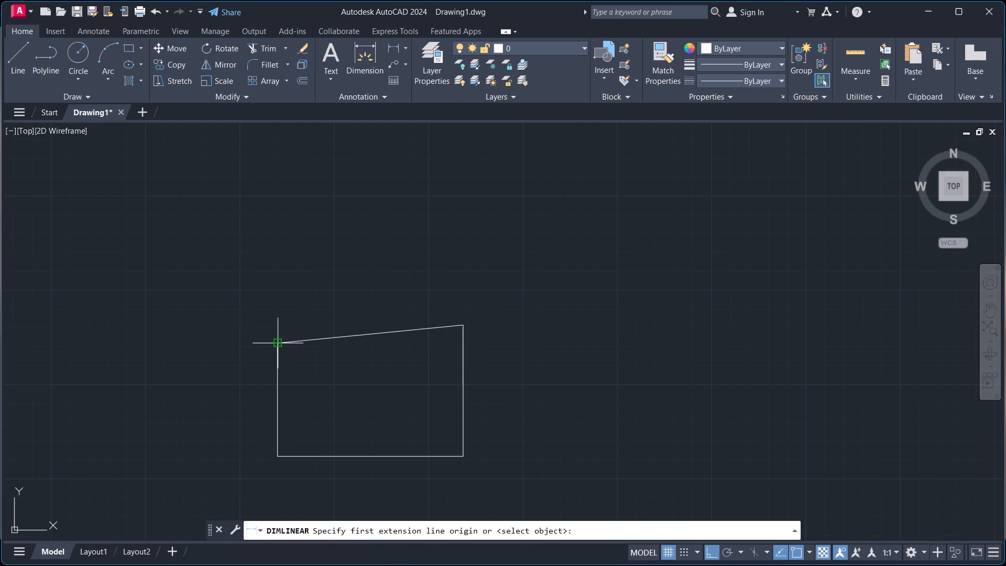
{"action": "left_click", "coordinate": [276, 341]}
{"action": "left_click", "coordinate": [458, 324]}
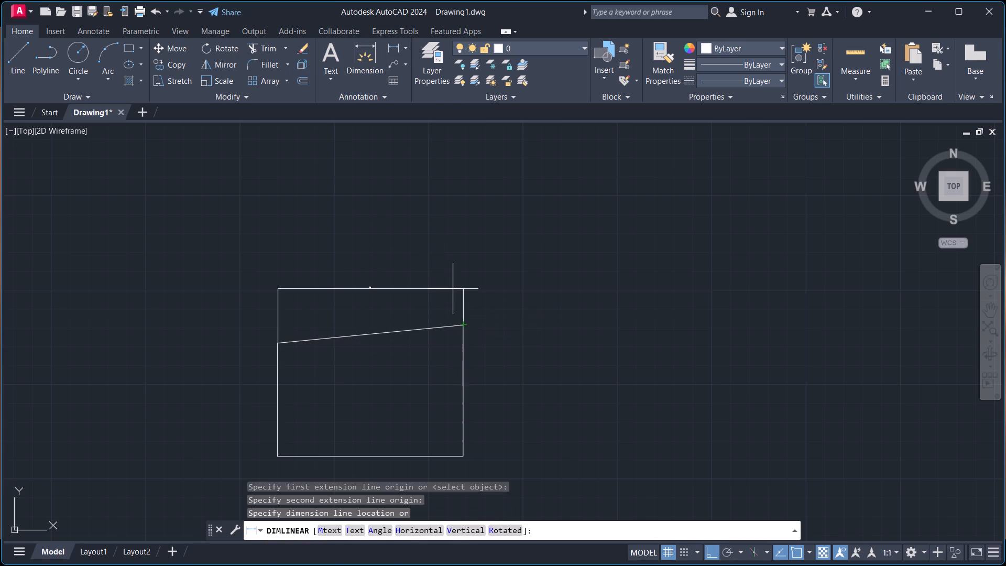
{"action": "scroll", "coordinate": [453, 289], "scroll_direction": "up", "scroll_amount": 3}
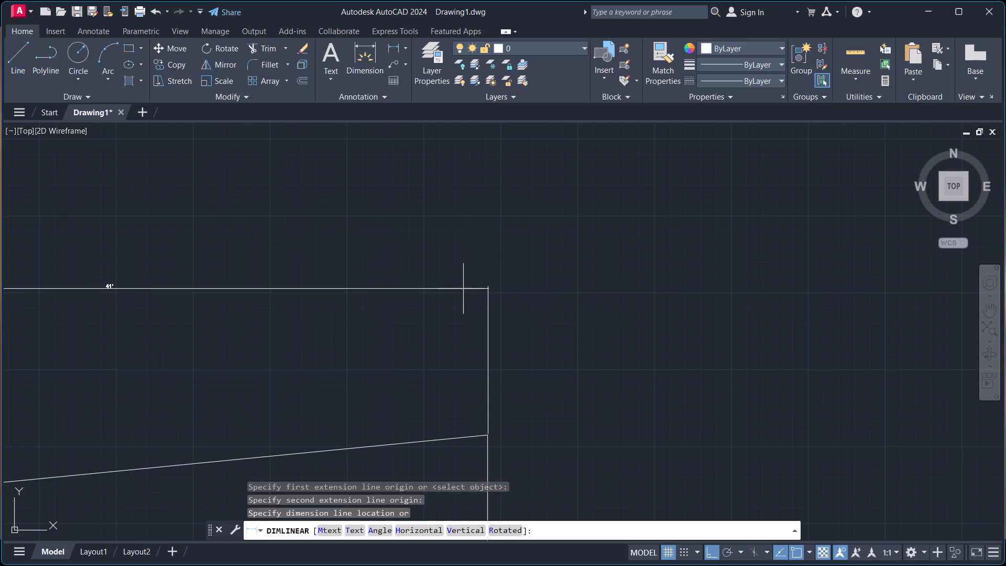
{"action": "scroll", "coordinate": [463, 289], "scroll_direction": "down", "scroll_amount": 3}
{"action": "middle_click_drag", "start_coordinate": [461, 290], "coordinate": [519, 304]}
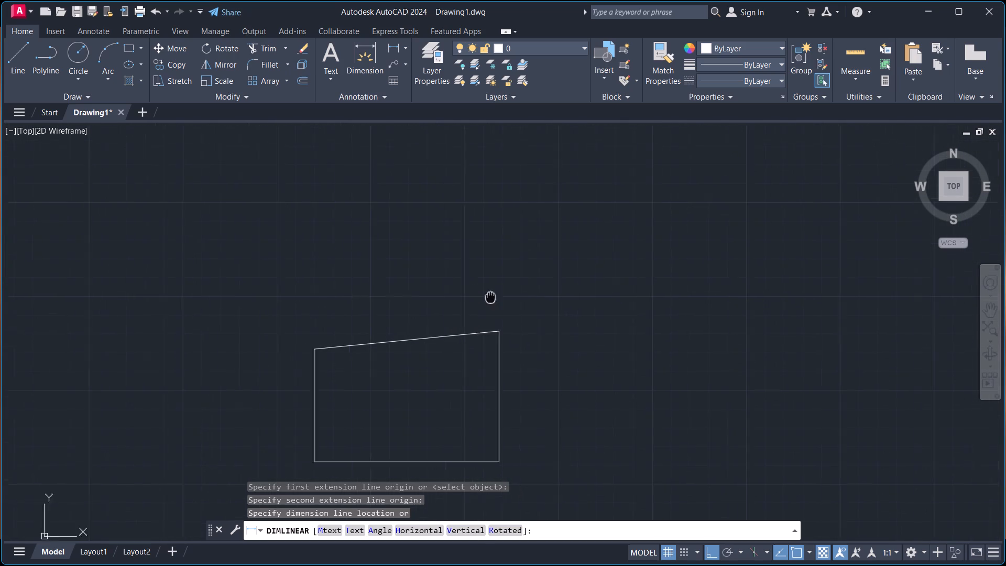
{"action": "middle_click_drag", "start_coordinate": [519, 304], "coordinate": [529, 307]}
{"action": "scroll", "coordinate": [498, 319], "scroll_direction": "up", "scroll_amount": 3}
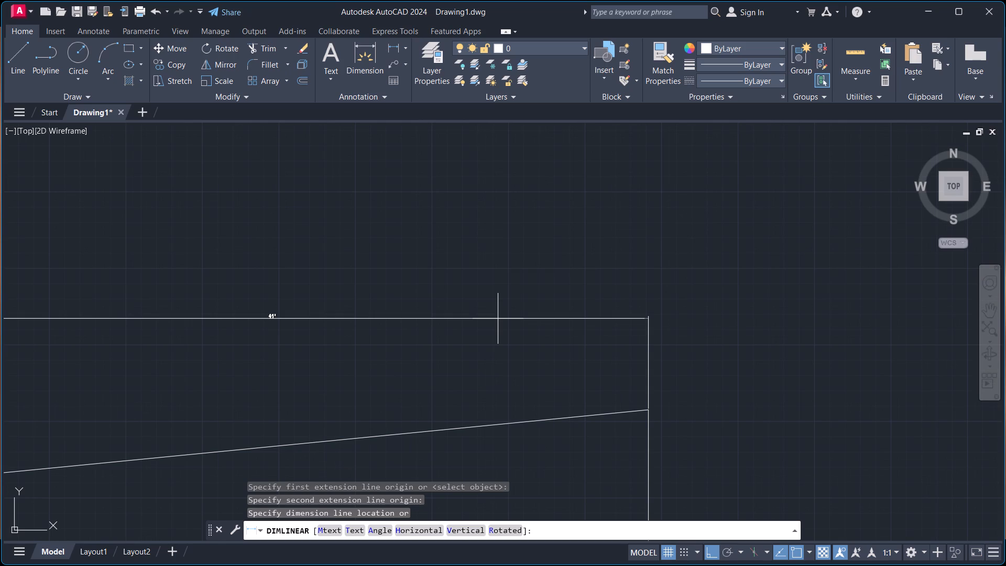
{"action": "key", "text": "Escape"}
{"action": "scroll", "coordinate": [513, 320], "scroll_direction": "down", "scroll_amount": 3}
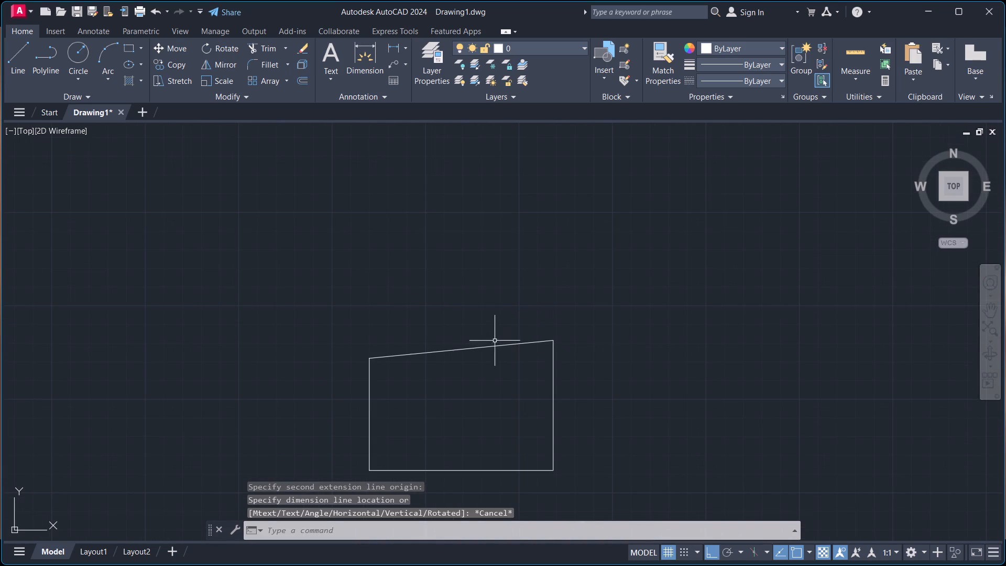
{"action": "scroll", "coordinate": [469, 383], "scroll_direction": "down", "scroll_amount": 2}
{"action": "scroll", "coordinate": [475, 394], "scroll_direction": "up", "scroll_amount": 2}
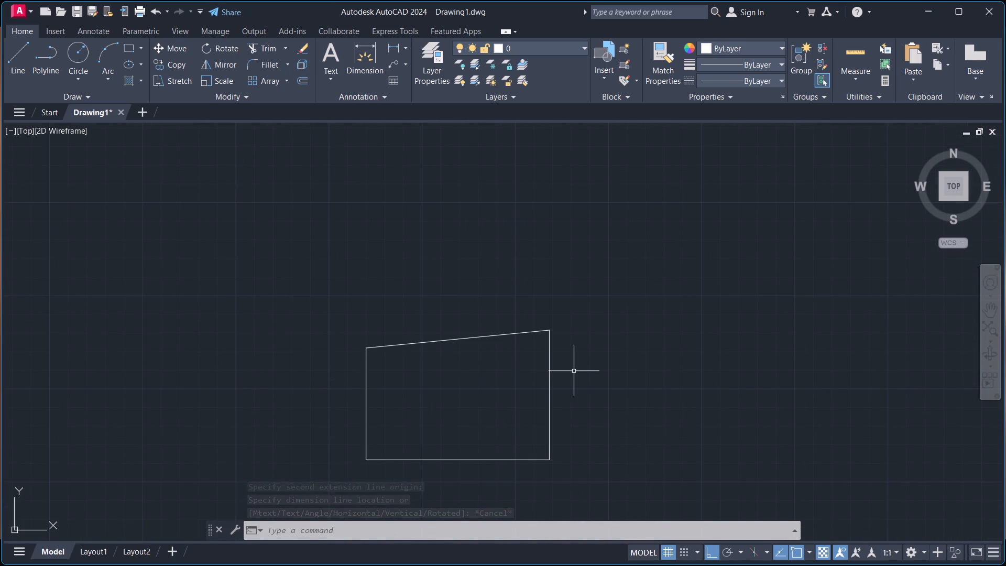
{"action": "key", "text": "Escape"}
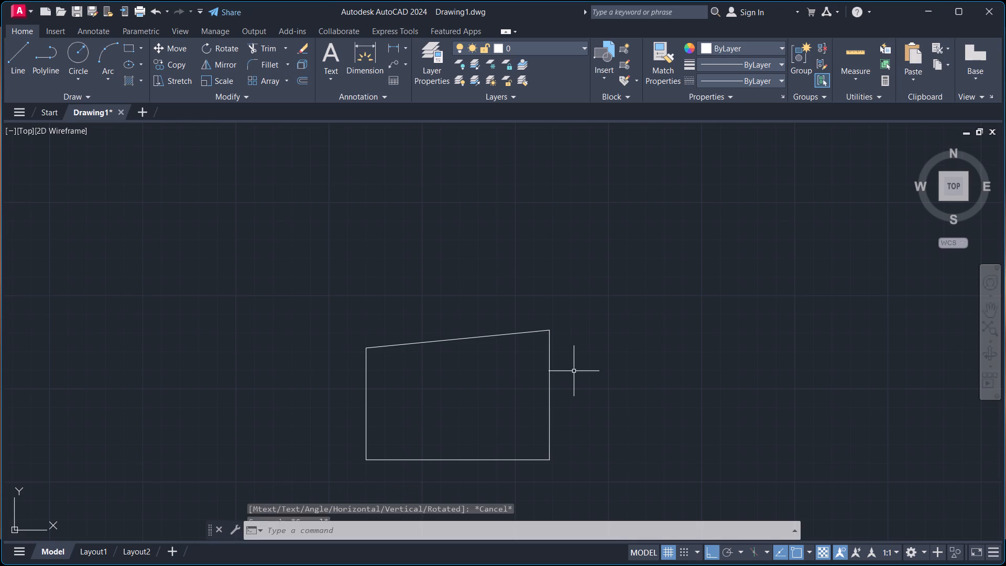
Erase all four lines of the outline.
{"action": "scroll", "coordinate": [546, 350], "scroll_direction": "down", "scroll_amount": 3}
{"action": "left_click", "coordinate": [490, 331]}
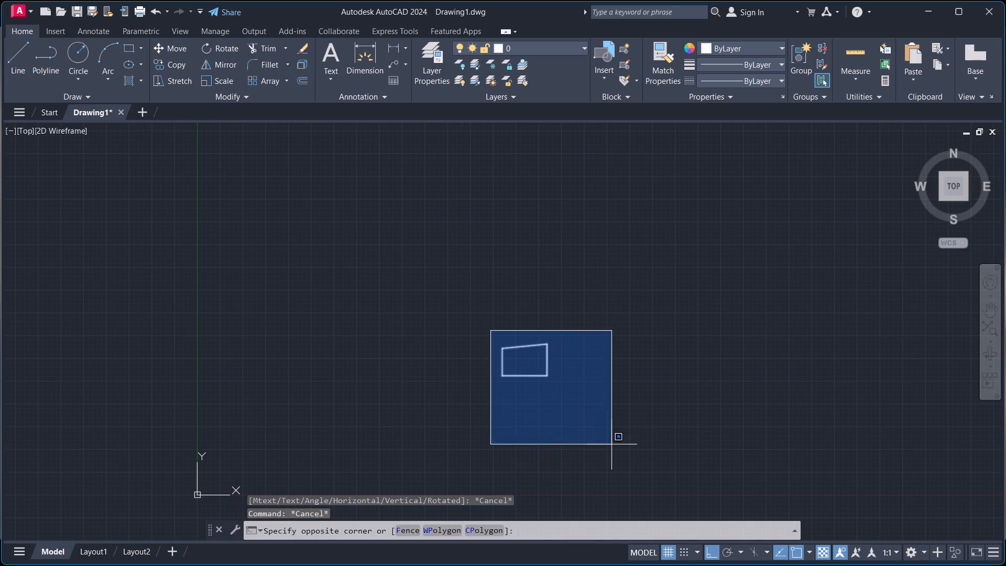
{"action": "left_click", "coordinate": [611, 444]}
{"action": "key", "text": "e"}
{"action": "key", "text": "Return"}
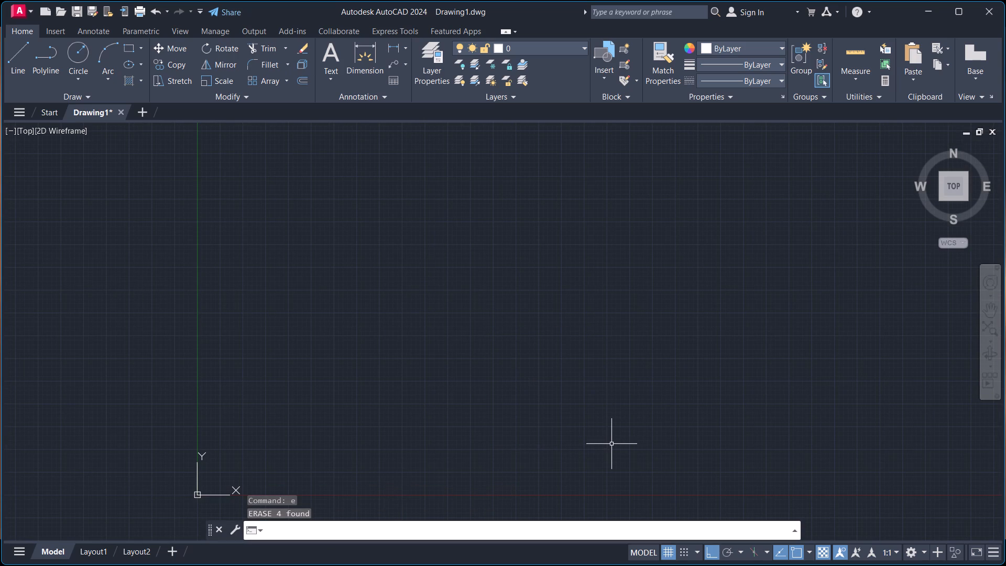
Draw three connected outline sides in empty space with Ortho on: 25' down, 41' to the right, and 29' up.
{"action": "key", "text": "l"}
{"action": "key", "text": "Return"}
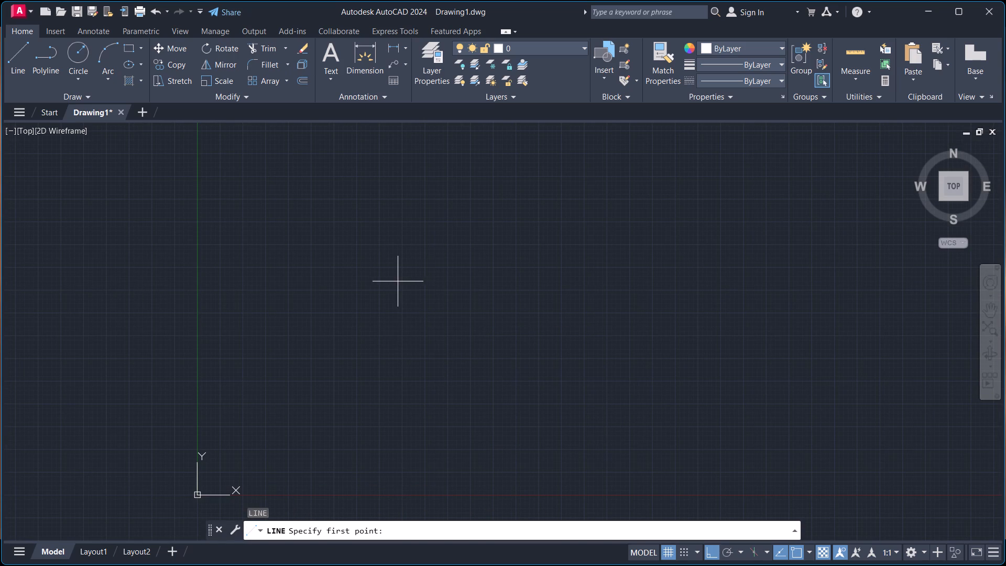
{"action": "left_click", "coordinate": [398, 280]}
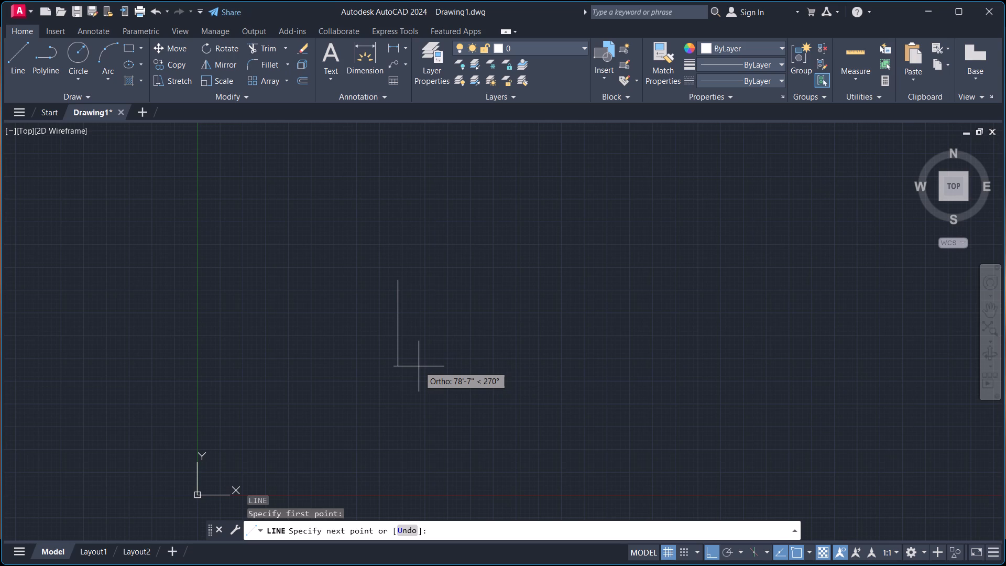
{"action": "type", "text": "25"}
{"action": "key", "text": "apostrophe"}
{"action": "key", "text": "Return"}
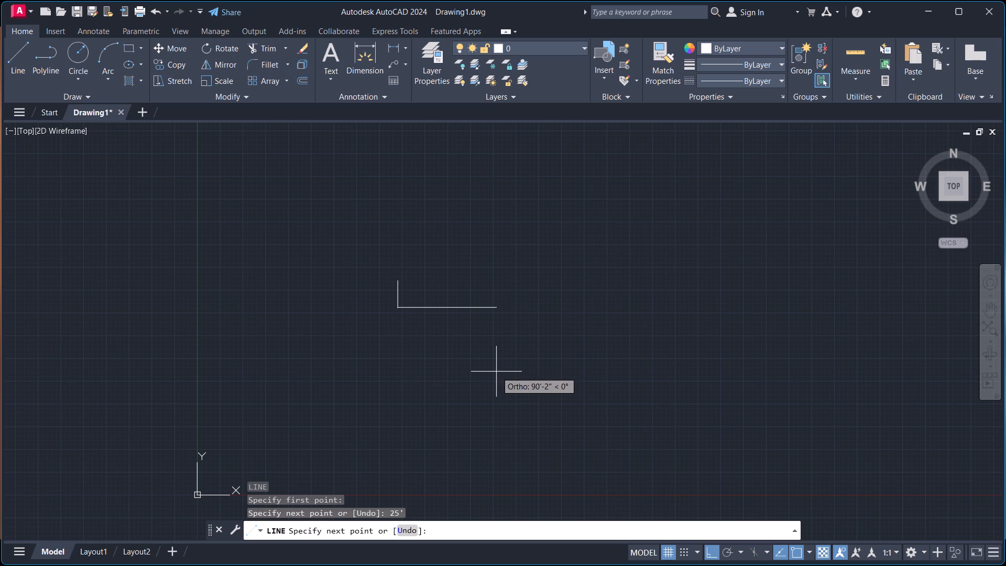
{"action": "type", "text": "41'"}
{"action": "key", "text": "Return"}
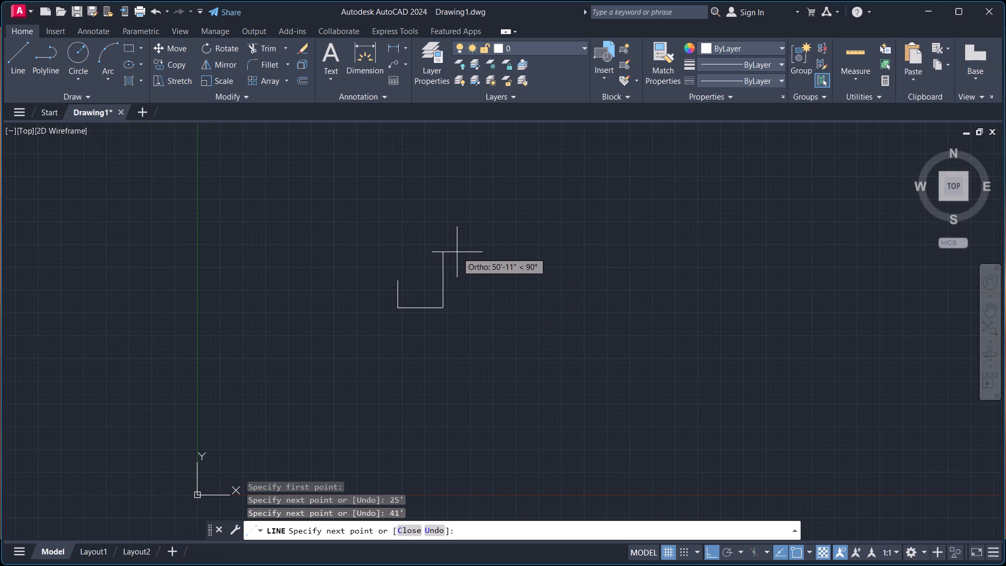
{"action": "type", "text": "29'"}
{"action": "key", "text": "Return"}
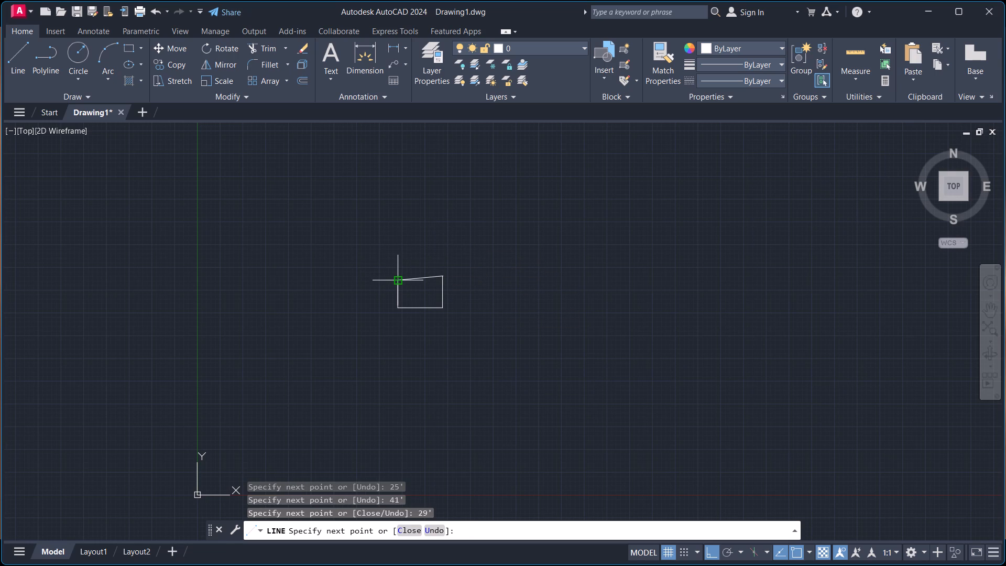
With Ortho off, add a fourth side 41'2" long from the top of the 29' side toward the outline's starting corner.
{"action": "scroll", "coordinate": [399, 279], "scroll_direction": "up", "scroll_amount": 4}
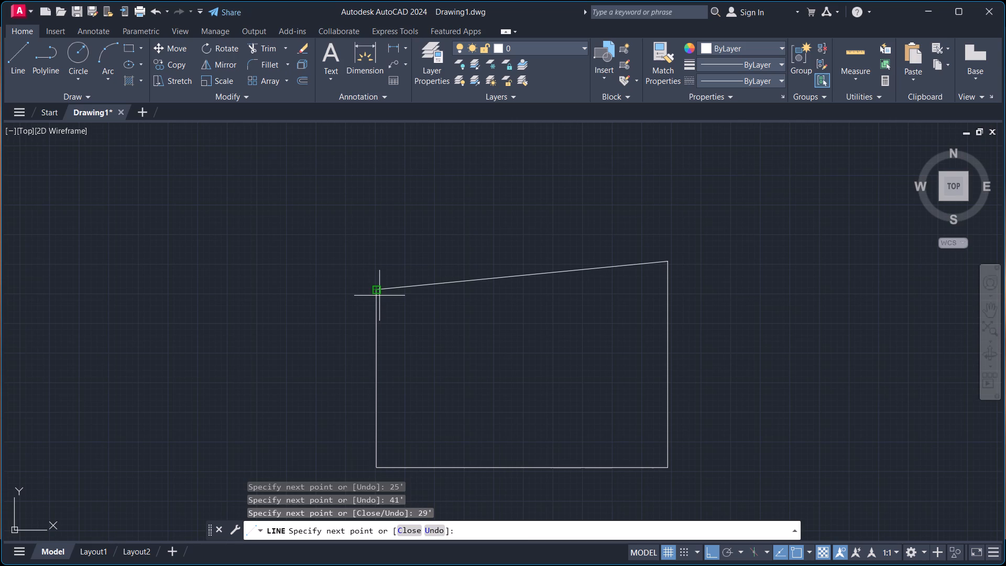
{"action": "key", "text": "F8"}
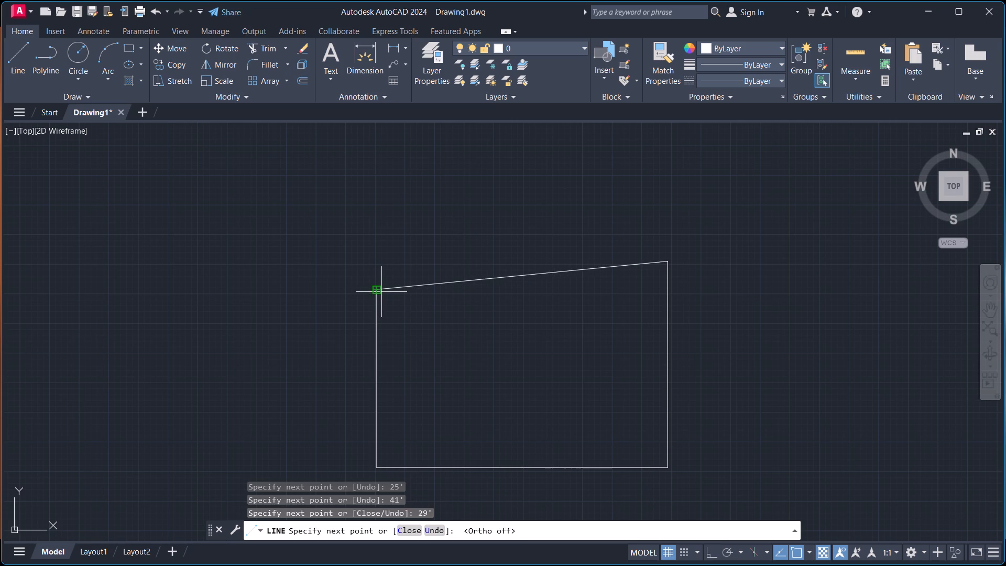
{"action": "type", "text": "41"}
{"action": "type", "text": "'2\""}
{"action": "key", "text": "Return"}
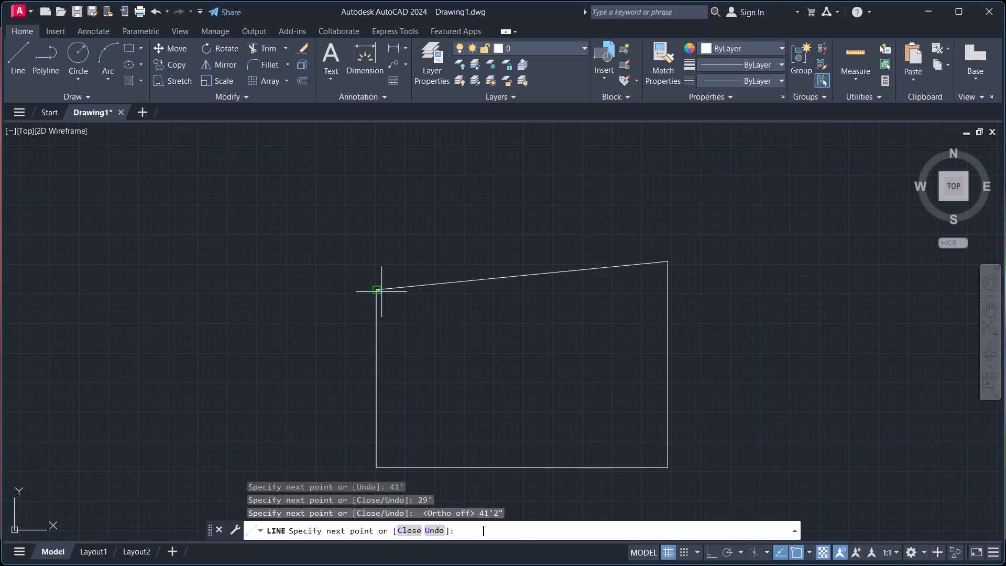
{"action": "key", "text": "Escape"}
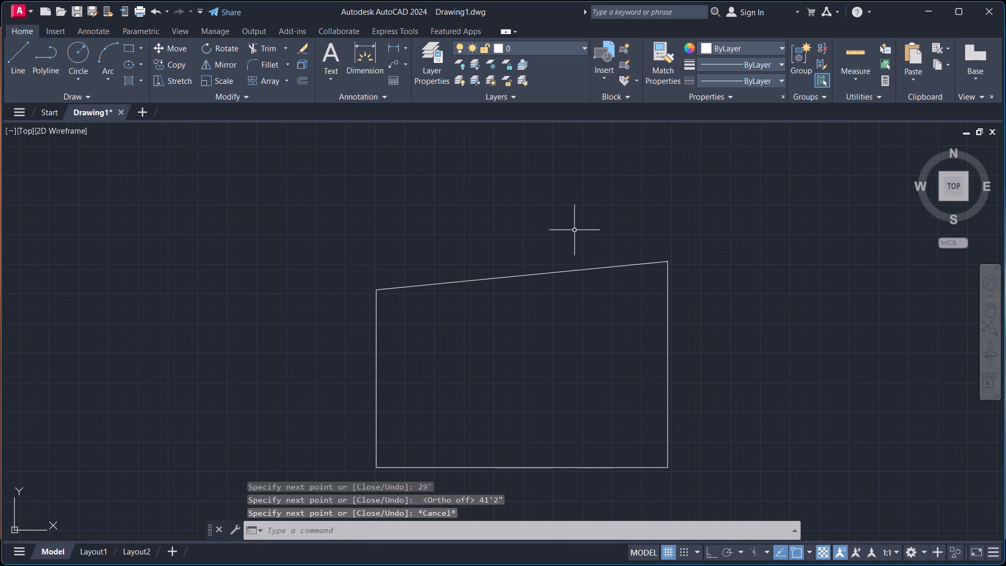
Check the sloped top side's horizontal span with a linear dimension between its two end corners, without placing the dimension.
{"action": "left_click", "coordinate": [391, 46]}
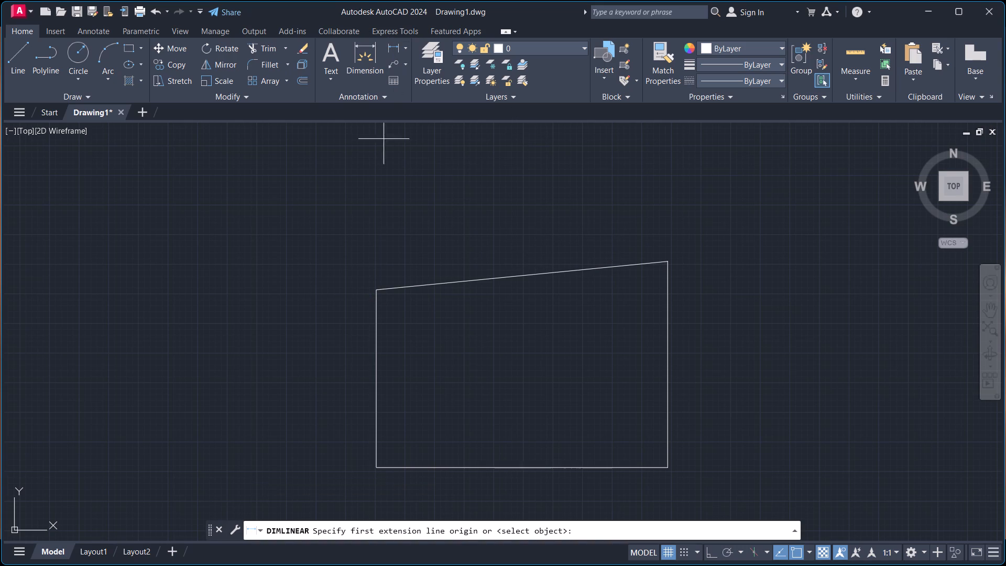
{"action": "left_click", "coordinate": [376, 292]}
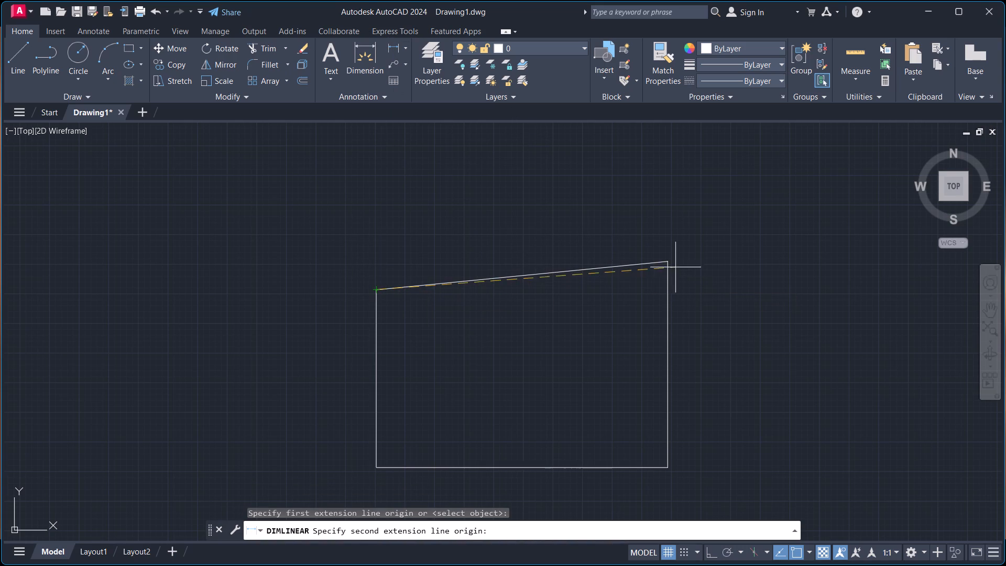
{"action": "left_click", "coordinate": [665, 259]}
{"action": "scroll", "coordinate": [641, 244], "scroll_direction": "up", "scroll_amount": 3}
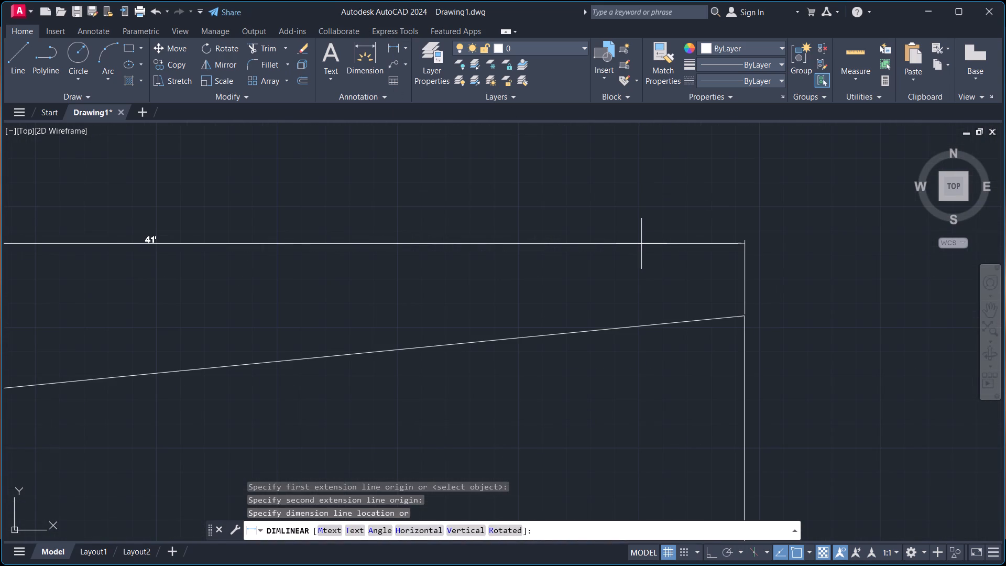
{"action": "scroll", "coordinate": [641, 244], "scroll_direction": "down", "scroll_amount": 2}
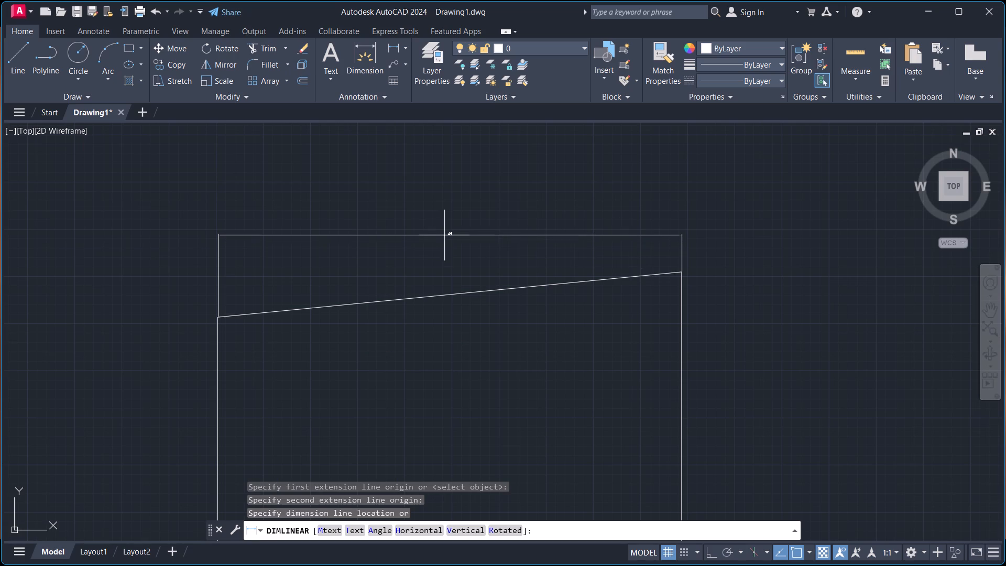
{"action": "scroll", "coordinate": [441, 235], "scroll_direction": "up", "scroll_amount": 4}
{"action": "scroll", "coordinate": [469, 222], "scroll_direction": "down", "scroll_amount": 3}
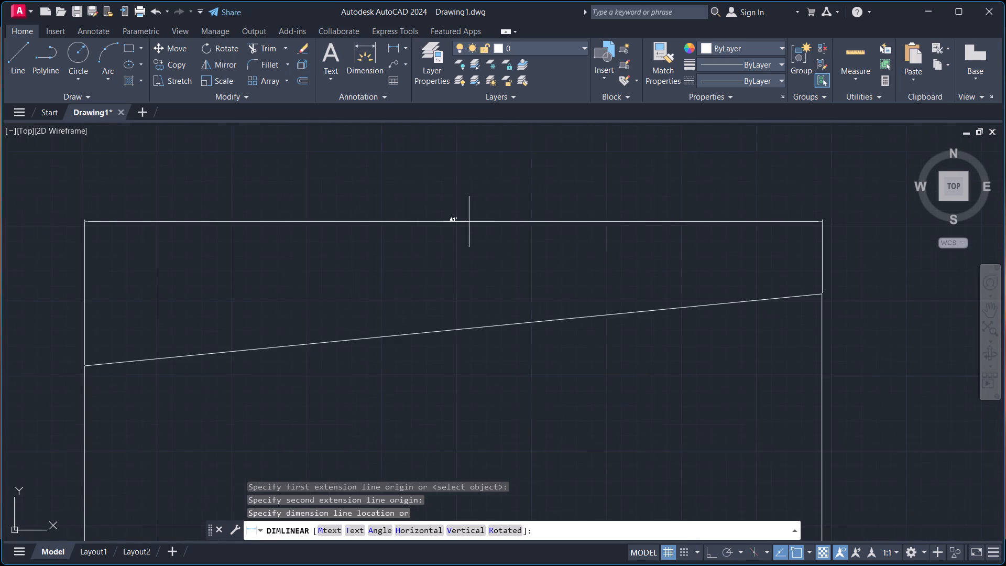
{"action": "scroll", "coordinate": [469, 222], "scroll_direction": "down", "scroll_amount": 2}
{"action": "key", "text": "Escape"}
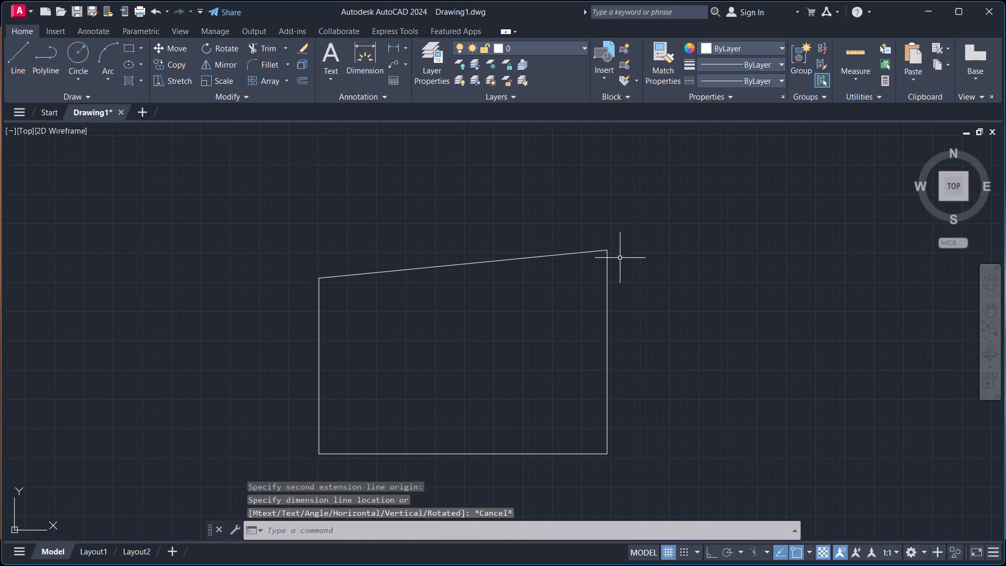
Check the outline's right vertical side with a linear dimension between its upper and lower corners, without placing the dimension.
{"action": "key", "text": "space"}
{"action": "left_click", "coordinate": [610, 247]}
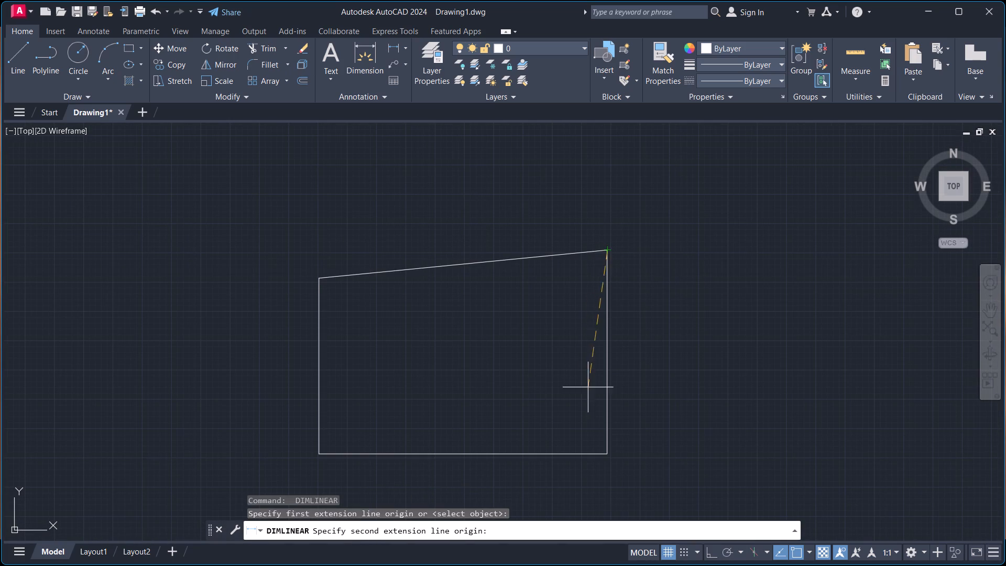
{"action": "left_click", "coordinate": [610, 457]}
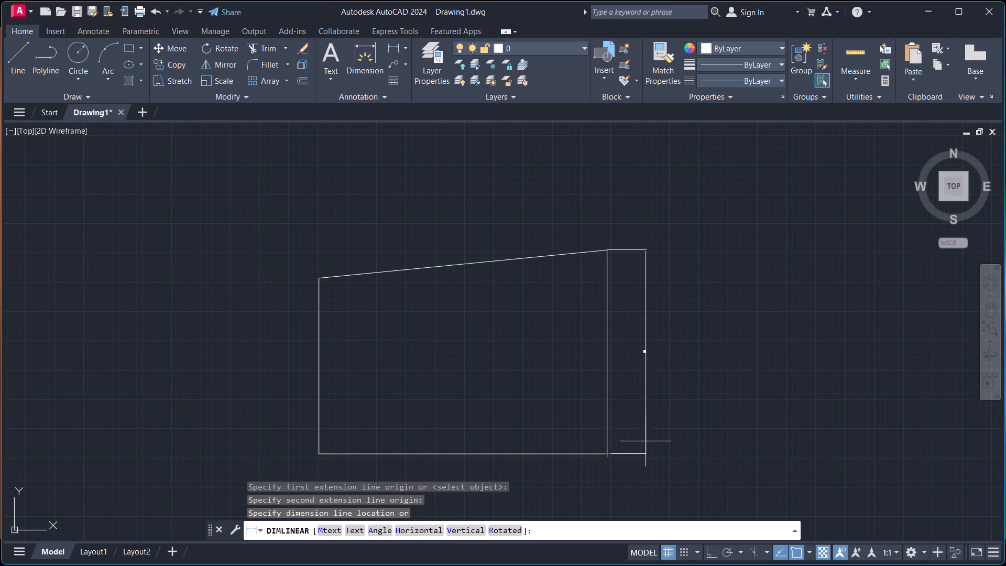
{"action": "scroll", "coordinate": [646, 440], "scroll_direction": "up", "scroll_amount": 3}
{"action": "scroll", "coordinate": [622, 442], "scroll_direction": "down", "scroll_amount": 2}
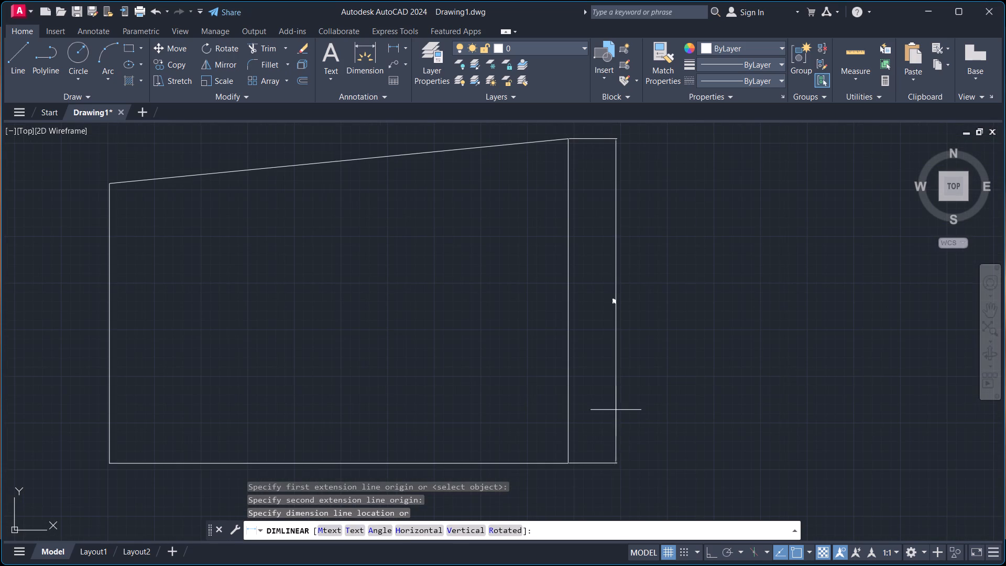
{"action": "scroll", "coordinate": [614, 334], "scroll_direction": "up", "scroll_amount": 2}
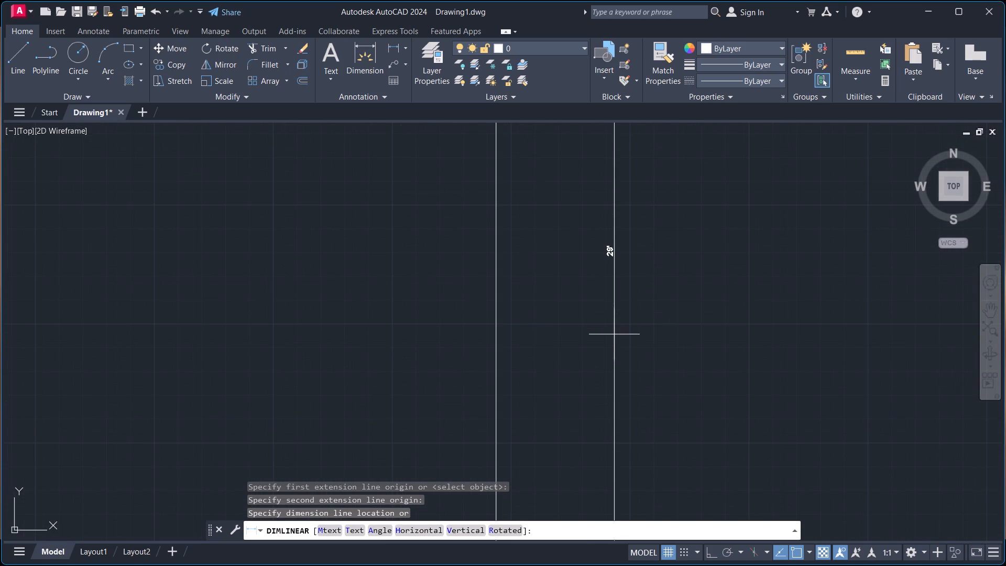
{"action": "scroll", "coordinate": [614, 334], "scroll_direction": "down", "scroll_amount": 3}
{"action": "key", "text": "Escape"}
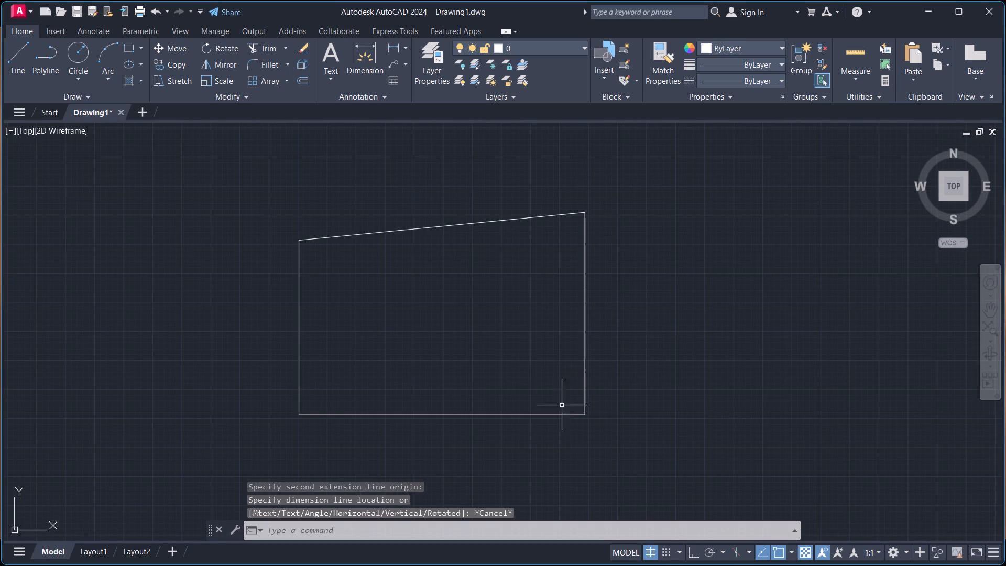
Check the outline's bottom side with a linear dimension between its two end corners, without placing the dimension.
{"action": "key", "text": "space"}
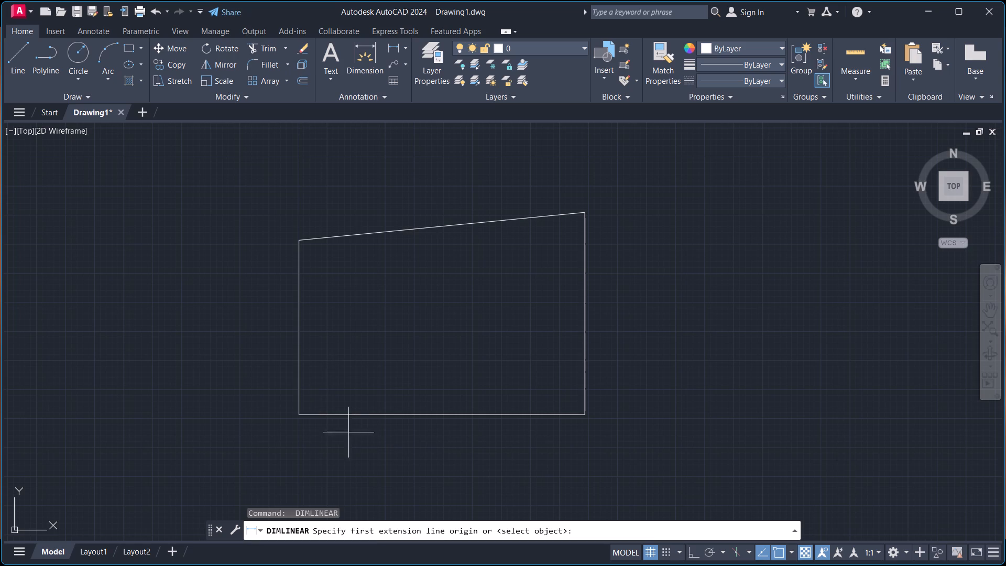
{"action": "left_click", "coordinate": [298, 413]}
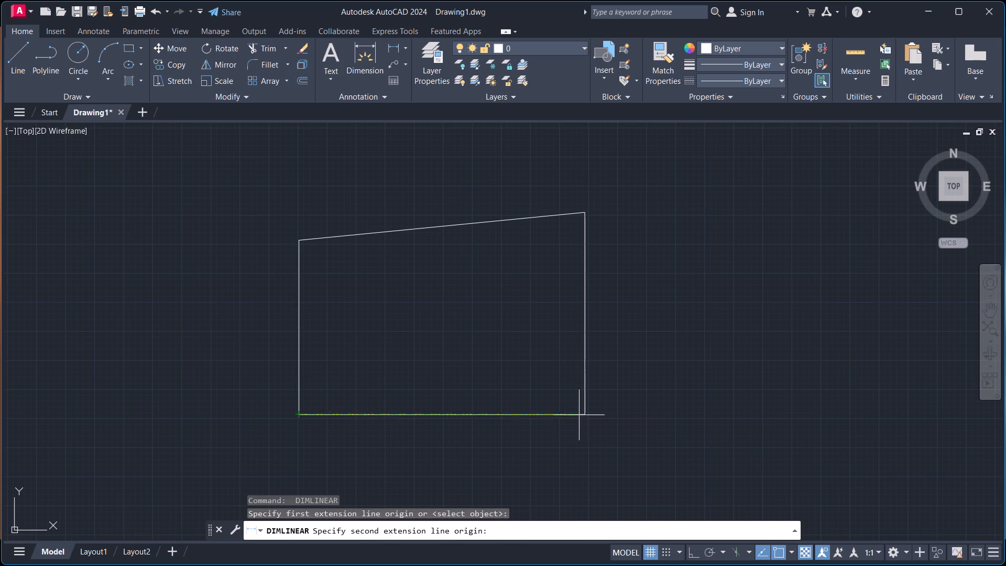
{"action": "left_click", "coordinate": [587, 415]}
{"action": "scroll", "coordinate": [539, 454], "scroll_direction": "up", "scroll_amount": 3}
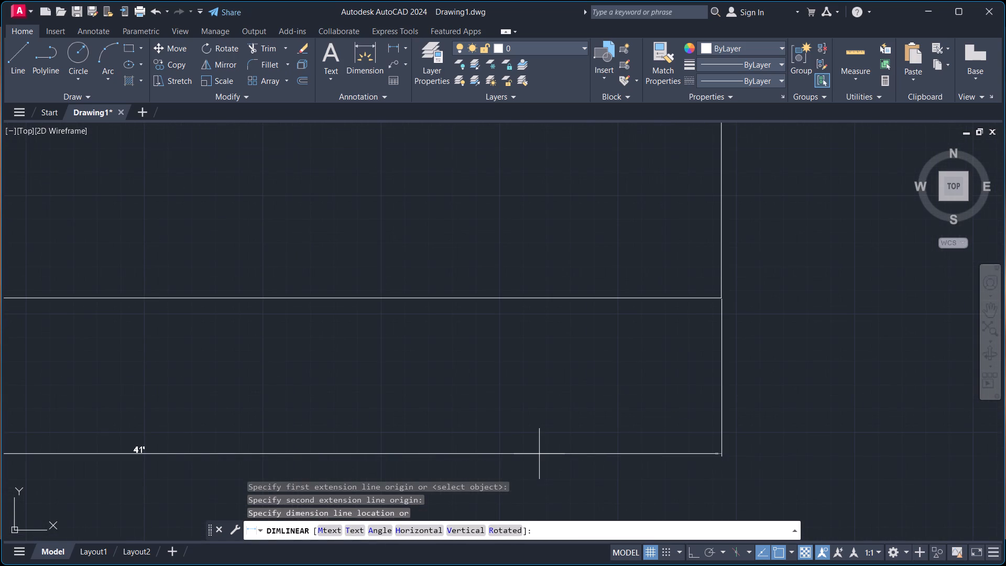
{"action": "scroll", "coordinate": [539, 454], "scroll_direction": "down", "scroll_amount": 2}
{"action": "key", "text": "Escape"}
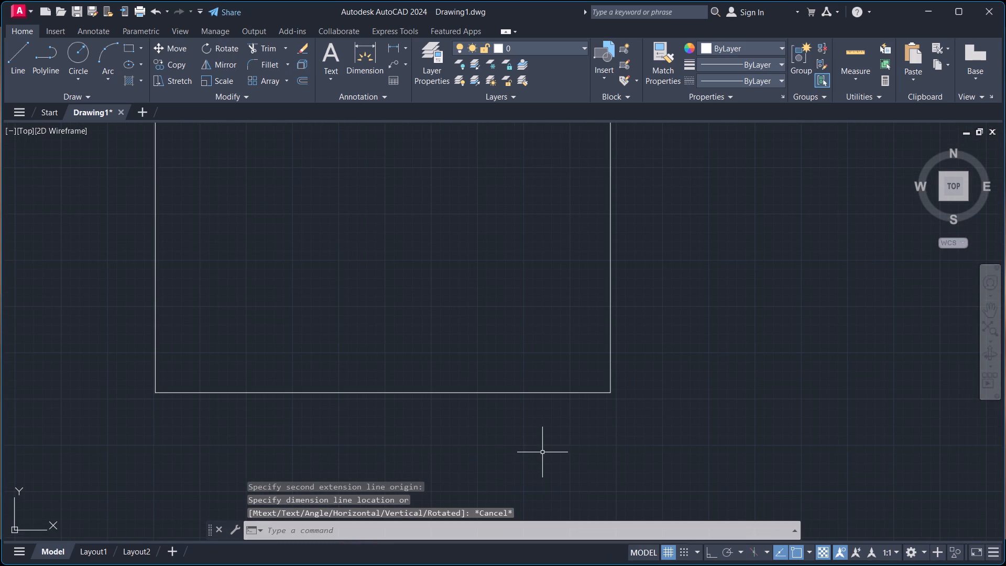
Check the outline's left vertical side with a linear dimension between its upper and lower corners, without placing the dimension.
{"action": "scroll", "coordinate": [248, 273], "scroll_direction": "down", "scroll_amount": 2}
{"action": "key", "text": "space"}
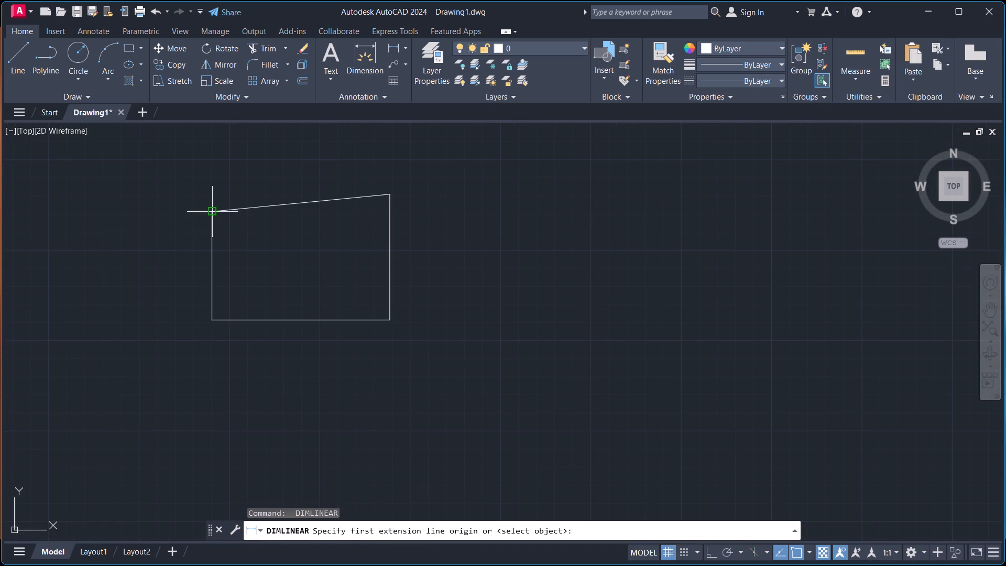
{"action": "left_click", "coordinate": [213, 215]}
{"action": "left_click", "coordinate": [216, 318]}
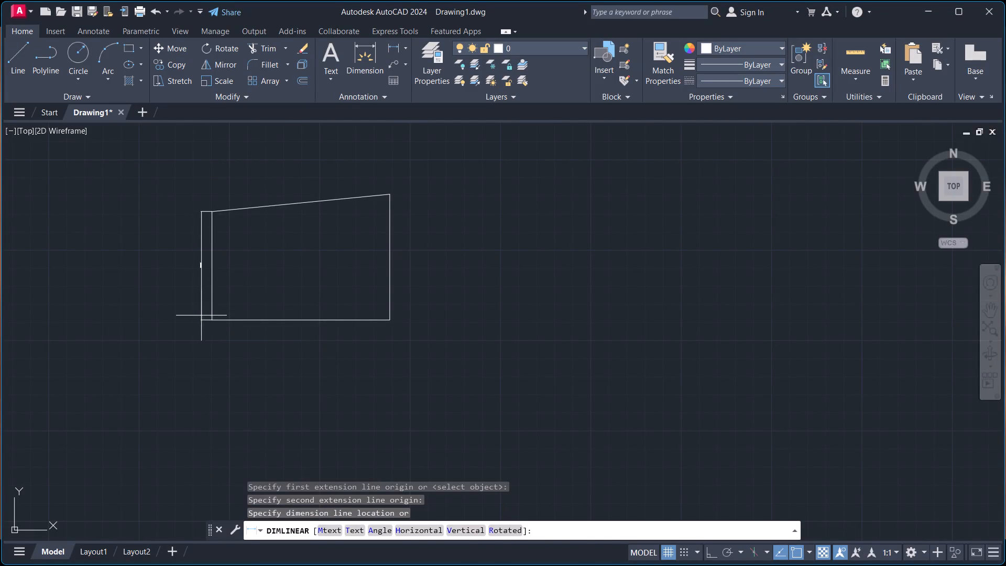
{"action": "scroll", "coordinate": [180, 315], "scroll_direction": "up", "scroll_amount": 2}
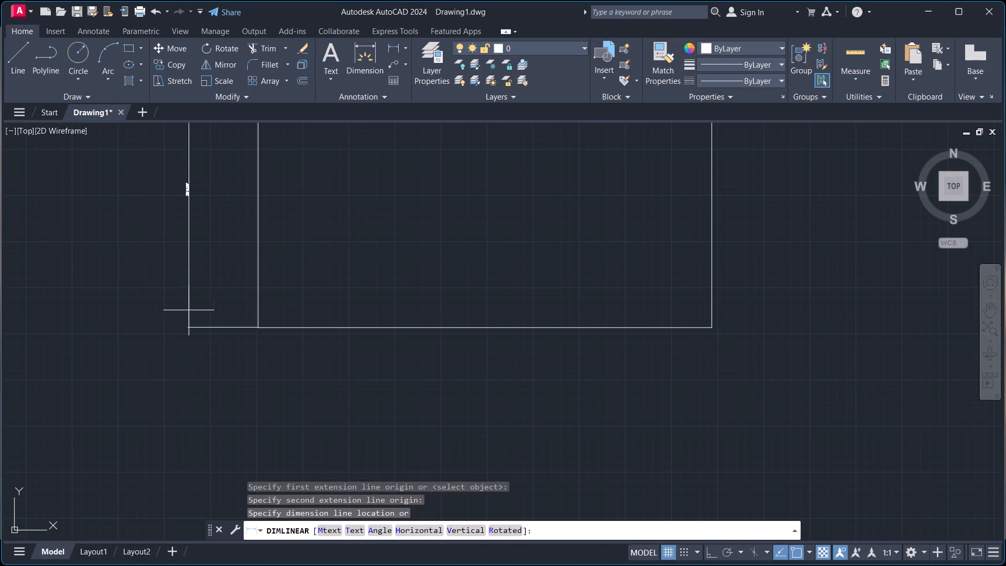
{"action": "scroll", "coordinate": [206, 299], "scroll_direction": "up", "scroll_amount": 2}
{"action": "middle_click_drag", "start_coordinate": [230, 285], "coordinate": [189, 506]}
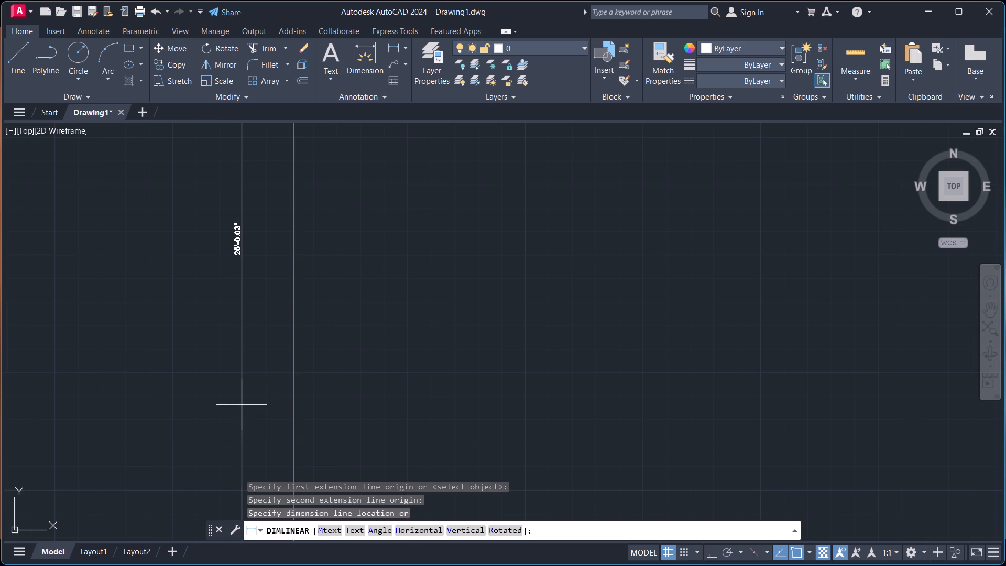
{"action": "key", "text": "Escape"}
Erase the outline's left vertical side and its sloped top side.
{"action": "scroll", "coordinate": [246, 398], "scroll_direction": "down", "scroll_amount": 3}
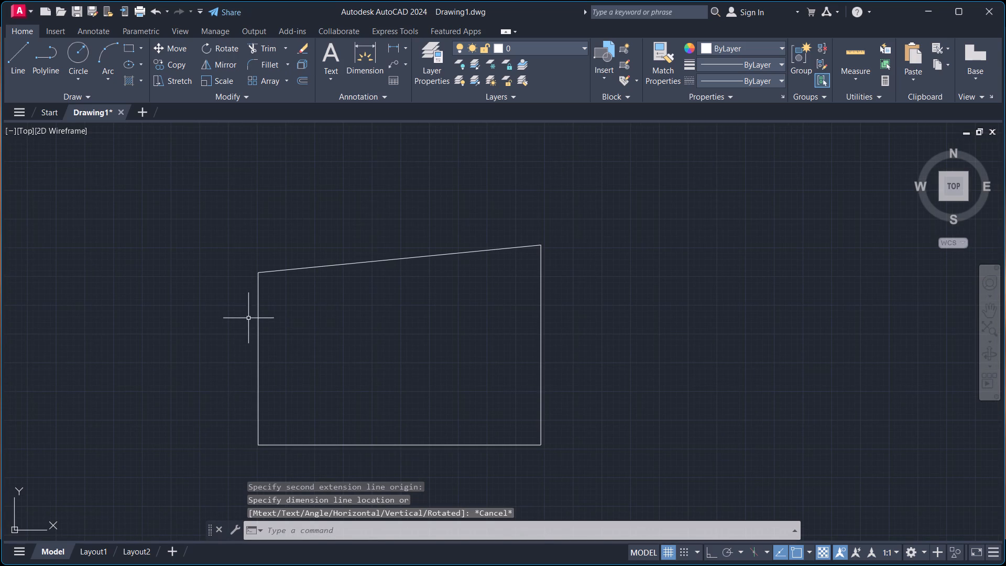
{"action": "left_click", "coordinate": [258, 314]}
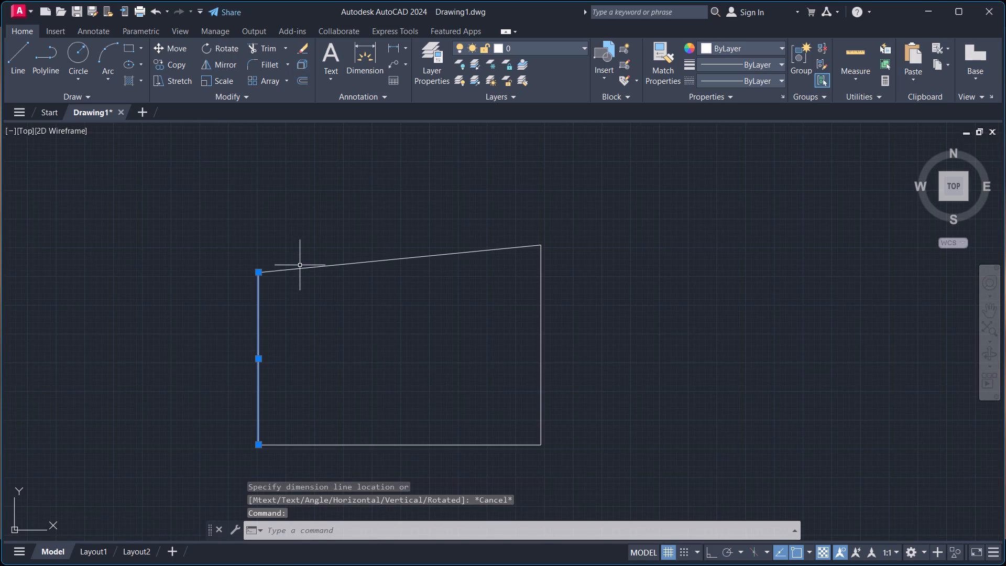
{"action": "left_click", "coordinate": [300, 268]}
{"action": "key", "text": "e"}
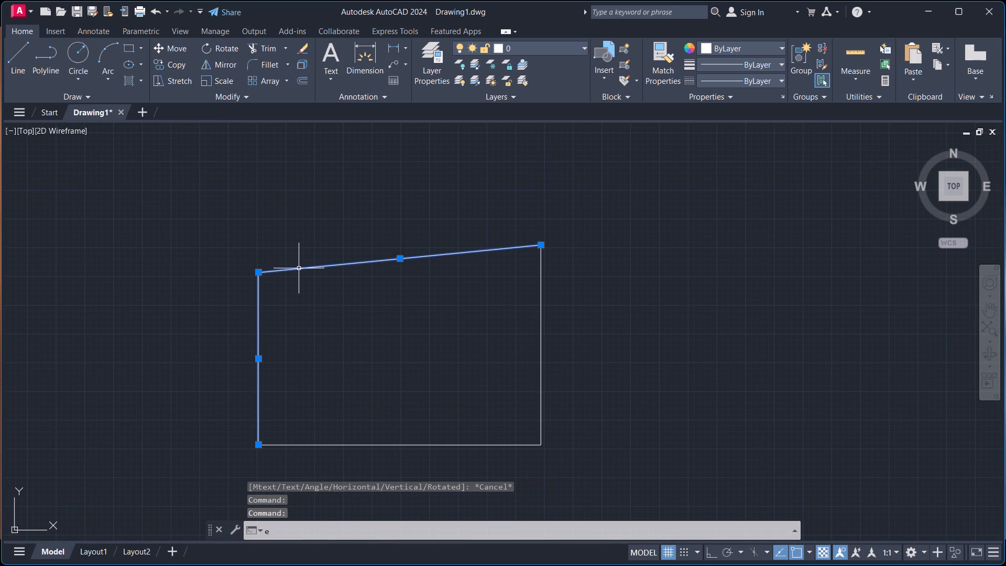
{"action": "key", "text": "Return"}
Set the drawing units' architectural length precision to 0'-0 1/16".
{"action": "type", "text": "un"}
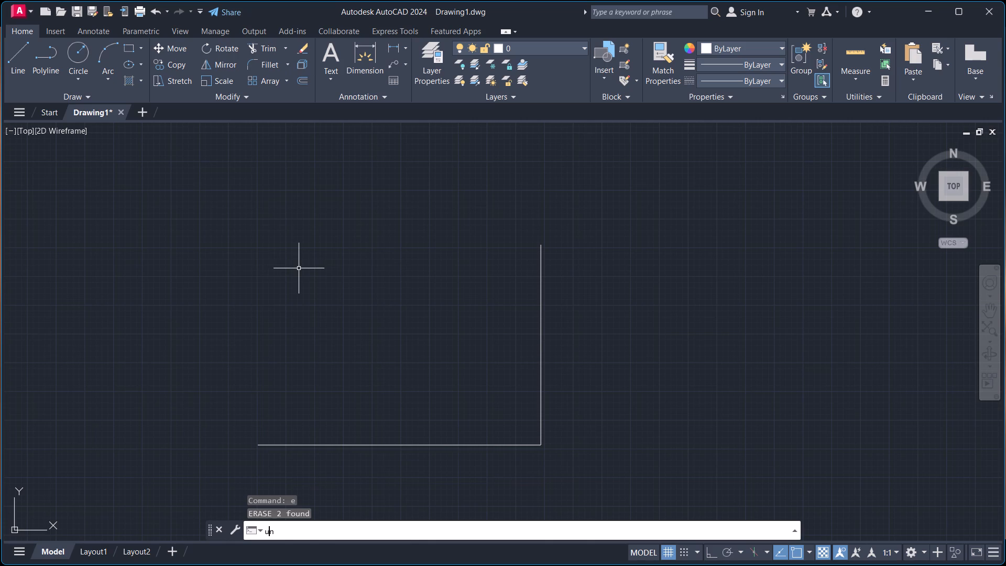
{"action": "key", "text": "Return"}
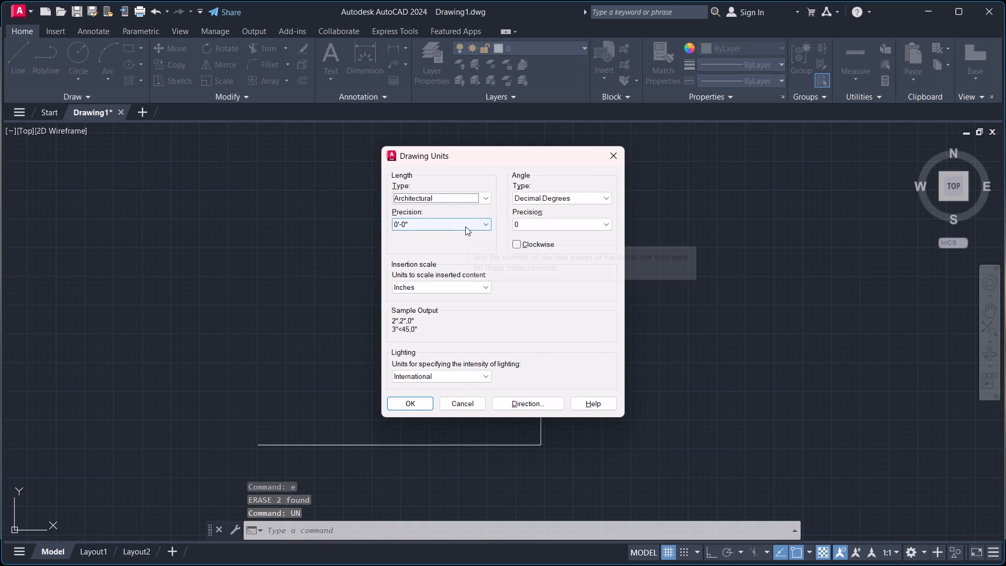
{"action": "left_click", "coordinate": [466, 224]}
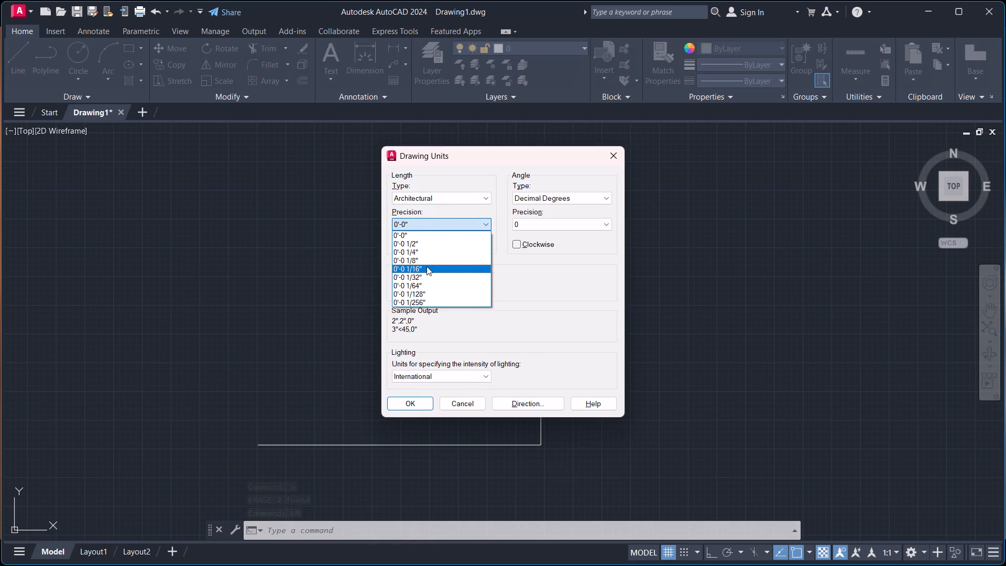
{"action": "left_click", "coordinate": [427, 266]}
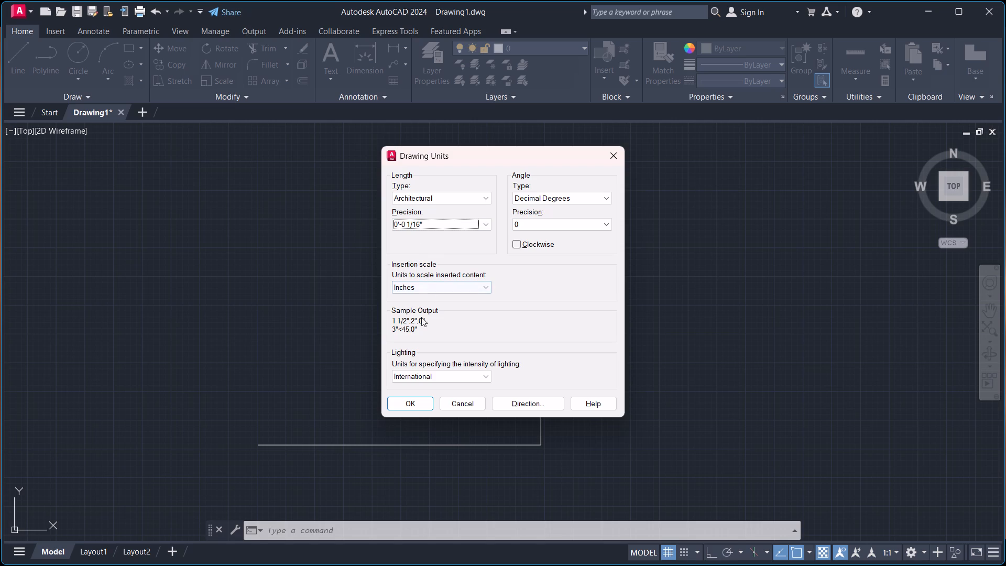
{"action": "left_click", "coordinate": [414, 405]}
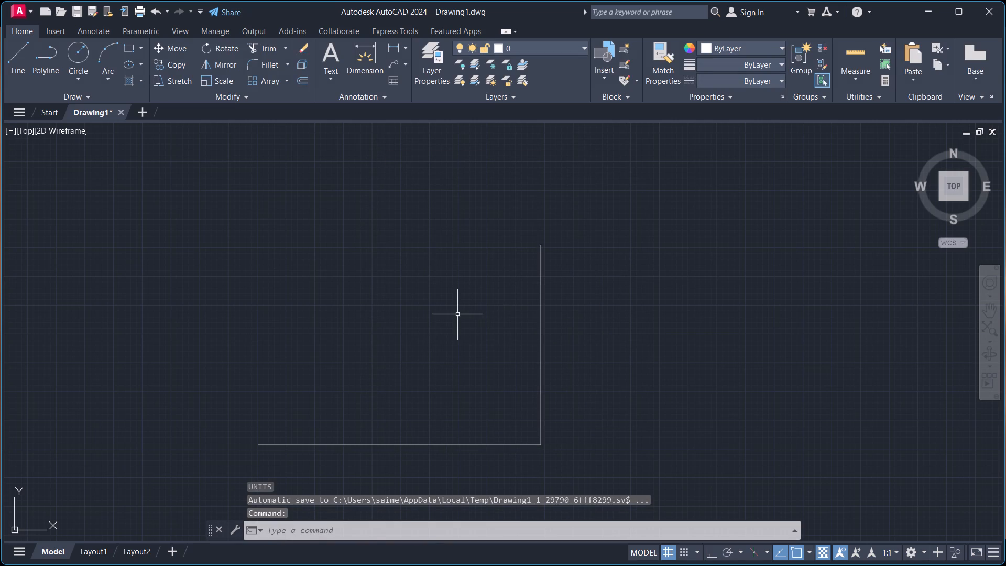
Draw a 25' line straight up from the bottom side's open left end, continuing to the top of the right side to close the outline.
{"action": "key", "text": "l"}
{"action": "key", "text": "Return"}
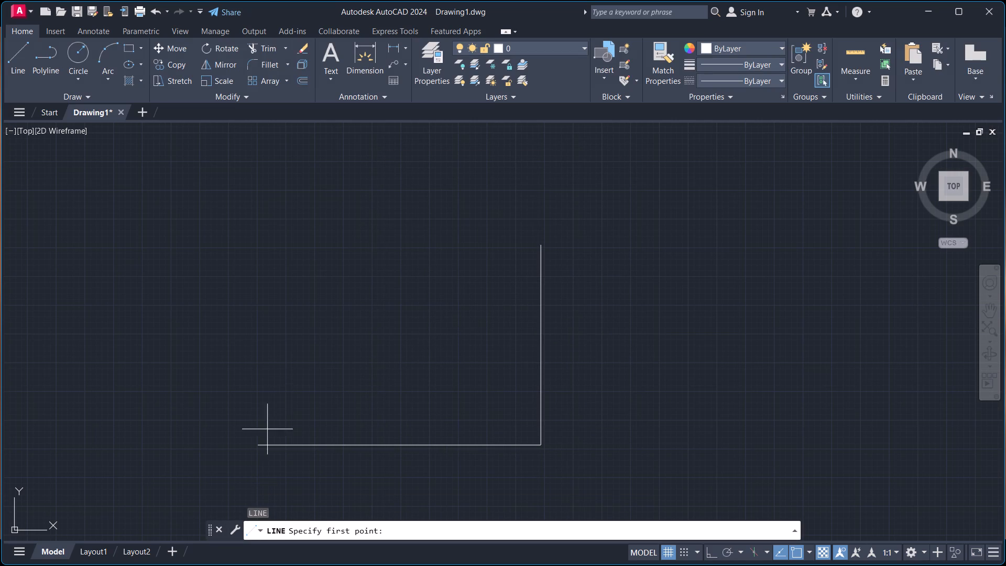
{"action": "left_click_drag", "start_coordinate": [257, 444], "coordinate": [259, 438]}
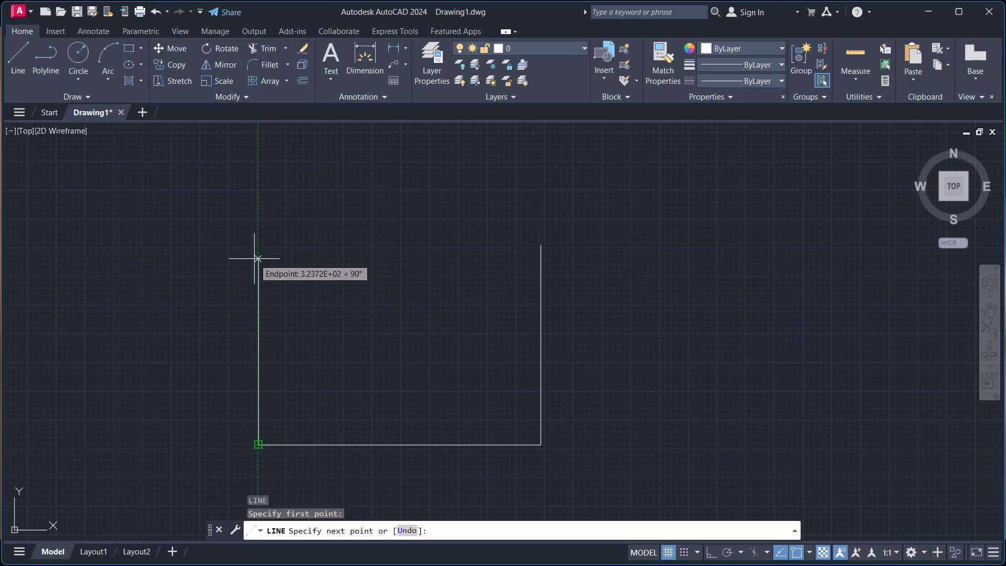
{"action": "type", "text": "25'"}
{"action": "key", "text": "Return"}
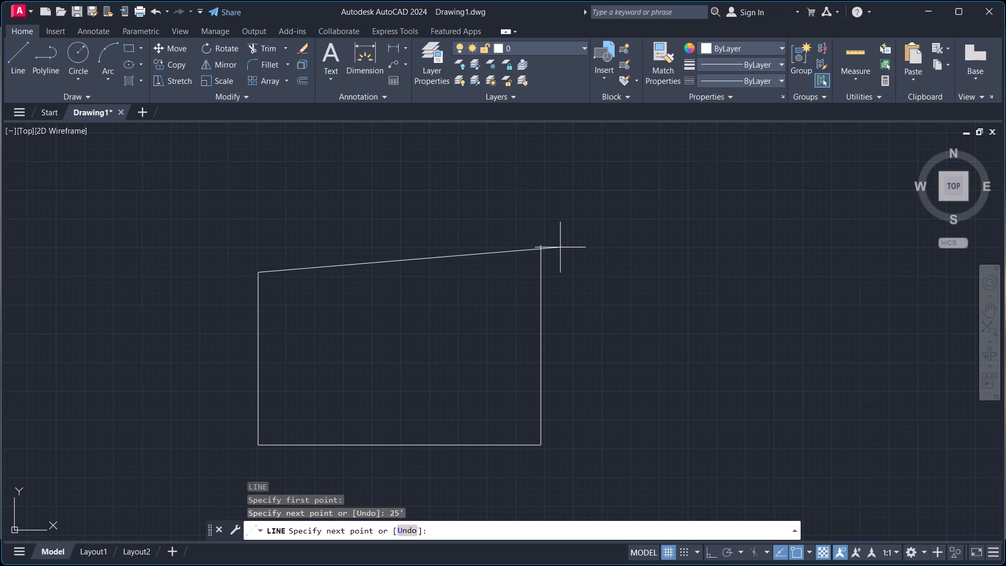
{"action": "left_click", "coordinate": [542, 243]}
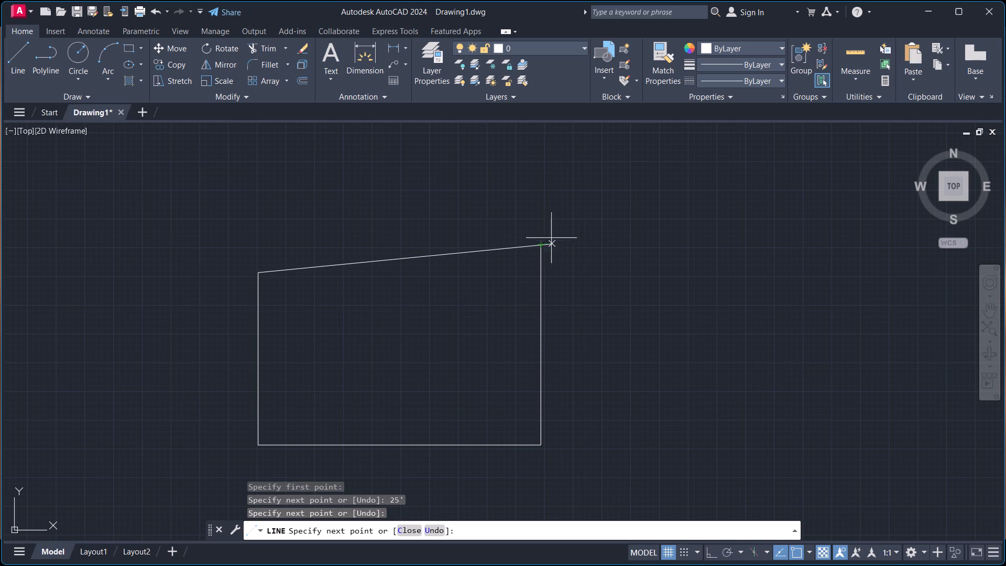
{"action": "key", "text": "Escape"}
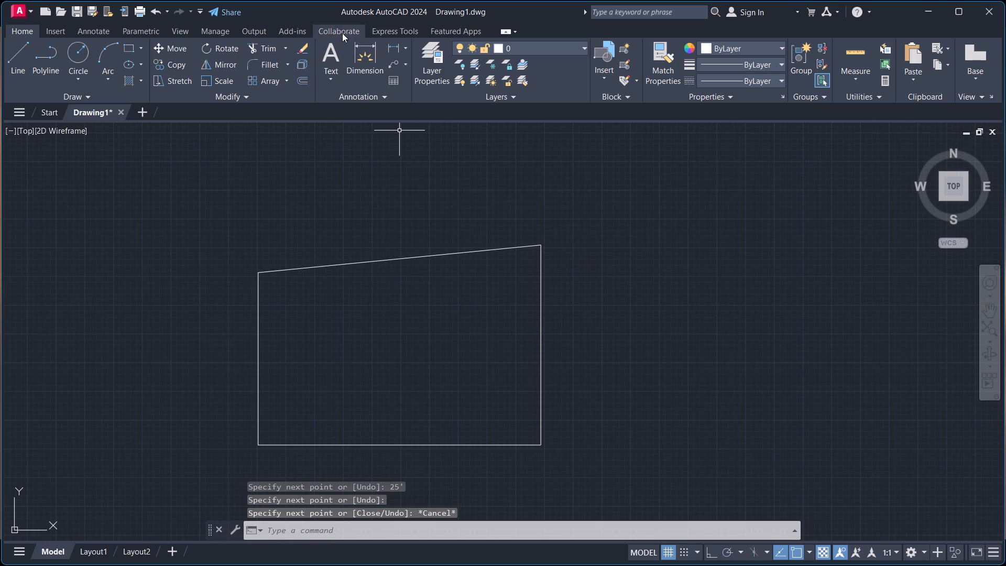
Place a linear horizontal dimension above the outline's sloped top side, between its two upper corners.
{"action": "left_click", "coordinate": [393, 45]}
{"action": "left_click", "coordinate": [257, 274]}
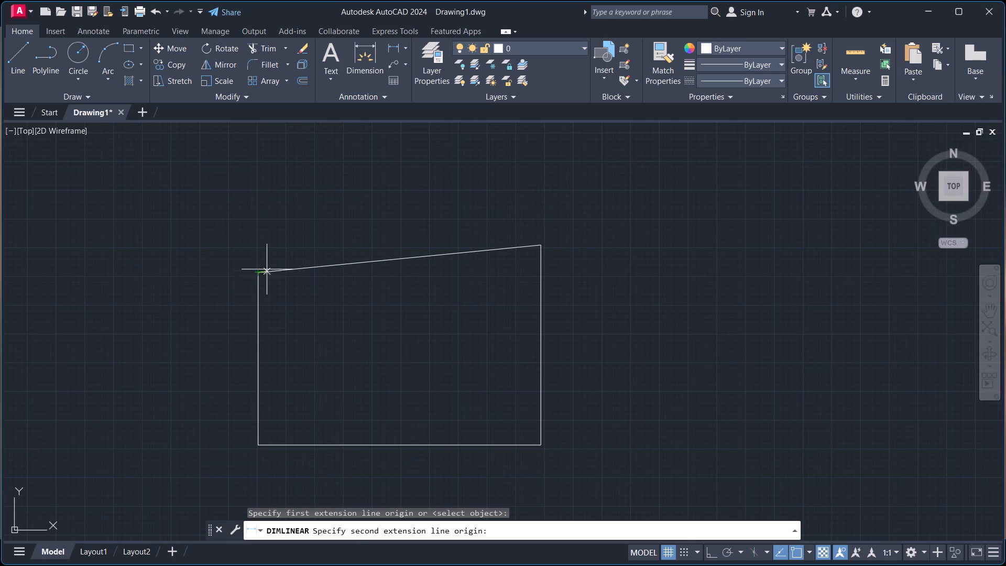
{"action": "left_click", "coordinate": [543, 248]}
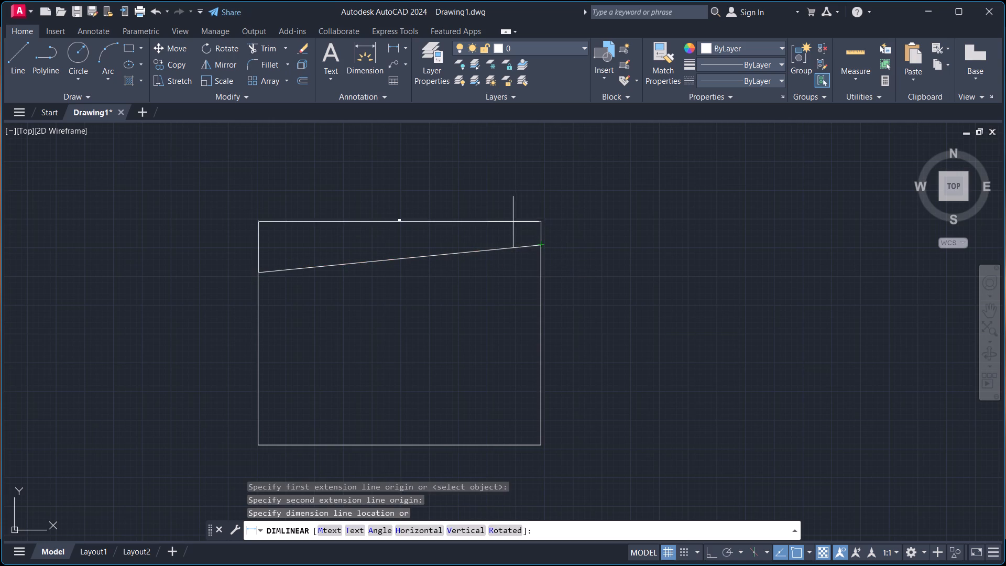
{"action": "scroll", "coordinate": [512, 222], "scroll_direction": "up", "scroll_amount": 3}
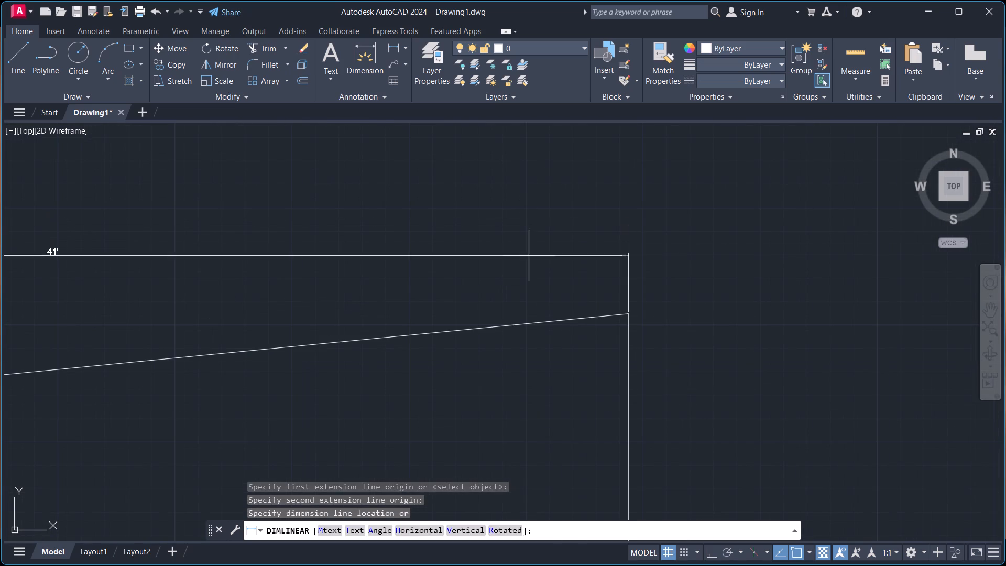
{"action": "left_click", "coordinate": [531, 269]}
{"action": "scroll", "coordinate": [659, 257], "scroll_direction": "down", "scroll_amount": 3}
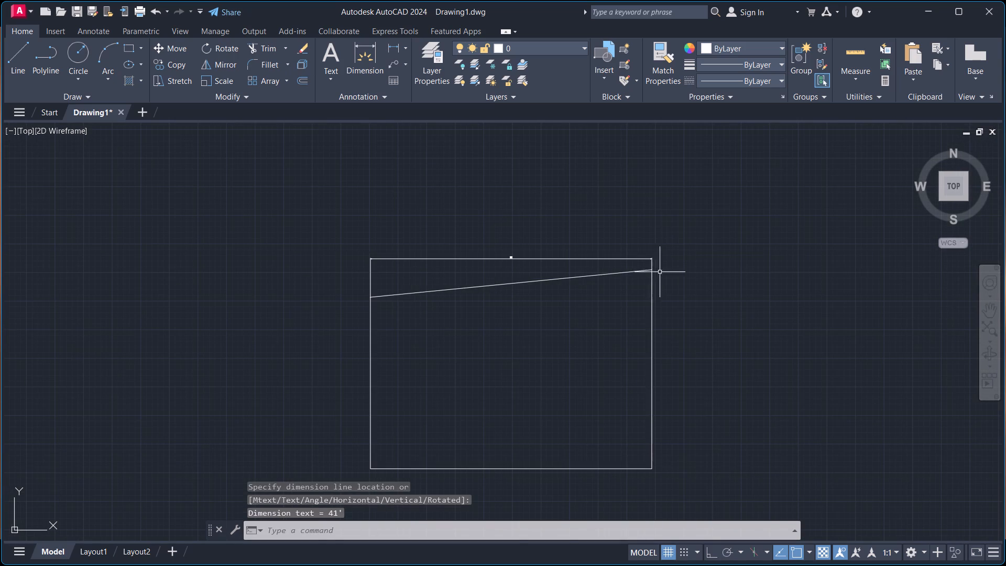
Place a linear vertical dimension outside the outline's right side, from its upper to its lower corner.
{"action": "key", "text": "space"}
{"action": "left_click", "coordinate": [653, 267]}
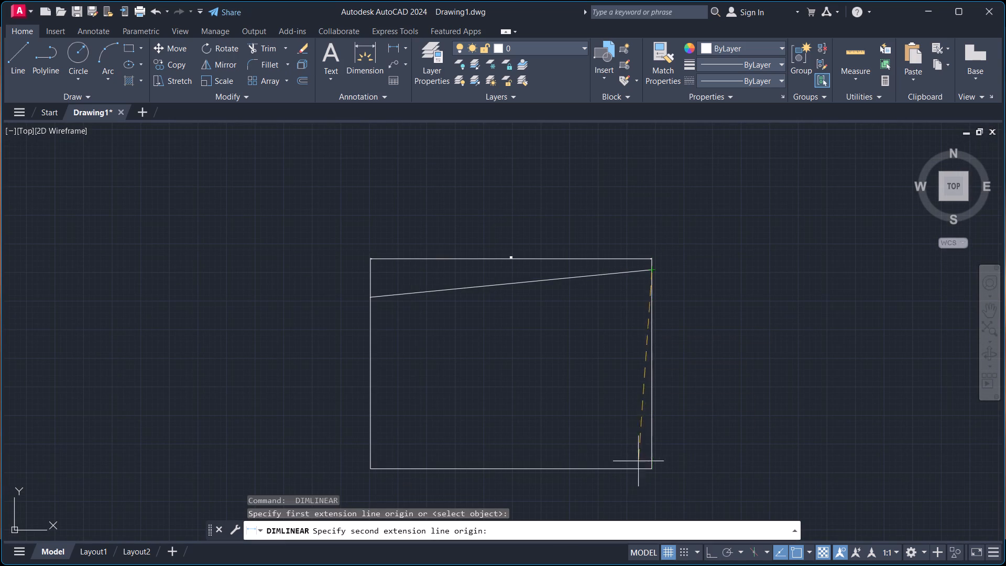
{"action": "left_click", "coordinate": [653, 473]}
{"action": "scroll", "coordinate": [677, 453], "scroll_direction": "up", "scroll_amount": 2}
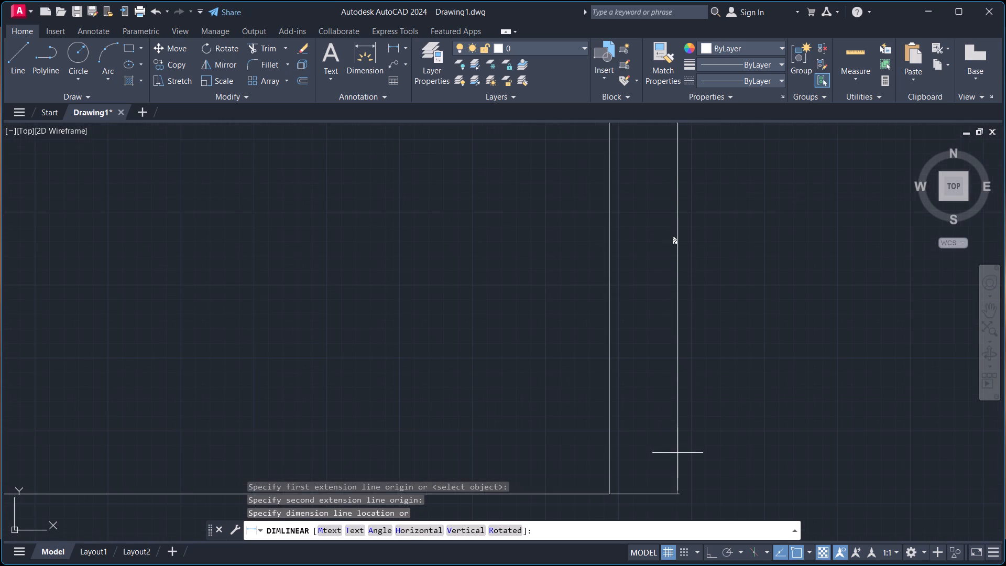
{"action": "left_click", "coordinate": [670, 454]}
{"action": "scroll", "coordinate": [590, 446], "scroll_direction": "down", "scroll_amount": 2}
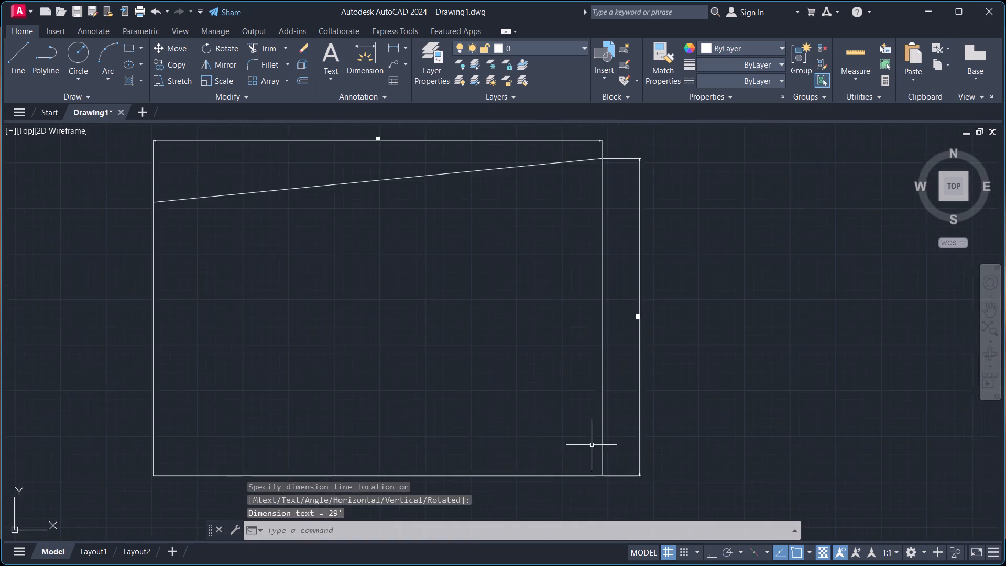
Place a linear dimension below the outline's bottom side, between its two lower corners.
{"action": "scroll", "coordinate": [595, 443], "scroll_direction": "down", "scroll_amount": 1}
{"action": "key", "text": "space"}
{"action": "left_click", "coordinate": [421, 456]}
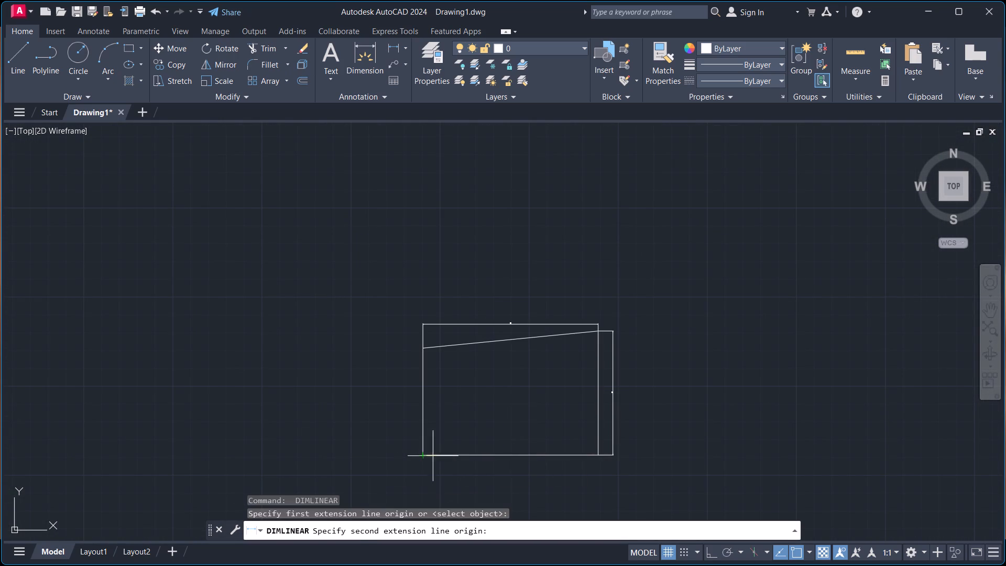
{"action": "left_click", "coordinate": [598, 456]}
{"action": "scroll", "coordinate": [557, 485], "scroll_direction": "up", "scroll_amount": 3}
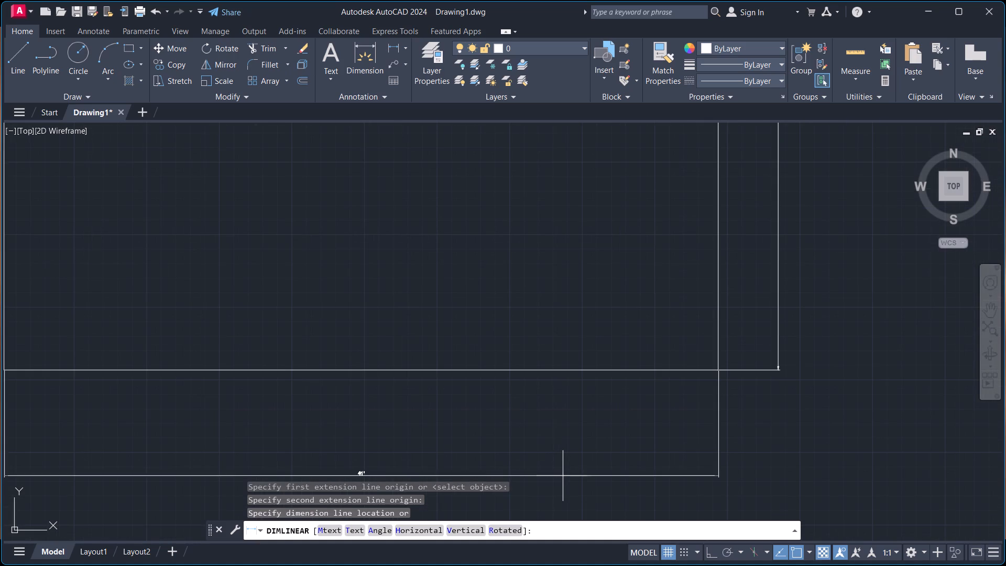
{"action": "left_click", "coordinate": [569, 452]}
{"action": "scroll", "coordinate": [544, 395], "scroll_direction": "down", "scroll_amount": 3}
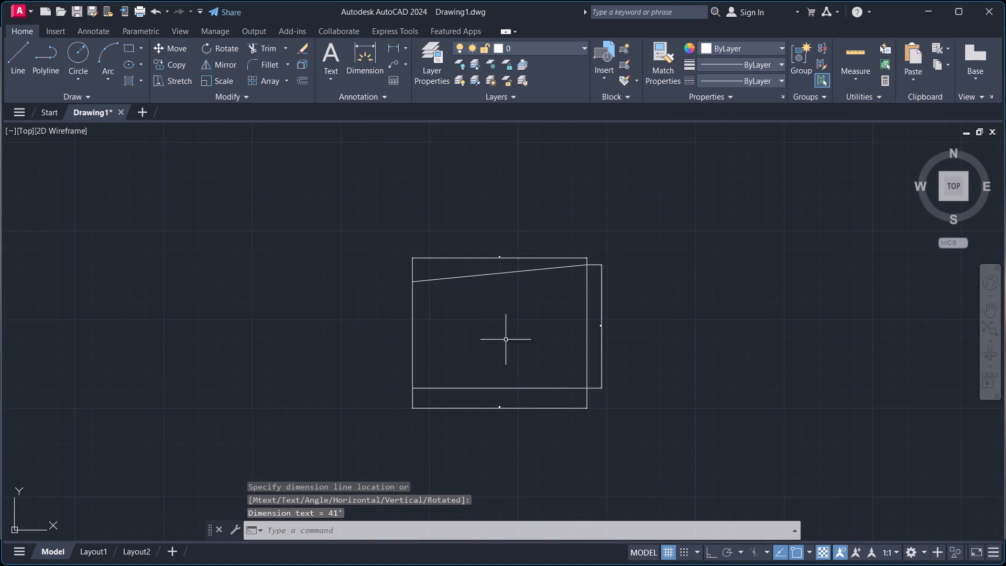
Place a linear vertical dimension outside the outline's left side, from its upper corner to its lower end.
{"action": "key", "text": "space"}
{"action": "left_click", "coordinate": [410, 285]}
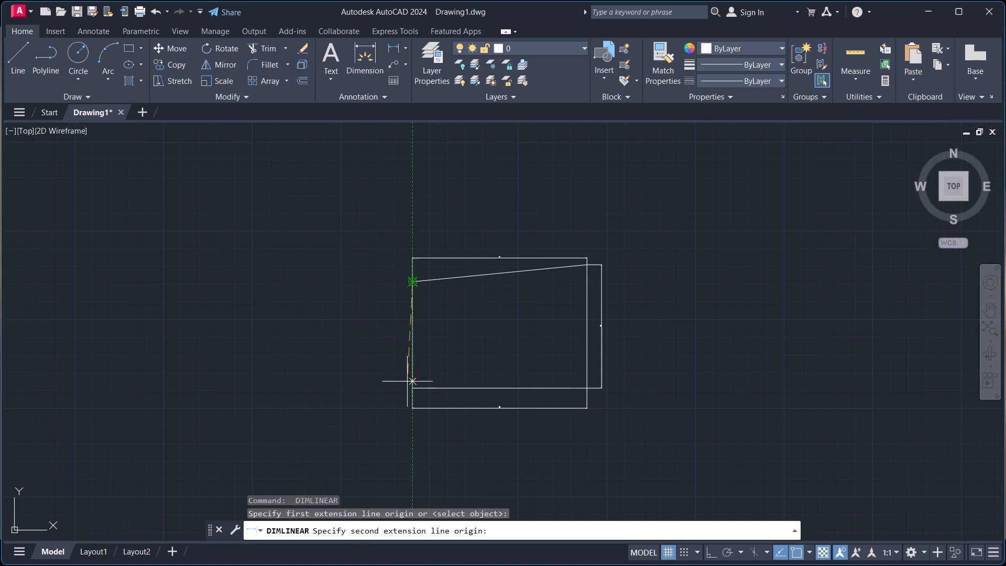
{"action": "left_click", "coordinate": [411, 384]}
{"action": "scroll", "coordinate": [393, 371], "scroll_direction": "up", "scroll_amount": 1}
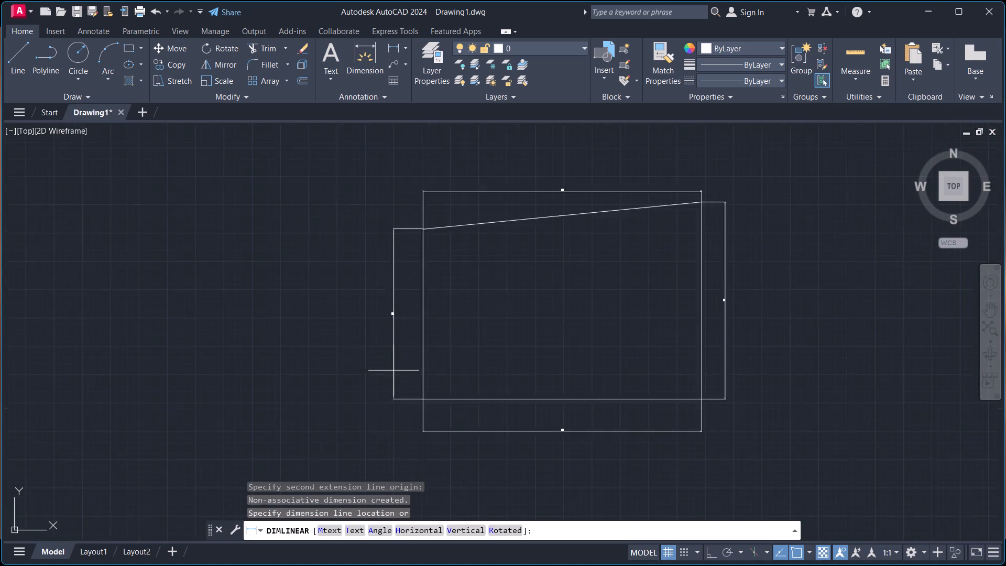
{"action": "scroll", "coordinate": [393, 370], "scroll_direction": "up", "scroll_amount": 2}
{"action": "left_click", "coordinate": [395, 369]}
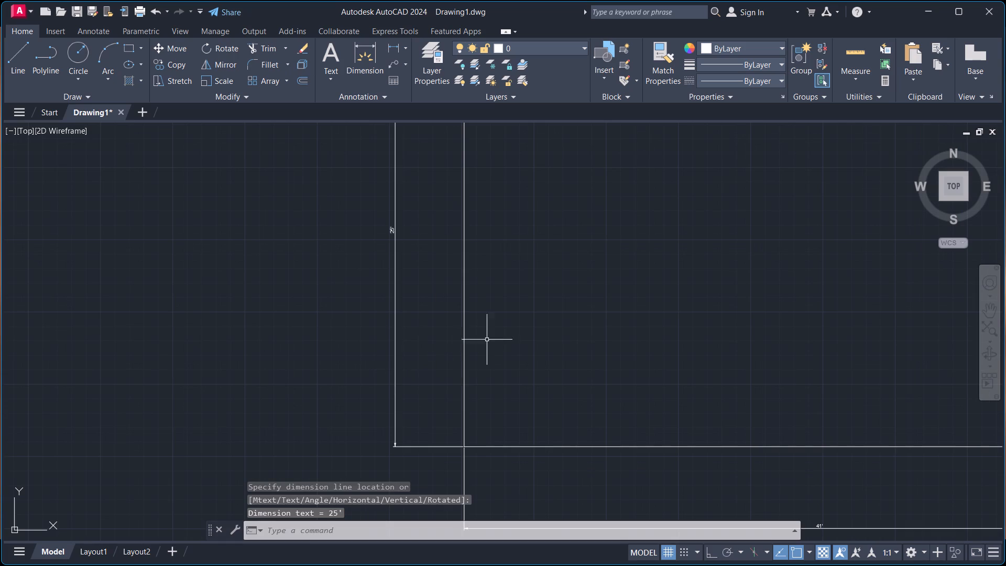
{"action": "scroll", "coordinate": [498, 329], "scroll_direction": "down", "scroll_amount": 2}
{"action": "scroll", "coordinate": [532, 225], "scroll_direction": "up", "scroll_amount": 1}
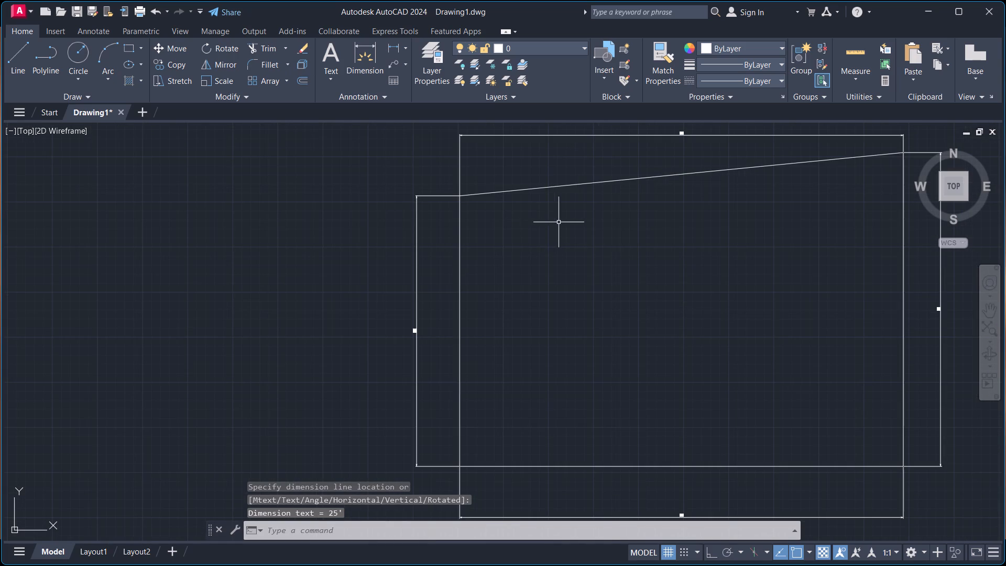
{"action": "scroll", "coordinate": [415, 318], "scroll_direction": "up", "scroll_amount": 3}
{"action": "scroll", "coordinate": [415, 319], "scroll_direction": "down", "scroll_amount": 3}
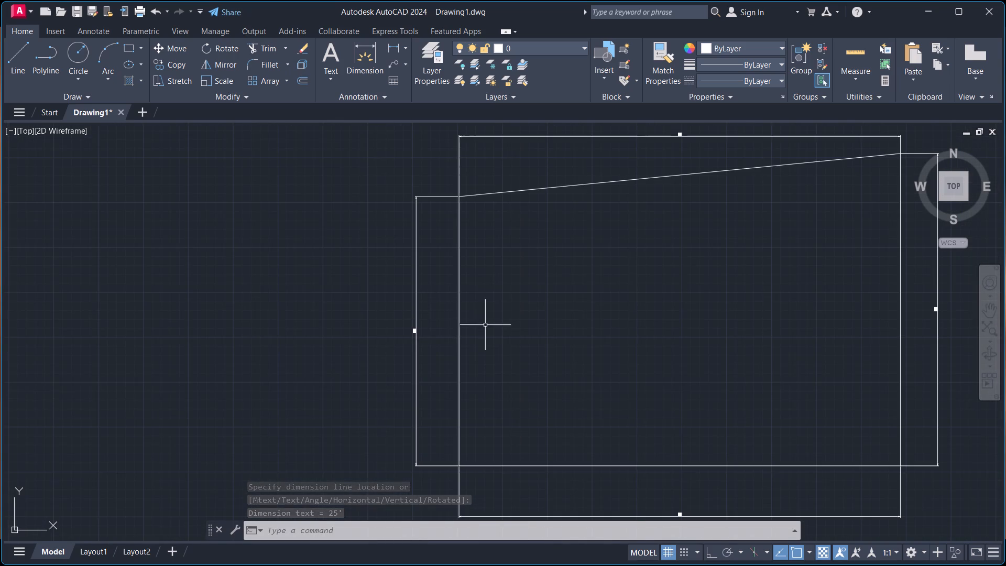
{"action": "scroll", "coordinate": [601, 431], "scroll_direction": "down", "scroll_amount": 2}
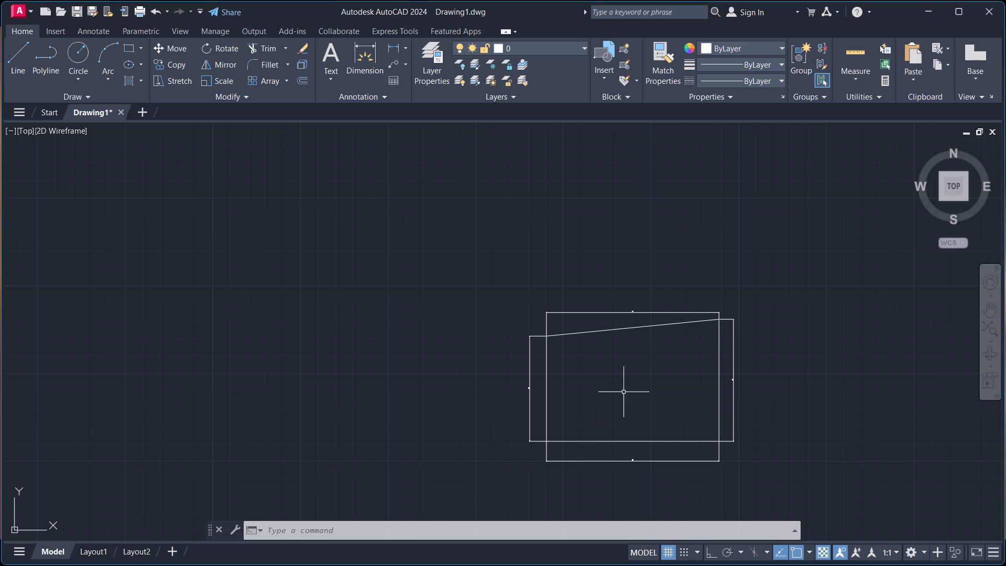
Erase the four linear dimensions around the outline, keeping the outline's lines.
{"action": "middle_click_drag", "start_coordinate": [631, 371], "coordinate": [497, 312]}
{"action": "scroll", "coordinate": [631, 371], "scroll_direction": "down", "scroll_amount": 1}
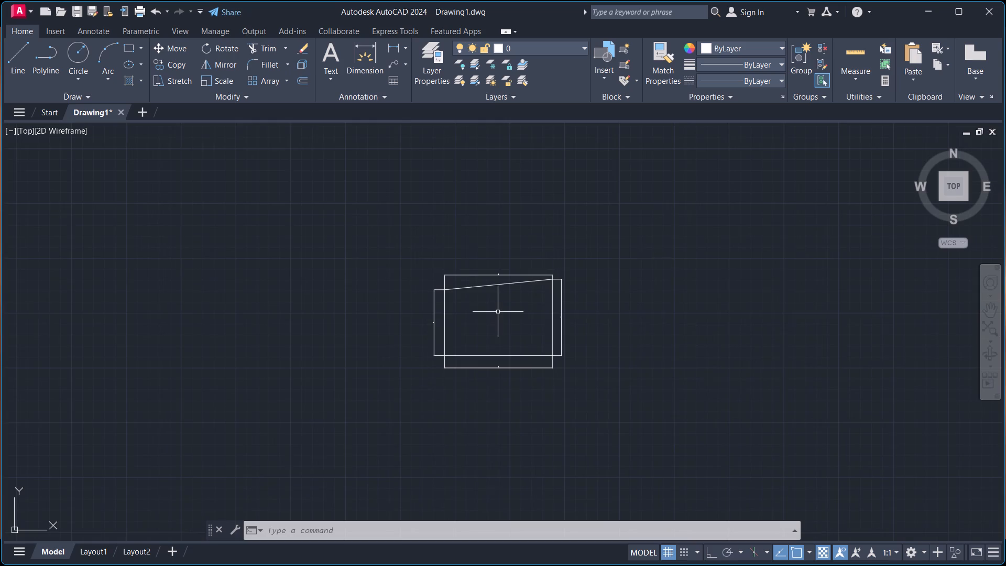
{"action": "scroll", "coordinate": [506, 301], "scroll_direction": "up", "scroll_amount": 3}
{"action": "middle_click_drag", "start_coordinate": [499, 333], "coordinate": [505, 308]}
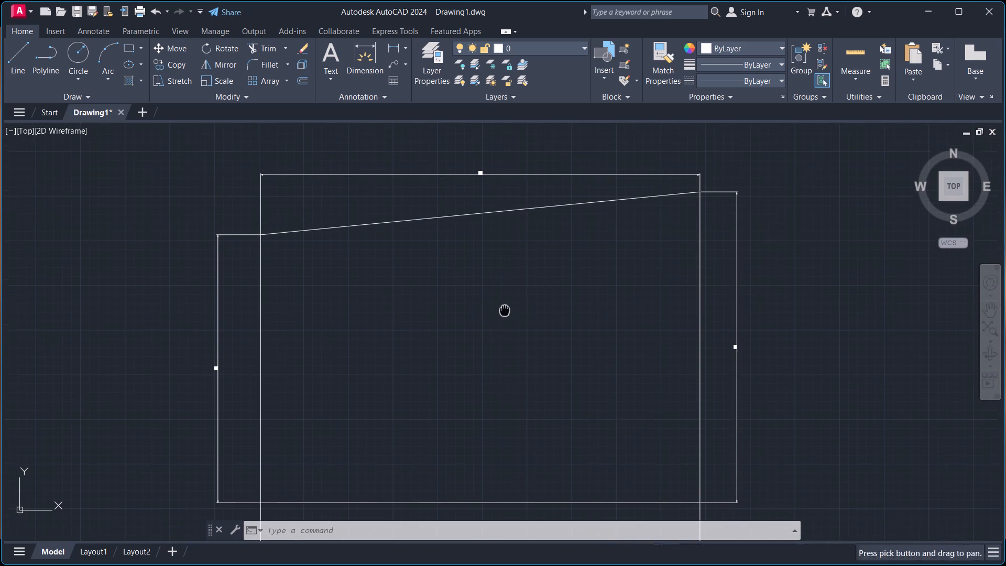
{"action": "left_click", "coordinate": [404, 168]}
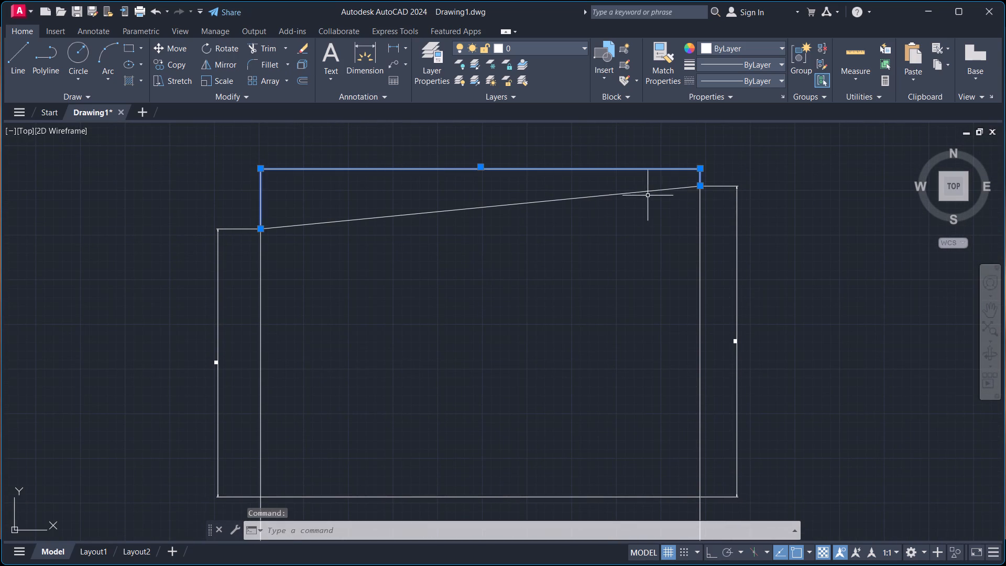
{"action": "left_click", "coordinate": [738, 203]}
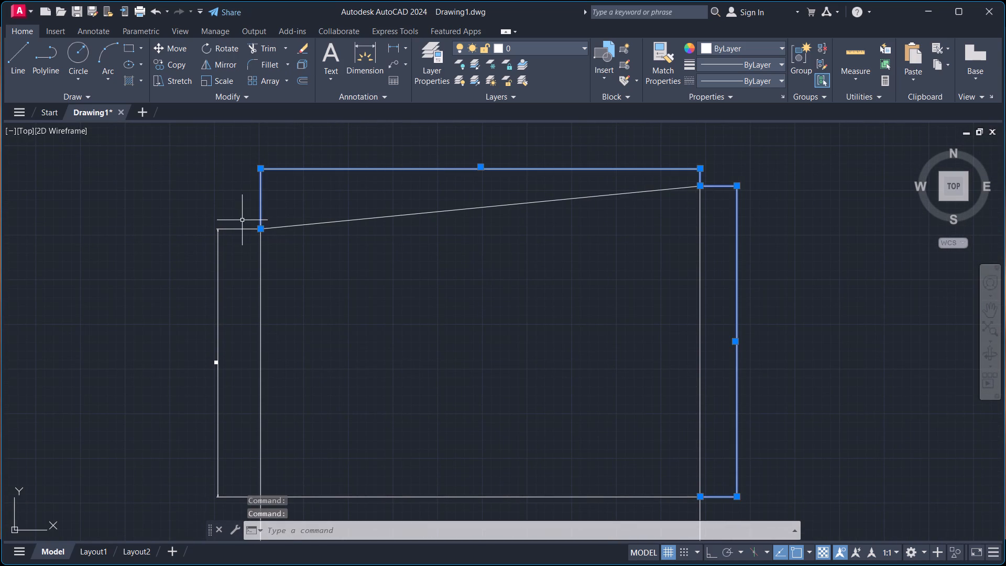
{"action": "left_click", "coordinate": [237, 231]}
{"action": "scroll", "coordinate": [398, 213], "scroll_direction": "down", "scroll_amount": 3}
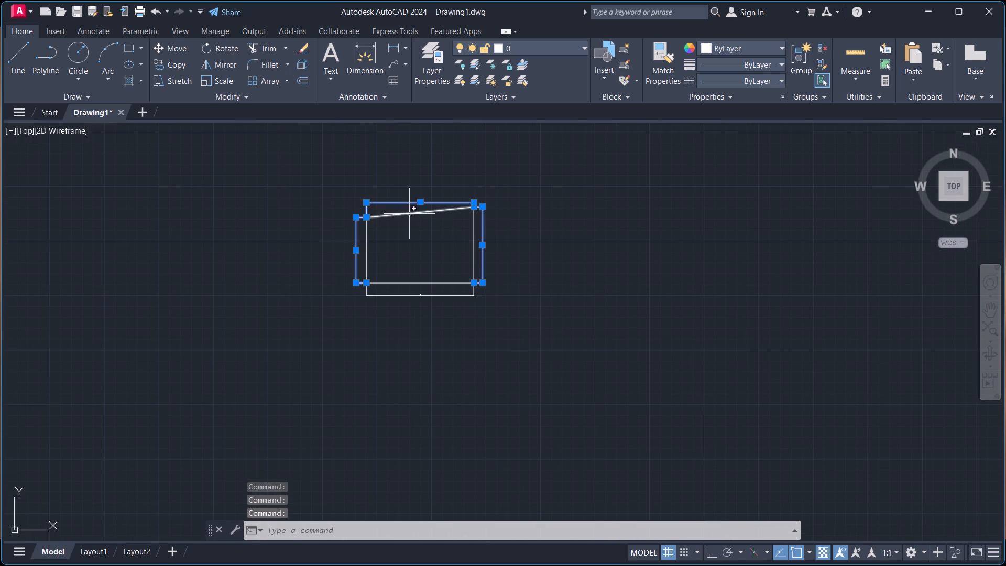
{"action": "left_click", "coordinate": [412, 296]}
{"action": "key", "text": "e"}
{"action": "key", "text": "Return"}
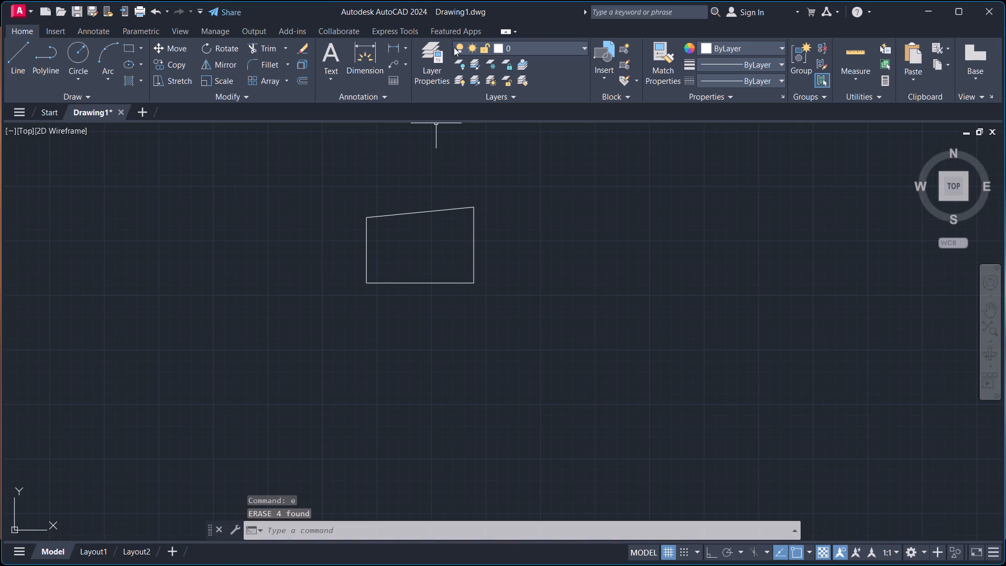
Create a new layer named "walls" and make it the current layer.
{"action": "left_click", "coordinate": [441, 52]}
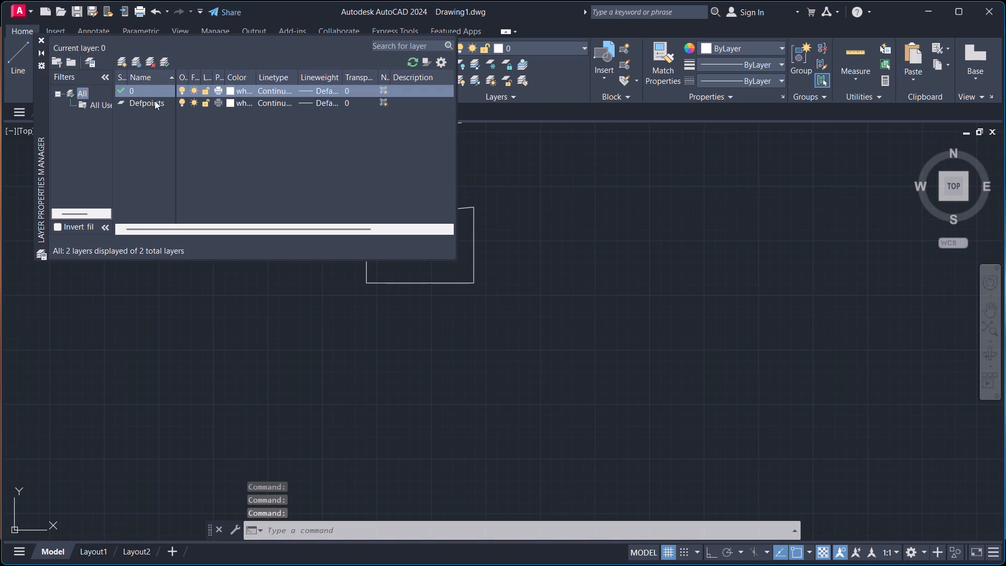
{"action": "left_click", "coordinate": [127, 63]}
{"action": "key", "text": "BackSpace"}
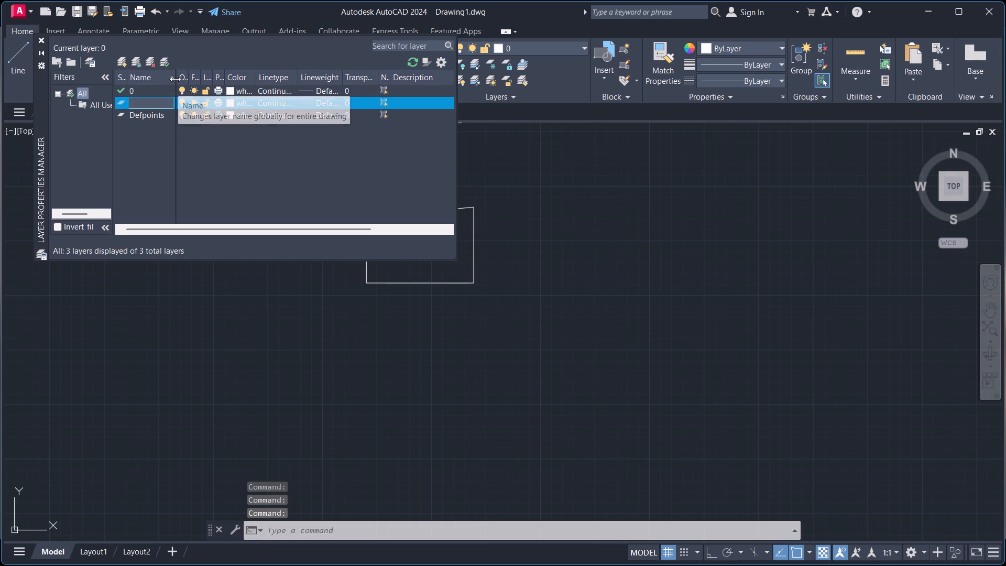
{"action": "type", "text": "walls"}
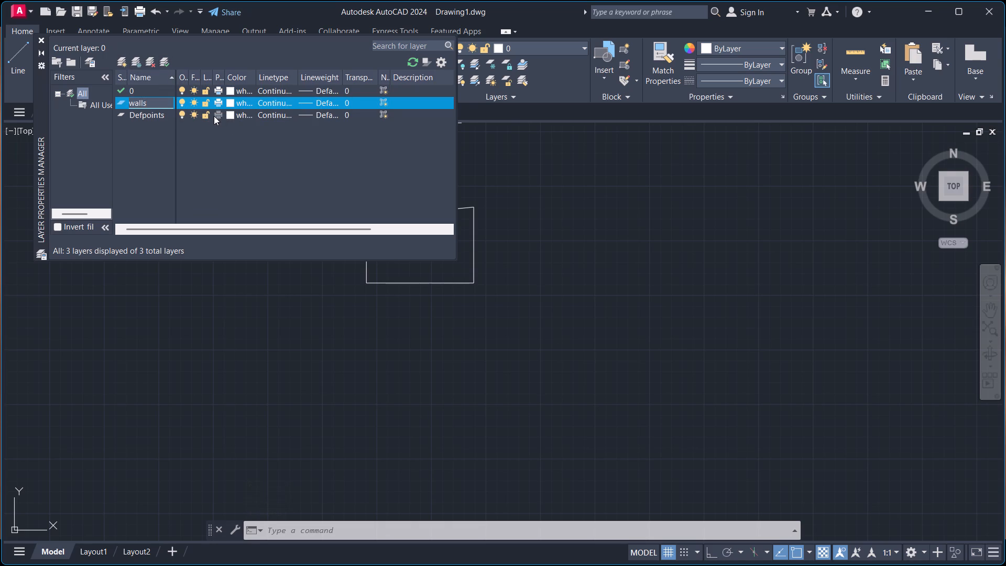
{"action": "left_click", "coordinate": [165, 60]}
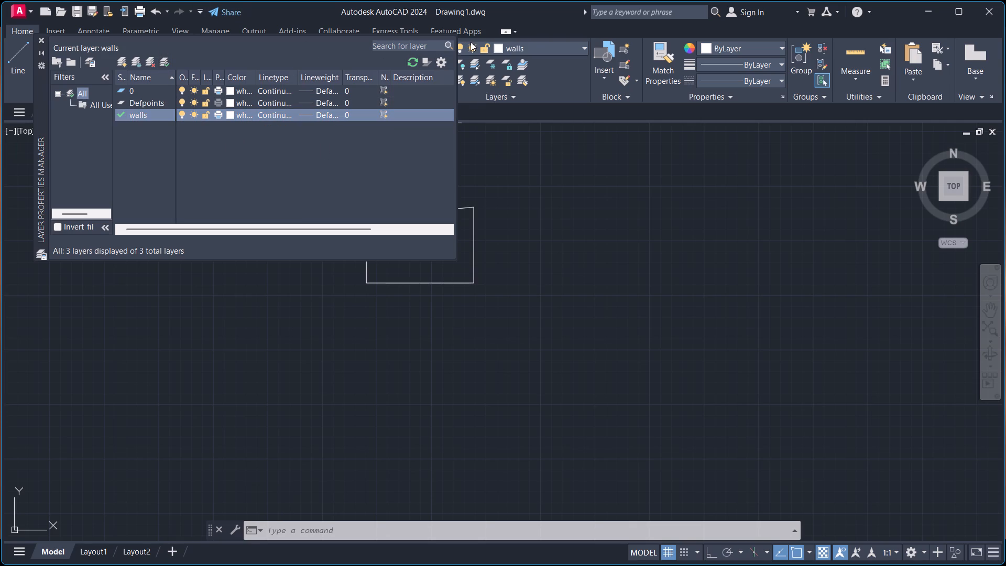
{"action": "left_click", "coordinate": [40, 40]}
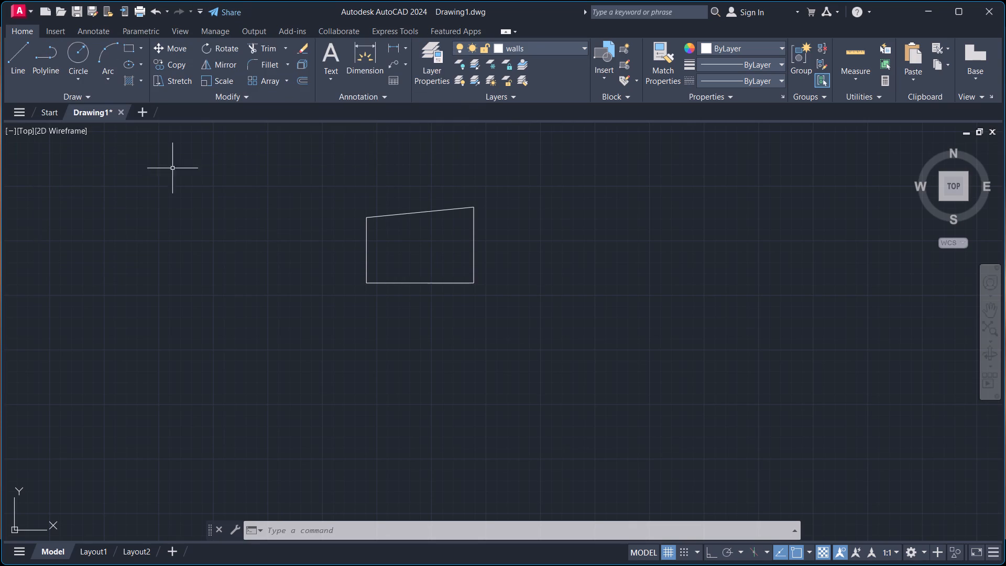
Assign all four lines of the plot outline to the walls layer and clear the selection.
{"action": "left_click_drag", "start_coordinate": [301, 181], "coordinate": [314, 186]}
{"action": "left_click", "coordinate": [520, 348]}
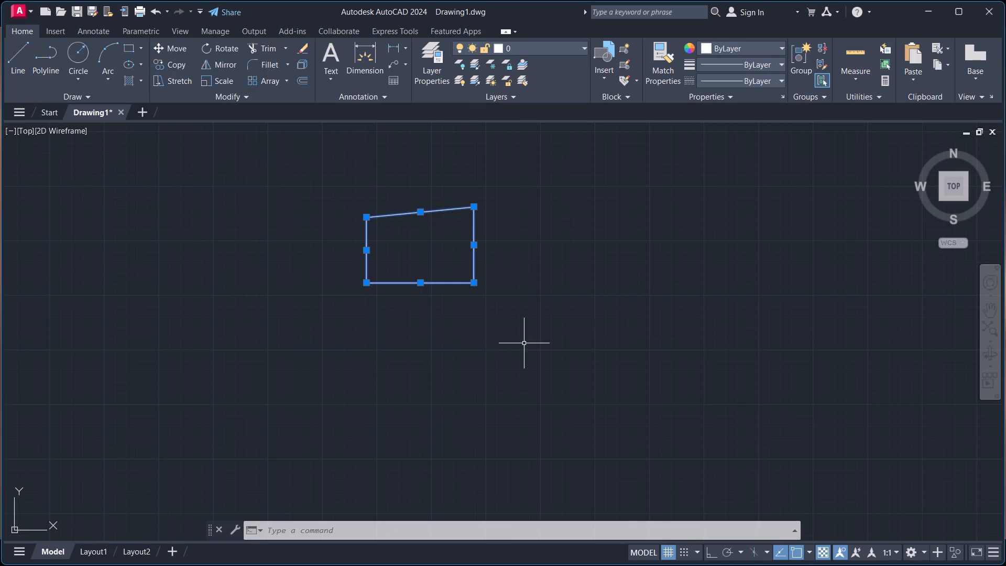
{"action": "key", "text": "ctrl+1"}
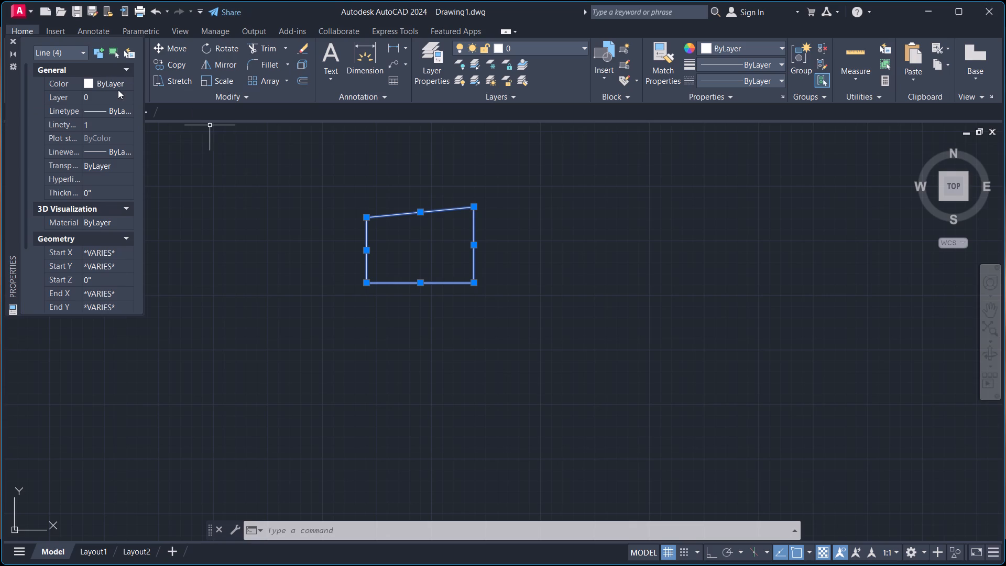
{"action": "left_click", "coordinate": [124, 83]}
{"action": "left_click", "coordinate": [127, 84]}
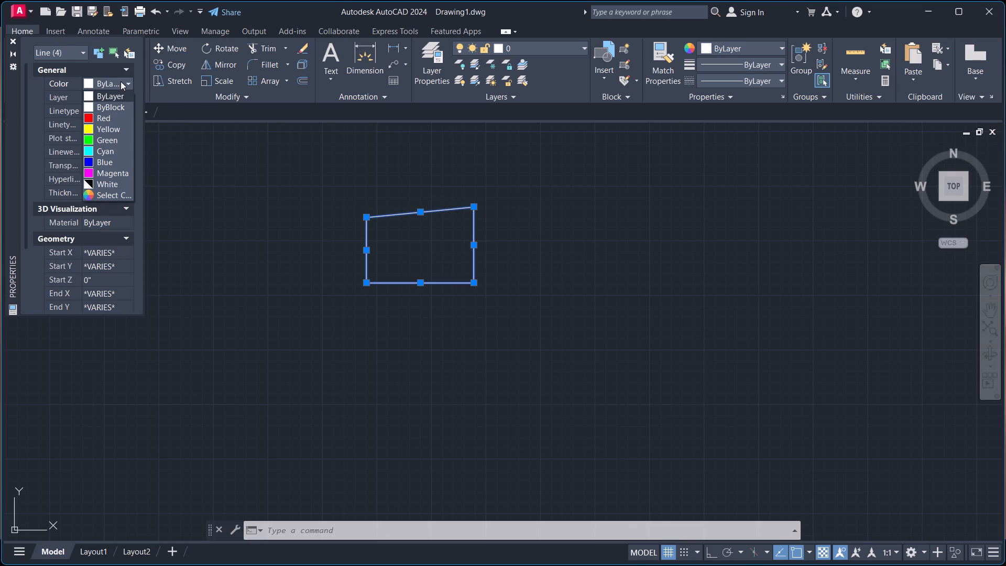
{"action": "left_click", "coordinate": [121, 81]}
{"action": "left_click", "coordinate": [114, 99]}
{"action": "left_click", "coordinate": [125, 96]}
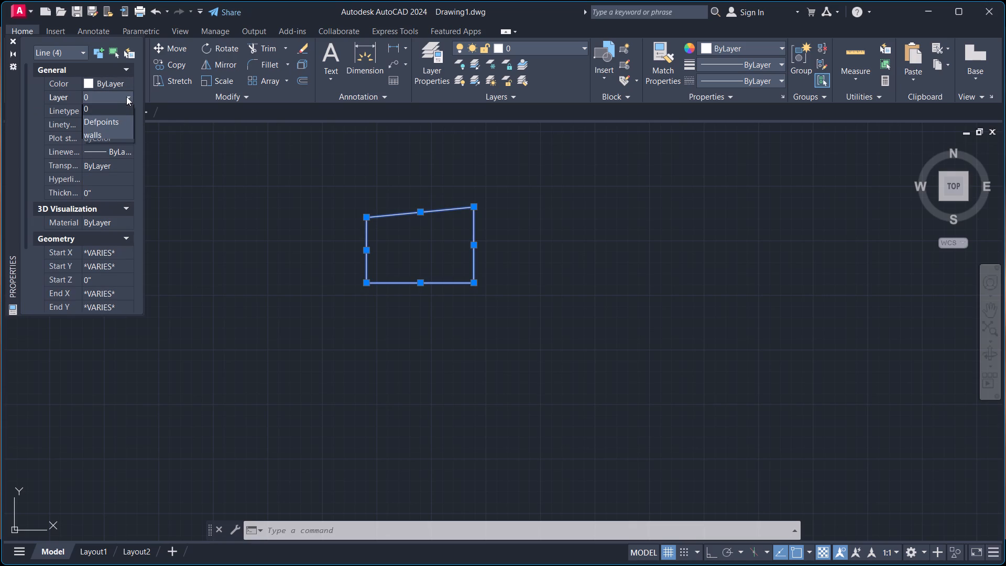
{"action": "left_click", "coordinate": [93, 134]}
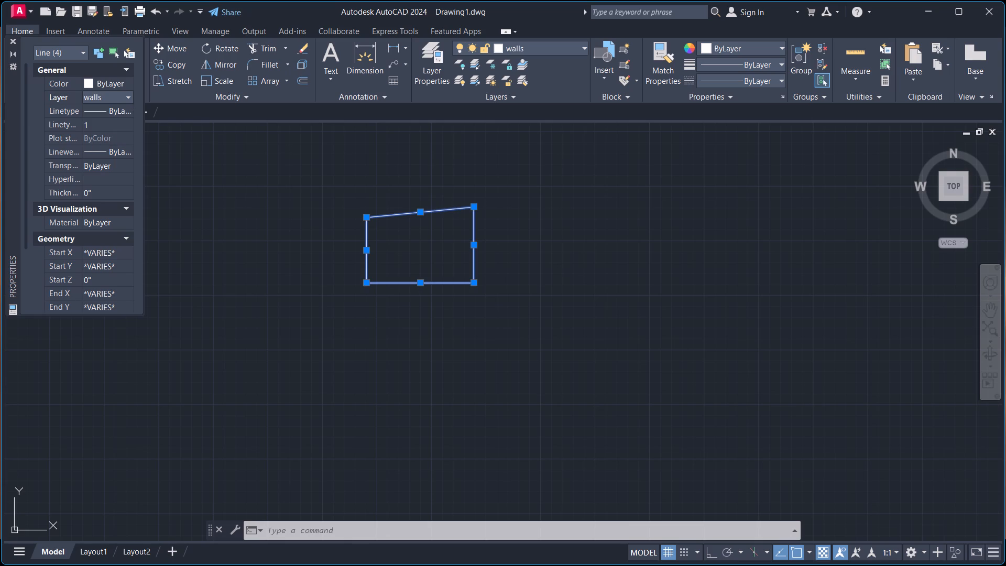
{"action": "left_click", "coordinate": [12, 40]}
{"action": "left_click", "coordinate": [253, 182]}
{"action": "key", "text": "Escape"}
{"action": "key", "text": "Escape"}
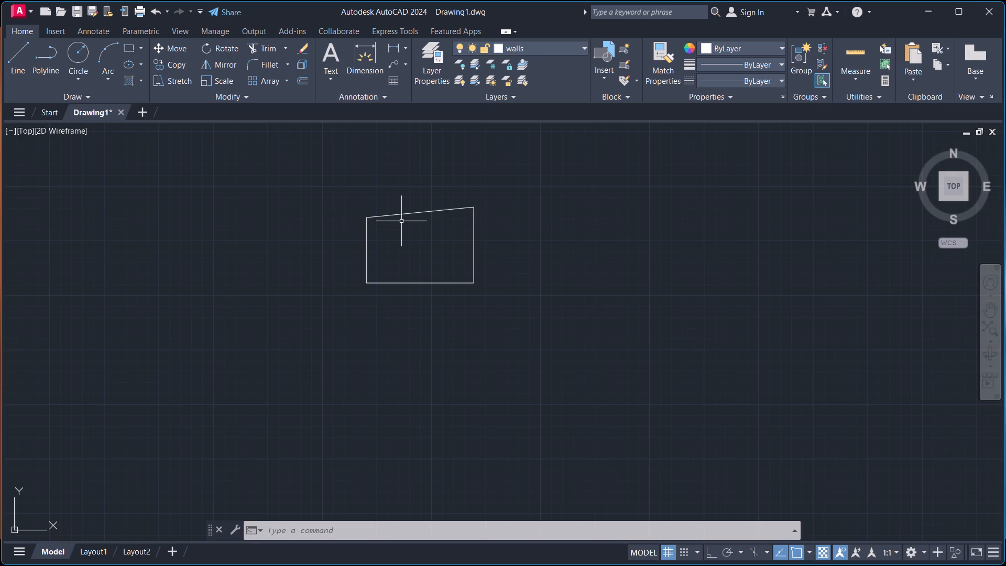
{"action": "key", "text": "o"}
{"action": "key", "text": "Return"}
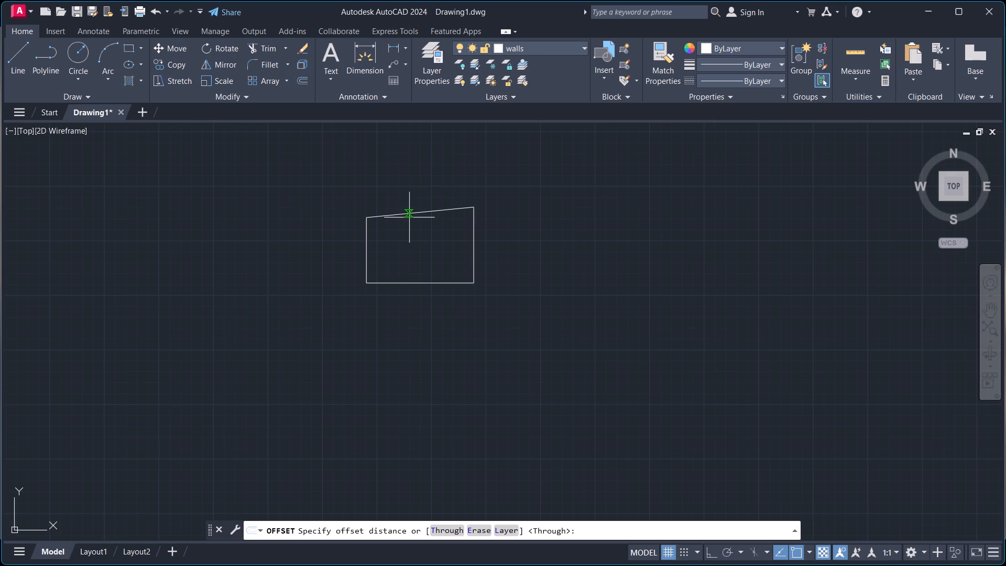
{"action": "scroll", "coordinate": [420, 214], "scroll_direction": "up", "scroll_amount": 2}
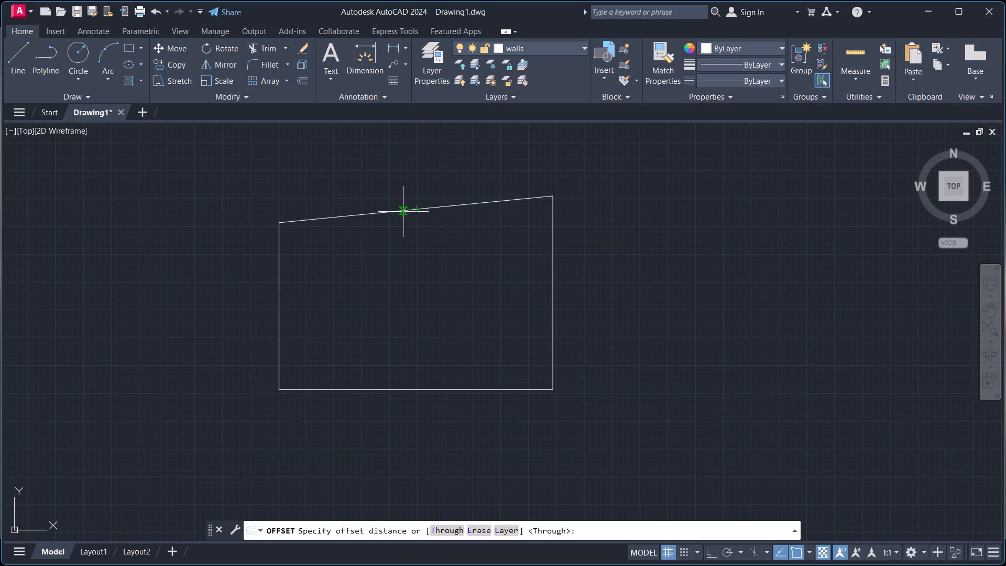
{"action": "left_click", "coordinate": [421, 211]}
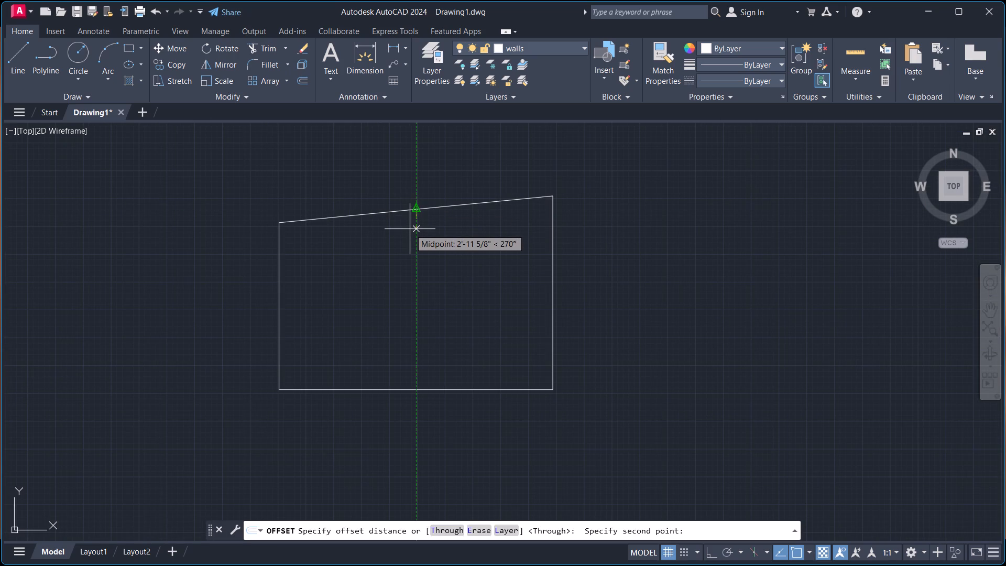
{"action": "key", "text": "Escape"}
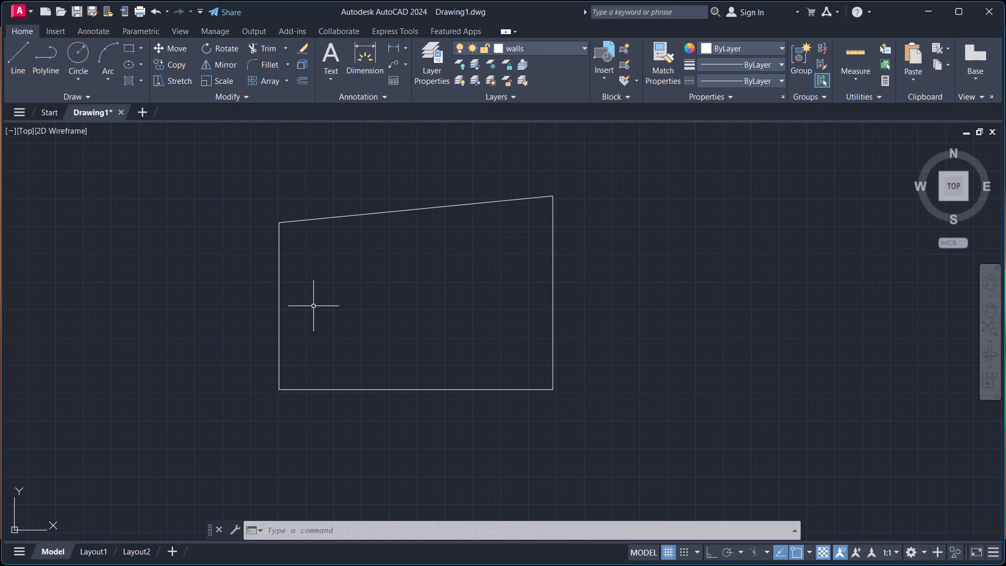
Offset all four lines of the plot outline inward by 6" to form the walls' inner faces.
{"action": "key", "text": "o"}
{"action": "key", "text": "Return"}
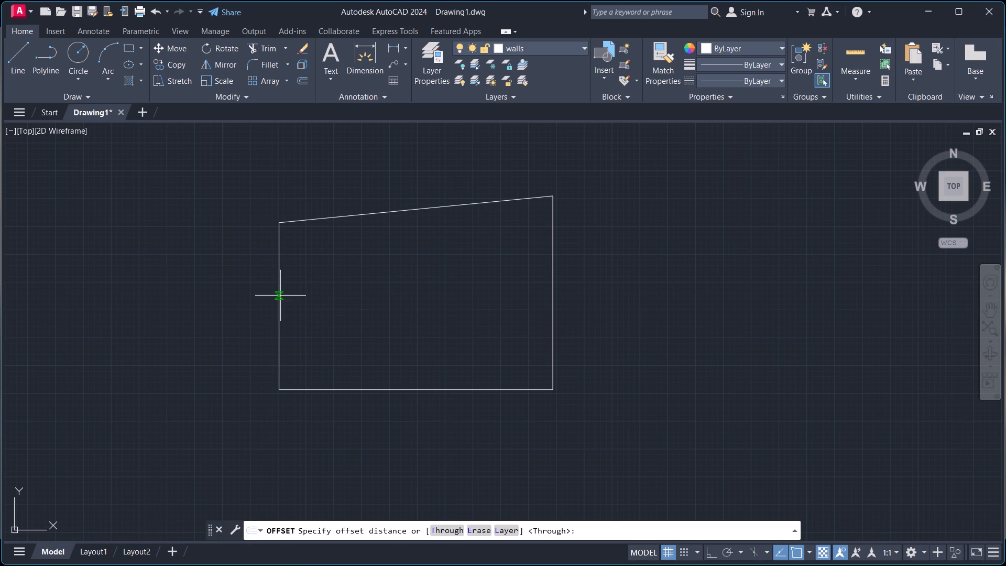
{"action": "left_click", "coordinate": [279, 296]}
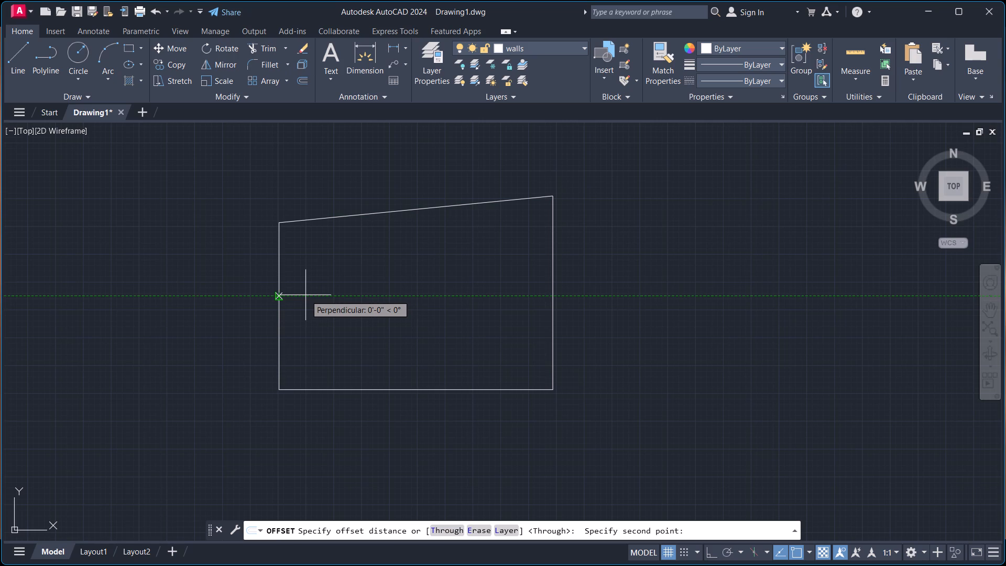
{"action": "key", "text": "6"}
{"action": "key", "text": "shift+quotedbl"}
{"action": "key", "text": "Return"}
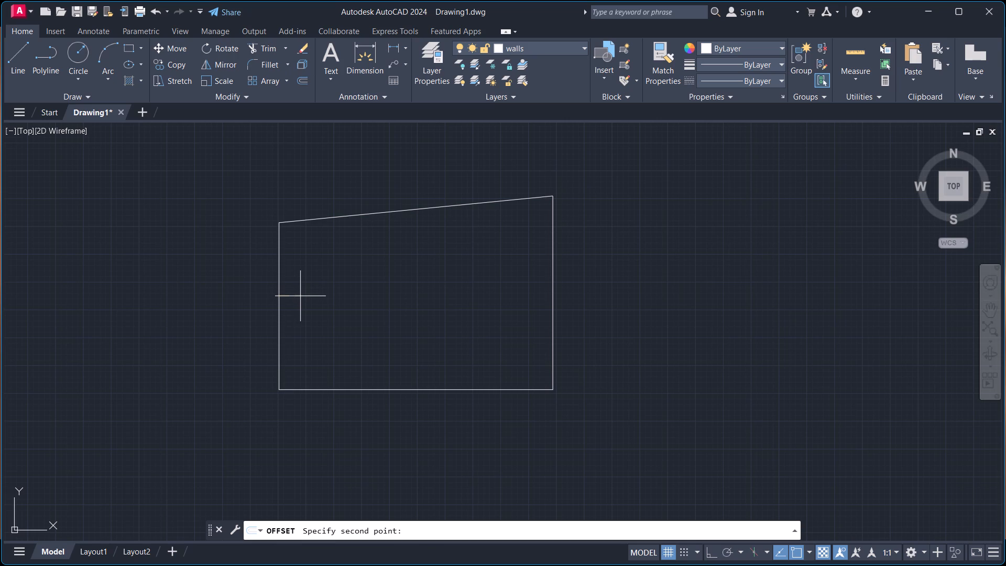
{"action": "key", "text": "6"}
{"action": "key", "text": "shift+quotedbl"}
{"action": "key", "text": "Return"}
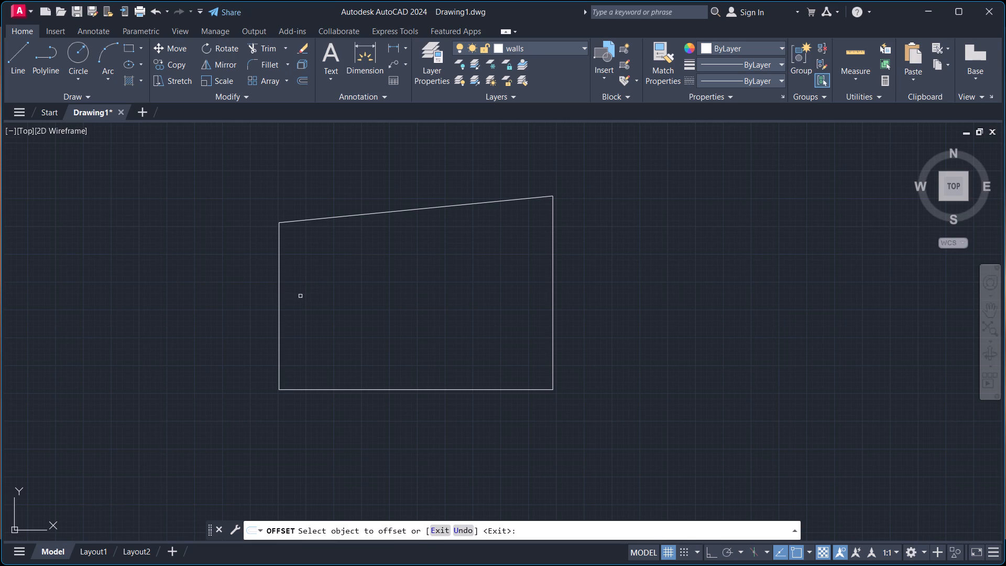
{"action": "left_click", "coordinate": [279, 304]}
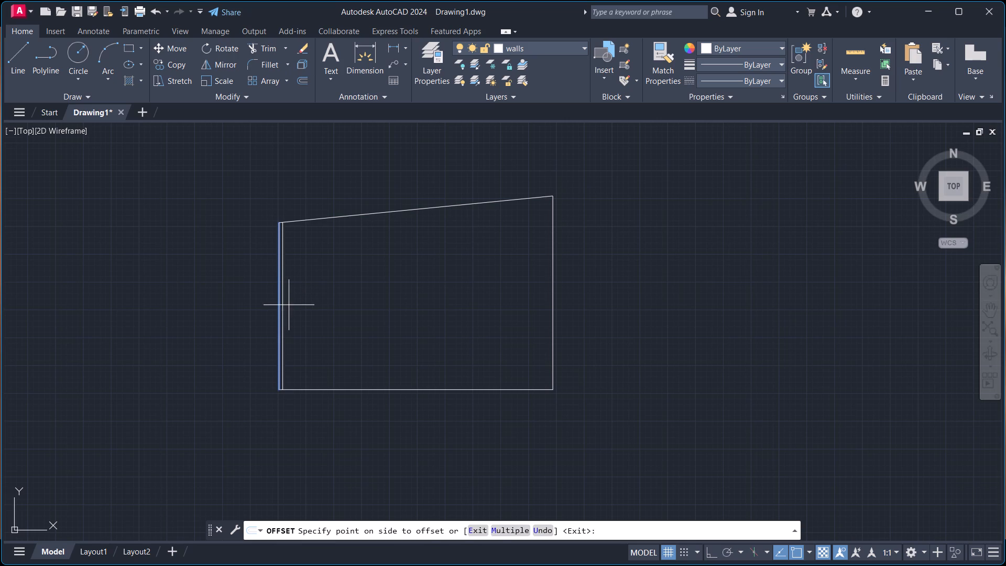
{"action": "left_click", "coordinate": [289, 305]}
{"action": "left_click", "coordinate": [553, 311]}
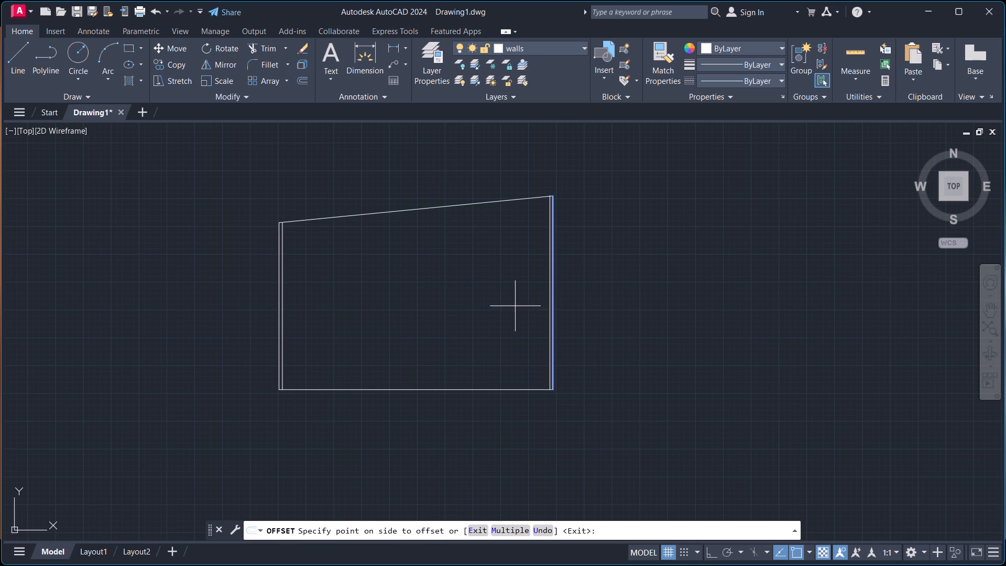
{"action": "left_click", "coordinate": [515, 306]}
{"action": "left_click", "coordinate": [454, 390]}
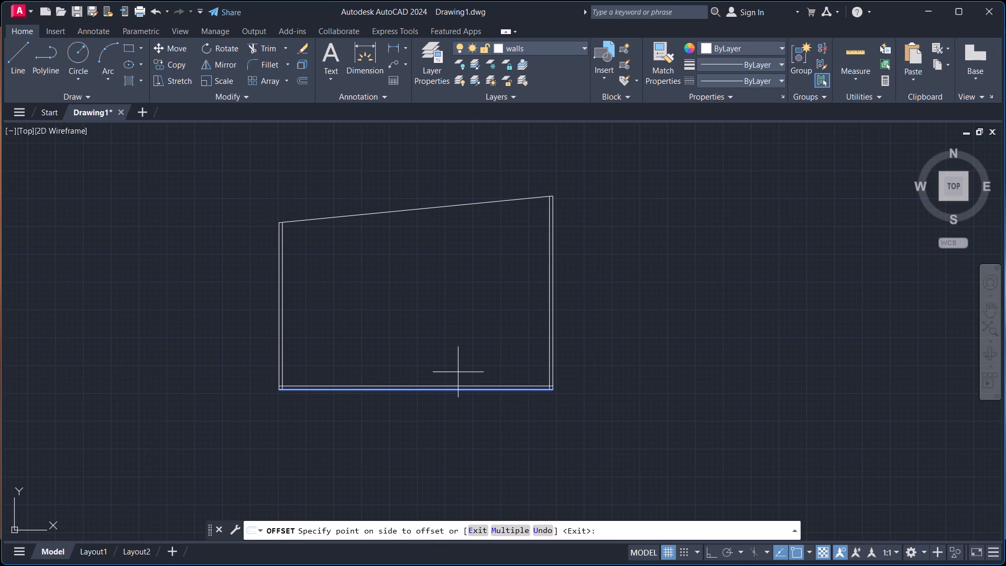
{"action": "left_click", "coordinate": [458, 372]}
{"action": "left_click", "coordinate": [442, 207]}
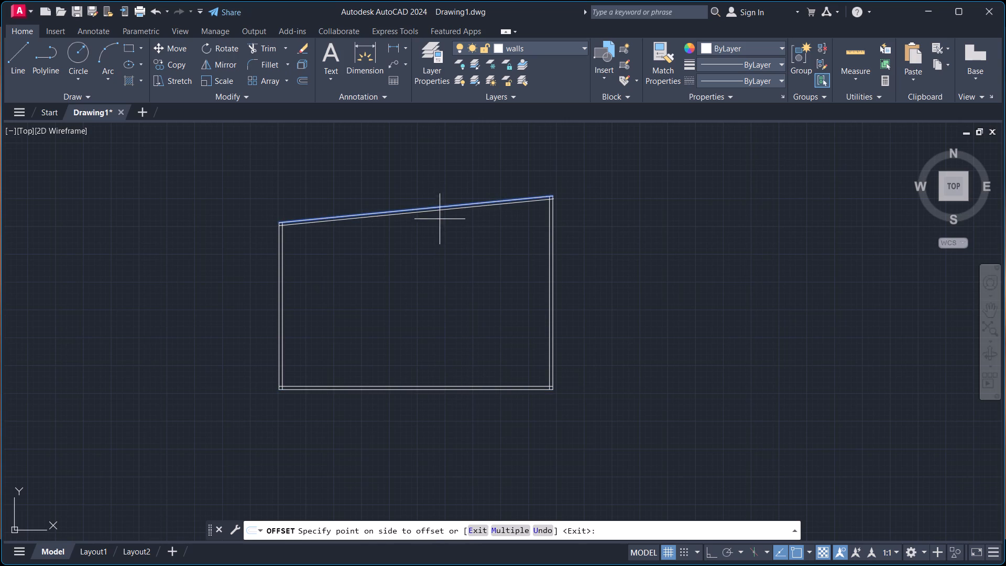
{"action": "left_click", "coordinate": [439, 231]}
{"action": "scroll", "coordinate": [288, 207], "scroll_direction": "up", "scroll_amount": 3}
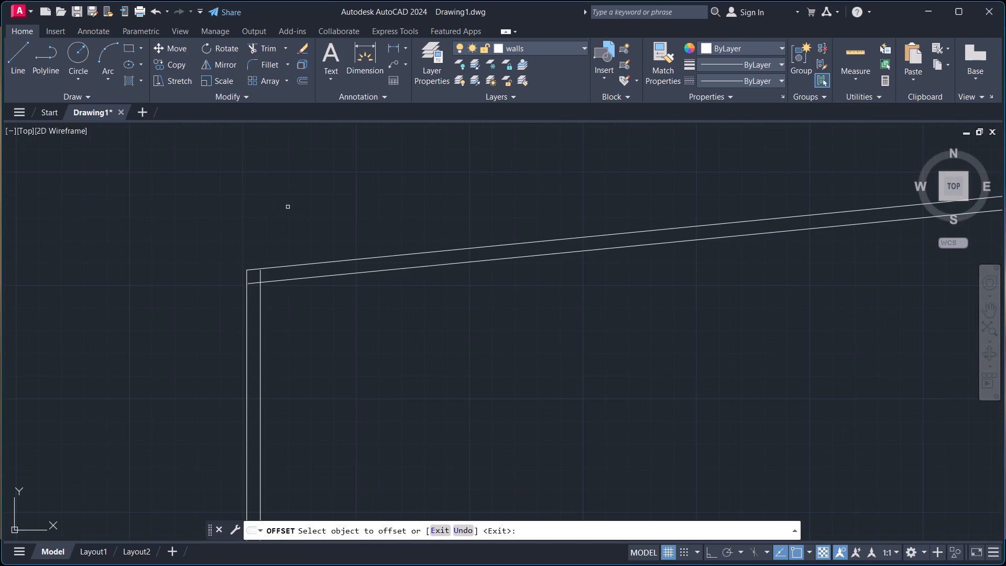
{"action": "key", "text": "Escape"}
Trim the overlapping line ends and leftover stubs at the two upper corners of the double-line walls.
{"action": "type", "text": "tr"}
{"action": "key", "text": "Return"}
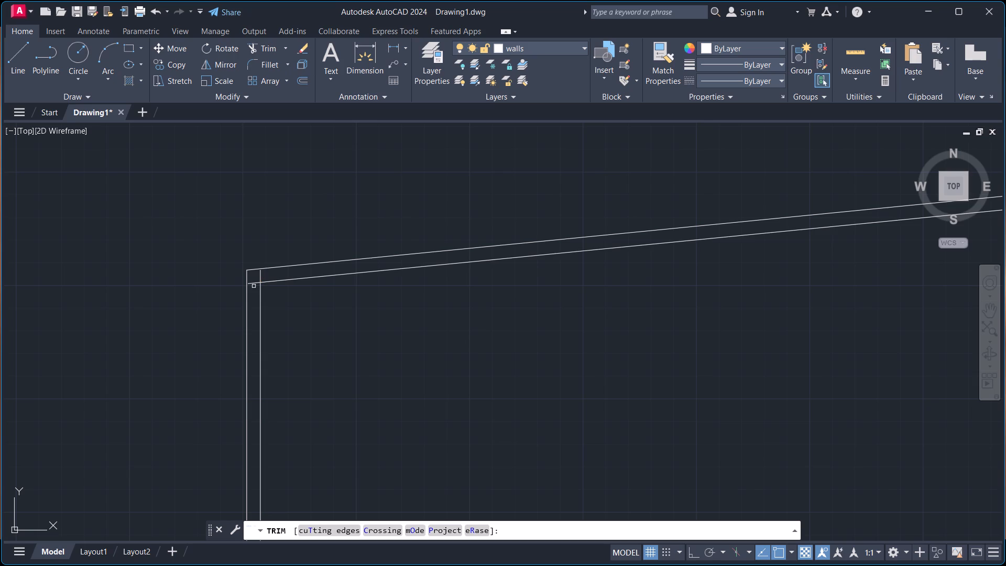
{"action": "left_click_drag", "start_coordinate": [254, 286], "coordinate": [268, 276]}
{"action": "scroll", "coordinate": [356, 322], "scroll_direction": "down", "scroll_amount": 3}
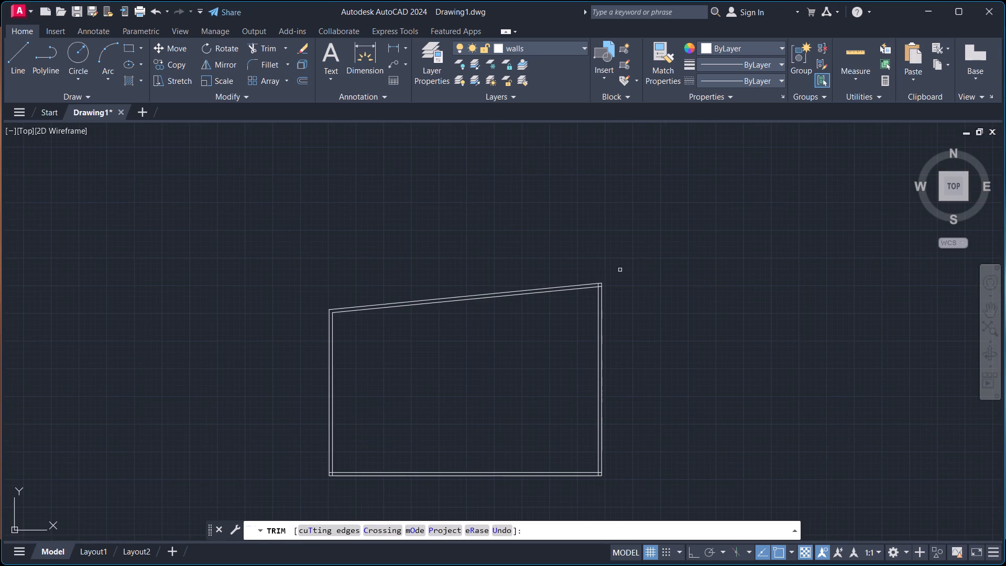
{"action": "scroll", "coordinate": [638, 276], "scroll_direction": "up", "scroll_amount": 5}
{"action": "left_click_drag", "start_coordinate": [234, 345], "coordinate": [276, 372]}
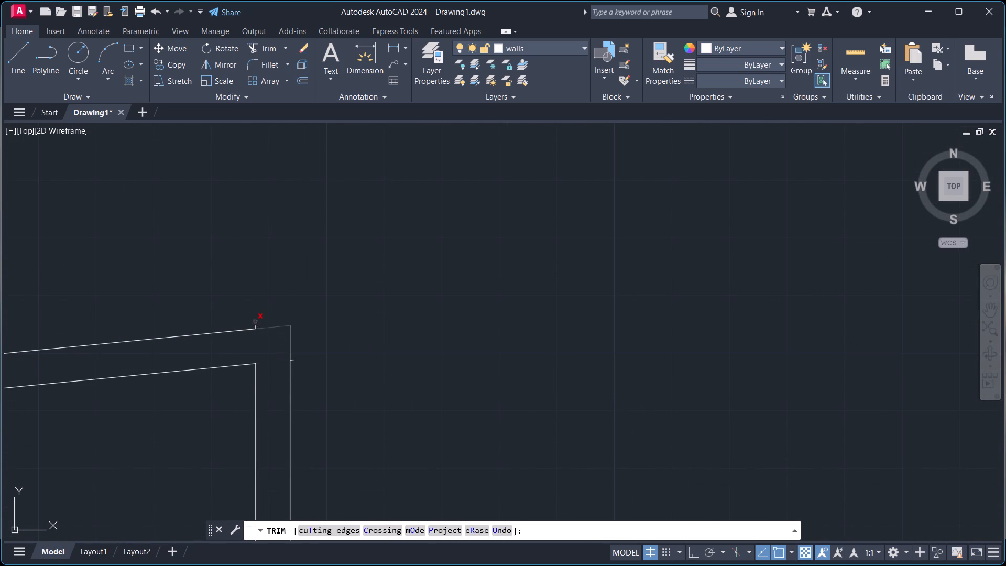
{"action": "scroll", "coordinate": [255, 321], "scroll_direction": "up", "scroll_amount": 1}
{"action": "left_click", "coordinate": [255, 330]}
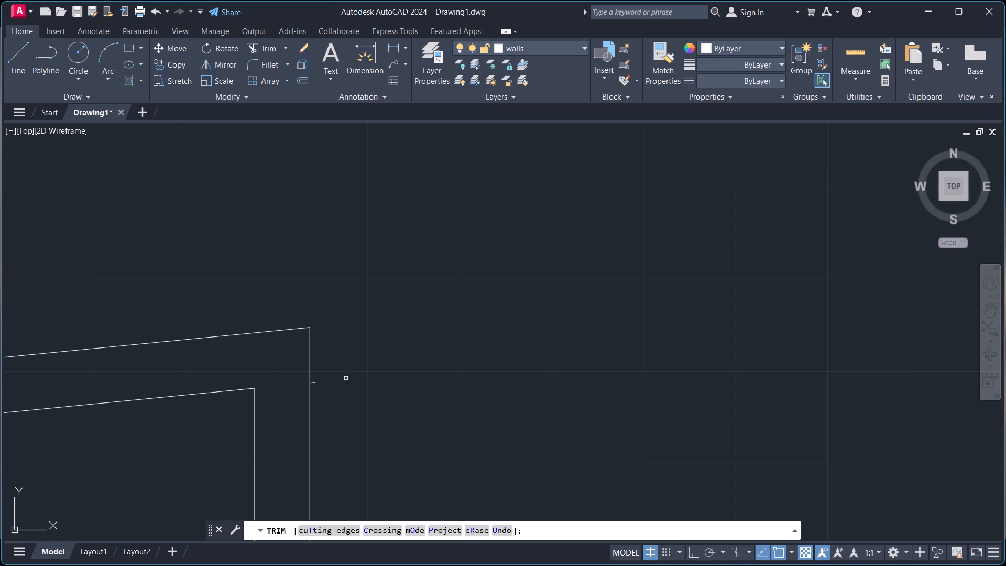
{"action": "left_click", "coordinate": [314, 383]}
Trim the overlapping inner line ends at the two lower corners of the walls and end the trimming.
{"action": "scroll", "coordinate": [559, 279], "scroll_direction": "down", "scroll_amount": 7}
{"action": "scroll", "coordinate": [566, 421], "scroll_direction": "up", "scroll_amount": 4}
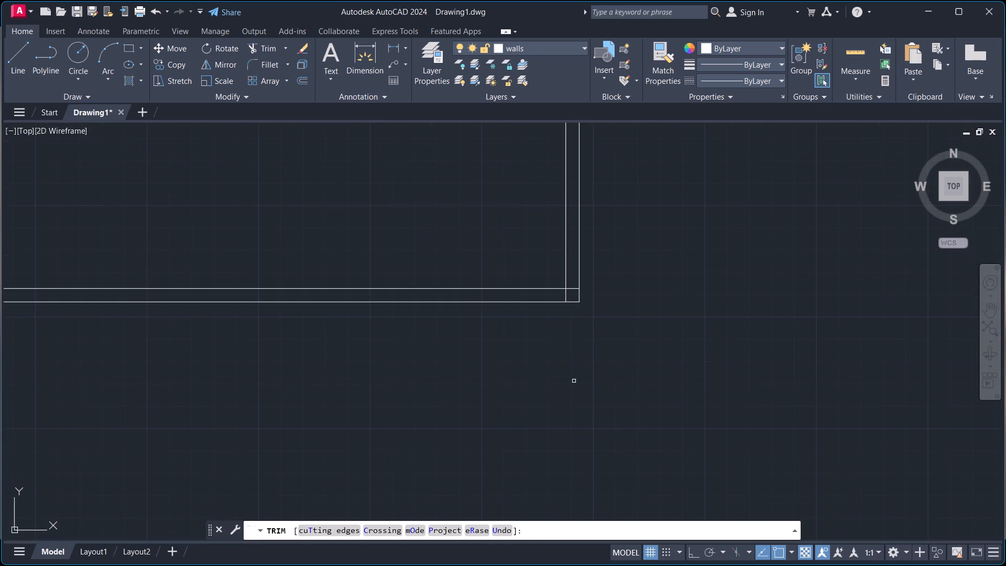
{"action": "scroll", "coordinate": [568, 352], "scroll_direction": "up", "scroll_amount": 1}
{"action": "left_click_drag", "start_coordinate": [571, 248], "coordinate": [567, 259]}
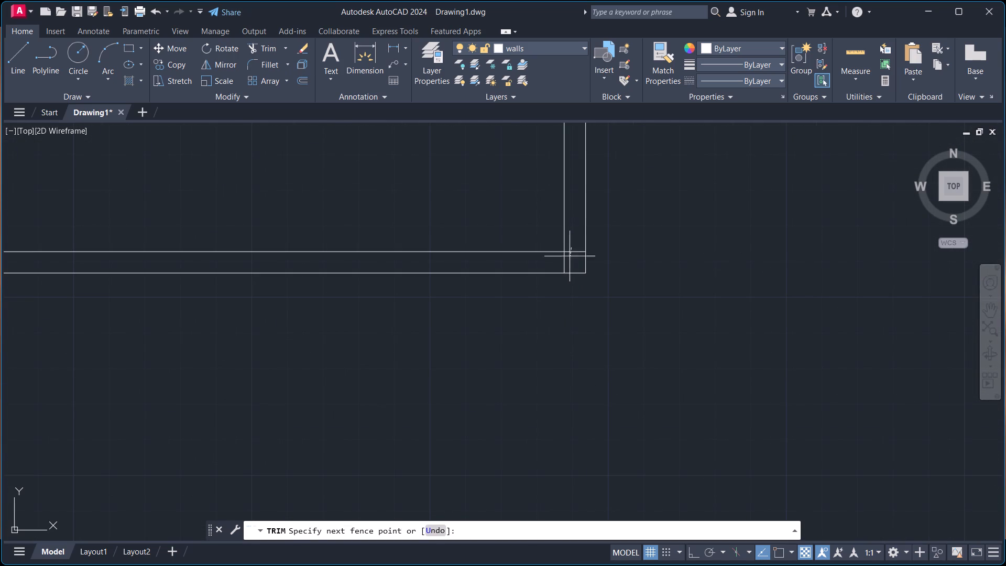
{"action": "left_click_drag", "start_coordinate": [567, 259], "coordinate": [559, 264]}
{"action": "scroll", "coordinate": [608, 264], "scroll_direction": "down", "scroll_amount": 3}
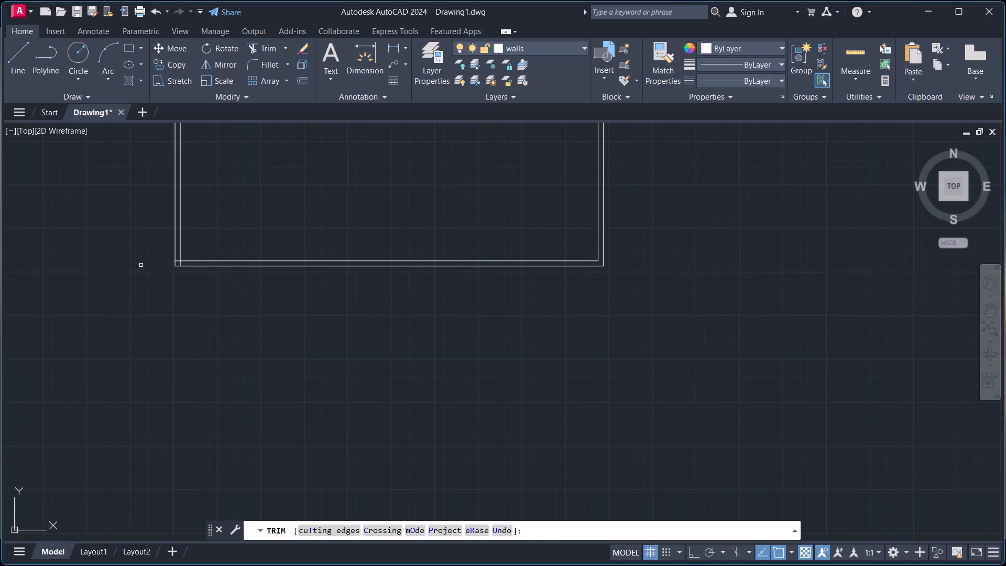
{"action": "scroll", "coordinate": [148, 266], "scroll_direction": "up", "scroll_amount": 4}
{"action": "left_click_drag", "start_coordinate": [311, 232], "coordinate": [320, 249]}
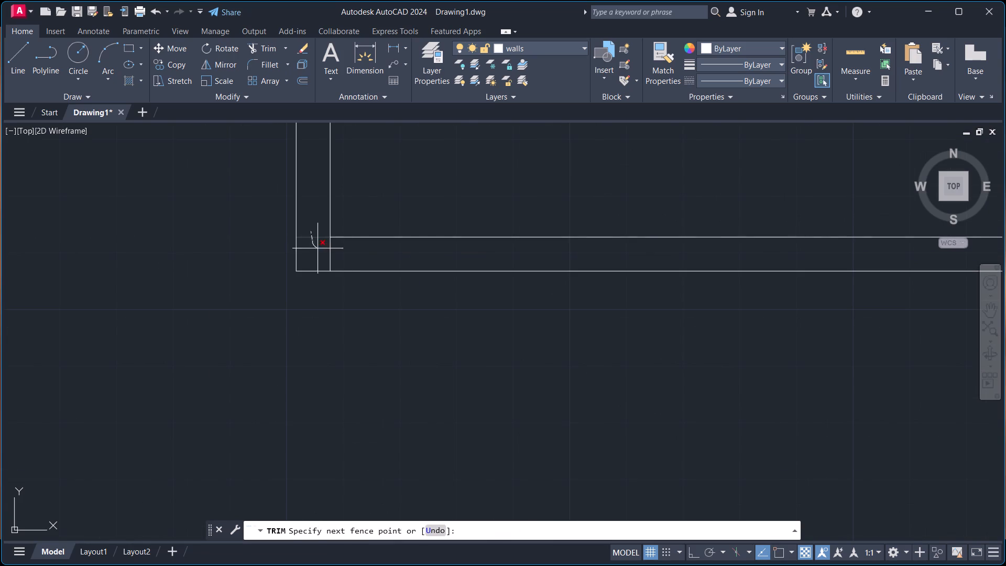
{"action": "left_click_drag", "start_coordinate": [320, 249], "coordinate": [337, 253]}
{"action": "scroll", "coordinate": [346, 247], "scroll_direction": "down", "scroll_amount": 3}
{"action": "middle_click_drag", "start_coordinate": [475, 186], "coordinate": [383, 374]}
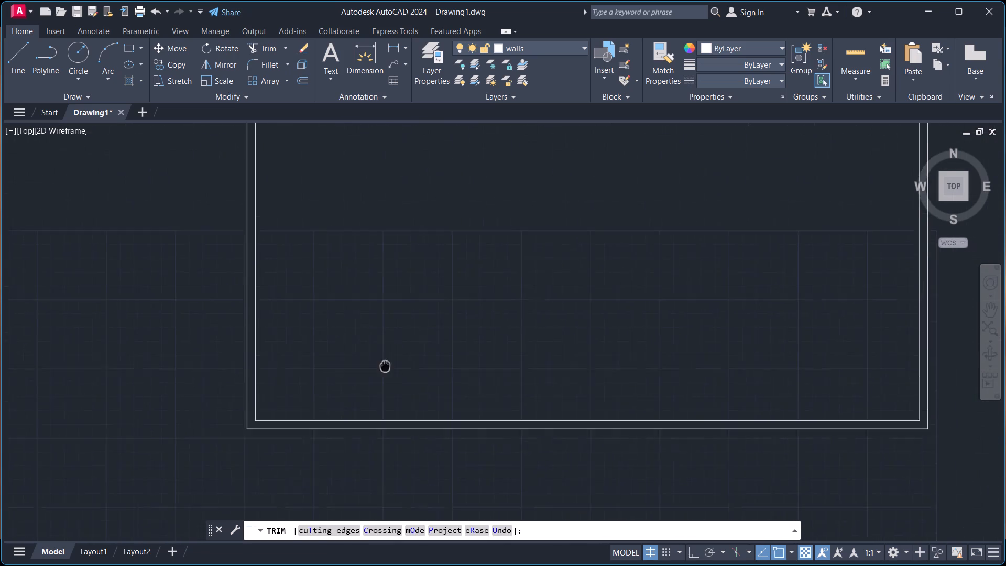
{"action": "scroll", "coordinate": [429, 339], "scroll_direction": "down", "scroll_amount": 3}
{"action": "middle_click_drag", "start_coordinate": [473, 311], "coordinate": [429, 354]}
{"action": "scroll", "coordinate": [429, 334], "scroll_direction": "up", "scroll_amount": 1}
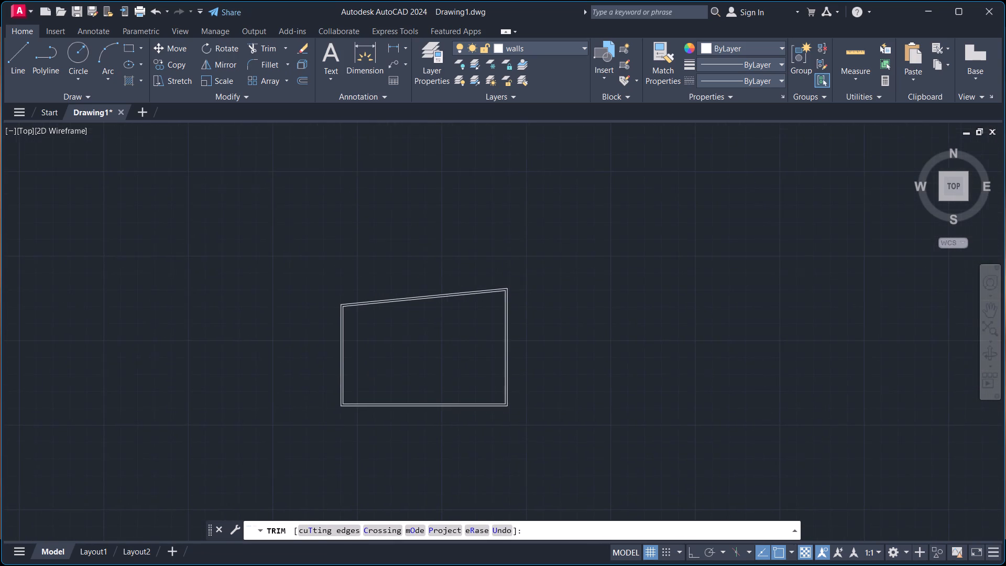
{"action": "scroll", "coordinate": [429, 334], "scroll_direction": "up", "scroll_amount": 1}
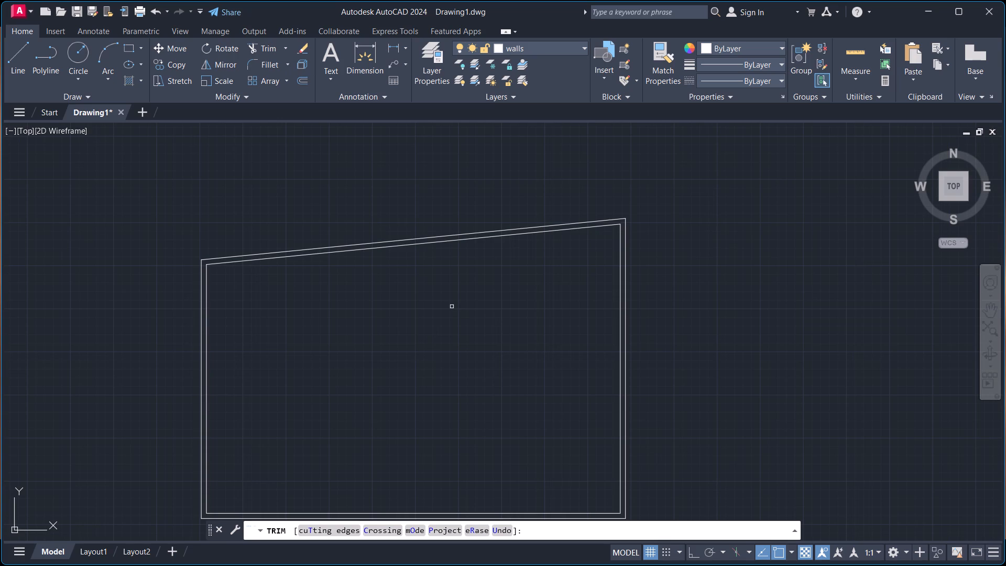
{"action": "key", "text": "Escape"}
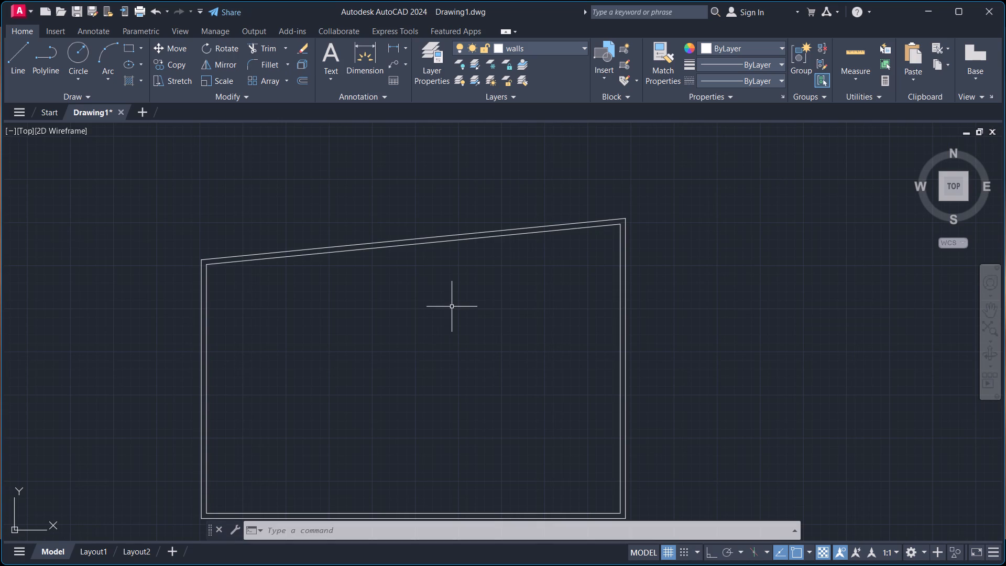
With Ortho on, draw a horizontal construction line (XLINE) through the inner upper-left corner of the walls.
{"action": "type", "text": "xl"}
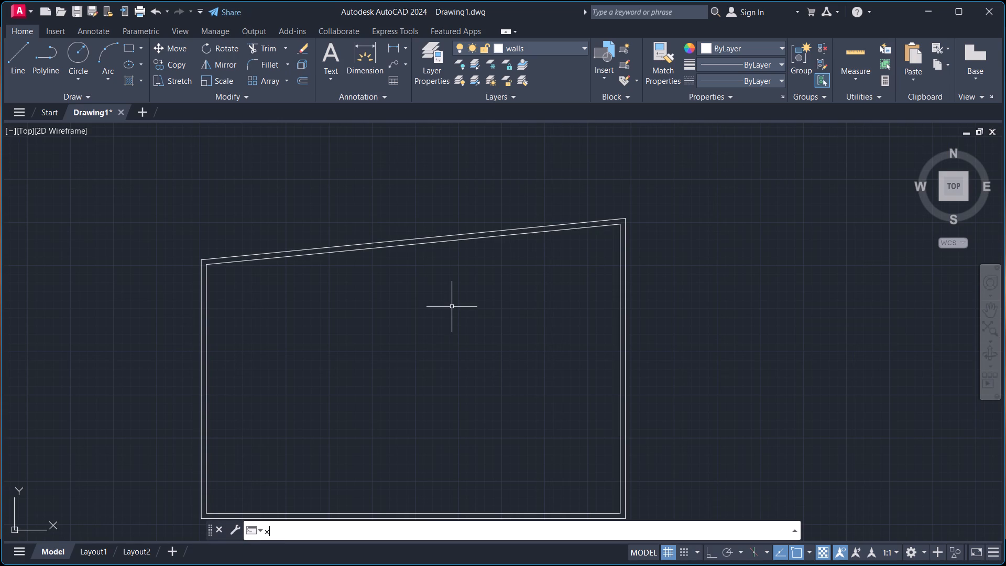
{"action": "key", "text": "Return"}
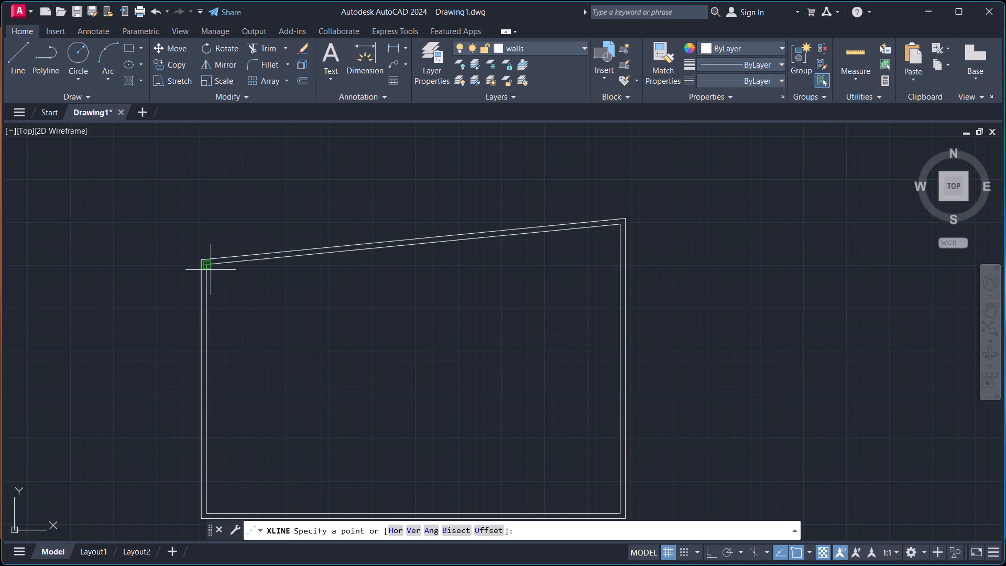
{"action": "scroll", "coordinate": [209, 267], "scroll_direction": "up", "scroll_amount": 2}
{"action": "left_click", "coordinate": [199, 261]}
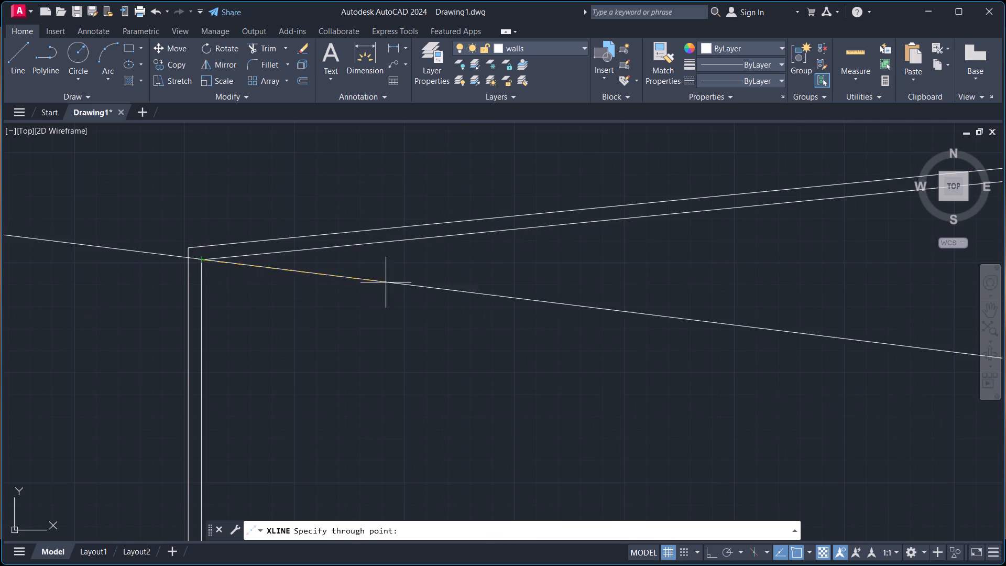
{"action": "key", "text": "F8"}
{"action": "scroll", "coordinate": [440, 265], "scroll_direction": "down", "scroll_amount": 2}
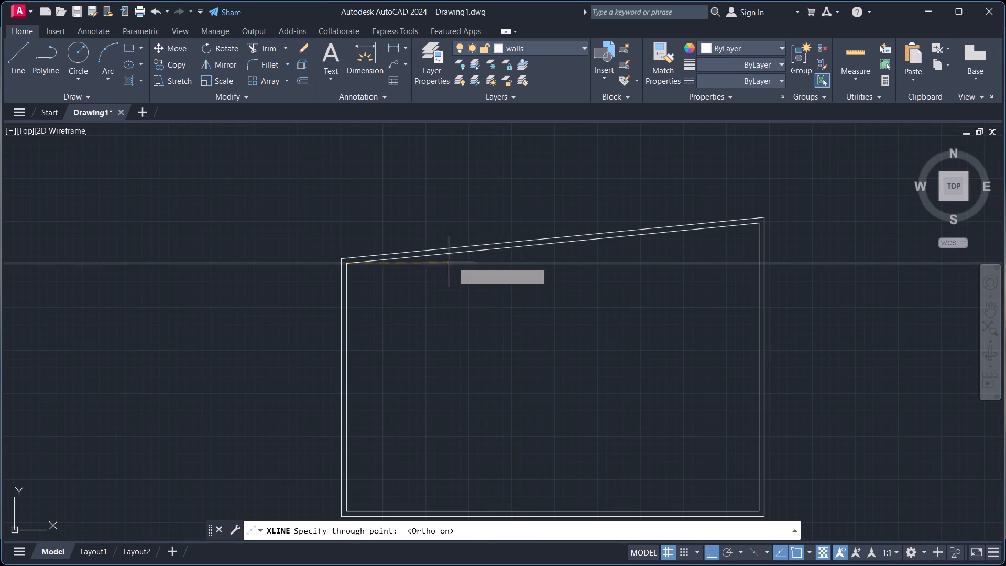
{"action": "left_click", "coordinate": [614, 269]}
{"action": "key", "text": "Escape"}
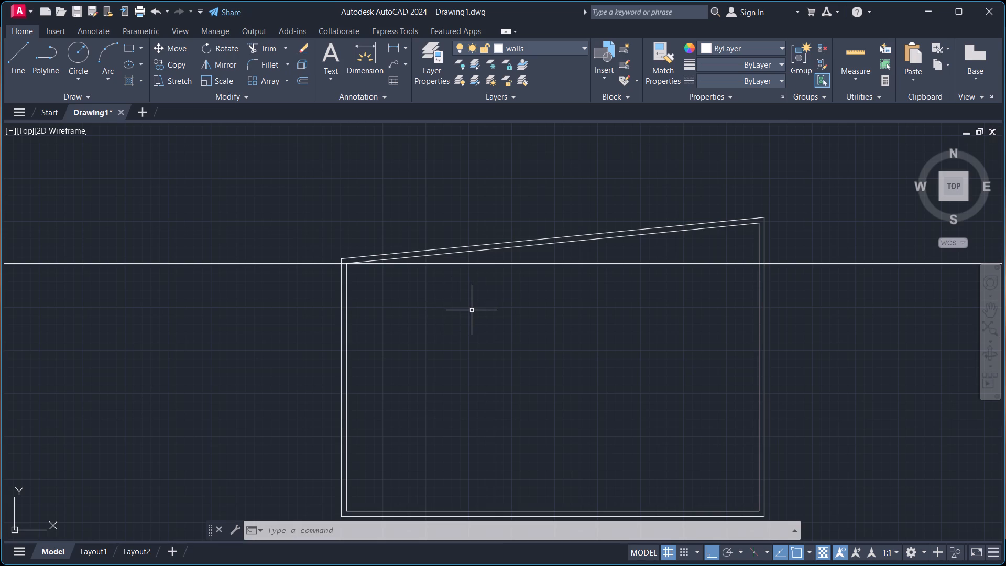
Offset the left, bottom and right inner wall lines inward by 1'.
{"action": "scroll", "coordinate": [501, 308], "scroll_direction": "down", "scroll_amount": 1}
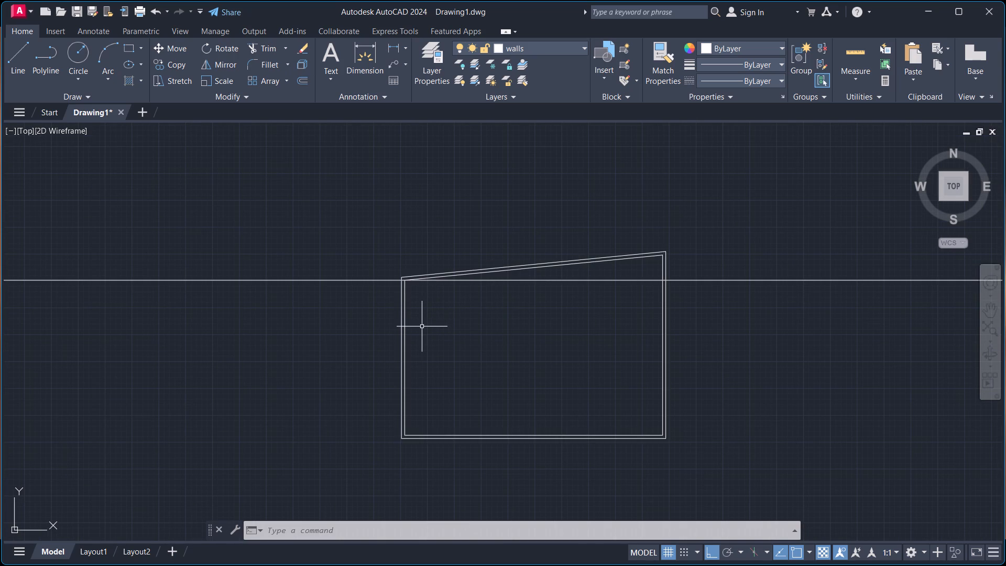
{"action": "key", "text": "o"}
{"action": "key", "text": "Return"}
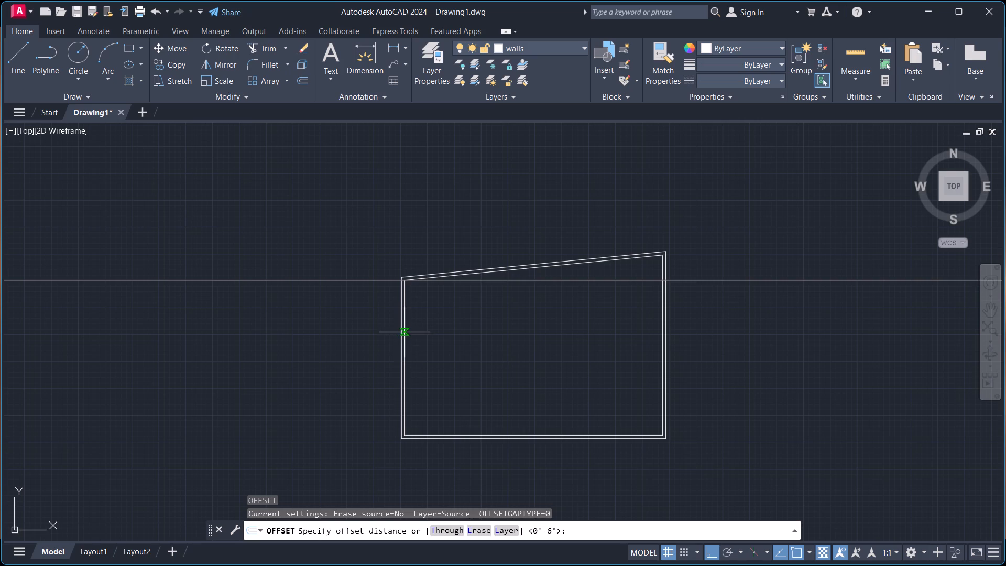
{"action": "left_click", "coordinate": [404, 333]}
{"action": "type", "text": "1'"}
{"action": "key", "text": "Return"}
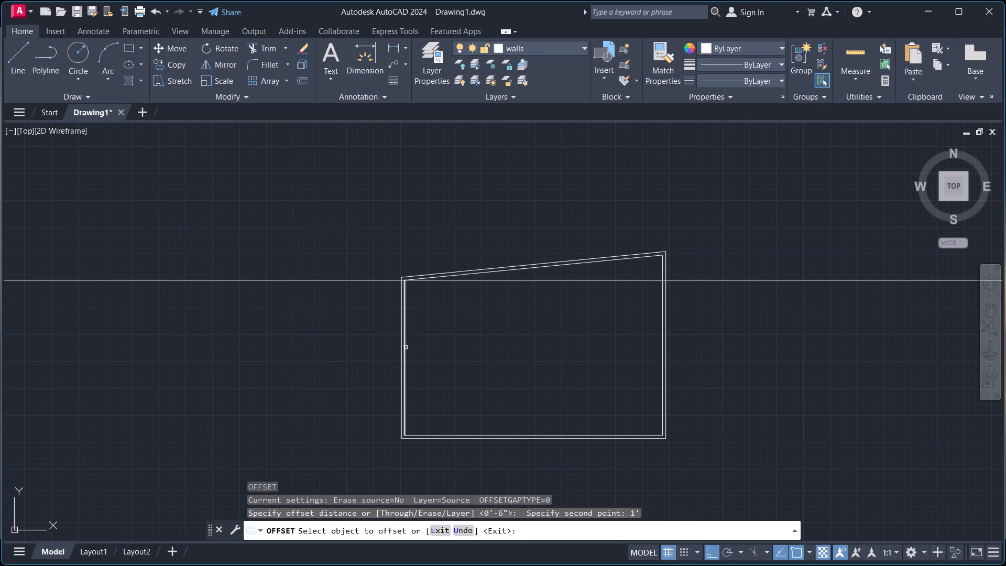
{"action": "left_click", "coordinate": [406, 347]}
{"action": "left_click", "coordinate": [443, 351]}
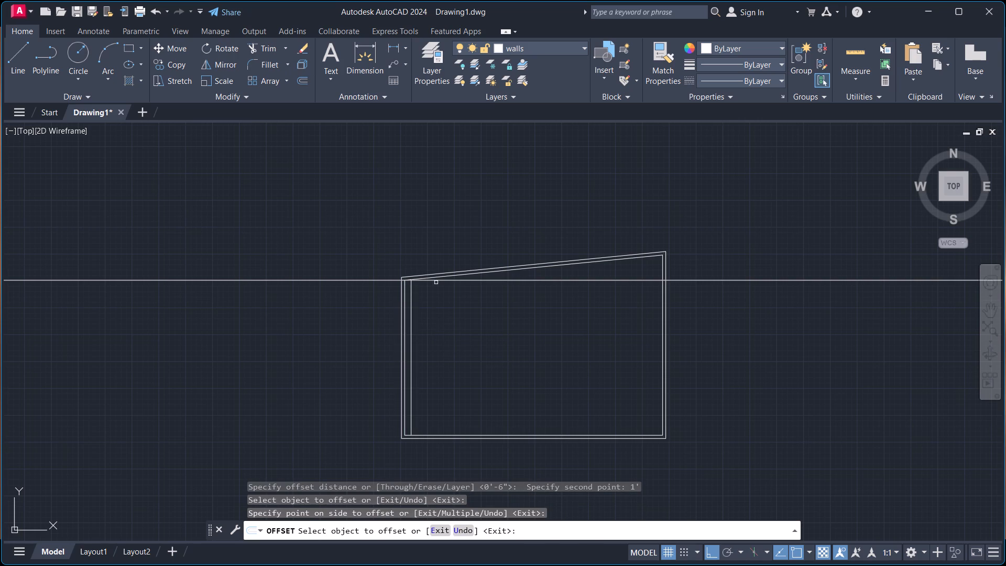
{"action": "scroll", "coordinate": [436, 282], "scroll_direction": "up", "scroll_amount": 2}
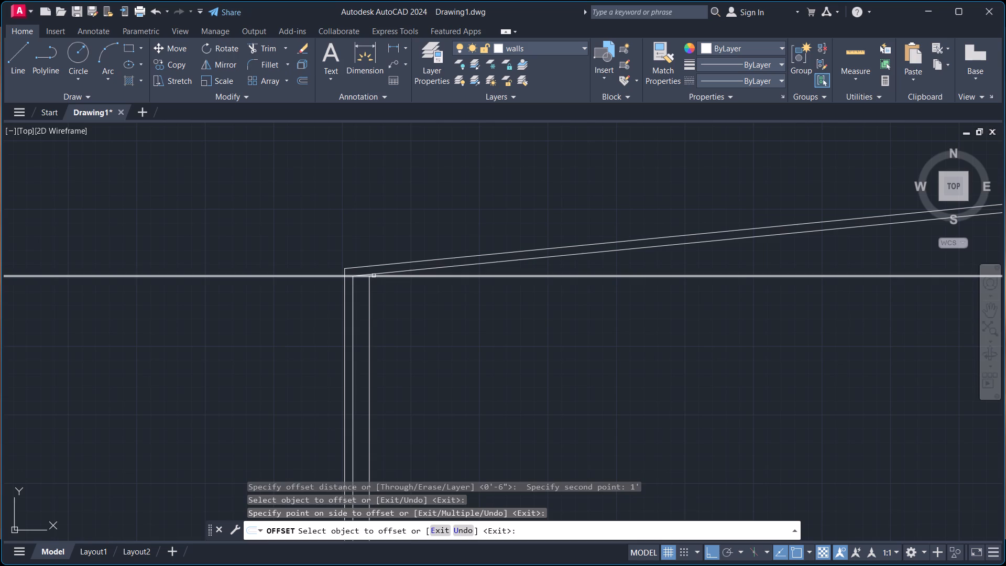
{"action": "scroll", "coordinate": [381, 304], "scroll_direction": "down", "scroll_amount": 2}
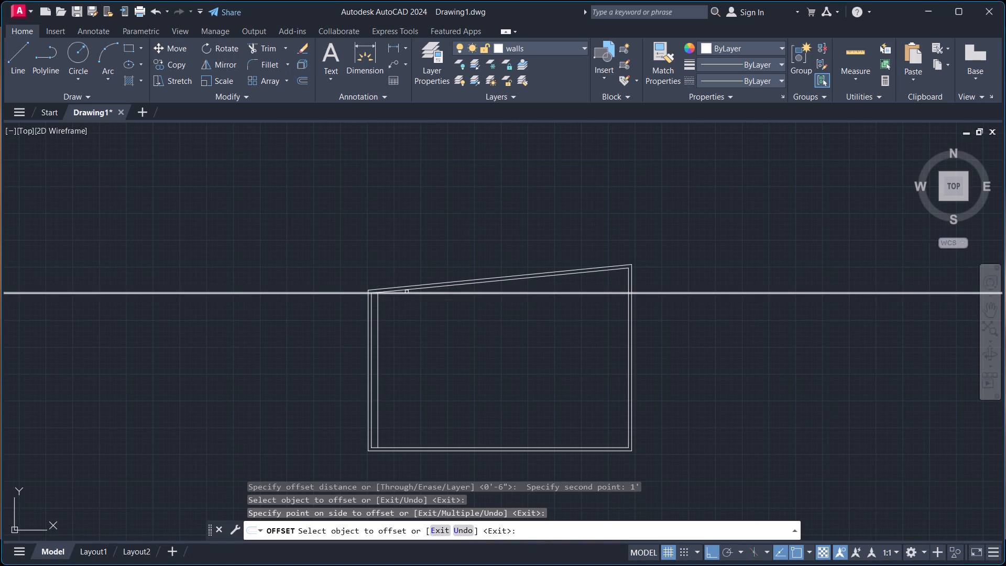
{"action": "scroll", "coordinate": [404, 290], "scroll_direction": "up", "scroll_amount": 3}
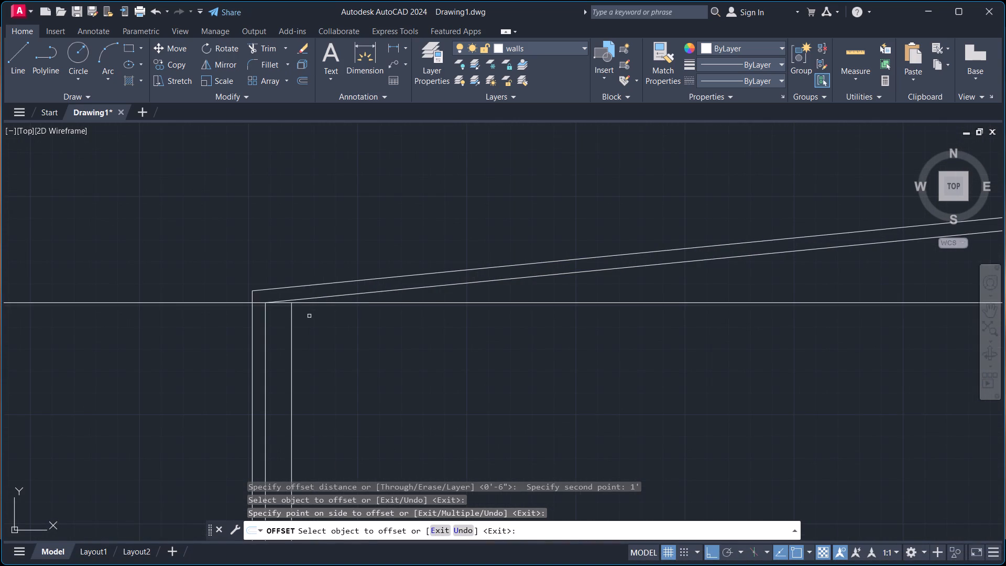
{"action": "scroll", "coordinate": [337, 309], "scroll_direction": "down", "scroll_amount": 2}
{"action": "scroll", "coordinate": [407, 364], "scroll_direction": "down", "scroll_amount": 3}
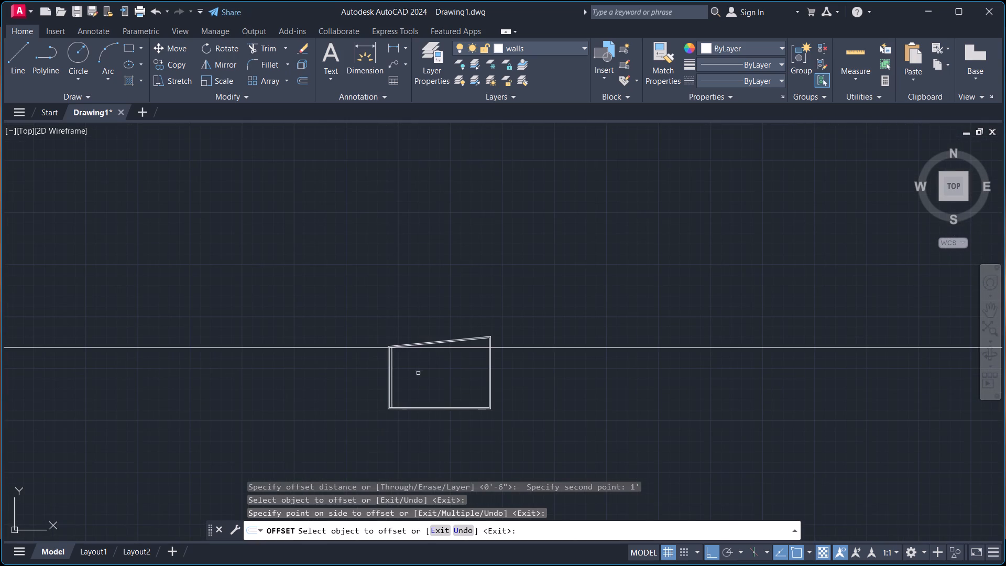
{"action": "scroll", "coordinate": [413, 402], "scroll_direction": "up", "scroll_amount": 3}
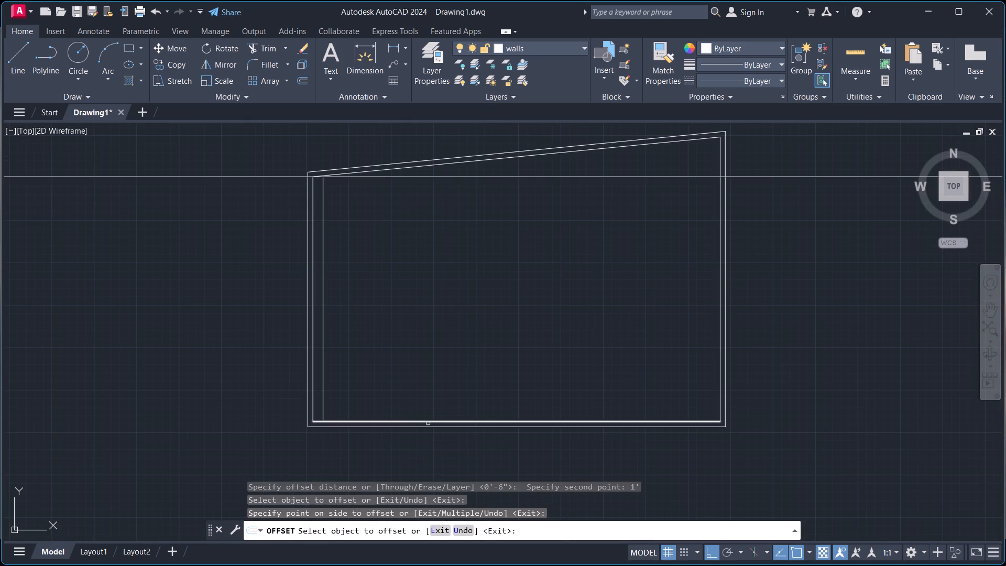
{"action": "left_click", "coordinate": [432, 422]}
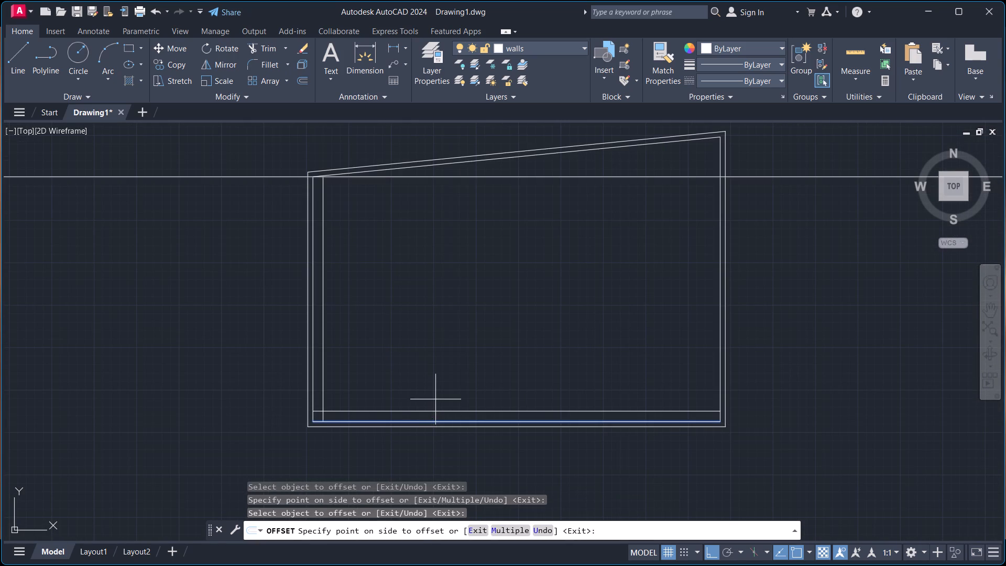
{"action": "left_click", "coordinate": [435, 399]}
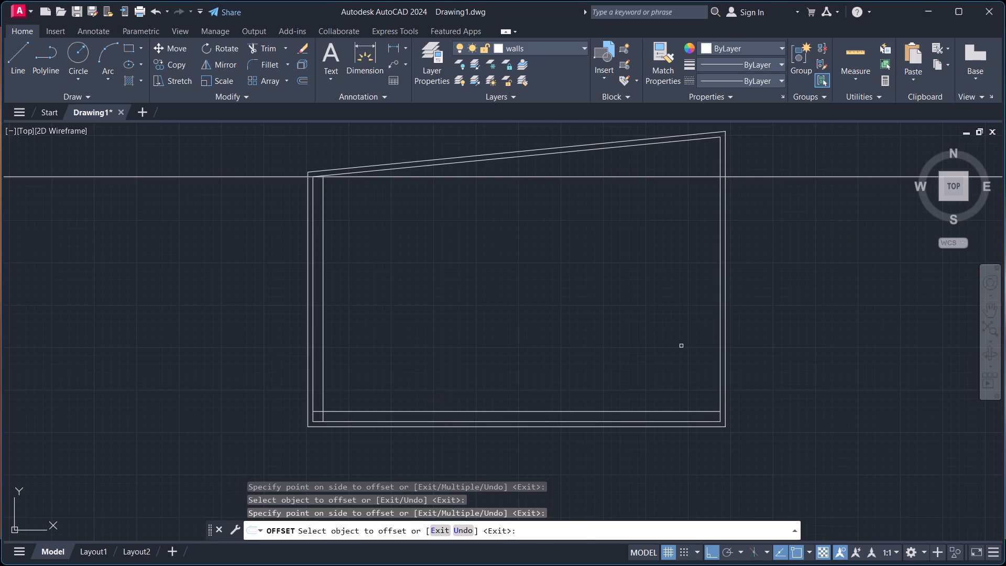
{"action": "left_click", "coordinate": [720, 338]}
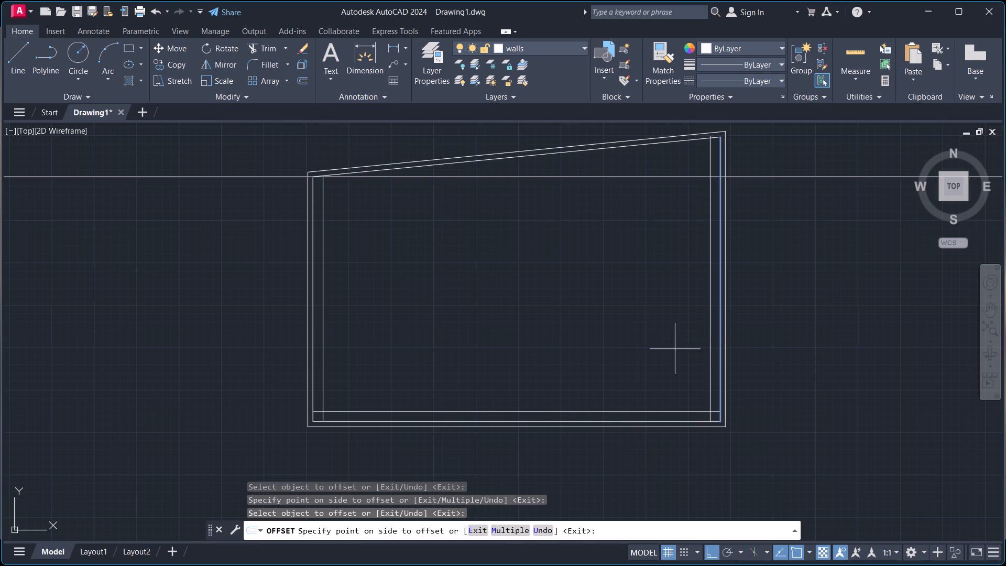
{"action": "left_click", "coordinate": [667, 351]}
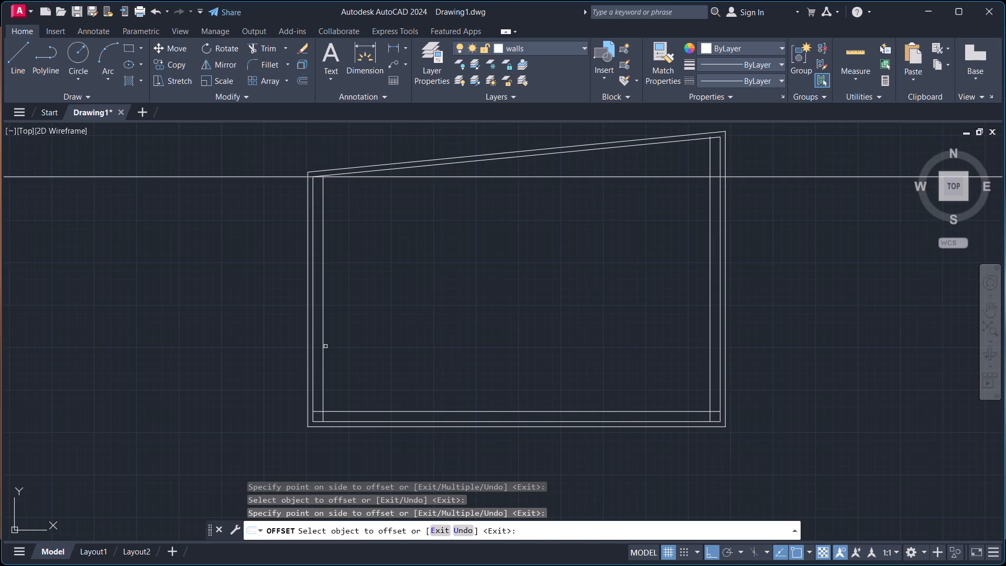
{"action": "key", "text": "Escape"}
Erase the vertical line offset 1' from the left inner wall line.
{"action": "left_click", "coordinate": [323, 333]}
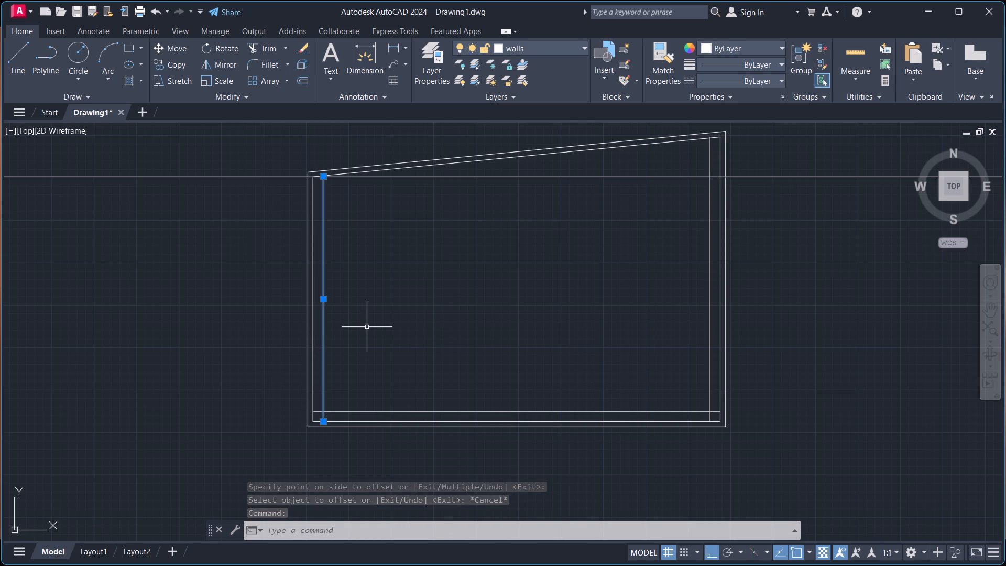
{"action": "key", "text": "e"}
{"action": "key", "text": "Return"}
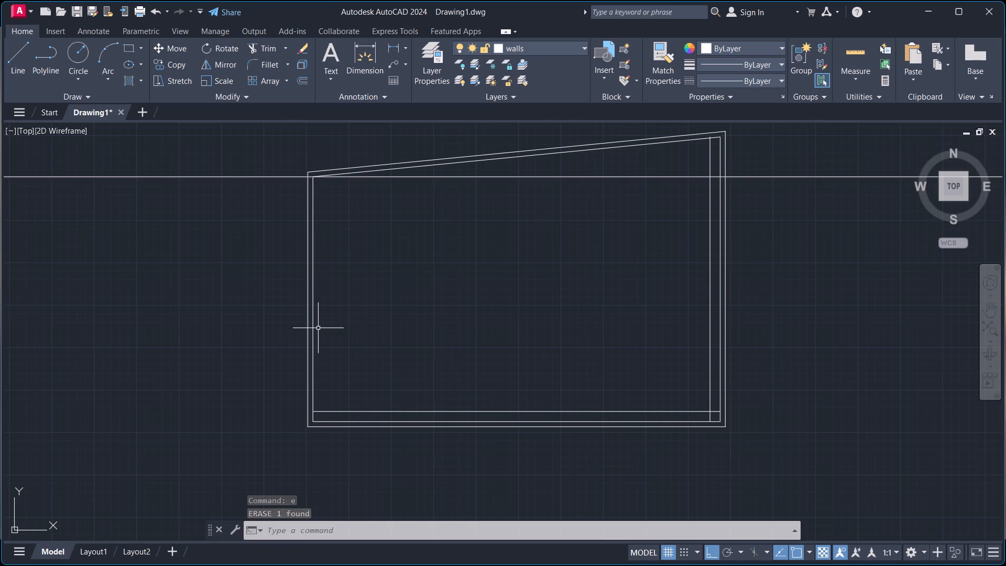
Offset the left inner wall line 7' into the plot.
{"action": "key", "text": "o"}
{"action": "key", "text": "Return"}
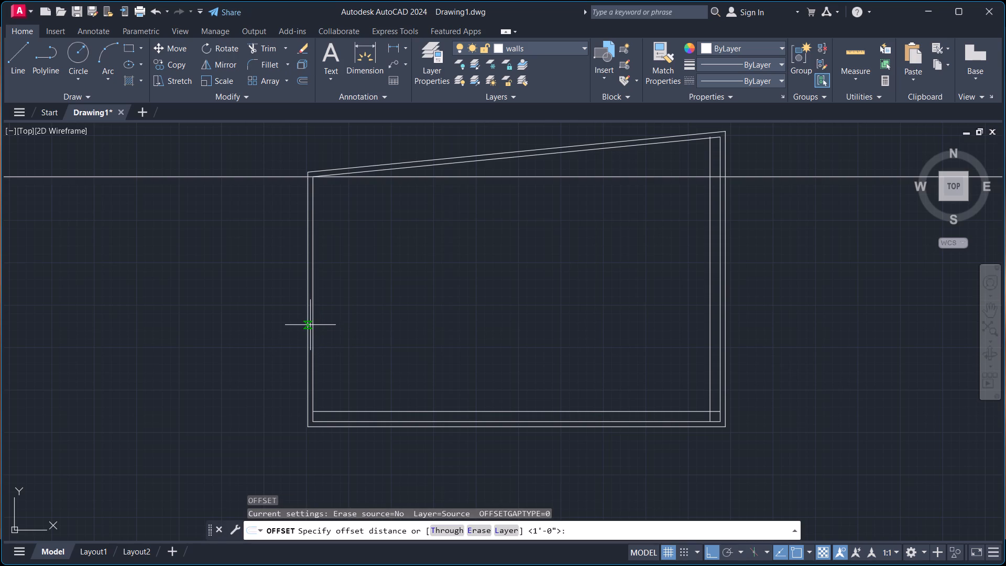
{"action": "left_click", "coordinate": [313, 324]}
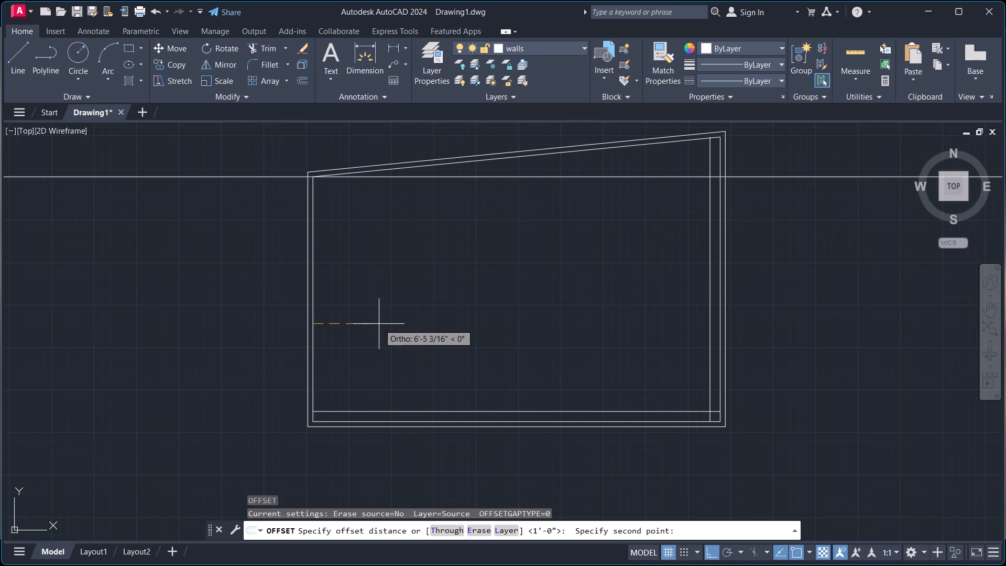
{"action": "type", "text": "7'"}
{"action": "key", "text": "Return"}
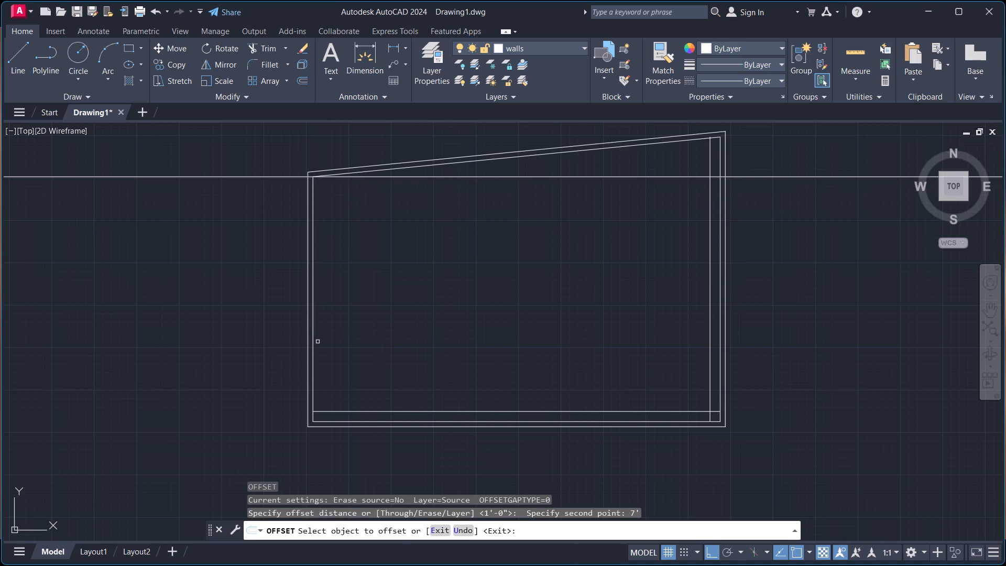
{"action": "left_click", "coordinate": [312, 343]}
{"action": "left_click", "coordinate": [435, 349]}
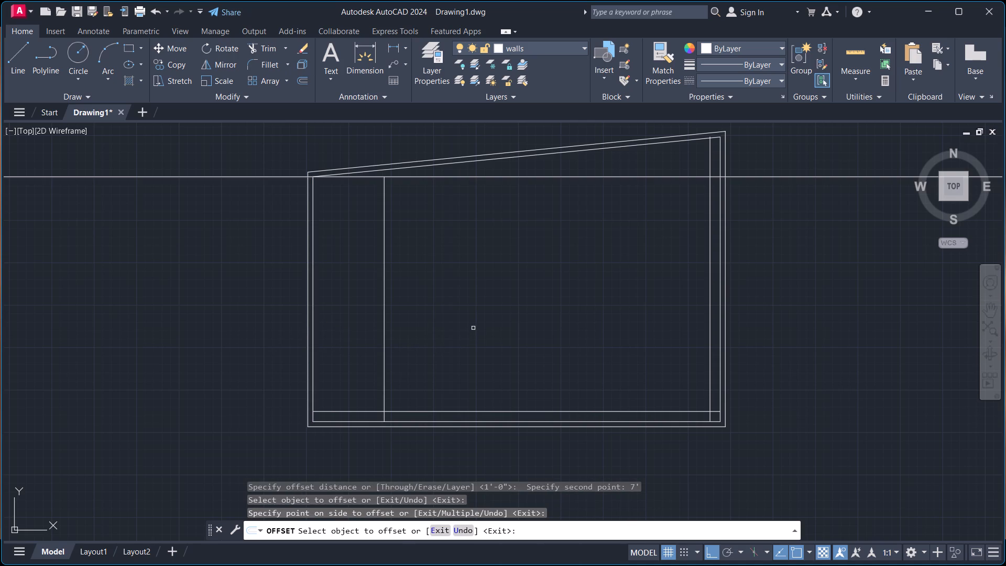
{"action": "key", "text": "Escape"}
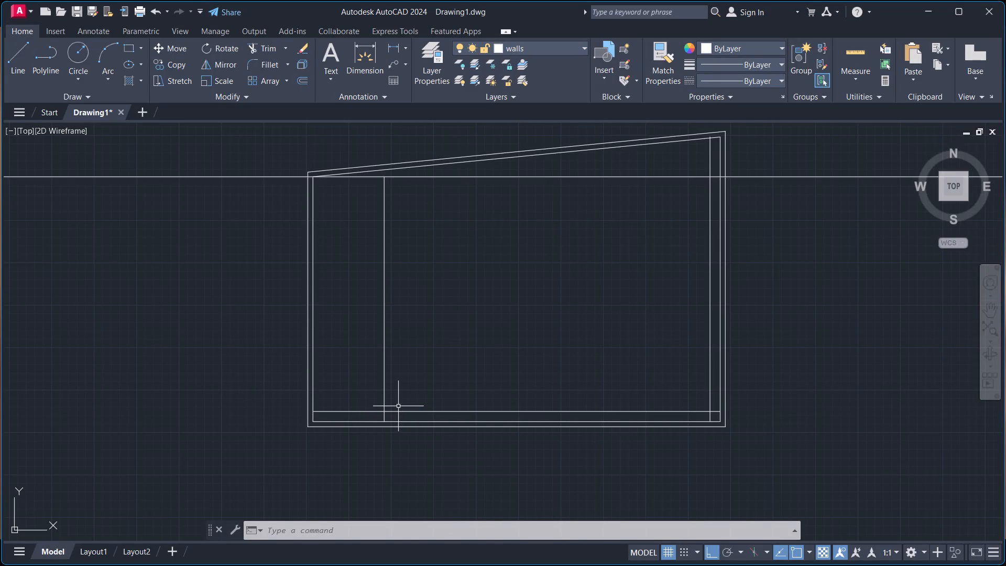
Offset the vertical interior line by 4" away from the left wall to form a double-line partition.
{"action": "key", "text": "space"}
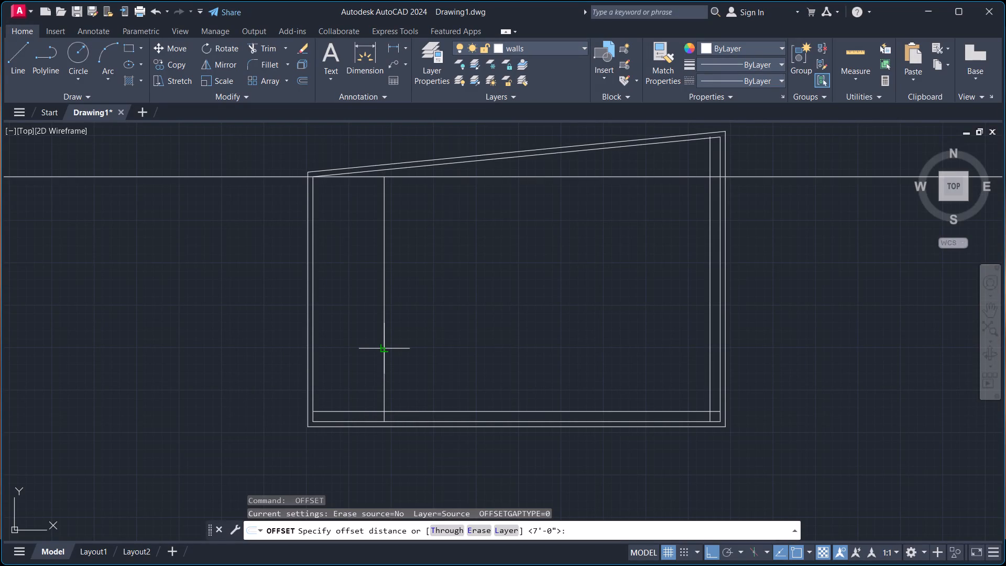
{"action": "left_click", "coordinate": [385, 346]}
{"action": "key", "text": "4"}
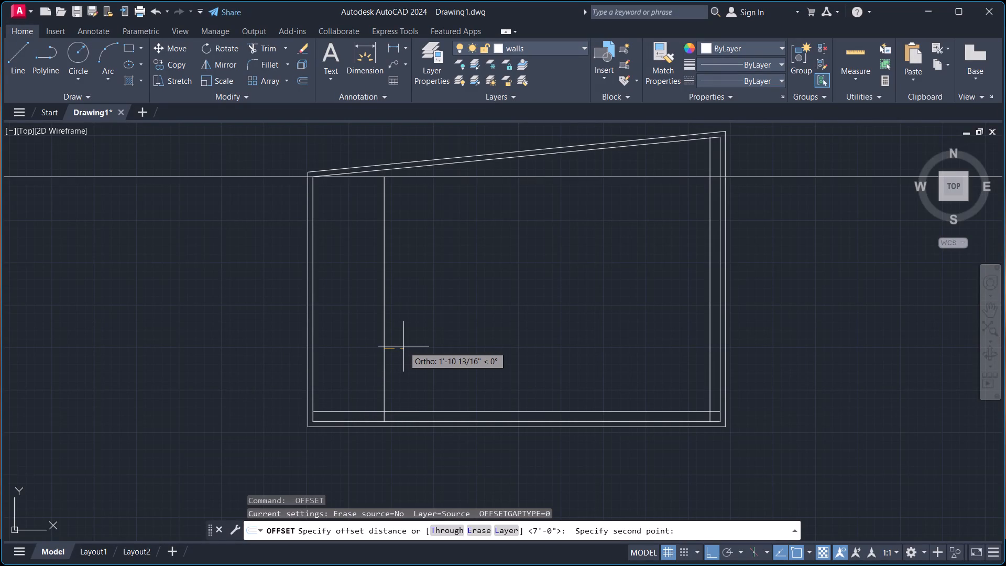
{"action": "key", "text": "shift+quotedbl"}
{"action": "key", "text": "Return"}
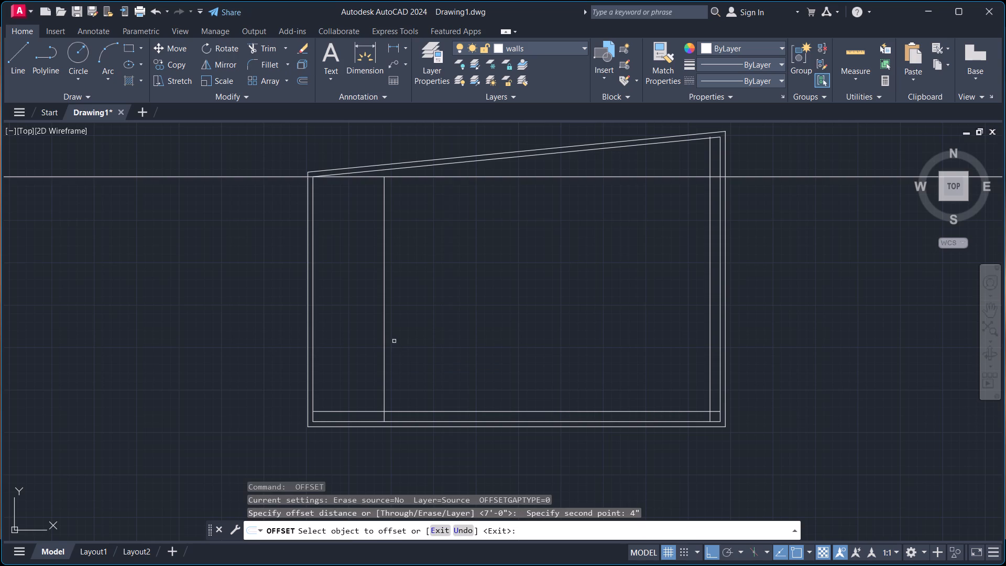
{"action": "left_click", "coordinate": [386, 341]}
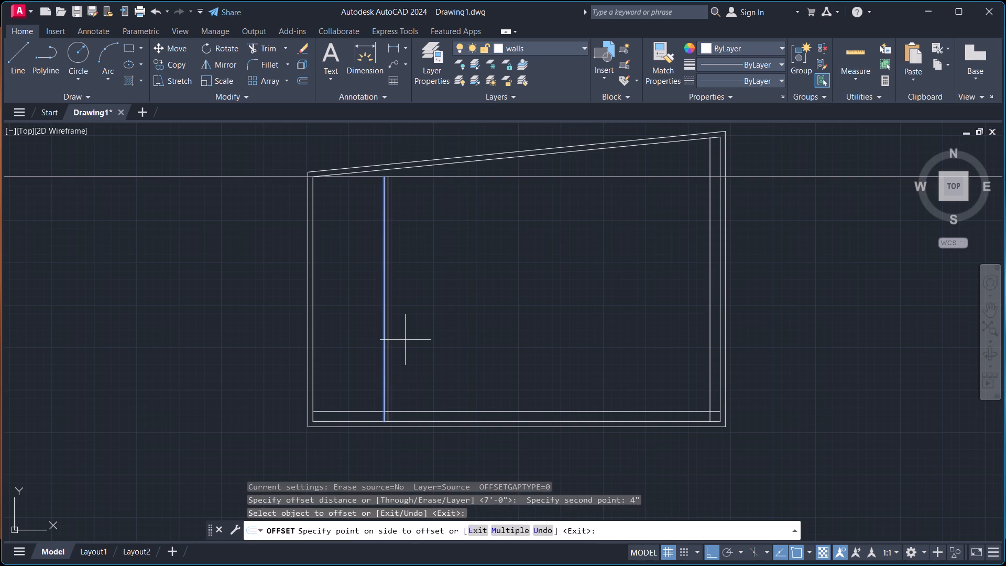
{"action": "left_click", "coordinate": [411, 340]}
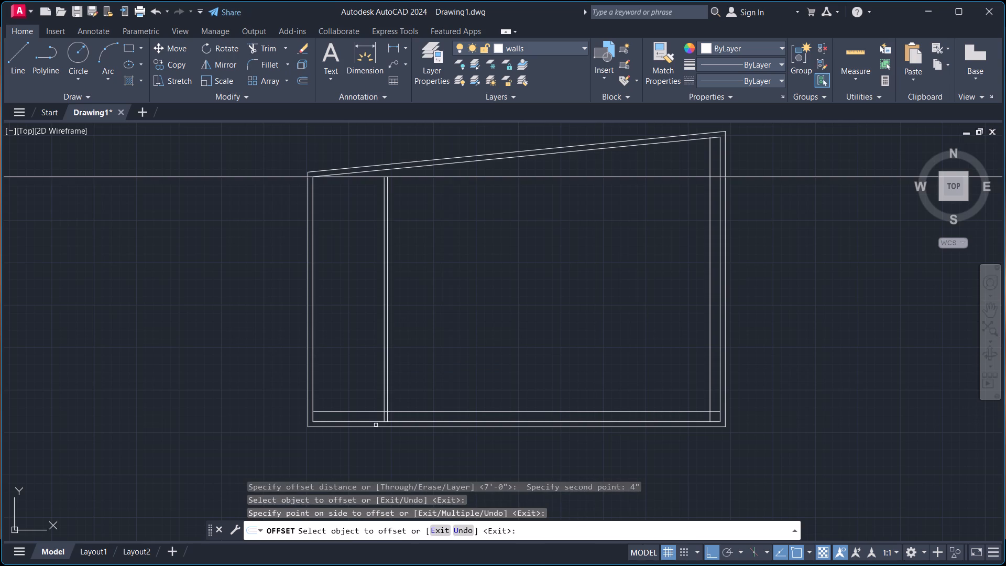
{"action": "scroll", "coordinate": [395, 428], "scroll_direction": "up", "scroll_amount": 2}
{"action": "key", "text": "Escape"}
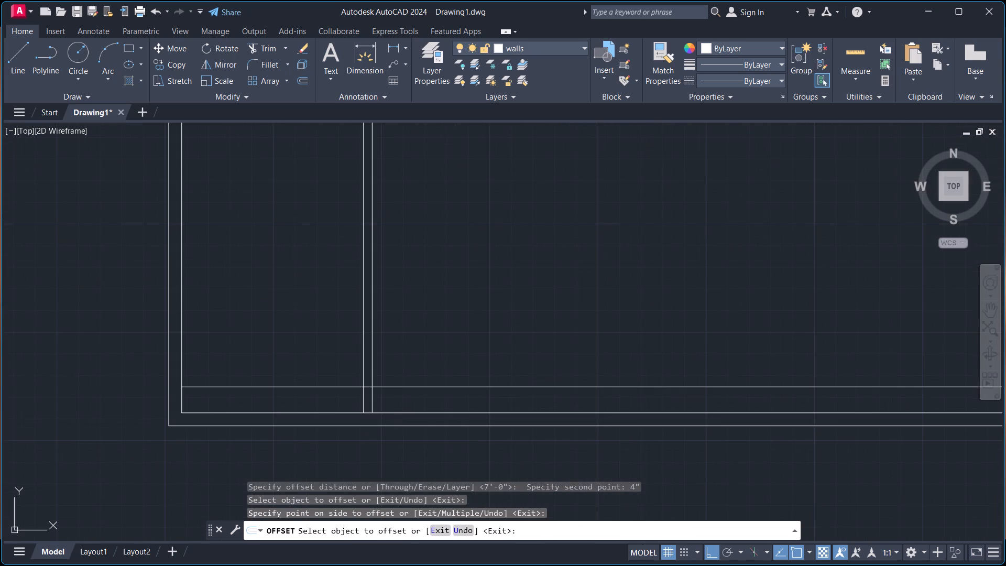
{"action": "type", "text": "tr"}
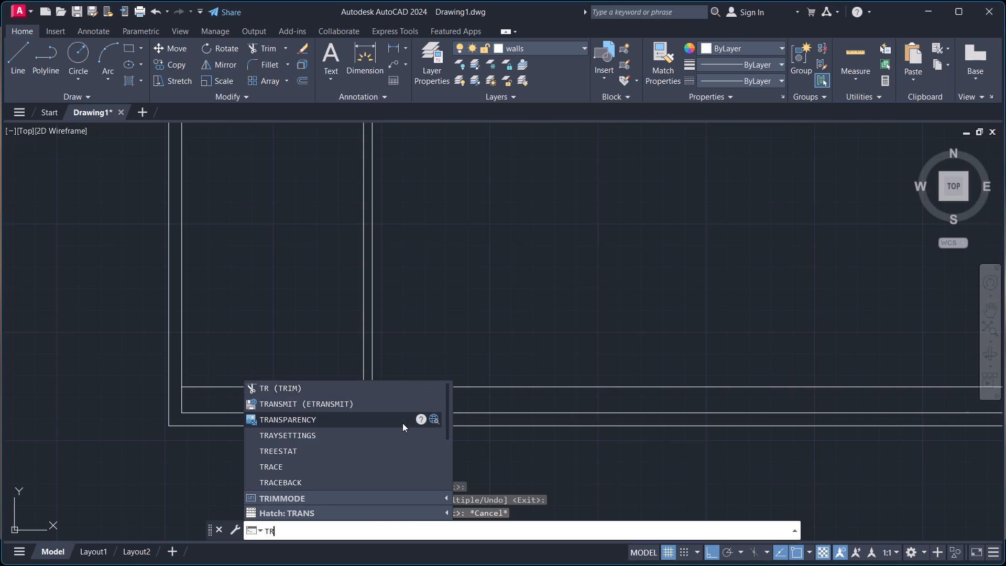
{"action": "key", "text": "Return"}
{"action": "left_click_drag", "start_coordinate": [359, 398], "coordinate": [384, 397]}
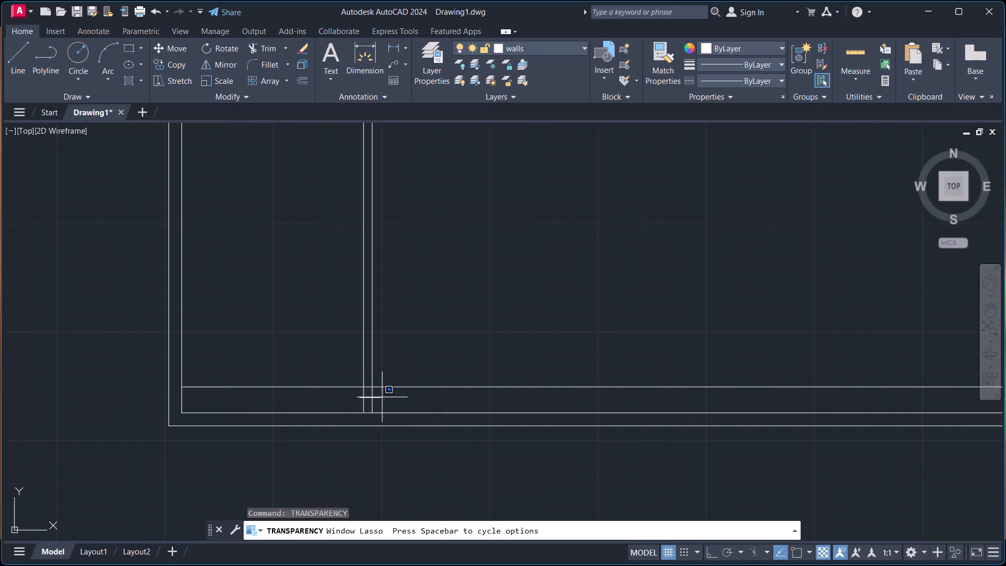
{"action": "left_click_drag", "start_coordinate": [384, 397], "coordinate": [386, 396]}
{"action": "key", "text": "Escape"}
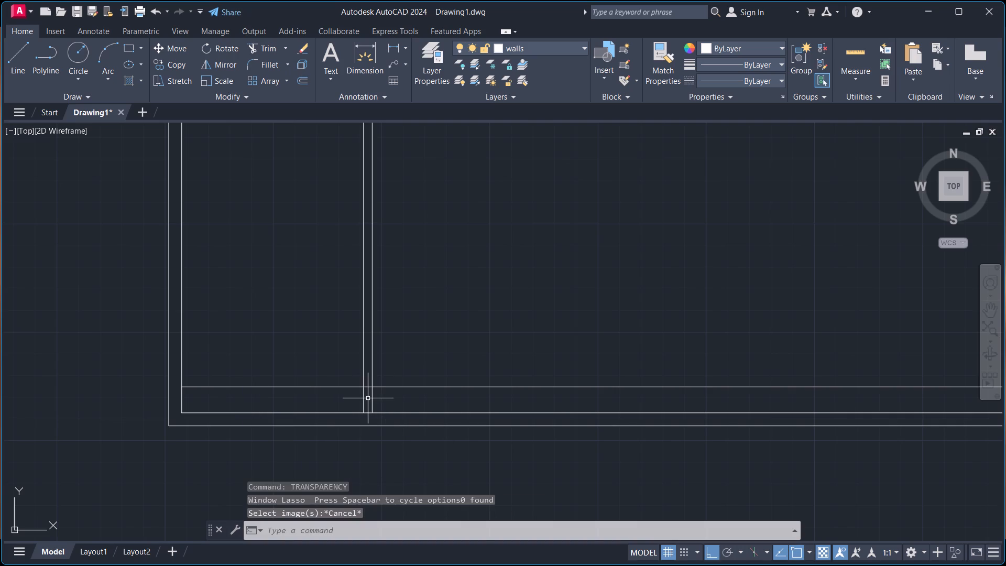
Trim both partition lines where they extend below the line 1' above the bottom inner wall line.
{"action": "key", "text": "t"}
{"action": "key", "text": "r"}
{"action": "key", "text": "Return"}
{"action": "left_click_drag", "start_coordinate": [351, 399], "coordinate": [352, 399]}
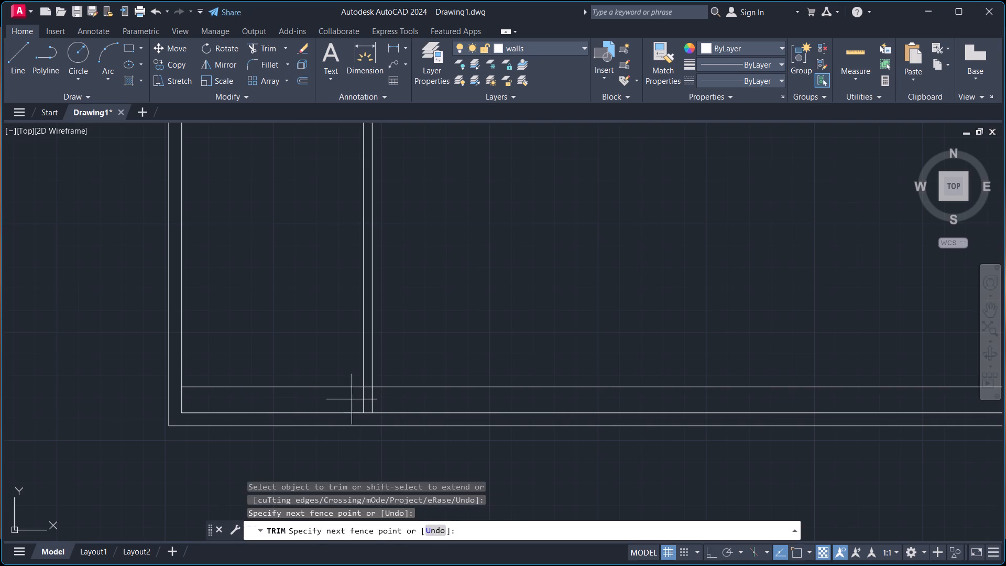
{"action": "left_click_drag", "start_coordinate": [352, 399], "coordinate": [388, 396]}
{"action": "scroll", "coordinate": [523, 298], "scroll_direction": "down", "scroll_amount": 2}
{"action": "middle_click_drag", "start_coordinate": [533, 292], "coordinate": [428, 323]}
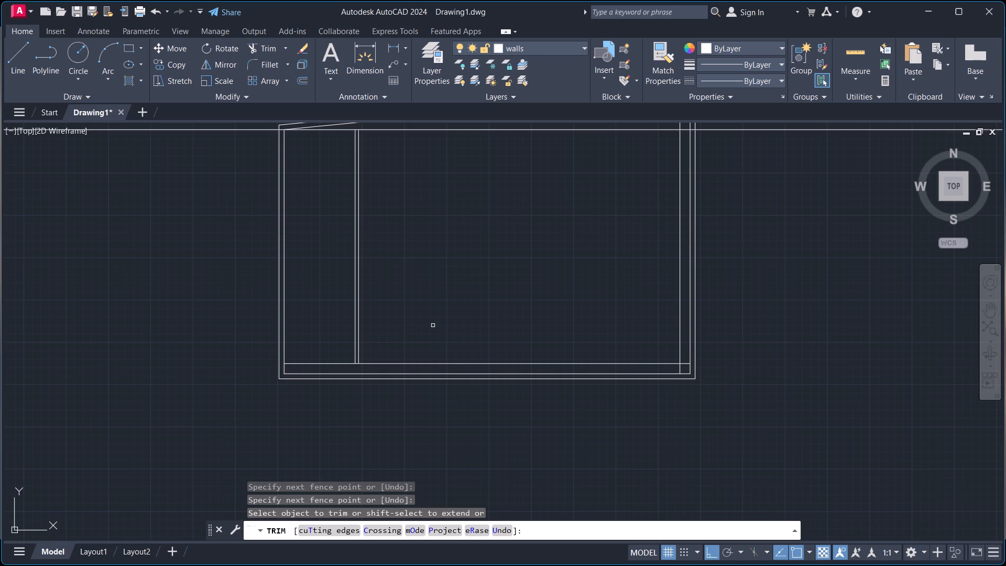
{"action": "key", "text": "Escape"}
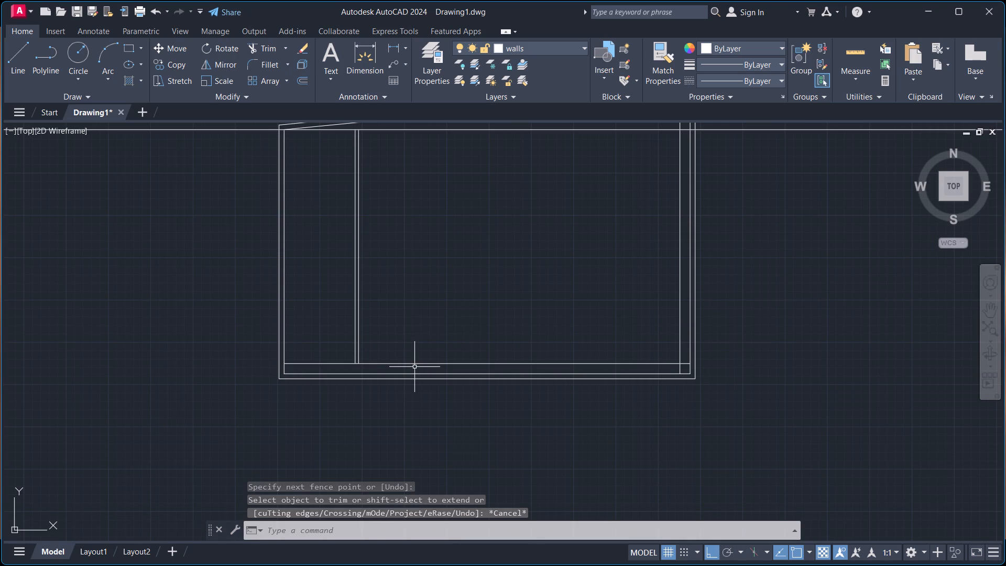
Offset the horizontal line nearest the bottom wall by 4" into the plot to form a double-line partition.
{"action": "key", "text": "o"}
{"action": "key", "text": "Return"}
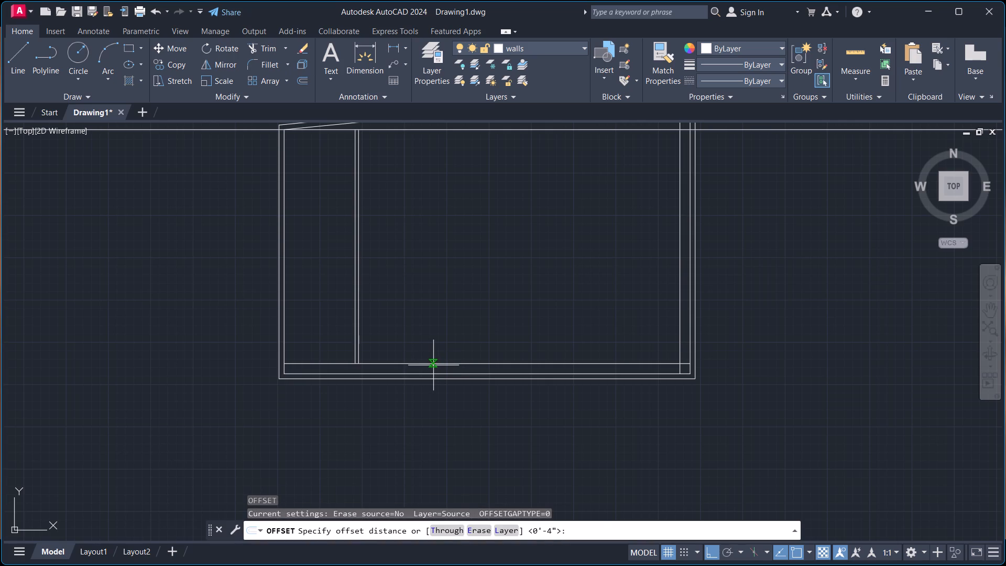
{"action": "left_click", "coordinate": [437, 363]}
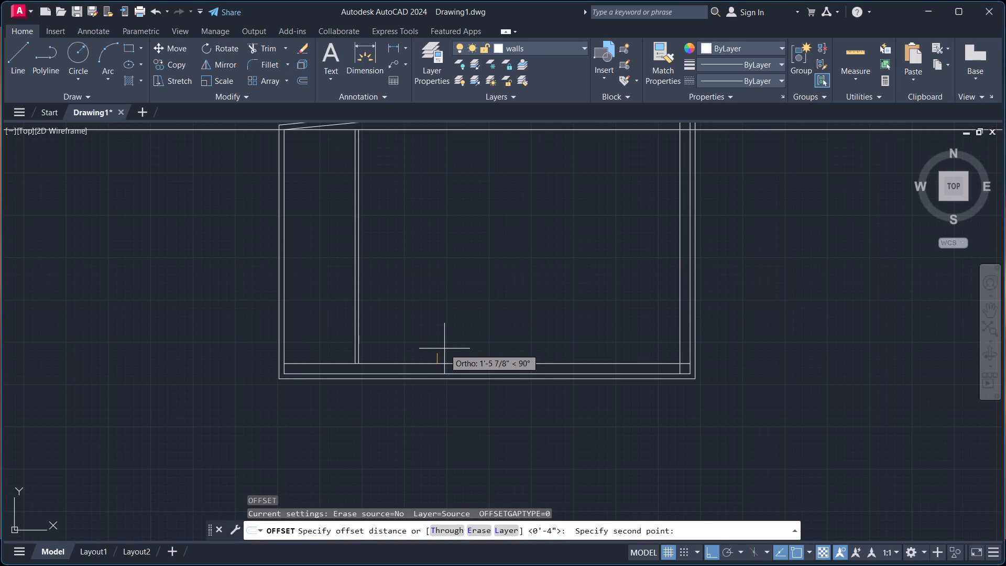
{"action": "key", "text": "4"}
{"action": "key", "text": "apostrophe"}
{"action": "key", "text": "BackSpace"}
{"action": "key", "text": "shift+quotedbl"}
{"action": "key", "text": "Return"}
{"action": "left_click", "coordinate": [444, 363]}
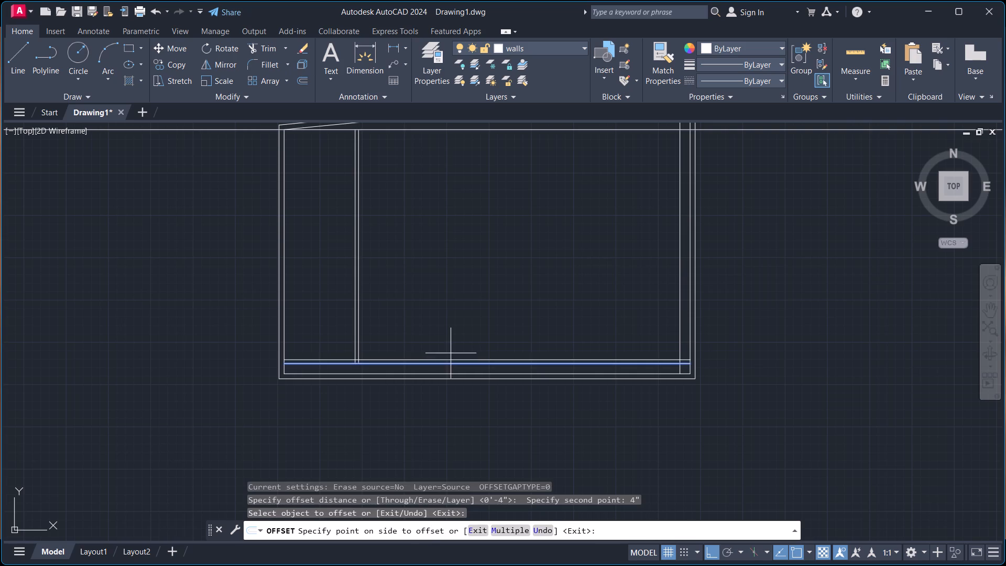
{"action": "left_click", "coordinate": [451, 353]}
{"action": "scroll", "coordinate": [334, 359], "scroll_direction": "up", "scroll_amount": 2}
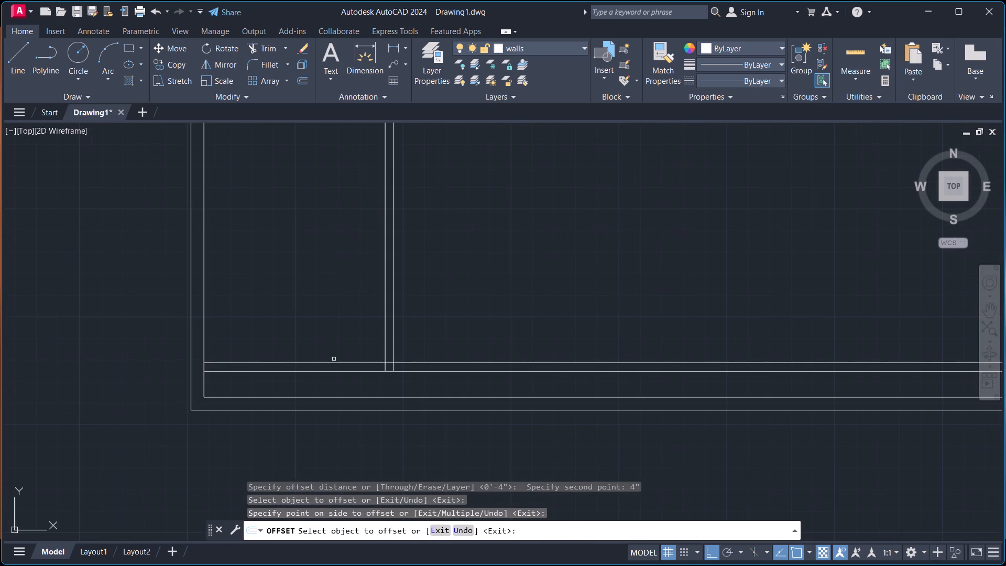
{"action": "key", "text": "Escape"}
Trim the new horizontal line back to the inner face of the left vertical partition.
{"action": "type", "text": "tr"}
{"action": "key", "text": "Return"}
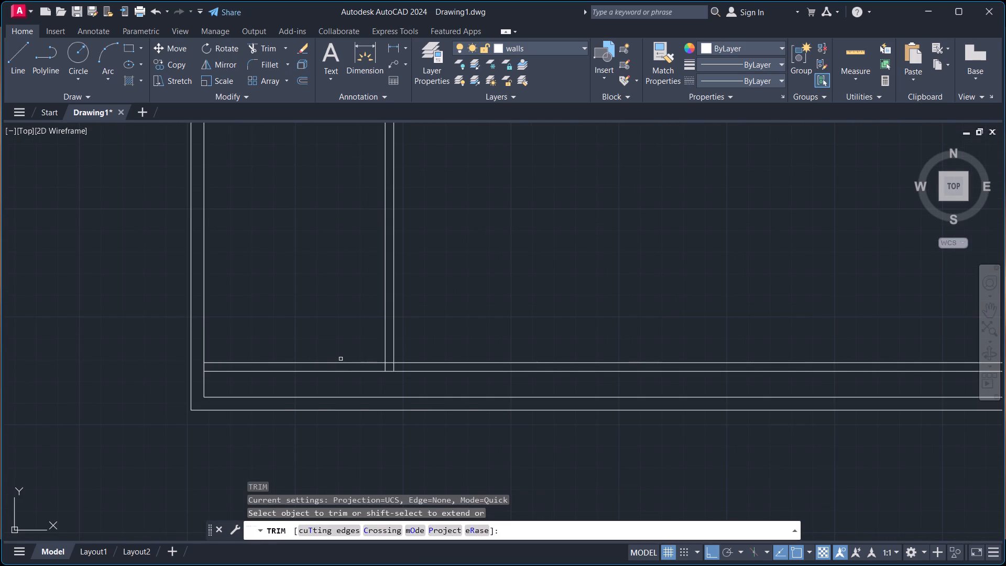
{"action": "left_click", "coordinate": [363, 364]}
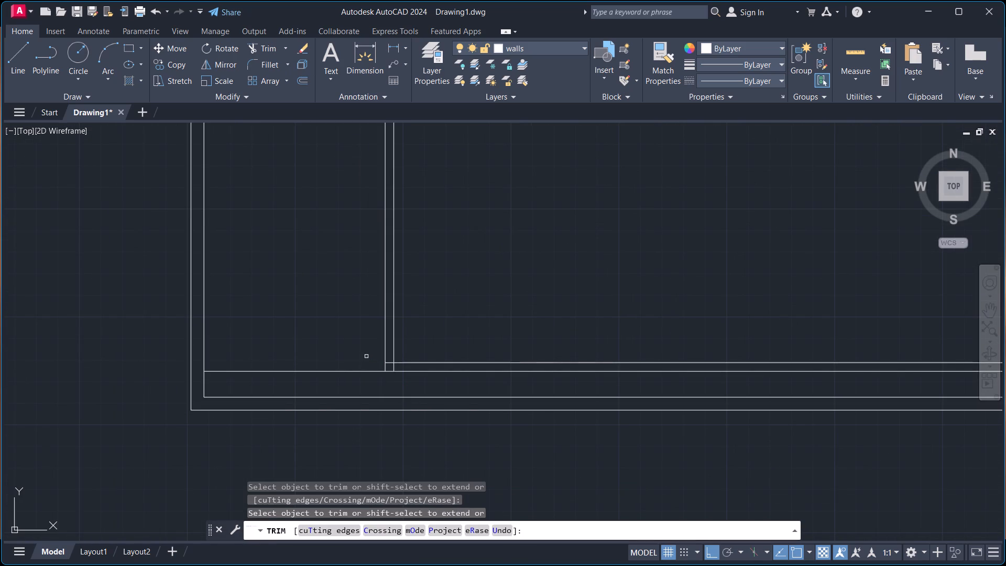
{"action": "scroll", "coordinate": [391, 360], "scroll_direction": "up", "scroll_amount": 3}
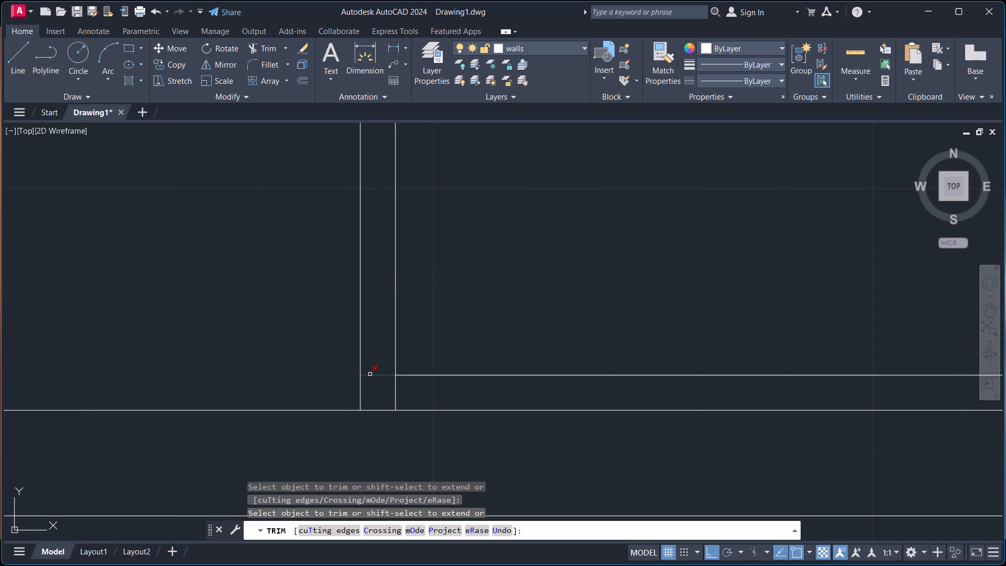
{"action": "left_click", "coordinate": [370, 374]}
Trim both bottom partition lines where they extend past the vertical setback line near the right wall.
{"action": "scroll", "coordinate": [408, 337], "scroll_direction": "down", "scroll_amount": 4}
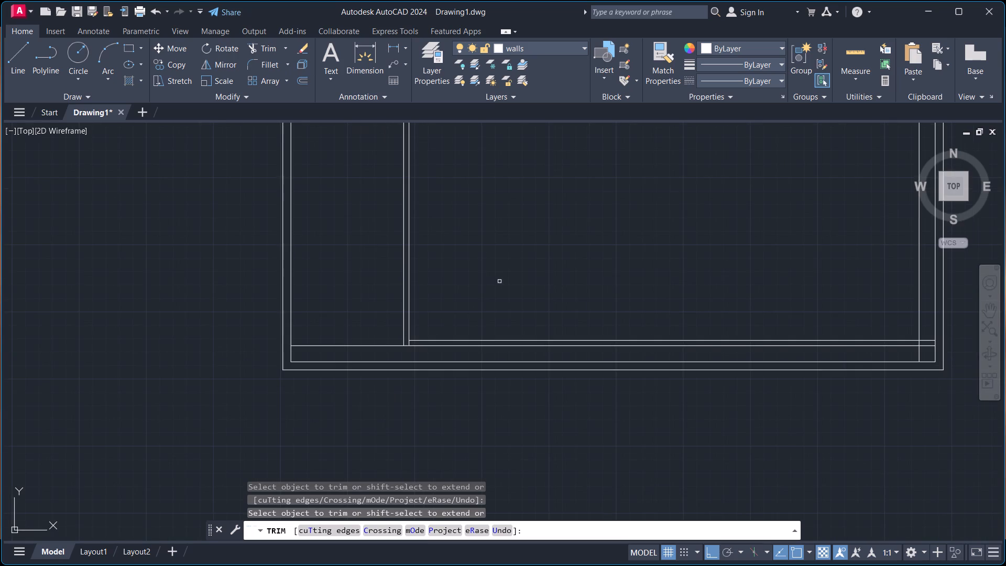
{"action": "middle_click_drag", "start_coordinate": [504, 281], "coordinate": [296, 383]}
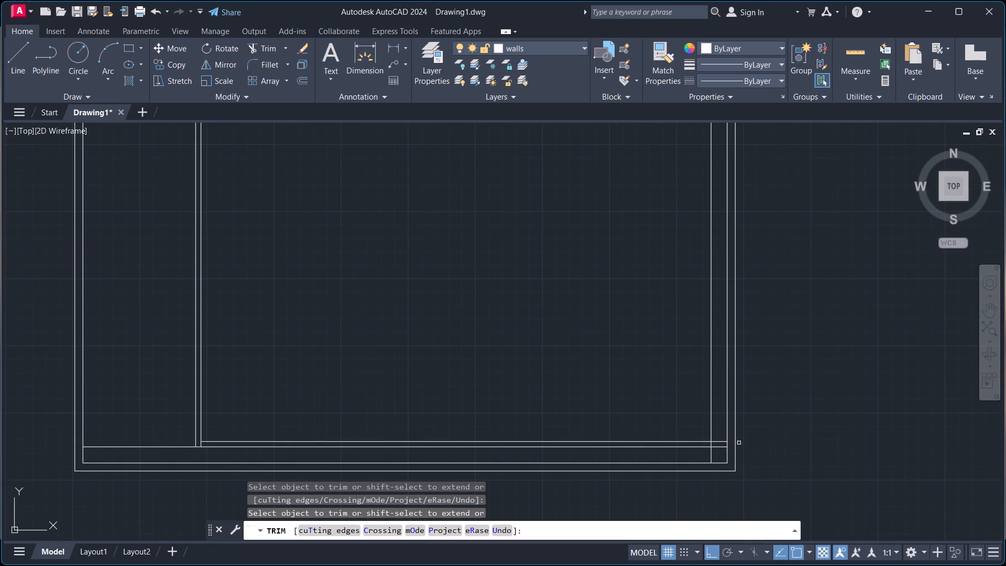
{"action": "left_click_drag", "start_coordinate": [720, 449], "coordinate": [720, 431]}
{"action": "left_click_drag", "start_coordinate": [720, 431], "coordinate": [720, 438]}
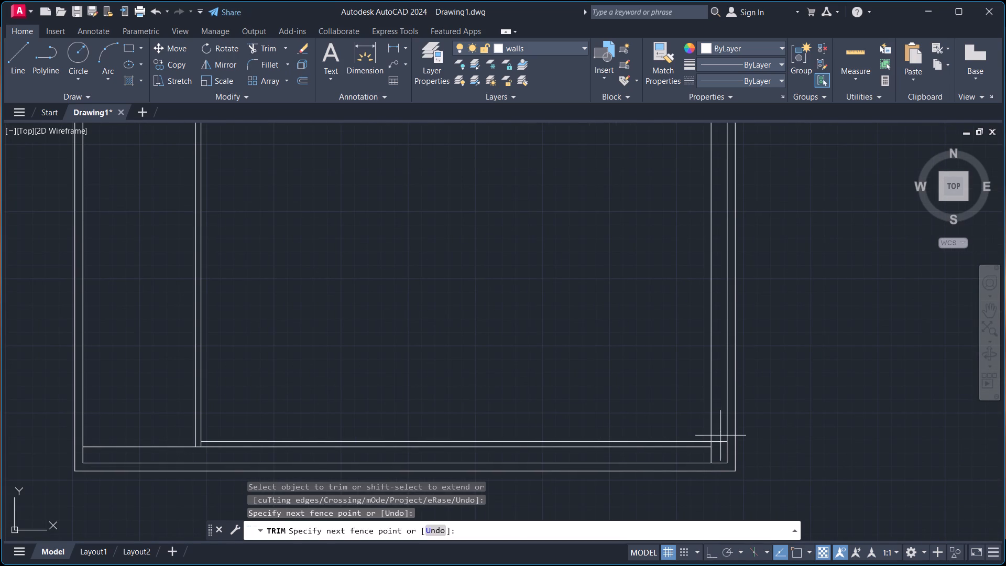
{"action": "left_click_drag", "start_coordinate": [720, 438], "coordinate": [720, 448]}
{"action": "key", "text": "Escape"}
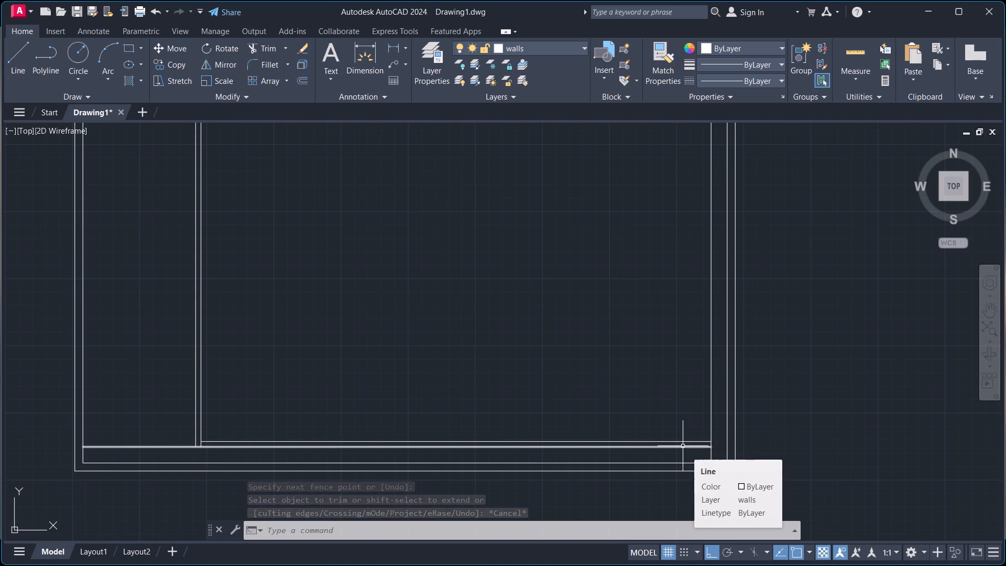
Offset the vertical setback line near the right wall by 4" into the plot to form a double-line partition.
{"action": "key", "text": "o"}
{"action": "key", "text": "Return"}
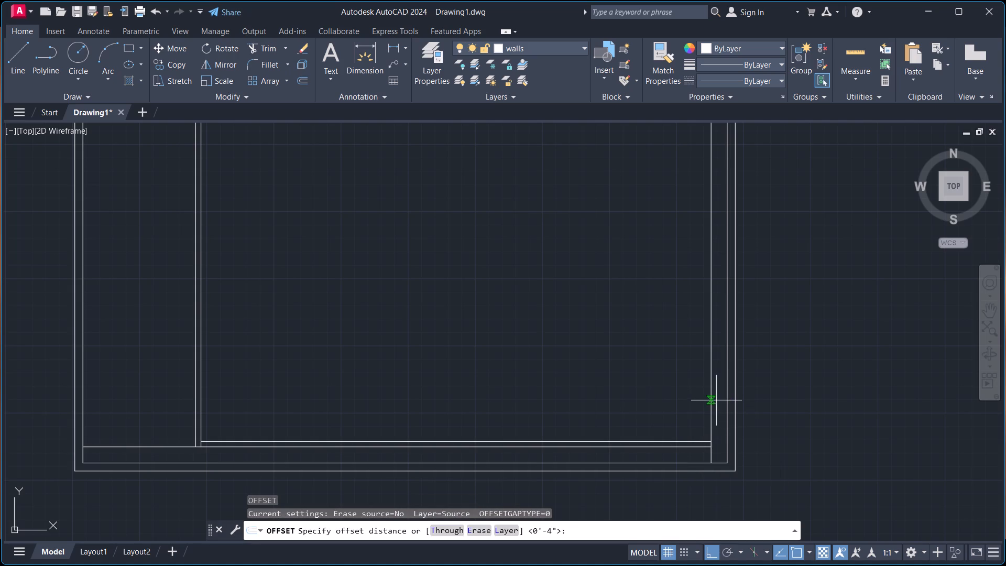
{"action": "left_click", "coordinate": [712, 401]}
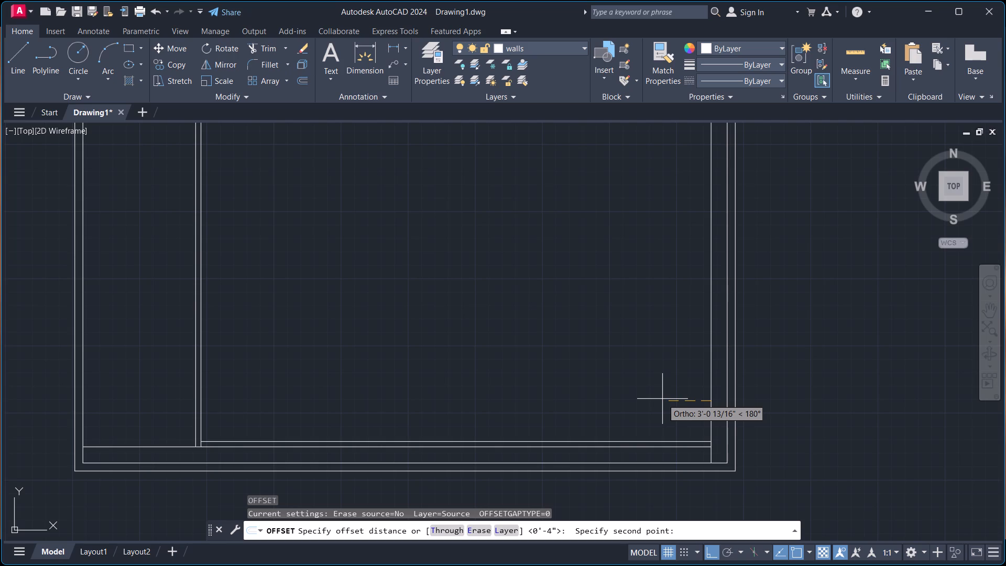
{"action": "key", "text": "4"}
{"action": "key", "text": "shift+quotedbl"}
{"action": "key", "text": "Return"}
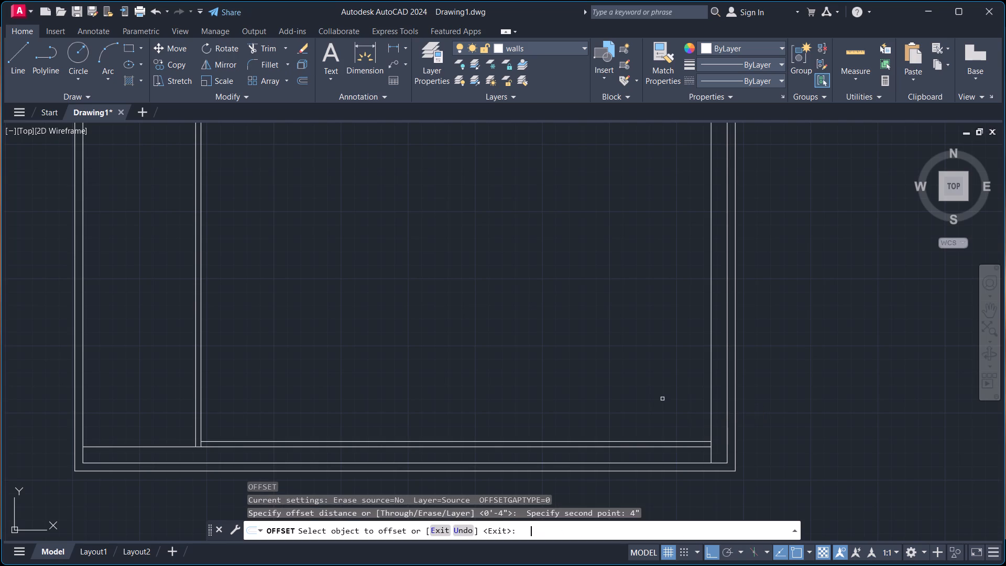
{"action": "left_click", "coordinate": [710, 380]}
{"action": "left_click", "coordinate": [694, 380]}
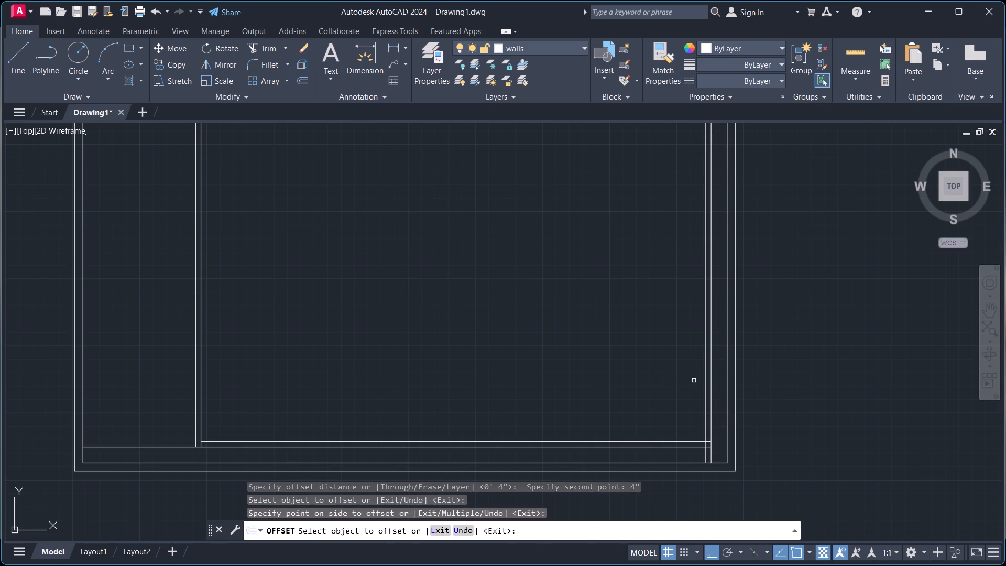
{"action": "key", "text": "Escape"}
Trim the overlapping line ends at the lower-right partition corner so the outer and inner lines each meet in a clean corner.
{"action": "type", "text": "tr"}
{"action": "key", "text": "Return"}
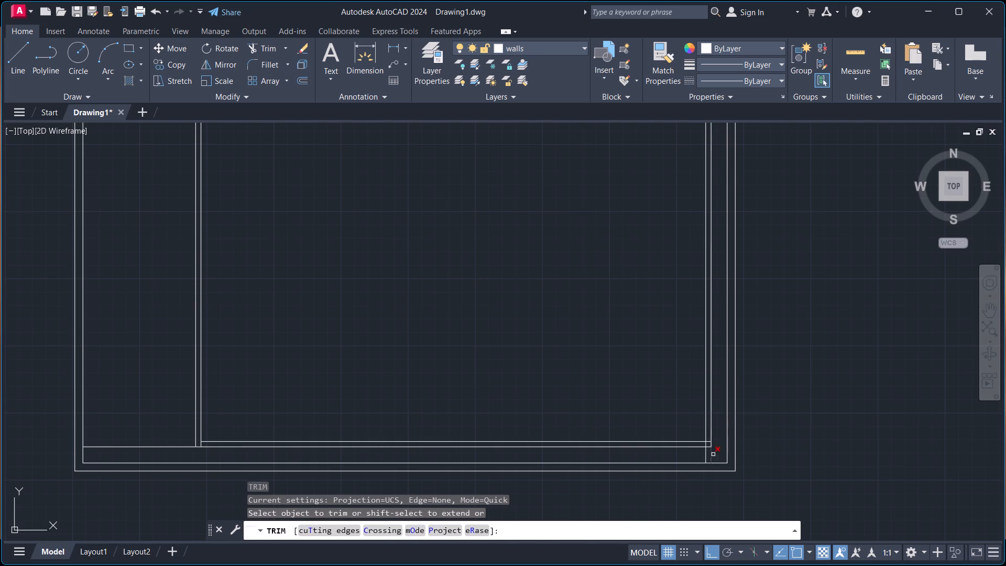
{"action": "scroll", "coordinate": [710, 455], "scroll_direction": "up", "scroll_amount": 3}
{"action": "left_click_drag", "start_coordinate": [668, 450], "coordinate": [720, 442]}
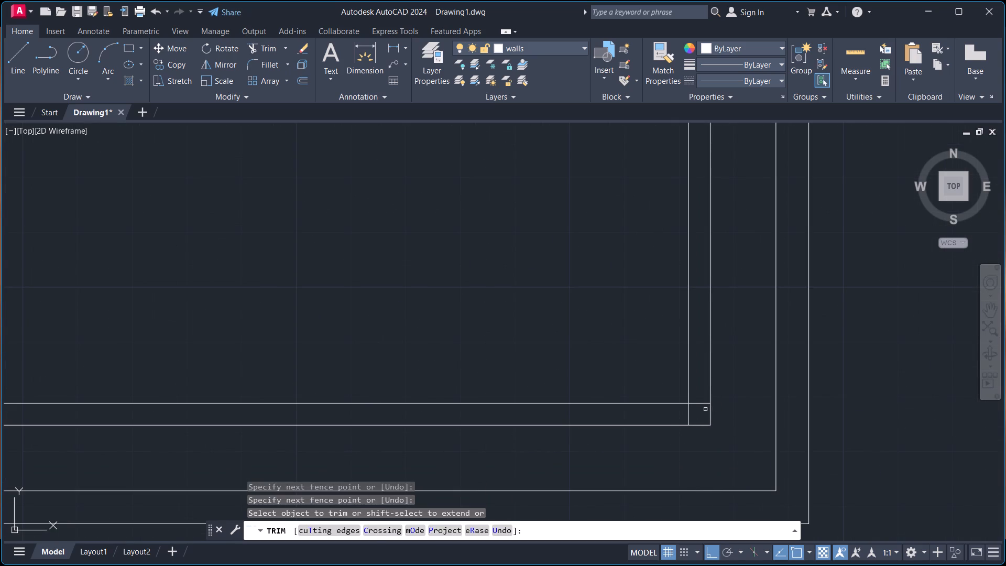
{"action": "left_click_drag", "start_coordinate": [696, 396], "coordinate": [682, 414]}
{"action": "scroll", "coordinate": [560, 168], "scroll_direction": "down", "scroll_amount": 3}
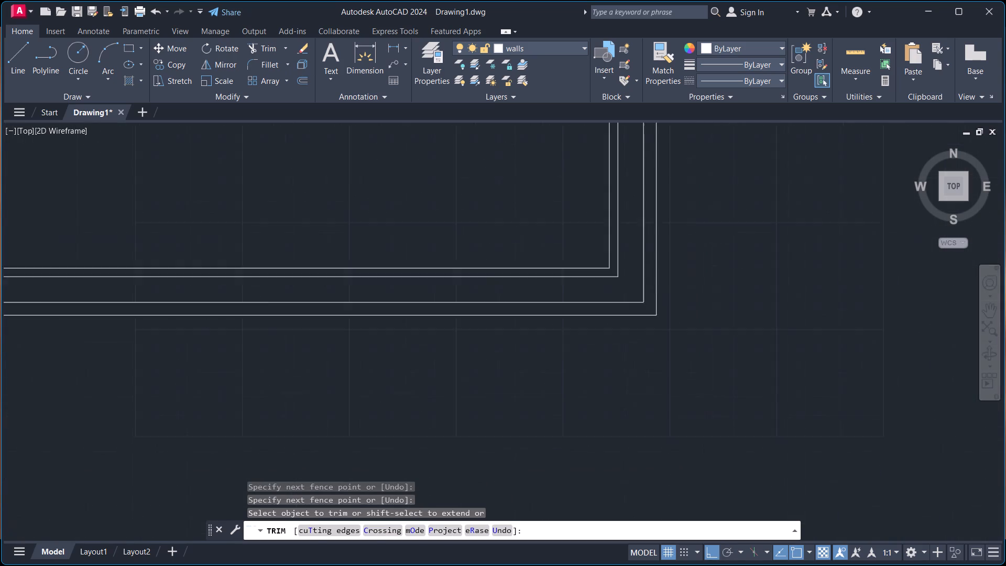
Trim the left partition's inner line where it extends below the upper line of the bottom partition.
{"action": "scroll", "coordinate": [558, 198], "scroll_direction": "down", "scroll_amount": 1}
{"action": "middle_click_drag", "start_coordinate": [424, 172], "coordinate": [489, 289]}
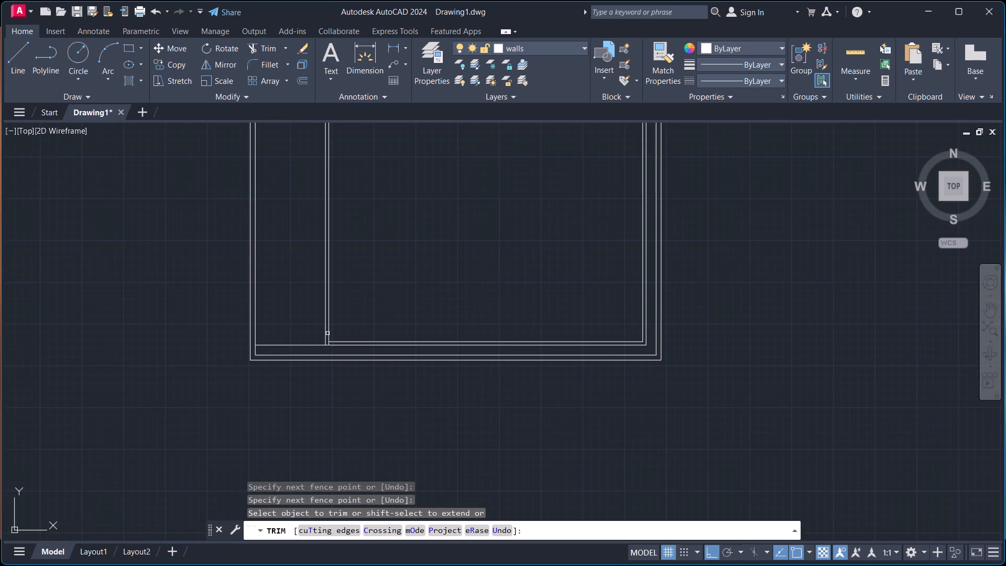
{"action": "scroll", "coordinate": [325, 334], "scroll_direction": "up", "scroll_amount": 4}
{"action": "left_click", "coordinate": [343, 398]}
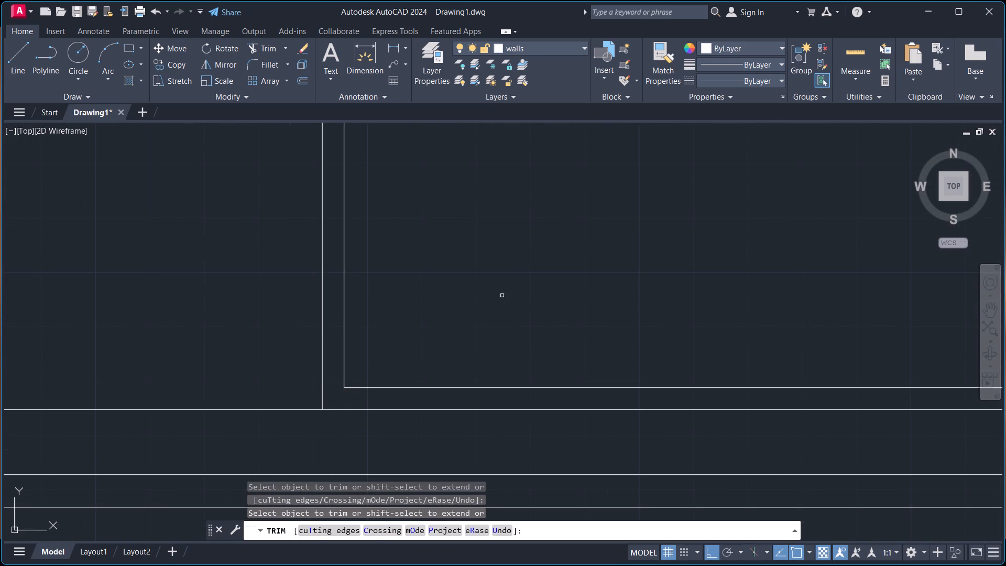
Measure the clear width between the left and right partitions along the bottom inner line using a linear dimension, without placing it.
{"action": "scroll", "coordinate": [525, 257], "scroll_direction": "down", "scroll_amount": 2}
{"action": "middle_click_drag", "start_coordinate": [546, 255], "coordinate": [278, 434]}
{"action": "scroll", "coordinate": [366, 378], "scroll_direction": "down", "scroll_amount": 2}
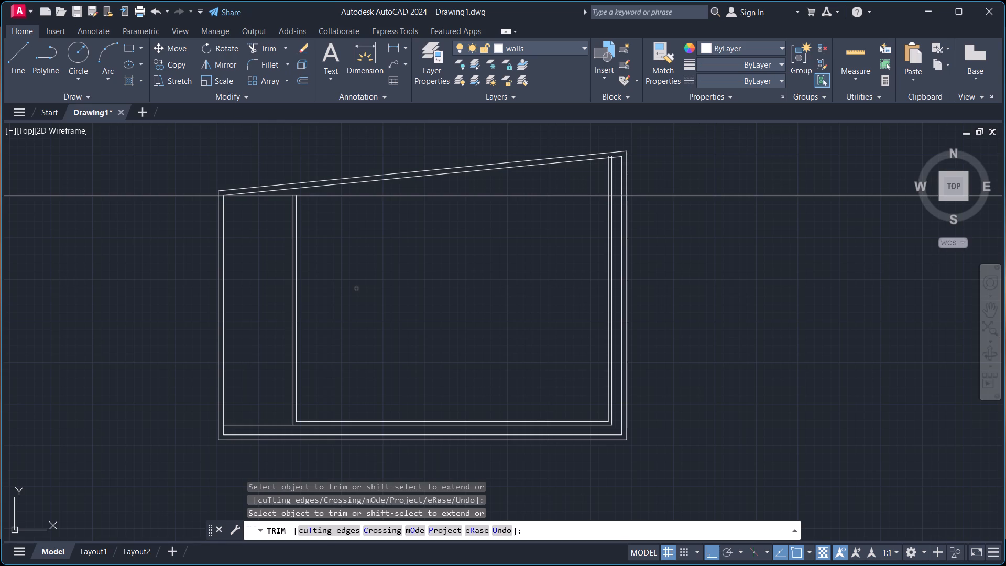
{"action": "left_click", "coordinate": [391, 48]}
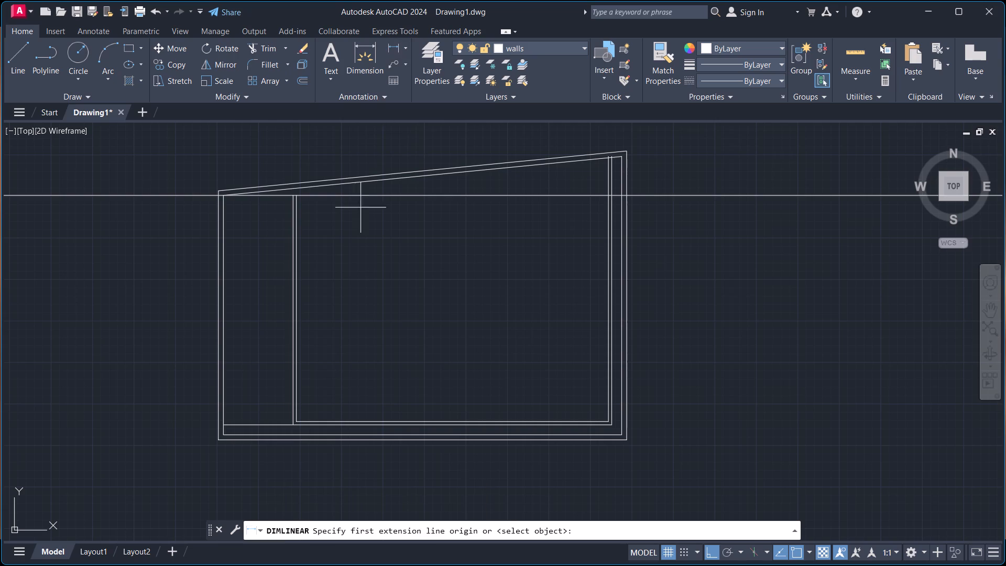
{"action": "scroll", "coordinate": [306, 418], "scroll_direction": "up", "scroll_amount": 2}
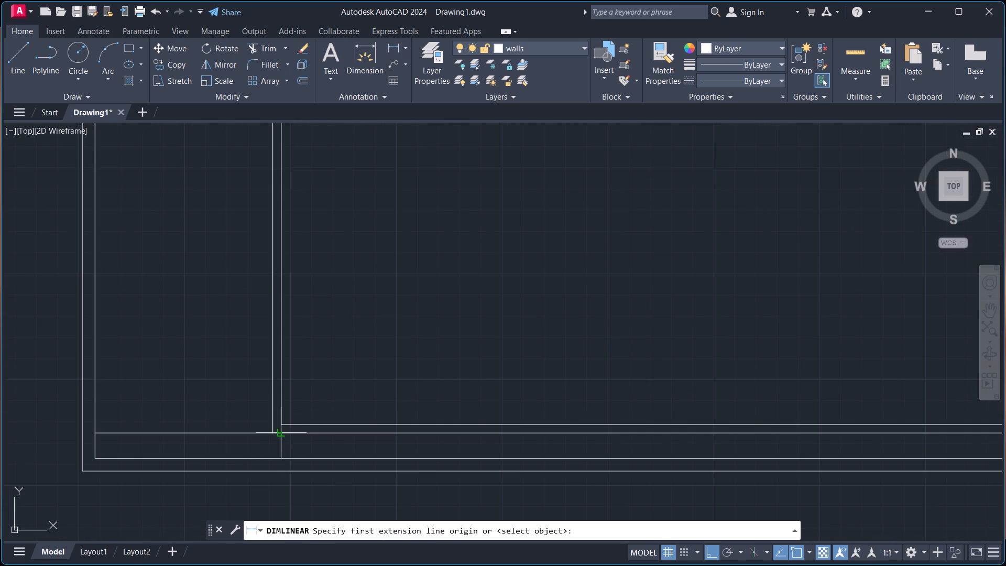
{"action": "left_click", "coordinate": [282, 422]}
{"action": "scroll", "coordinate": [426, 336], "scroll_direction": "down", "scroll_amount": 4}
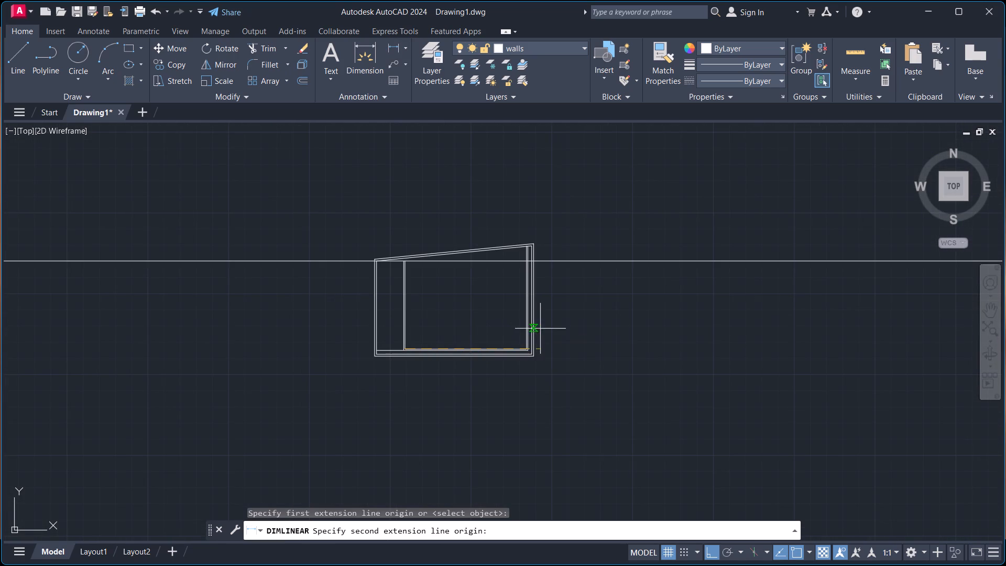
{"action": "scroll", "coordinate": [524, 346], "scroll_direction": "up", "scroll_amount": 4}
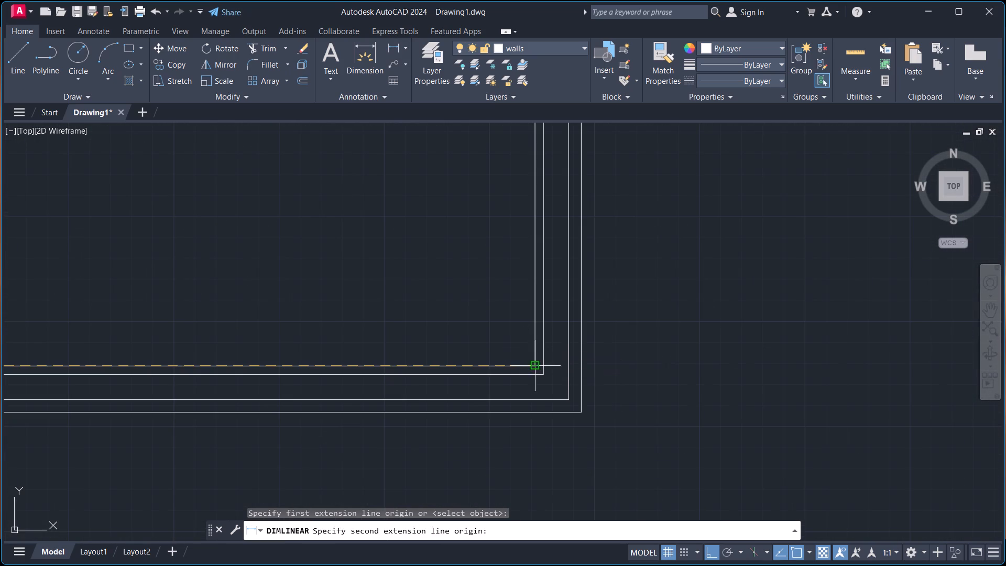
{"action": "left_click", "coordinate": [531, 366]}
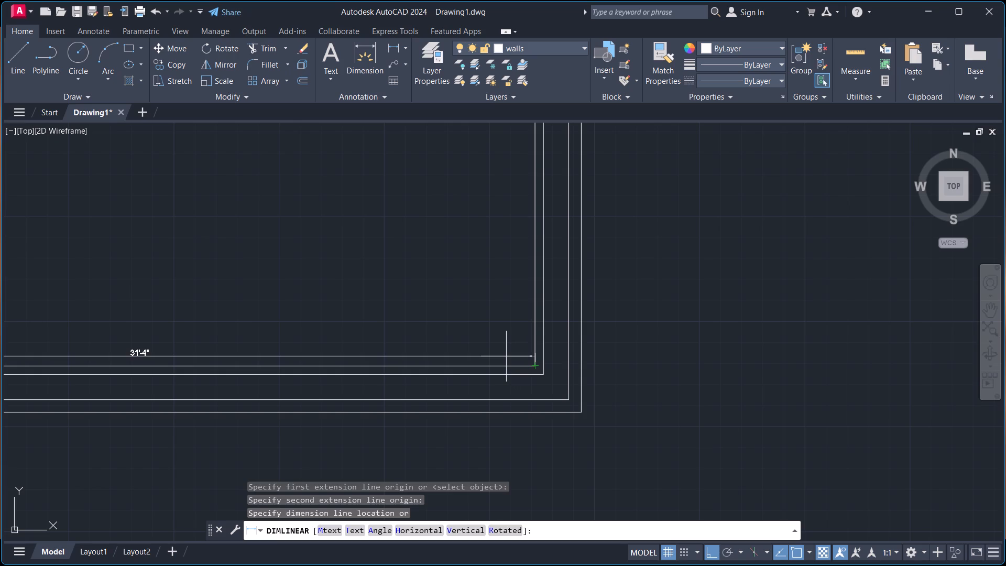
{"action": "key", "text": "Escape"}
Offset the left partition's inner line 12' into the interior toward the right wall.
{"action": "scroll", "coordinate": [470, 324], "scroll_direction": "down", "scroll_amount": 3}
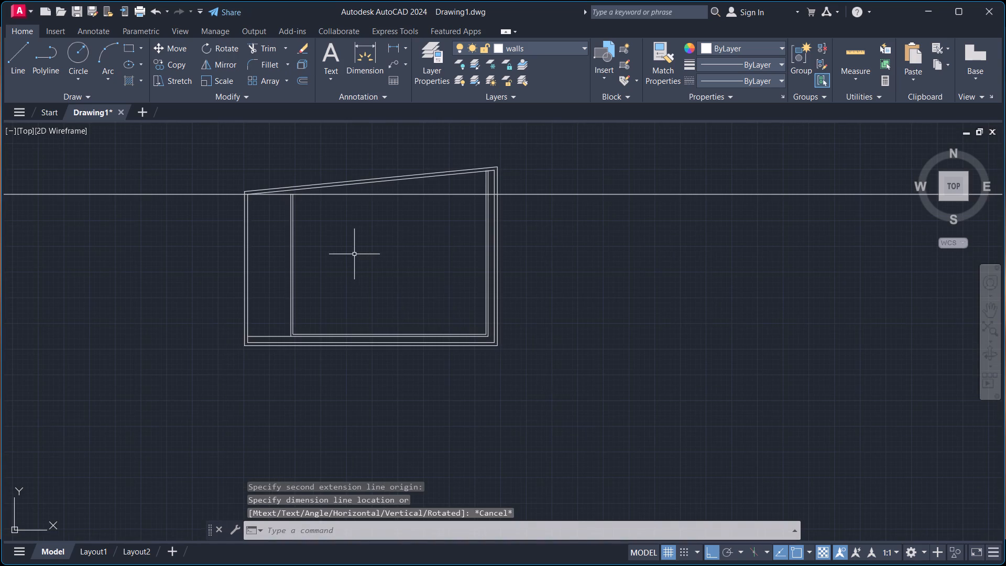
{"action": "middle_click_drag", "start_coordinate": [354, 255], "coordinate": [356, 266]}
{"action": "key", "text": "o"}
{"action": "key", "text": "Return"}
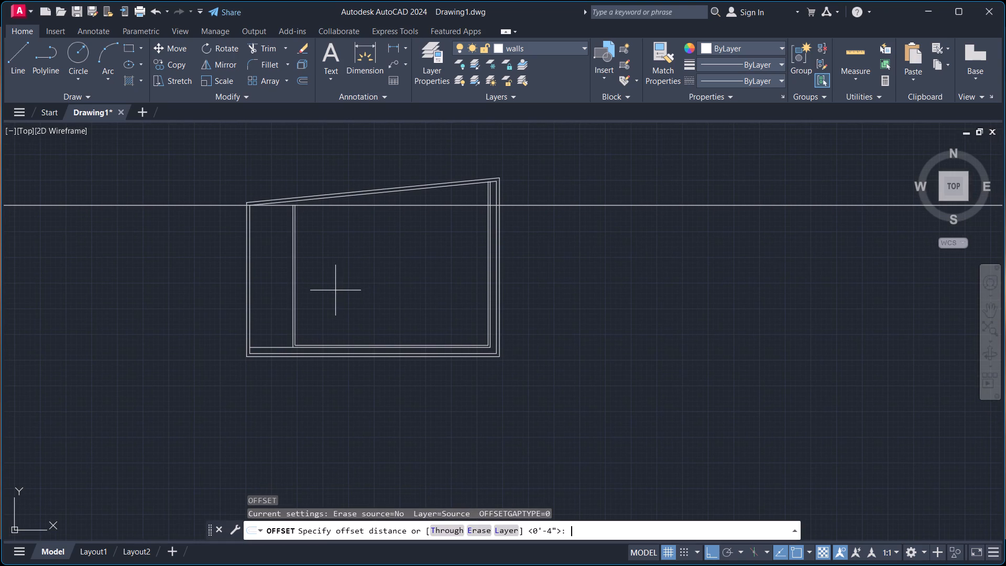
{"action": "scroll", "coordinate": [289, 279], "scroll_direction": "up", "scroll_amount": 2}
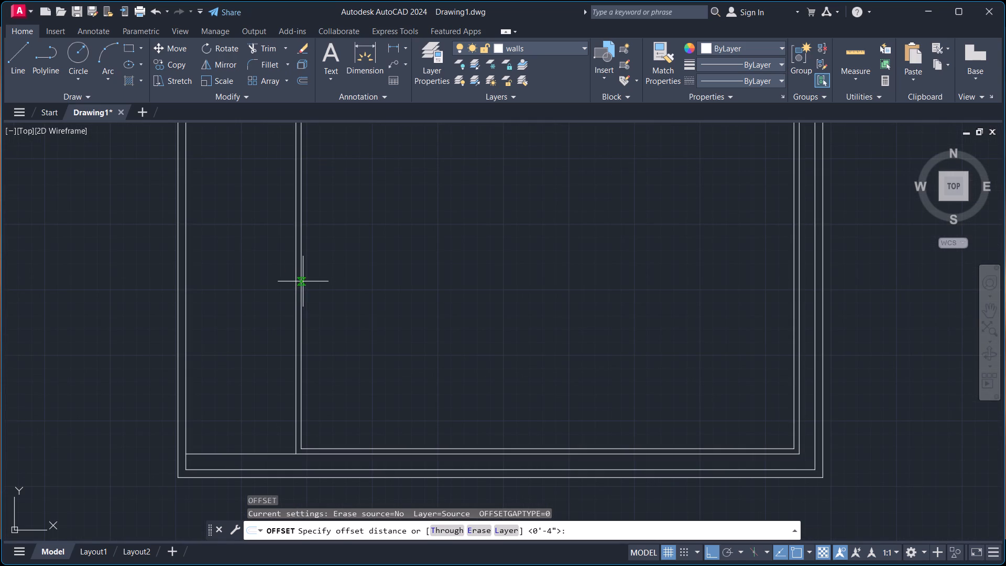
{"action": "left_click", "coordinate": [303, 281]}
{"action": "type", "text": "12"}
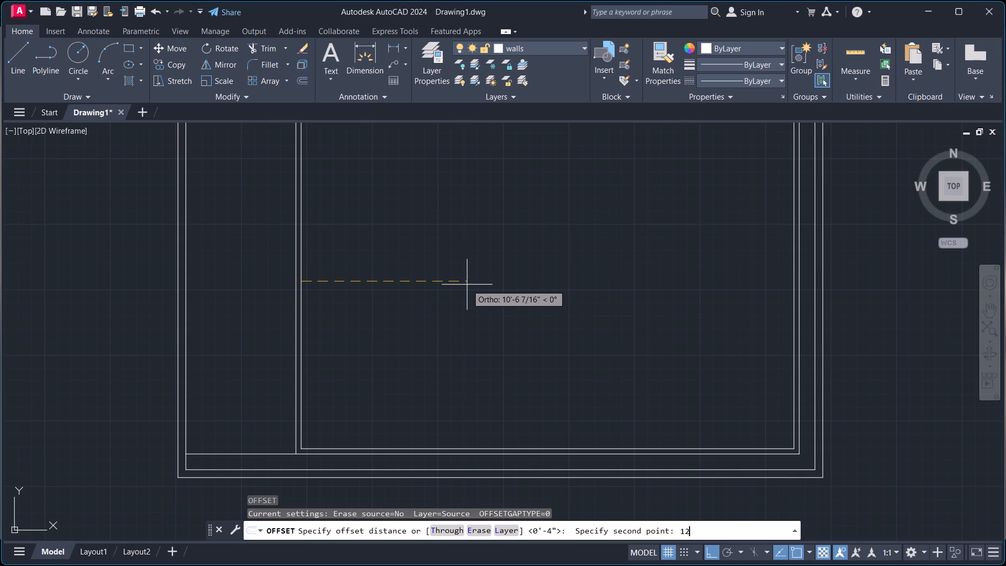
{"action": "key", "text": "apostrophe"}
{"action": "key", "text": "Return"}
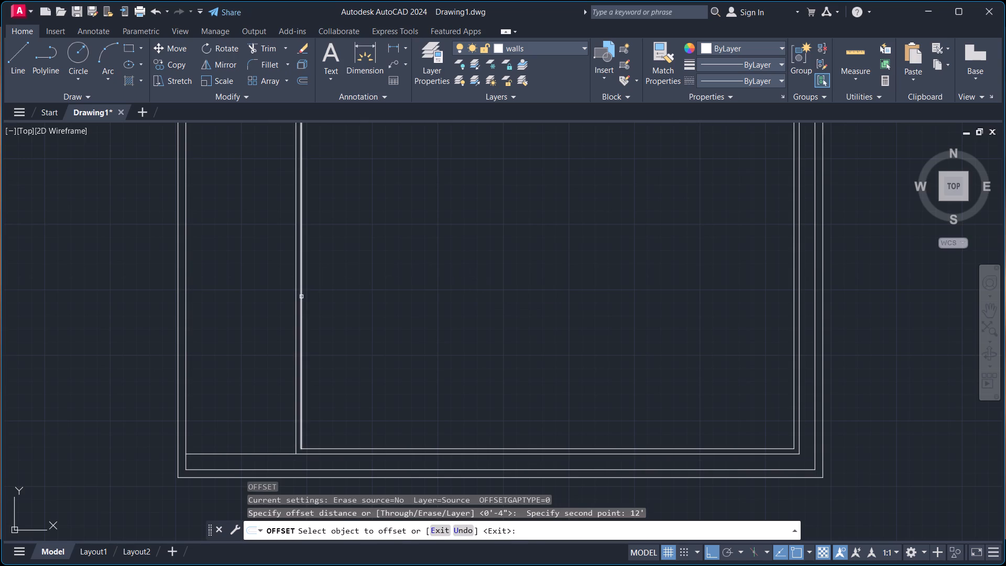
{"action": "left_click", "coordinate": [301, 297]}
{"action": "left_click", "coordinate": [532, 308]}
{"action": "key", "text": "Escape"}
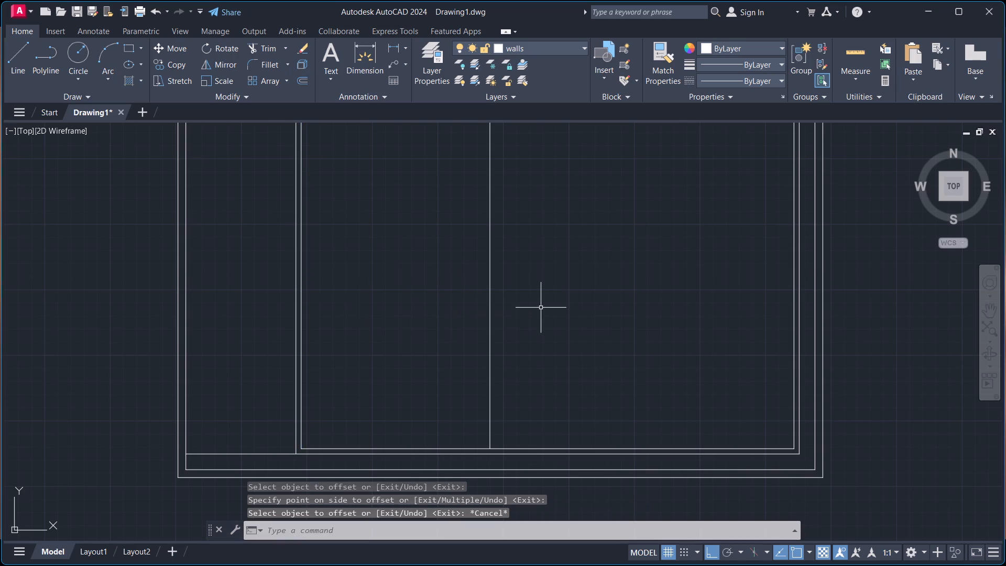
Offset the middle partition line 4" toward the right wall to make it a double-line partition.
{"action": "key", "text": "space"}
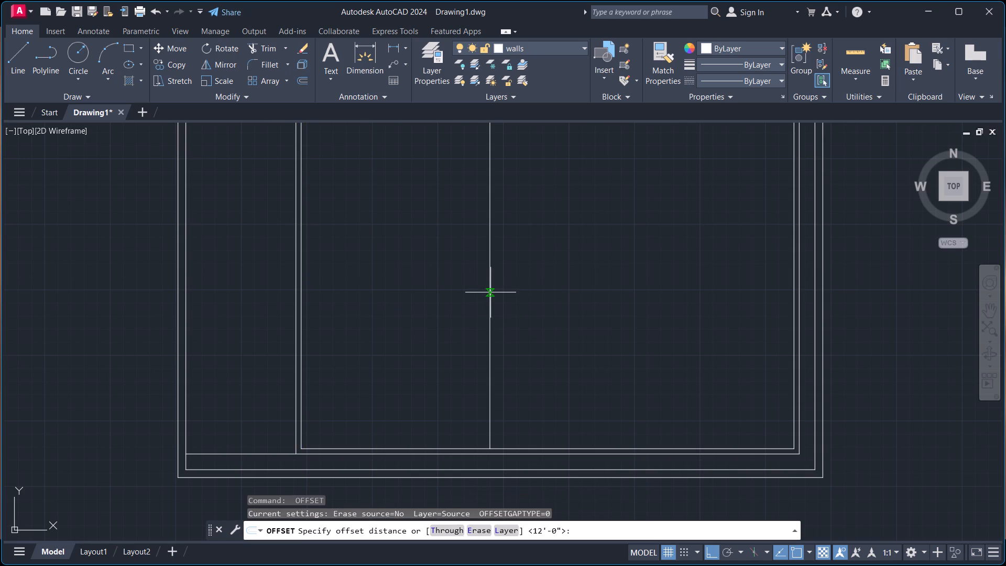
{"action": "left_click", "coordinate": [490, 292]}
{"action": "key", "text": "4"}
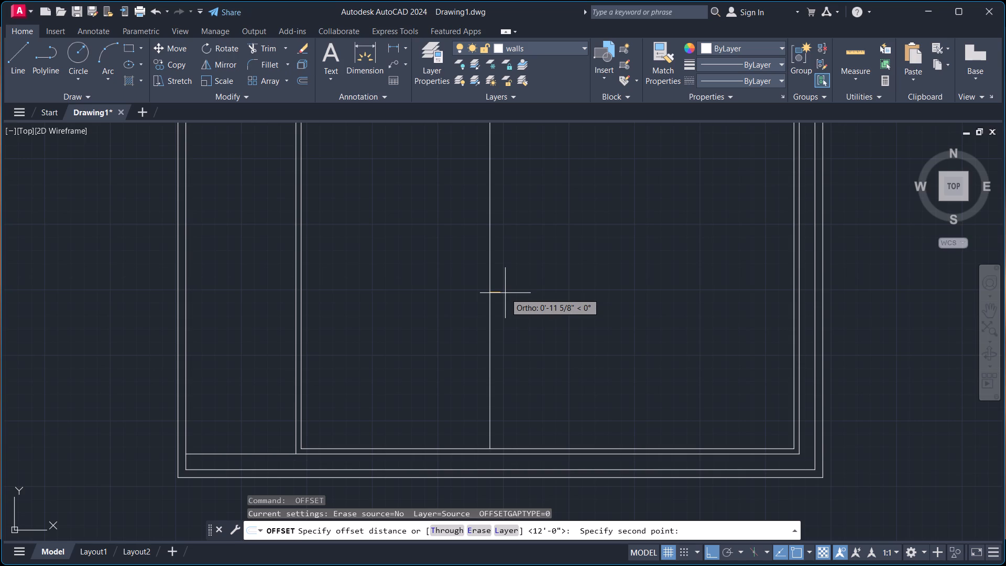
{"action": "key", "text": "shift+quotedbl"}
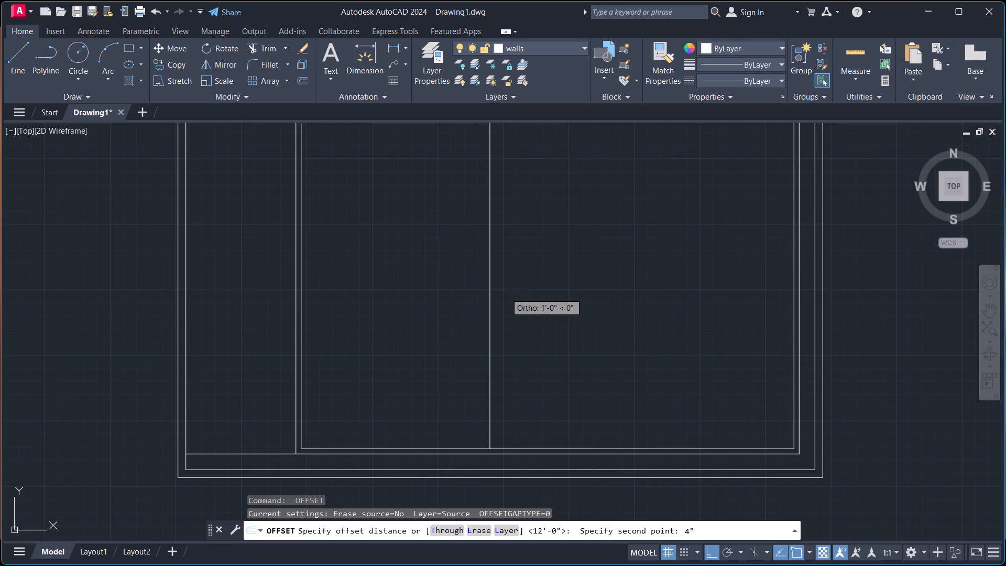
{"action": "key", "text": "Return"}
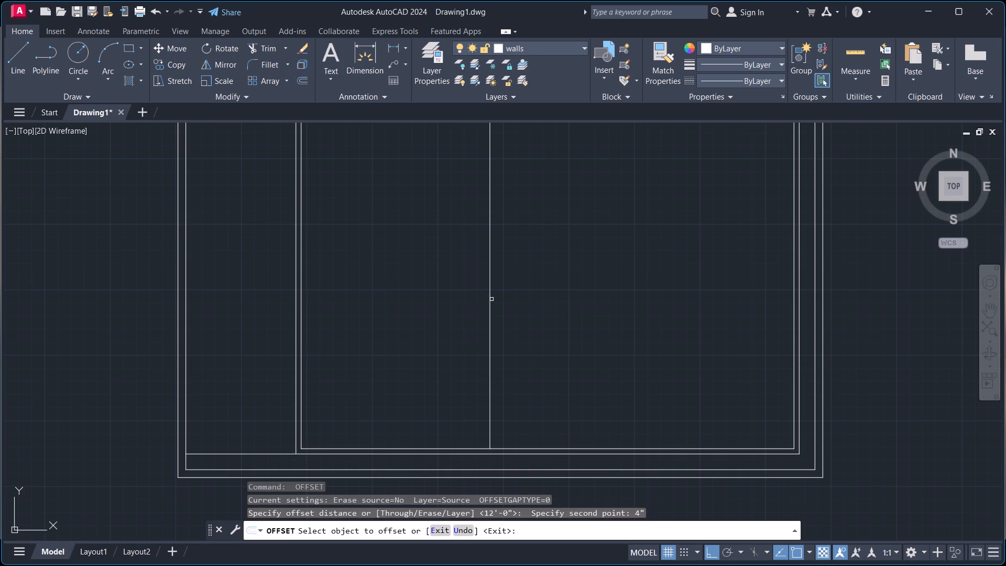
{"action": "left_click", "coordinate": [491, 299]}
{"action": "left_click", "coordinate": [512, 303]}
{"action": "scroll", "coordinate": [513, 304], "scroll_direction": "down", "scroll_amount": 1}
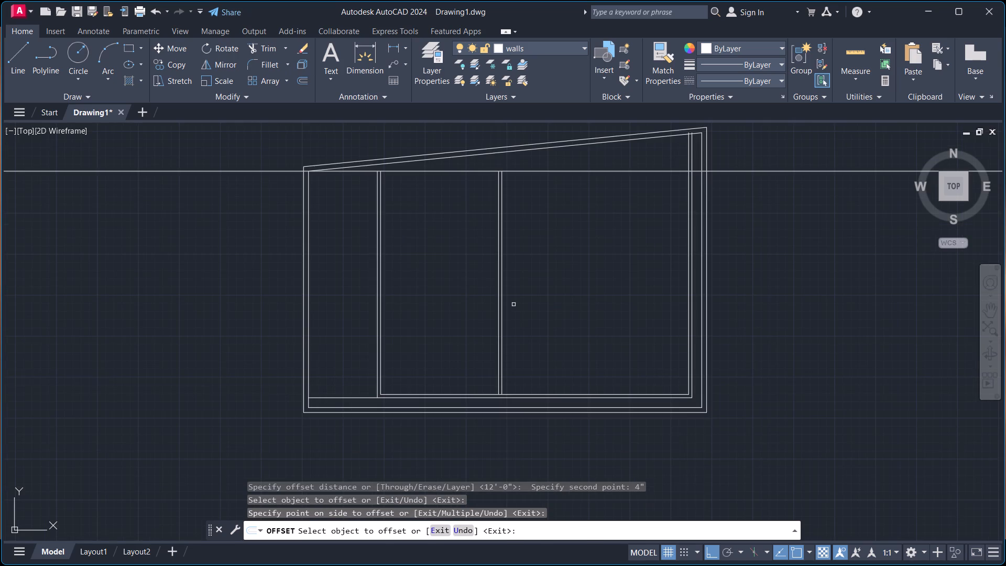
{"action": "key", "text": "Escape"}
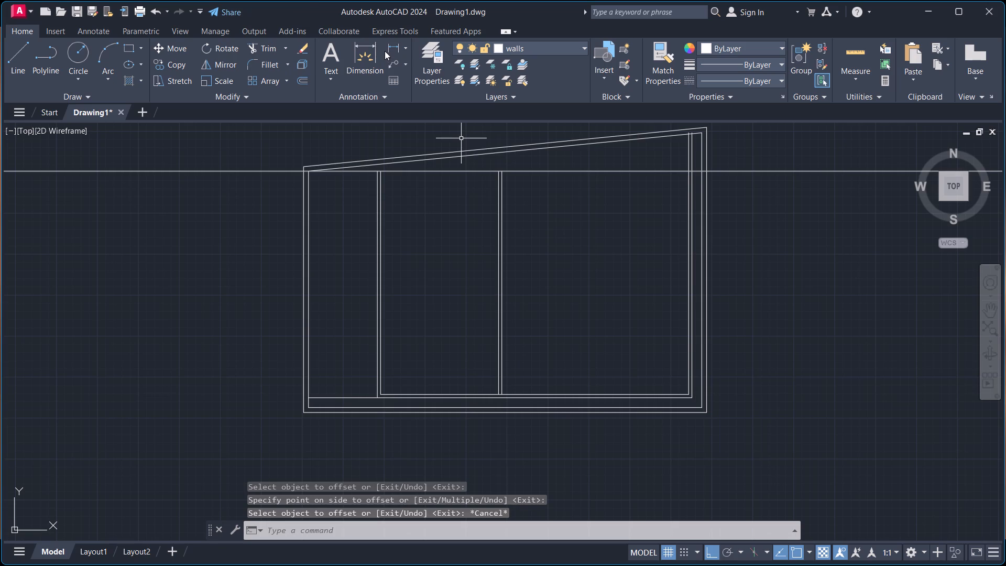
Measure the height of the left partition's inner line using a linear dimension, without placing it.
{"action": "left_click", "coordinate": [390, 48]}
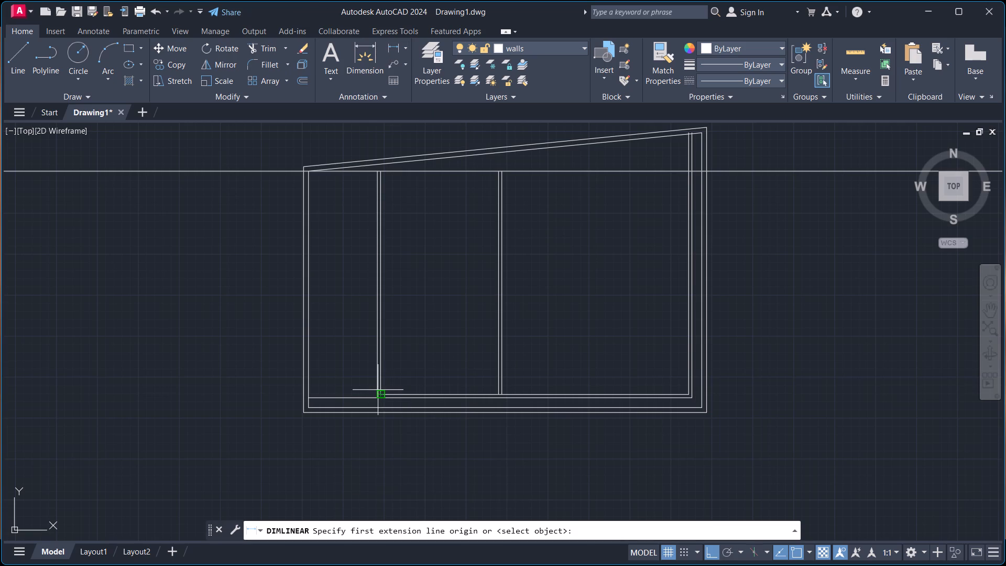
{"action": "left_click", "coordinate": [380, 387]}
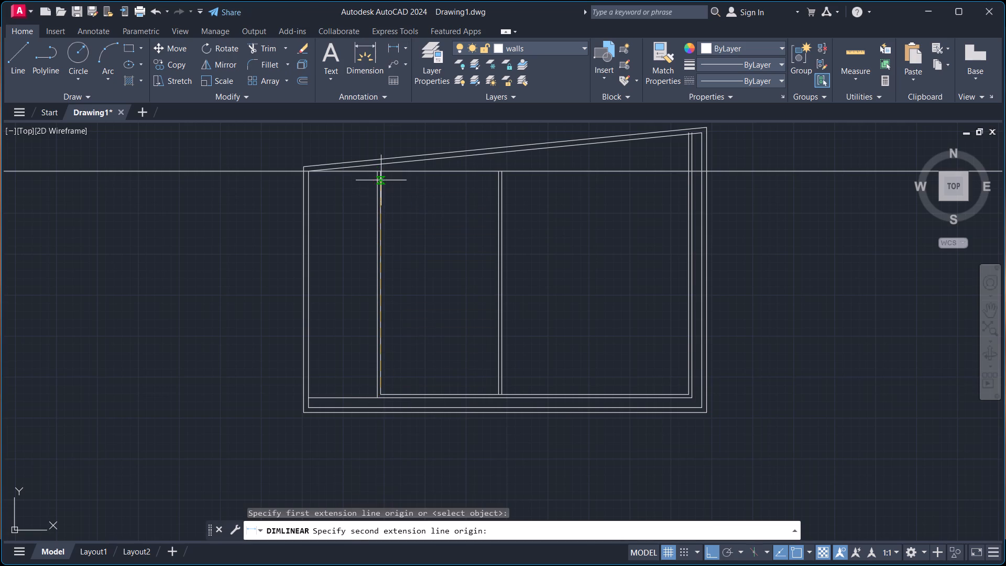
{"action": "scroll", "coordinate": [381, 173], "scroll_direction": "up", "scroll_amount": 1}
{"action": "left_click", "coordinate": [382, 170]}
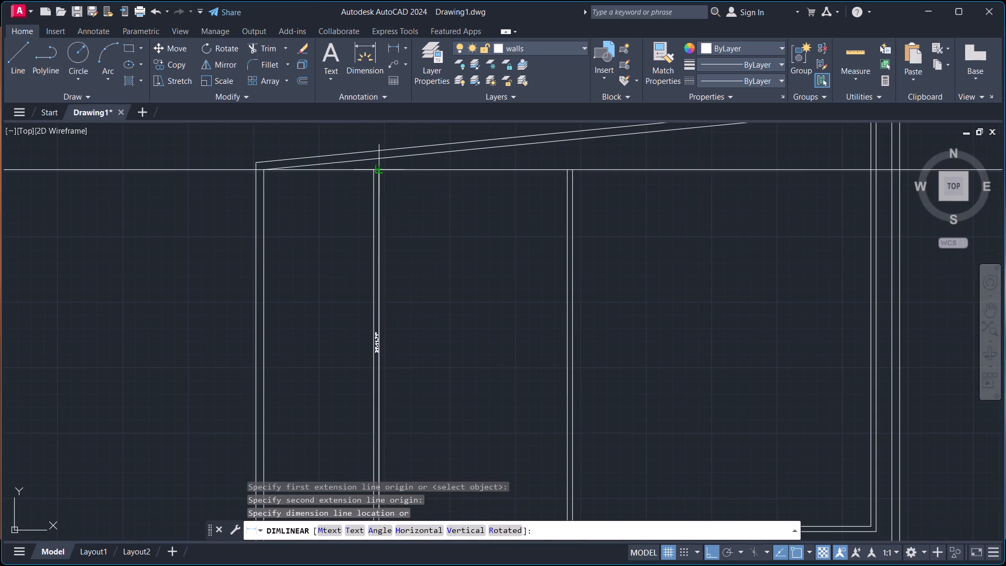
{"action": "scroll", "coordinate": [311, 312], "scroll_direction": "up", "scroll_amount": 2}
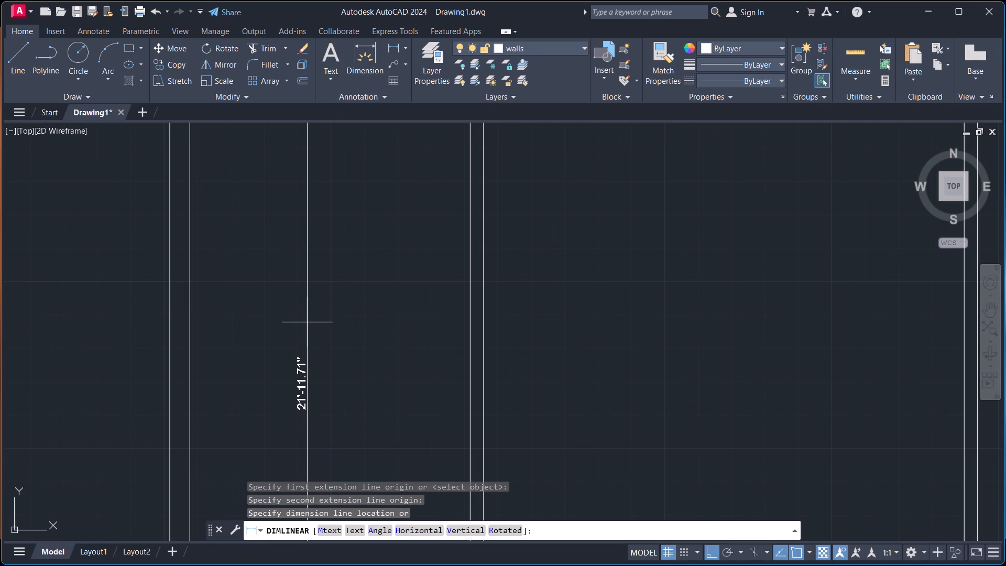
{"action": "key", "text": "Escape"}
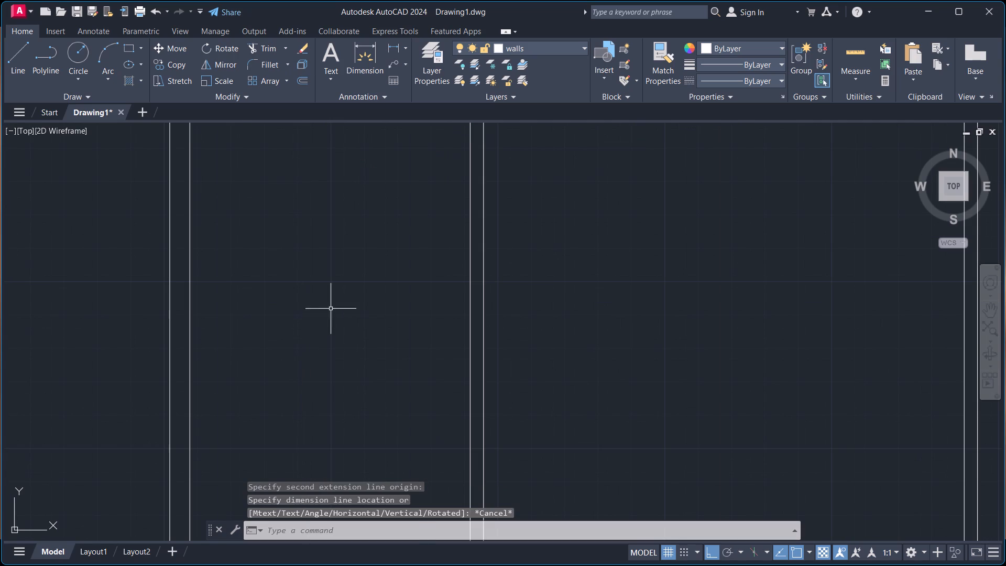
Trim the bottom partition's upper line between the two lines of the middle partition to open the junction.
{"action": "scroll", "coordinate": [331, 308], "scroll_direction": "down", "scroll_amount": 2}
{"action": "scroll", "coordinate": [387, 277], "scroll_direction": "down", "scroll_amount": 1}
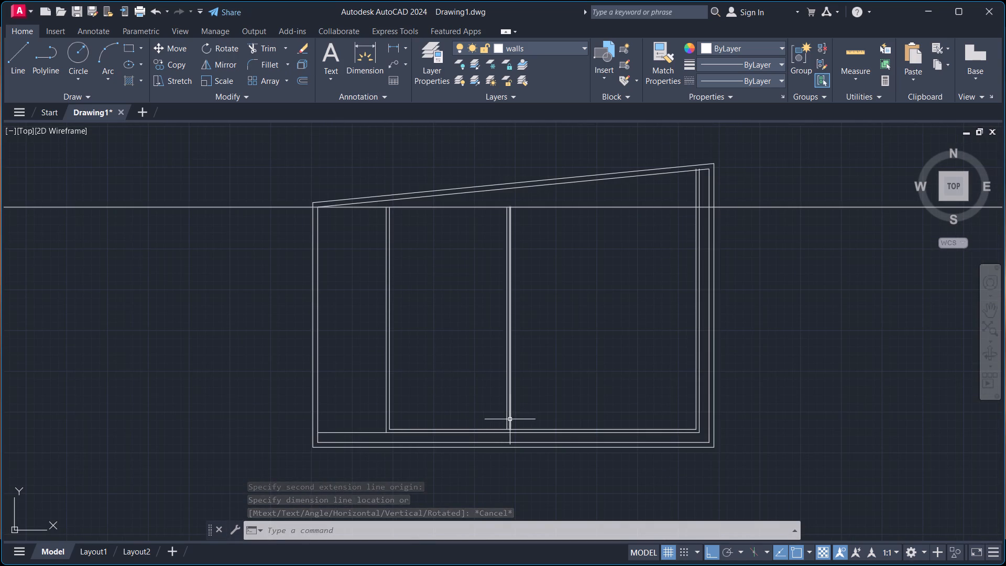
{"action": "scroll", "coordinate": [515, 423], "scroll_direction": "up", "scroll_amount": 4}
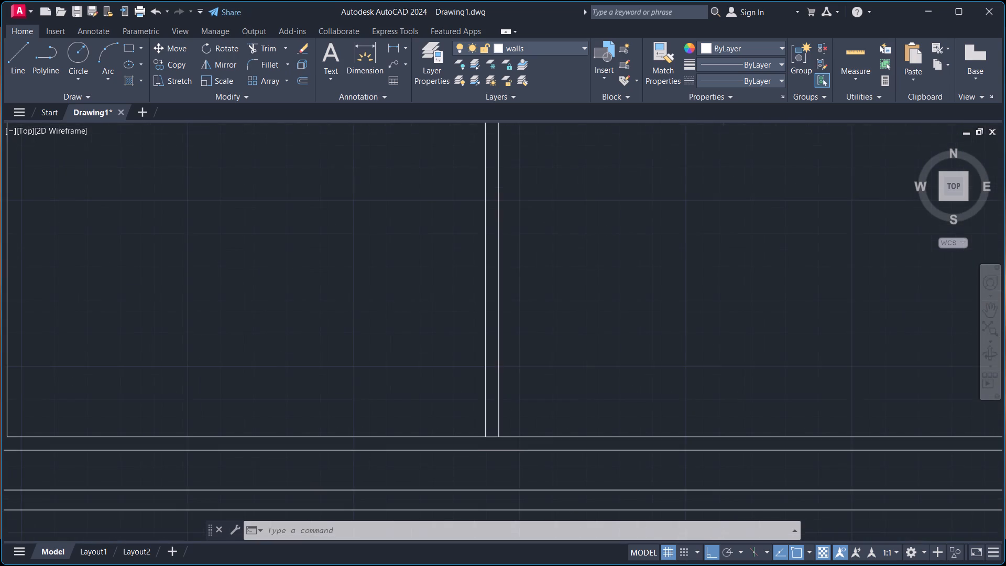
{"action": "type", "text": "tr"}
{"action": "key", "text": "Return"}
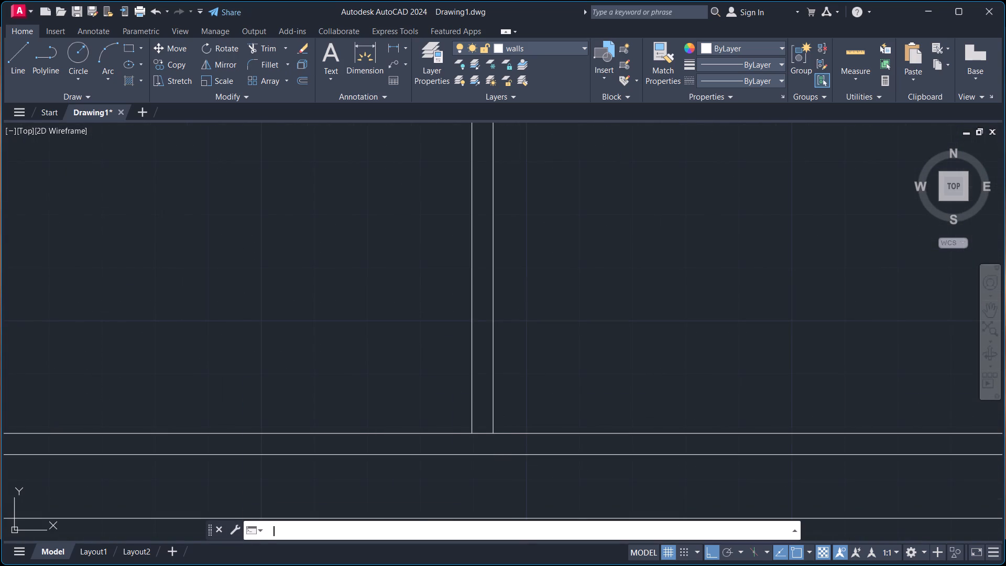
{"action": "left_click", "coordinate": [486, 433]}
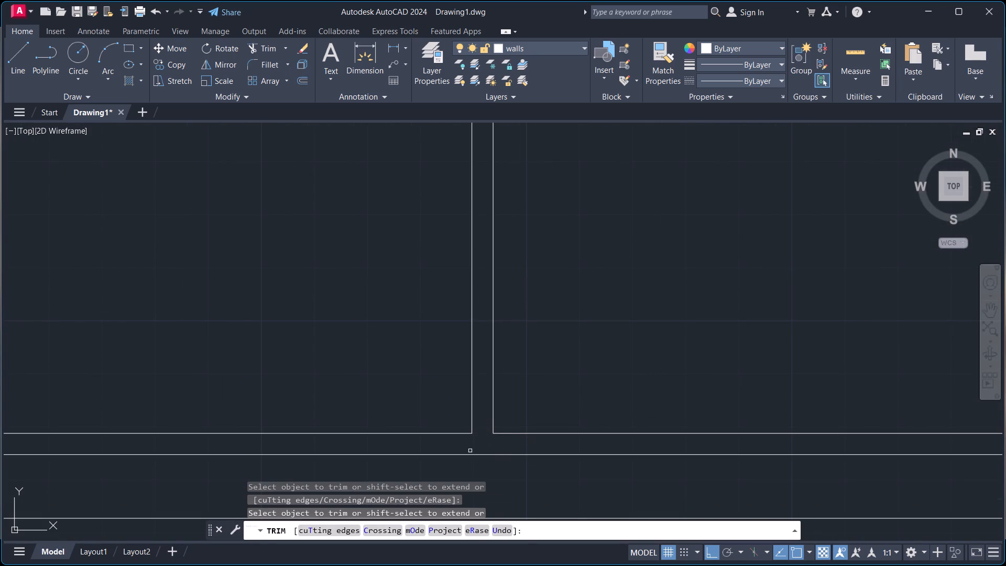
{"action": "key", "text": "Escape"}
{"action": "scroll", "coordinate": [495, 422], "scroll_direction": "down", "scroll_amount": 3}
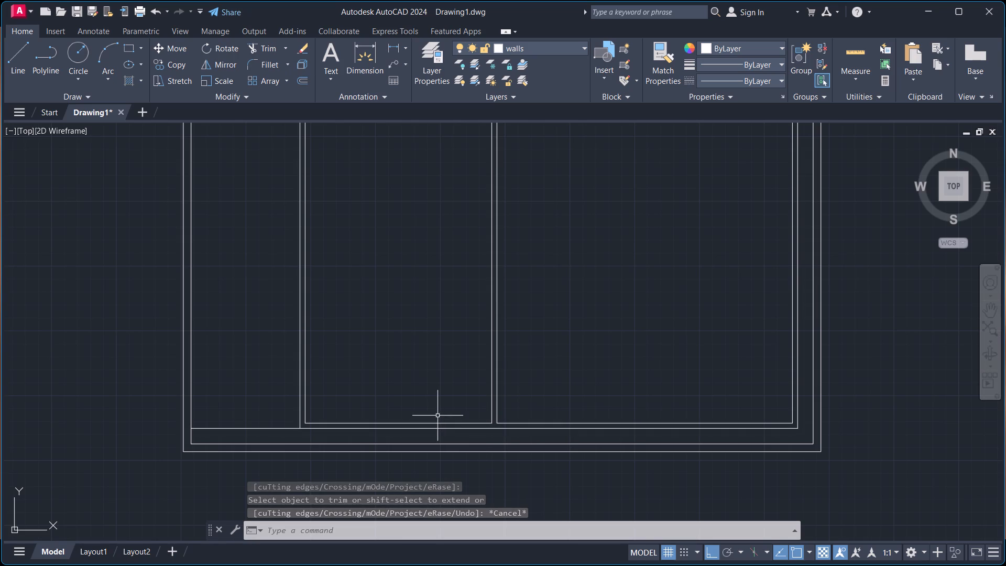
{"action": "key", "text": "Escape"}
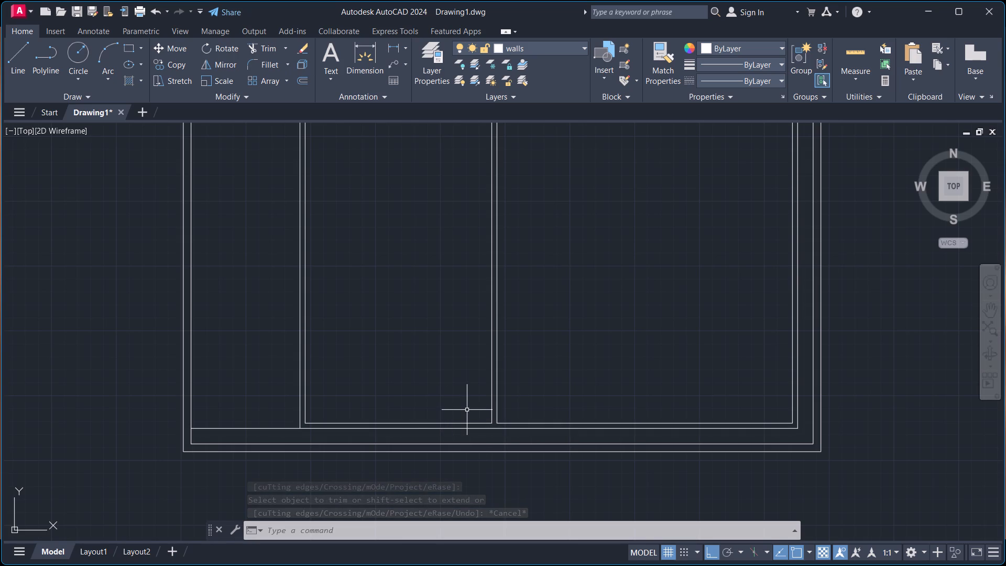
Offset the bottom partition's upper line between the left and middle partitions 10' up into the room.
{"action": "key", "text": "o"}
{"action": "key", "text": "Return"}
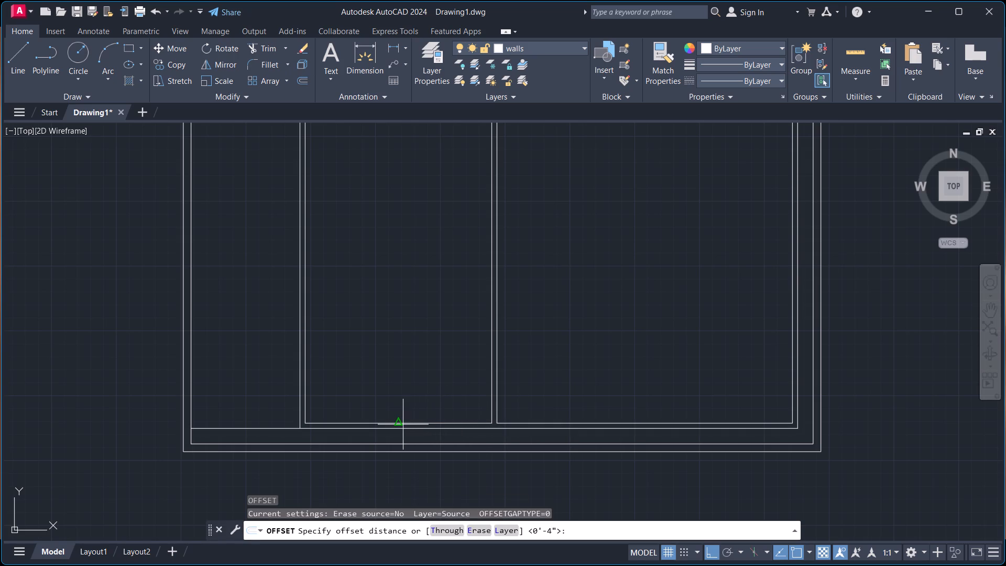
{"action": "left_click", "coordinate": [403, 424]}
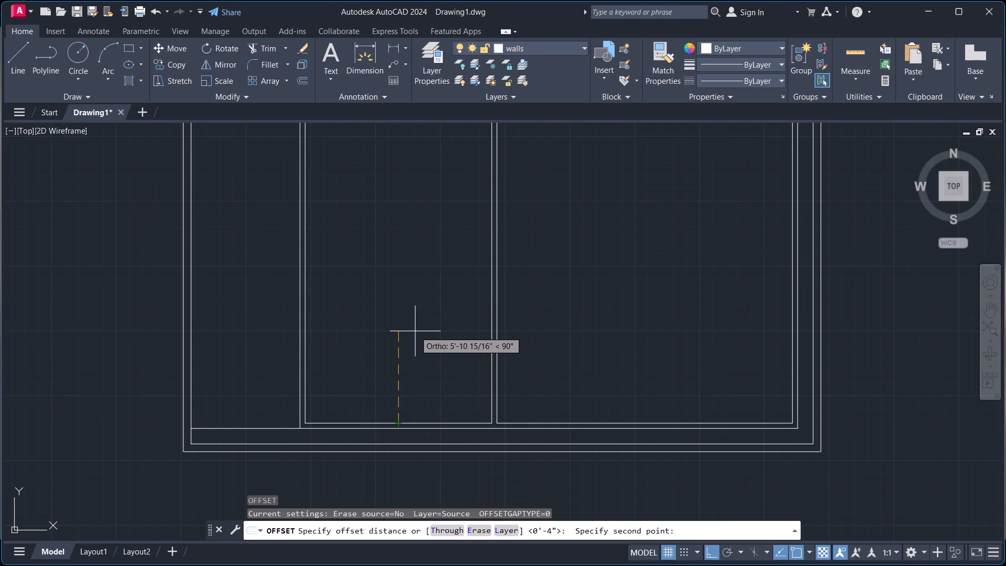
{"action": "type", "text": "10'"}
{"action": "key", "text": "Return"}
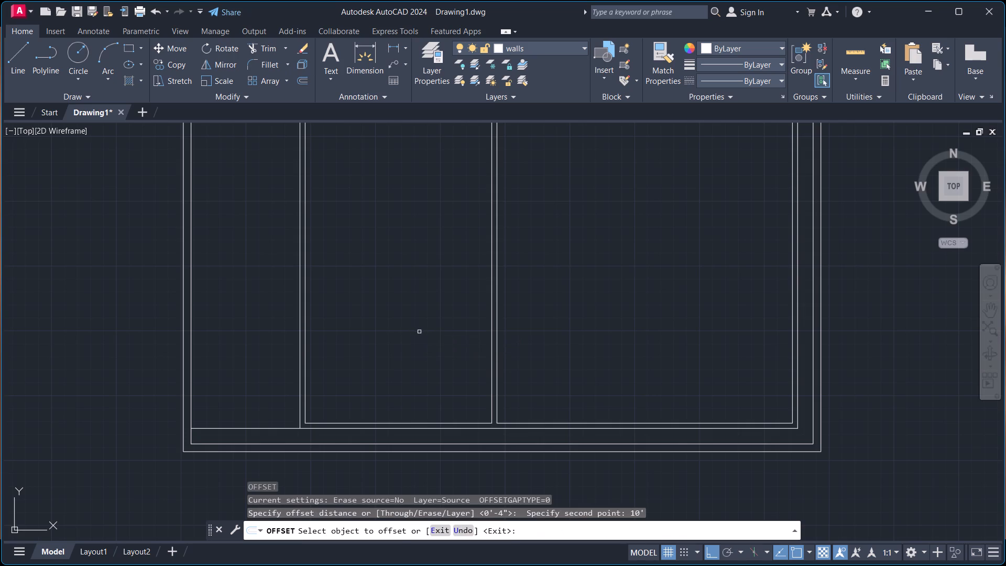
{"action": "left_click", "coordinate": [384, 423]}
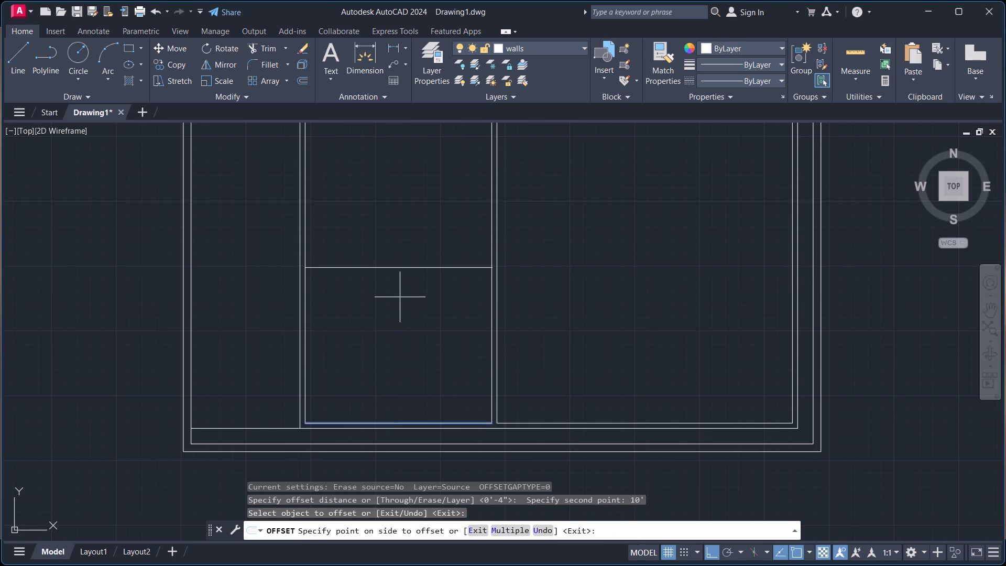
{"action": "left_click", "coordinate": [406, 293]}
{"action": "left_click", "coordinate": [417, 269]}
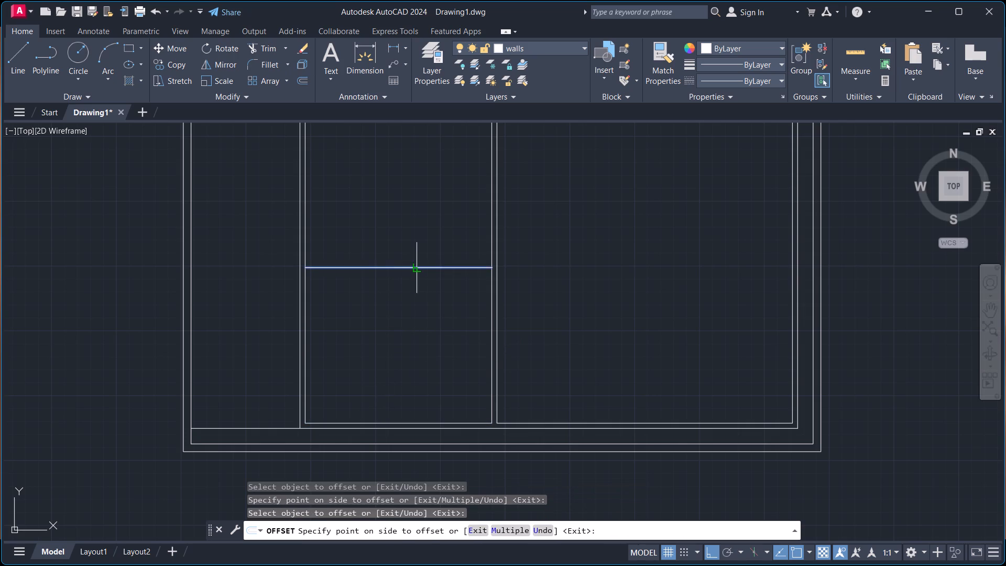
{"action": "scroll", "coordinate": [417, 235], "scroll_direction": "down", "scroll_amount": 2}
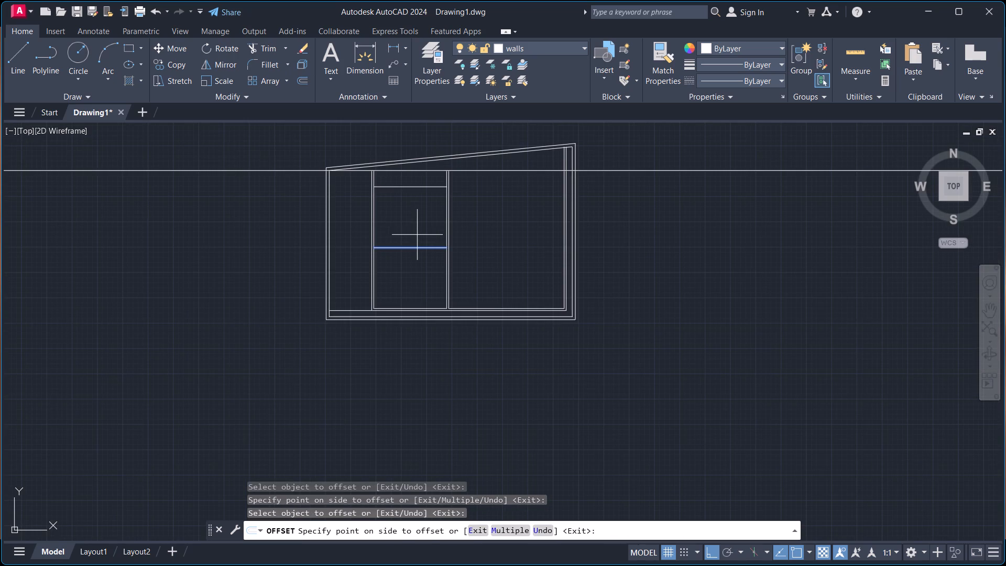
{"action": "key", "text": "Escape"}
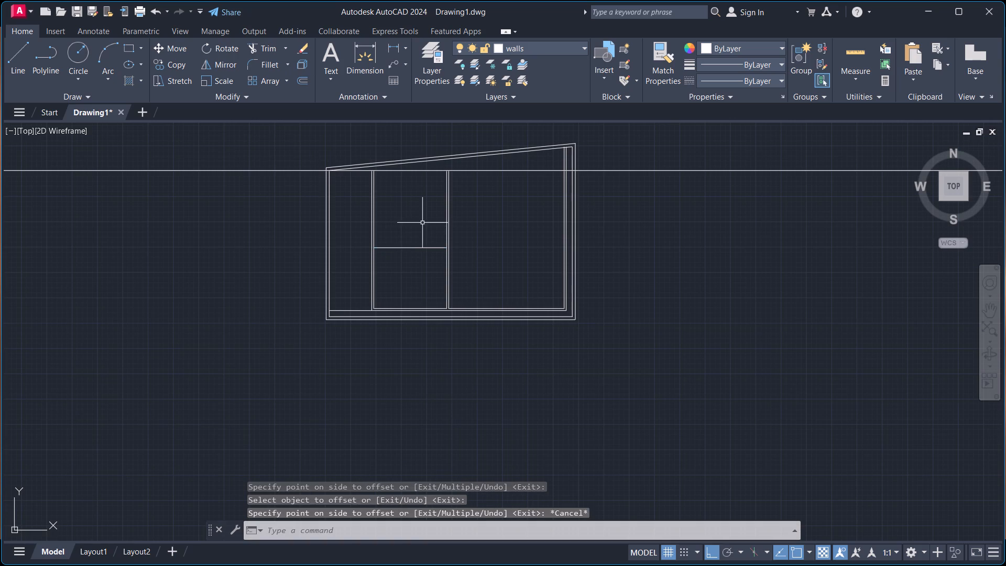
Measure the height of the left partition's outer line using a linear dimension, without placing it.
{"action": "middle_click_drag", "start_coordinate": [423, 220], "coordinate": [401, 297]}
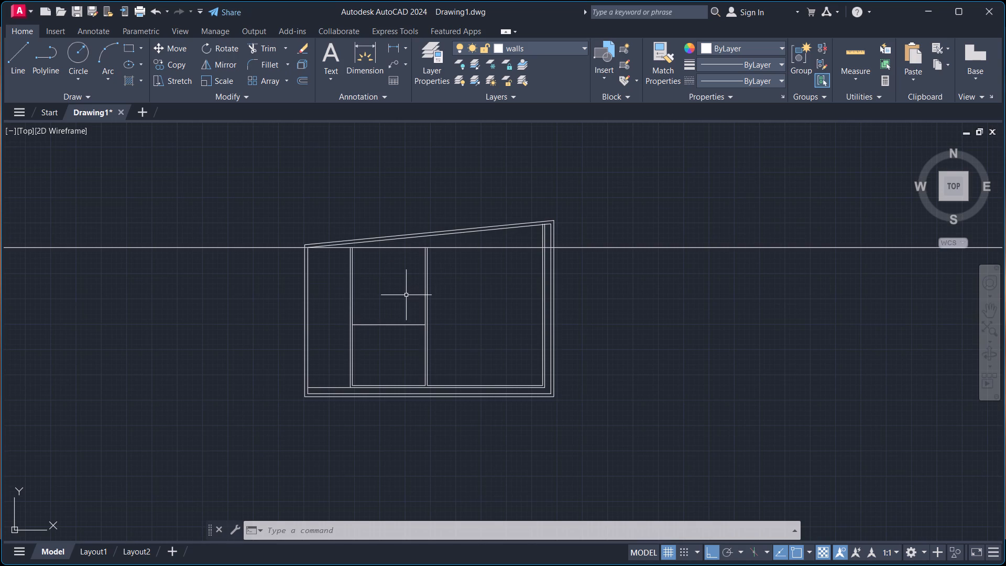
{"action": "scroll", "coordinate": [406, 300], "scroll_direction": "up", "scroll_amount": 1}
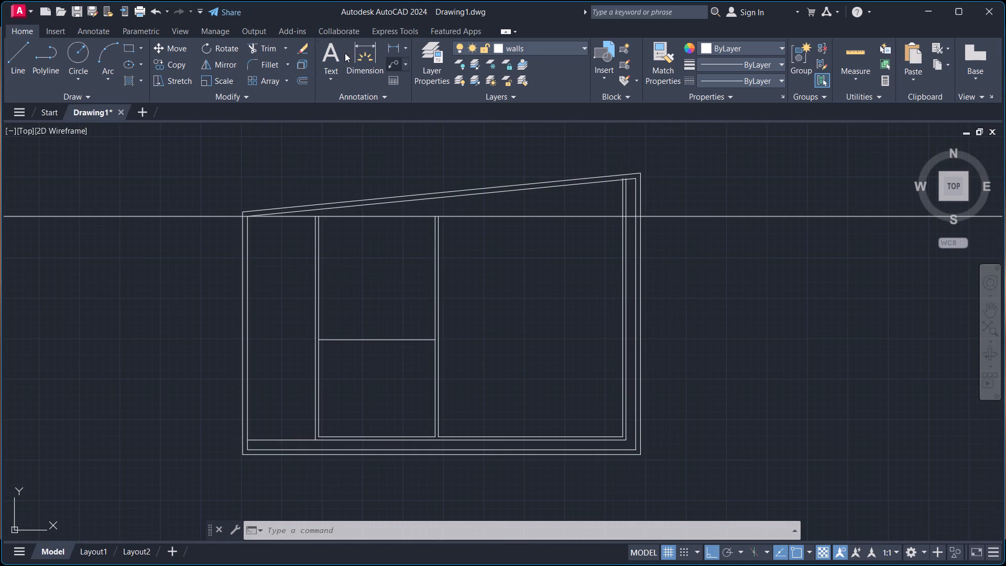
{"action": "left_click", "coordinate": [391, 50]}
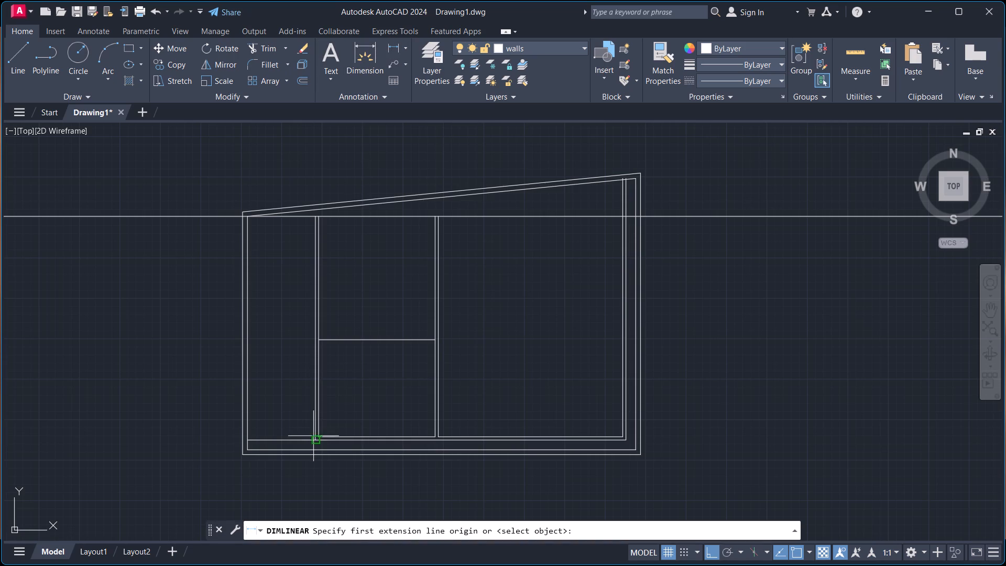
{"action": "left_click_drag", "start_coordinate": [313, 437], "coordinate": [316, 429]}
{"action": "left_click", "coordinate": [312, 221]}
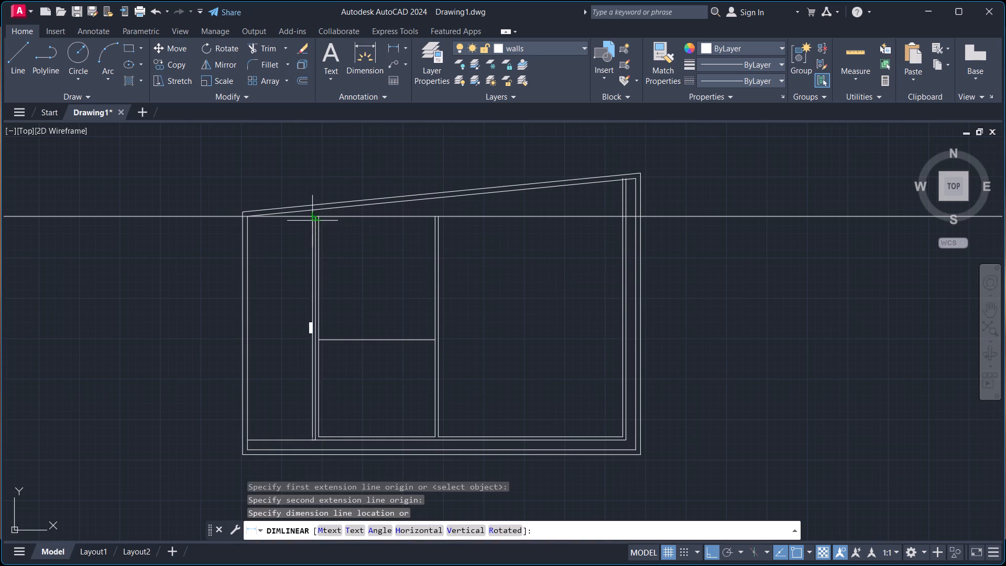
{"action": "scroll", "coordinate": [292, 285], "scroll_direction": "up", "scroll_amount": 3}
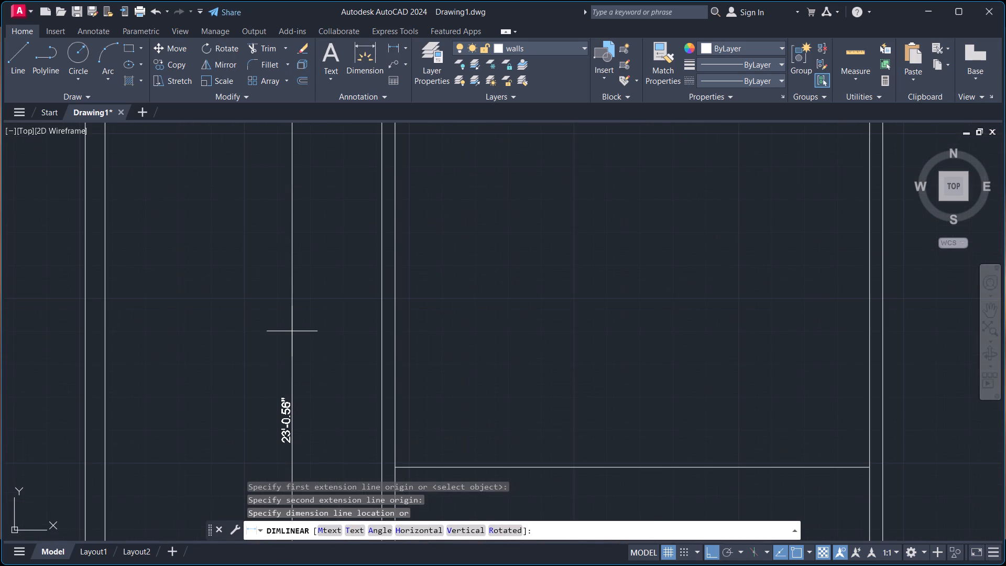
{"action": "scroll", "coordinate": [292, 331], "scroll_direction": "down", "scroll_amount": 2}
{"action": "key", "text": "Escape"}
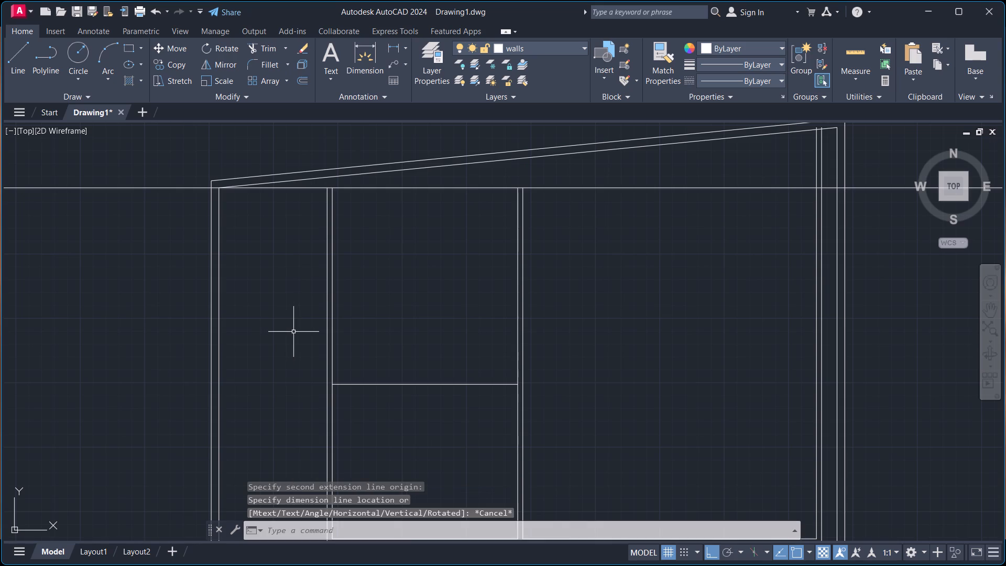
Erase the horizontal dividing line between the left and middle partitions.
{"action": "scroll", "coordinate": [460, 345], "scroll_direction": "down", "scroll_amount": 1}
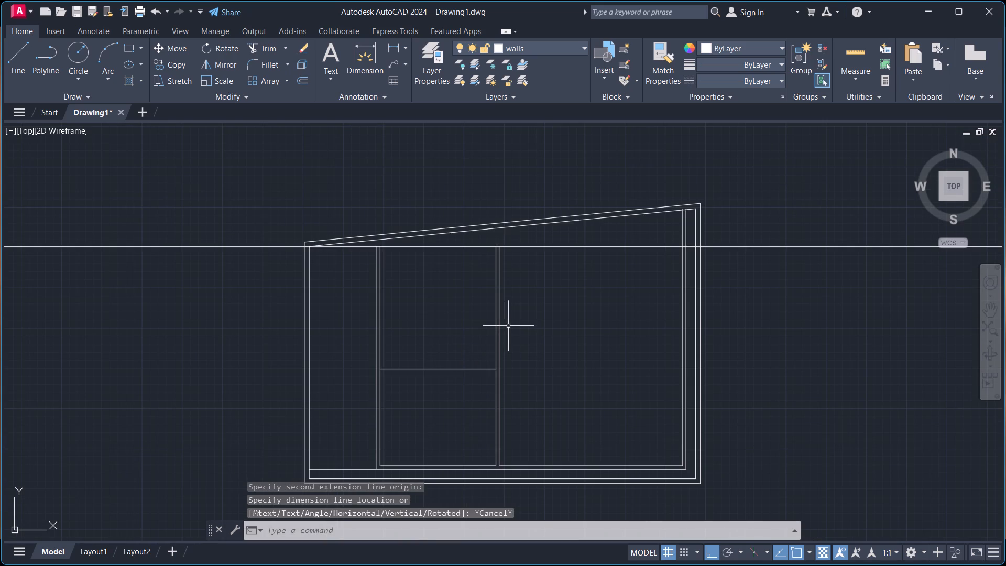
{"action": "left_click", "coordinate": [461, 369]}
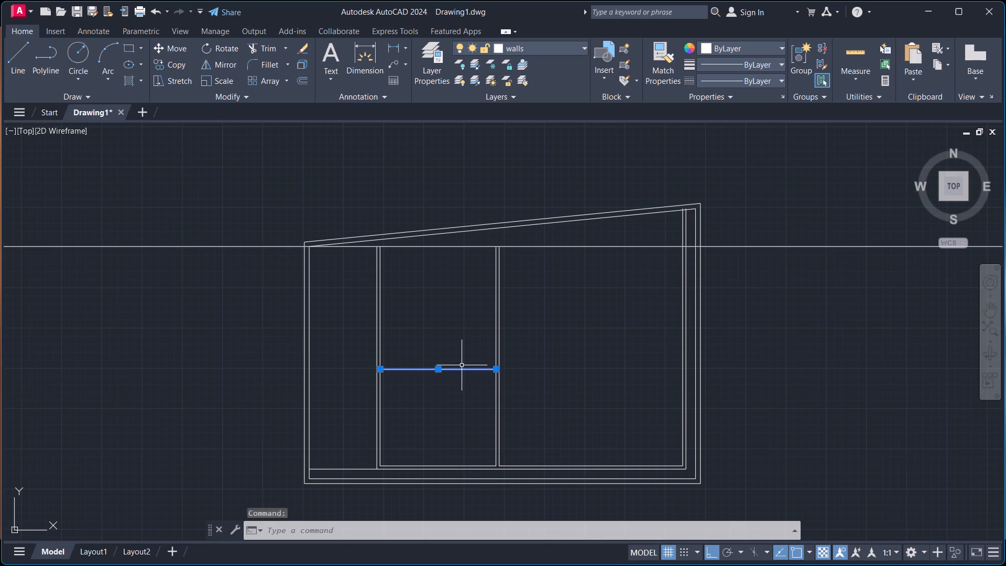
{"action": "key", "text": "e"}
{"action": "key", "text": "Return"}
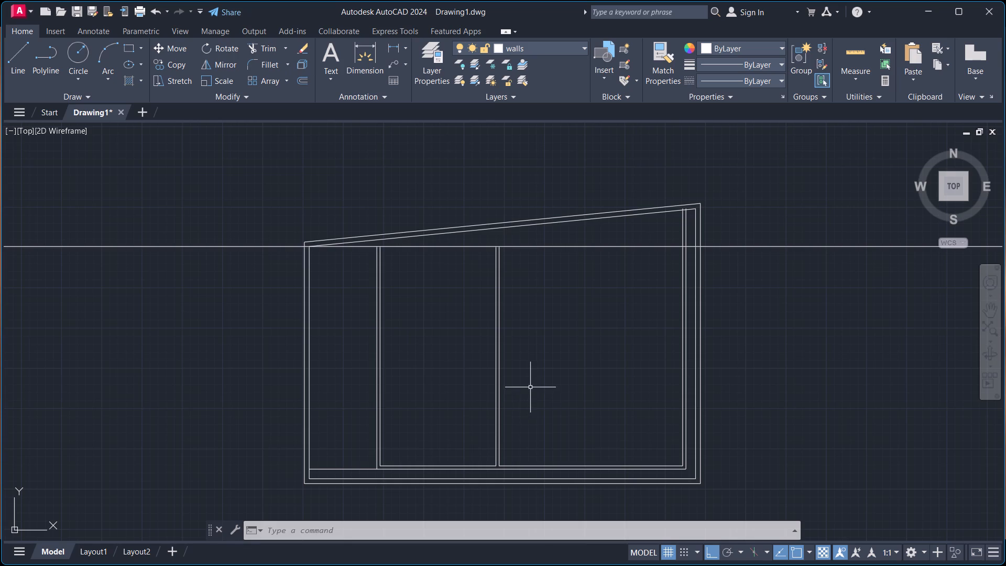
Offset the middle partition's inner line 4' toward the plot's east side to start another vertical partition.
{"action": "key", "text": "o"}
{"action": "key", "text": "Return"}
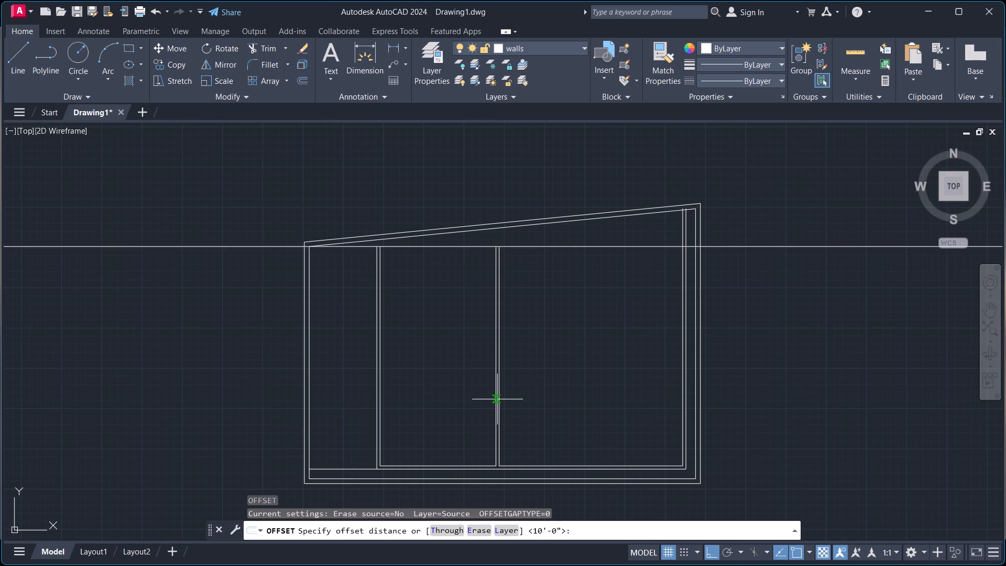
{"action": "left_click", "coordinate": [499, 399]}
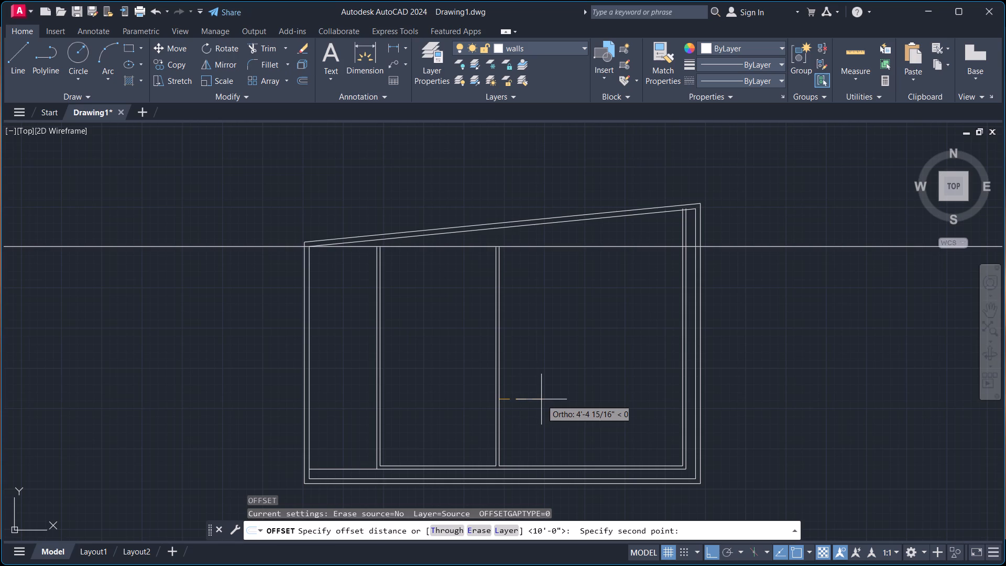
{"action": "type", "text": "4'"}
{"action": "key", "text": "Return"}
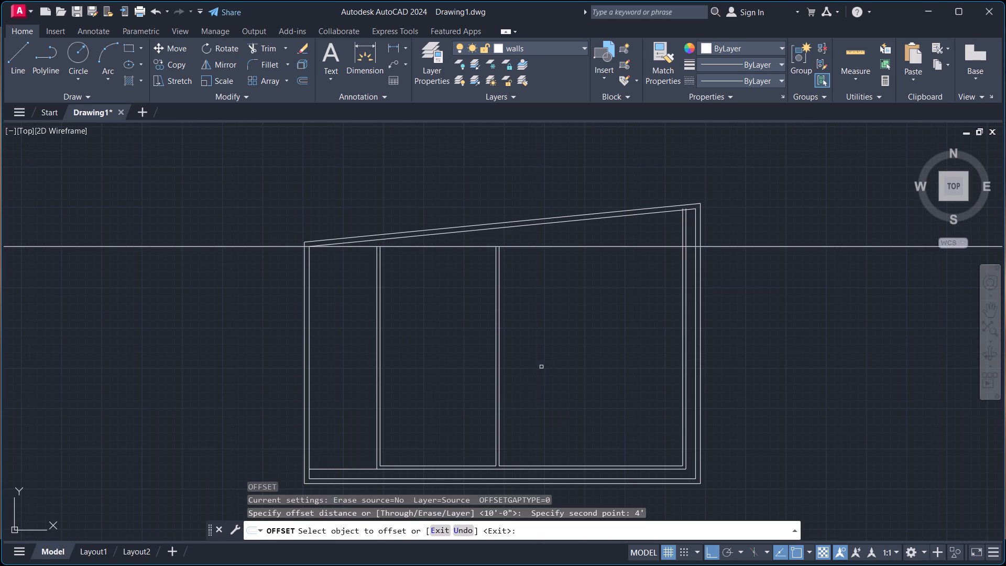
{"action": "left_click", "coordinate": [499, 406]}
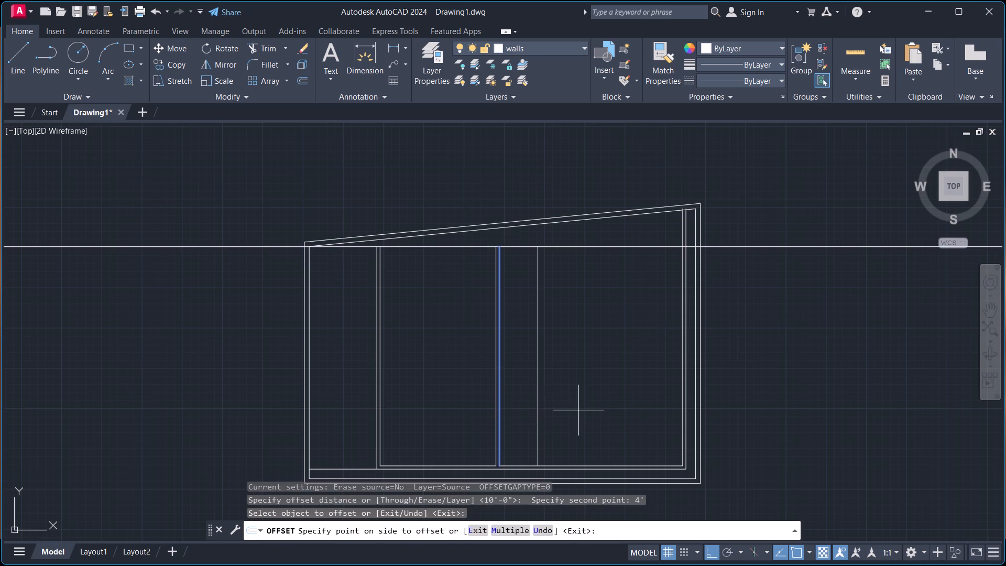
{"action": "left_click", "coordinate": [579, 410]}
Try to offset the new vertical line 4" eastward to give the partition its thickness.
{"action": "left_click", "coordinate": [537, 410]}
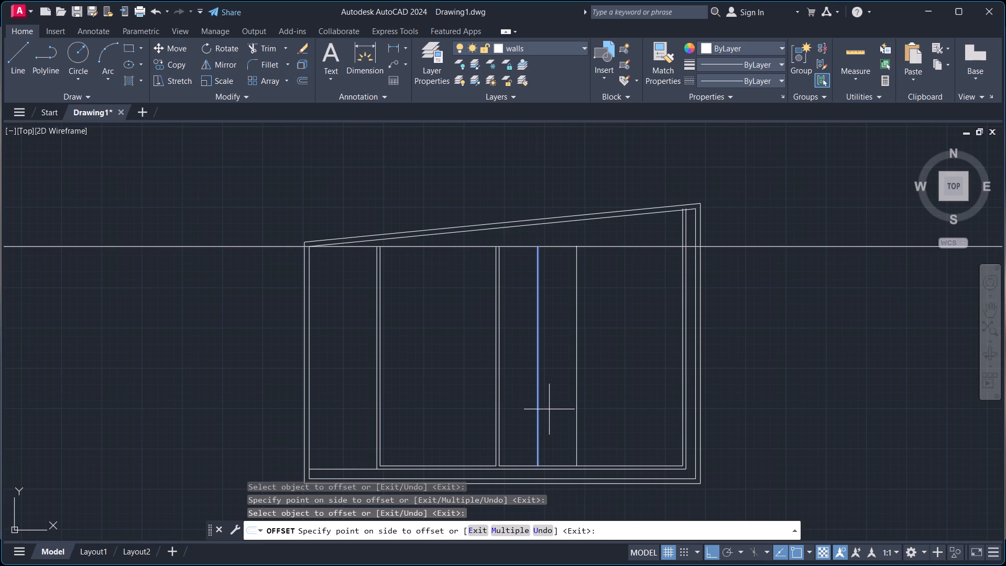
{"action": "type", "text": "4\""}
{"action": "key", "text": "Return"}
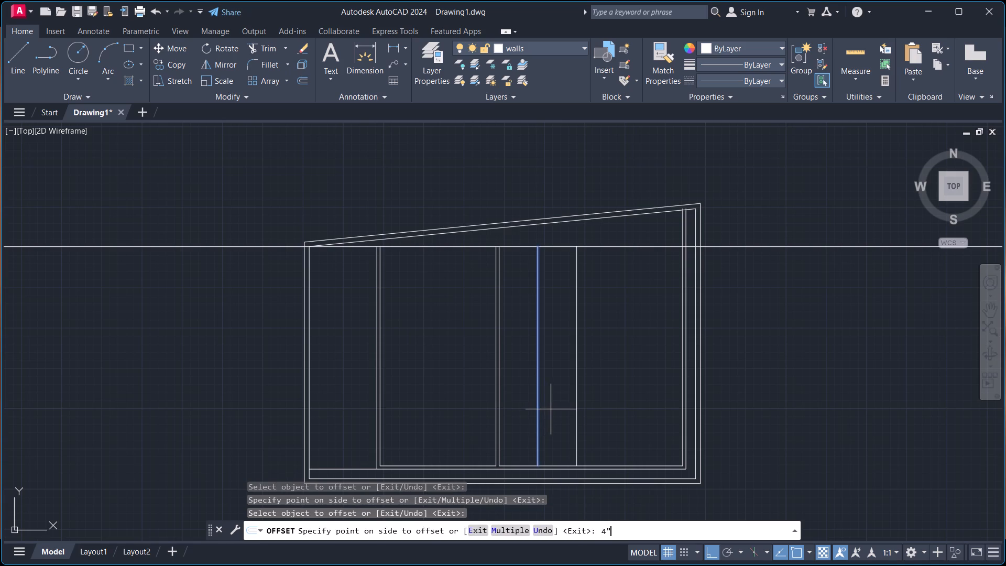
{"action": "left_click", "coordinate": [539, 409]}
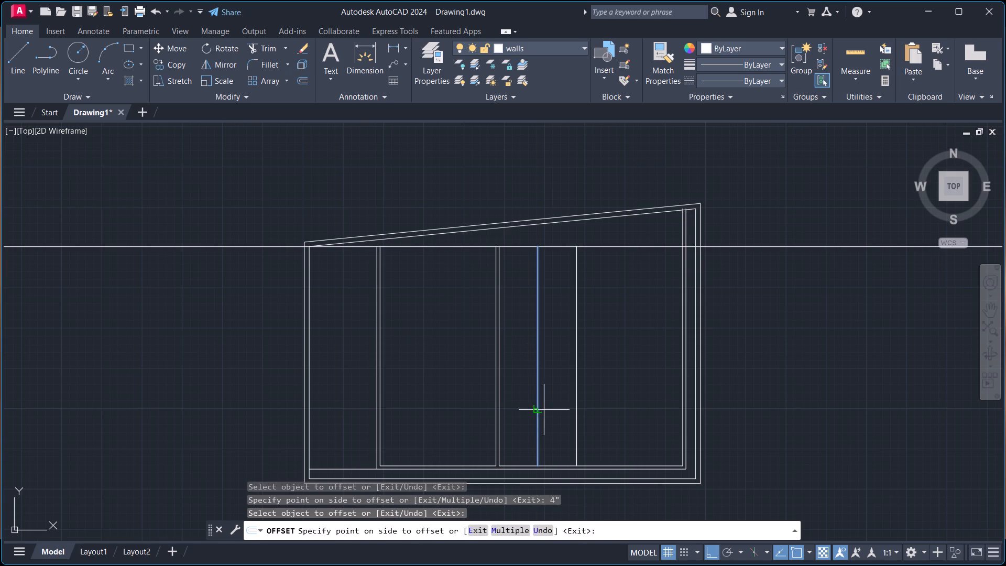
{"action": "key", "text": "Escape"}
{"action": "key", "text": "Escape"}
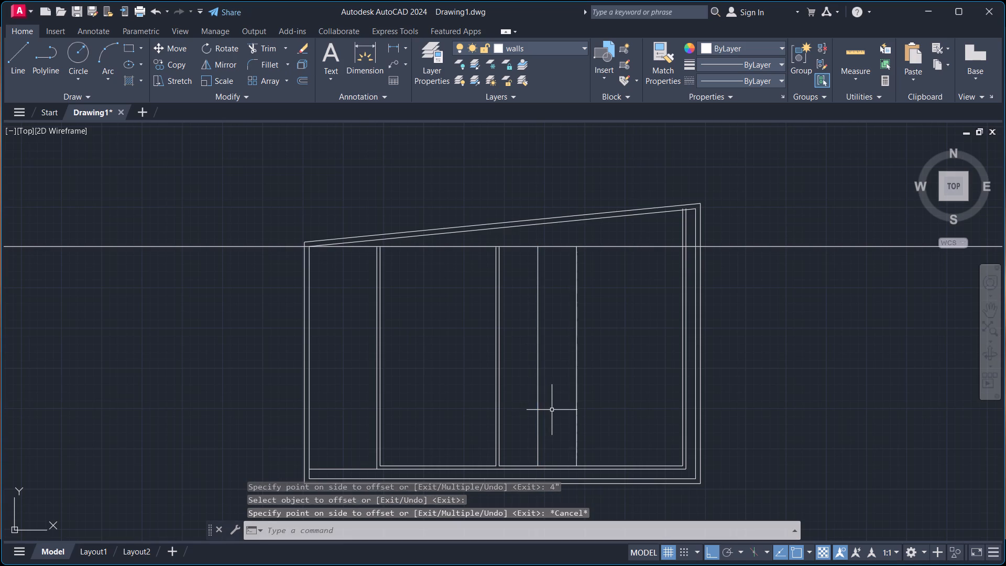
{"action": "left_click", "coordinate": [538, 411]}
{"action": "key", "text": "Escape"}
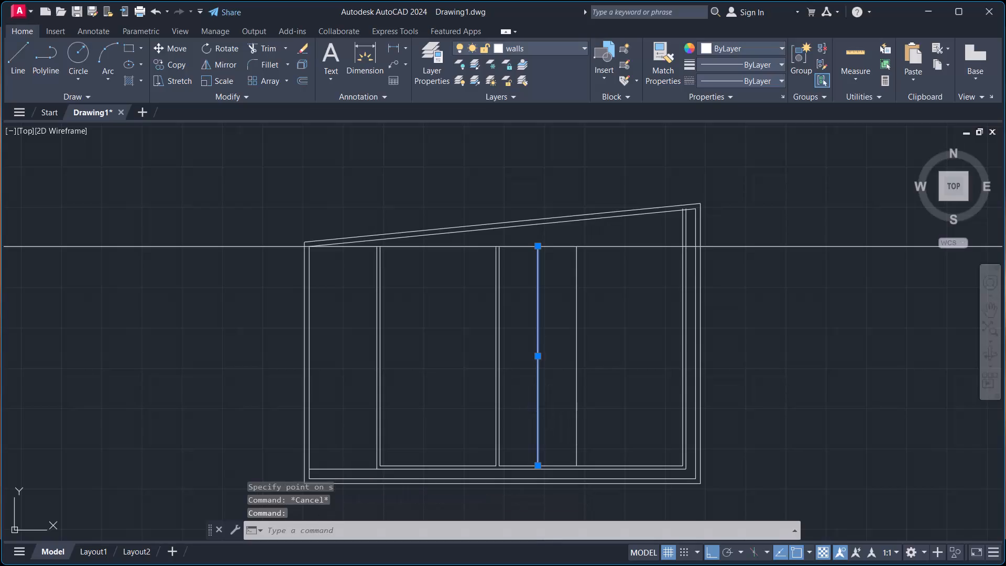
Offset the new vertical line 4" eastward to complete the double-line partition beside the middle one.
{"action": "key", "text": "o"}
{"action": "key", "text": "Return"}
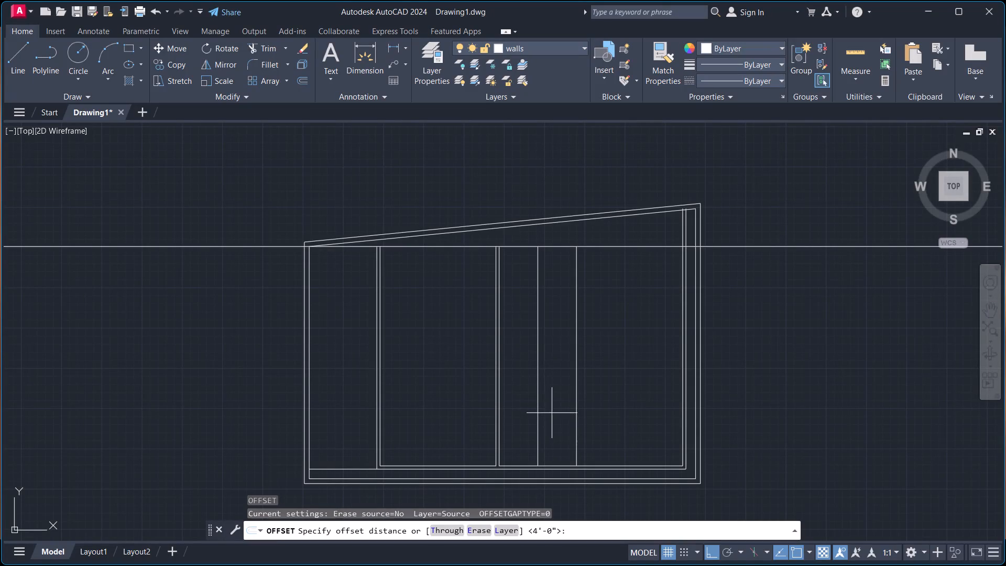
{"action": "left_click", "coordinate": [538, 403]}
{"action": "key", "text": "4"}
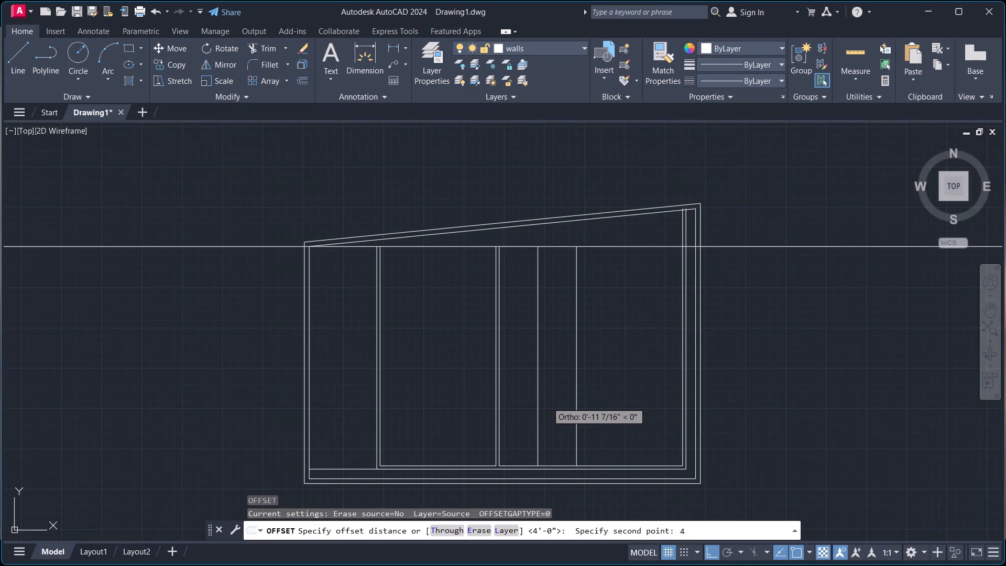
{"action": "key", "text": "shift+quotedbl"}
{"action": "key", "text": "Return"}
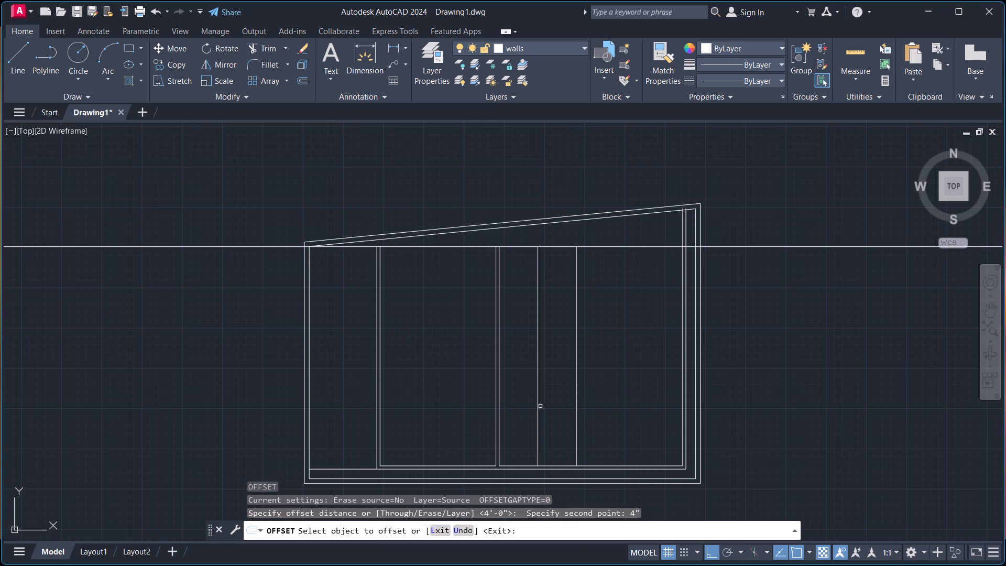
{"action": "left_click", "coordinate": [537, 408]}
{"action": "left_click", "coordinate": [555, 412]}
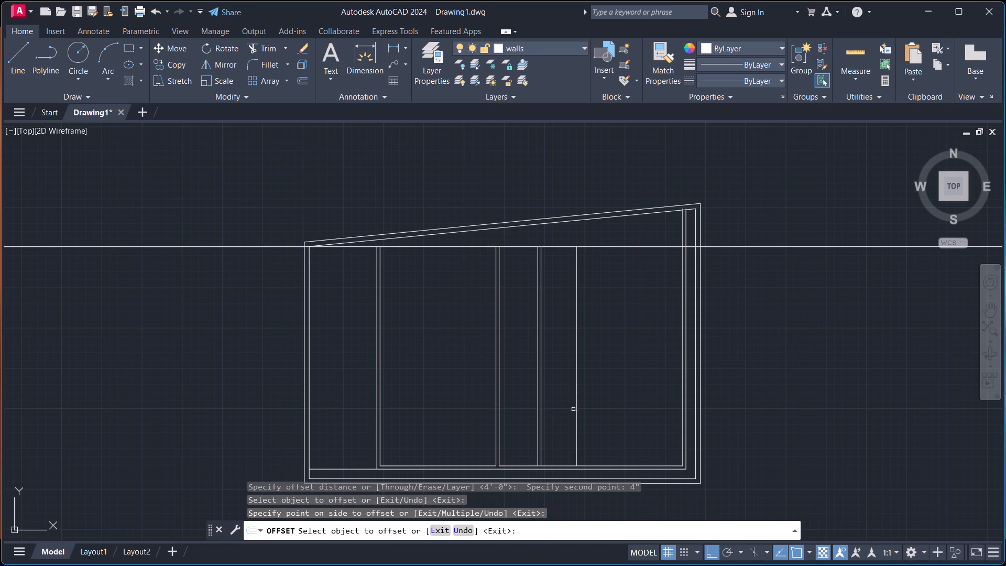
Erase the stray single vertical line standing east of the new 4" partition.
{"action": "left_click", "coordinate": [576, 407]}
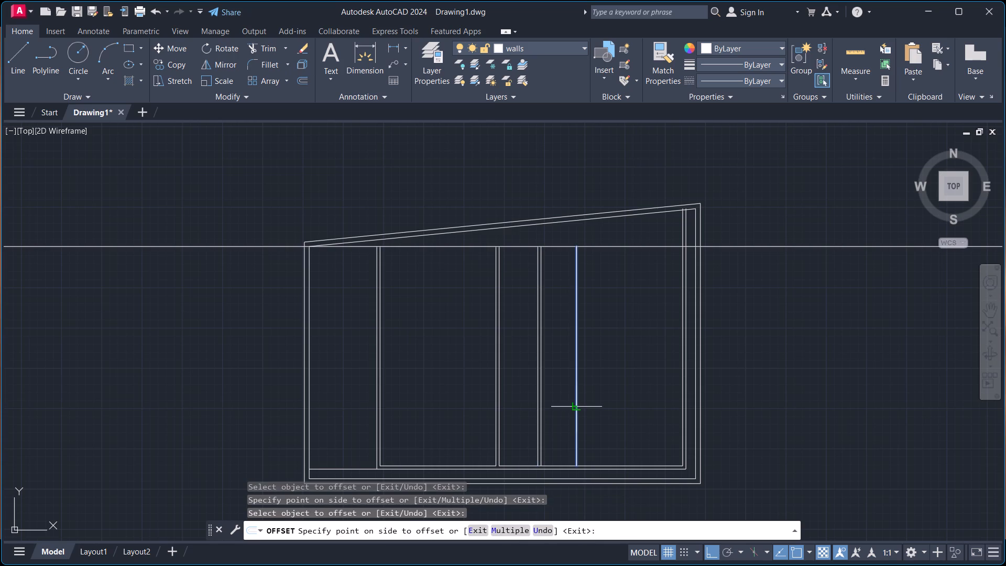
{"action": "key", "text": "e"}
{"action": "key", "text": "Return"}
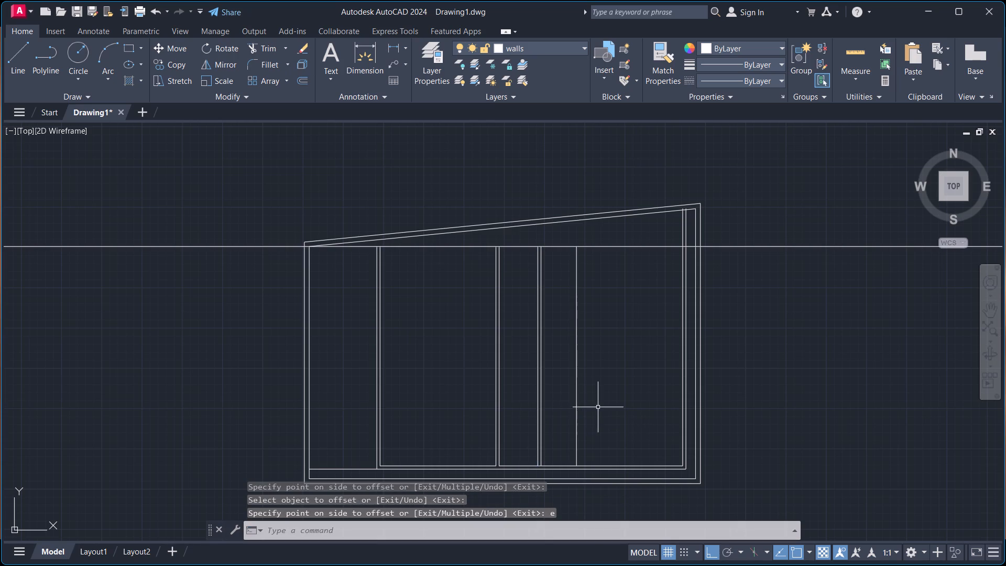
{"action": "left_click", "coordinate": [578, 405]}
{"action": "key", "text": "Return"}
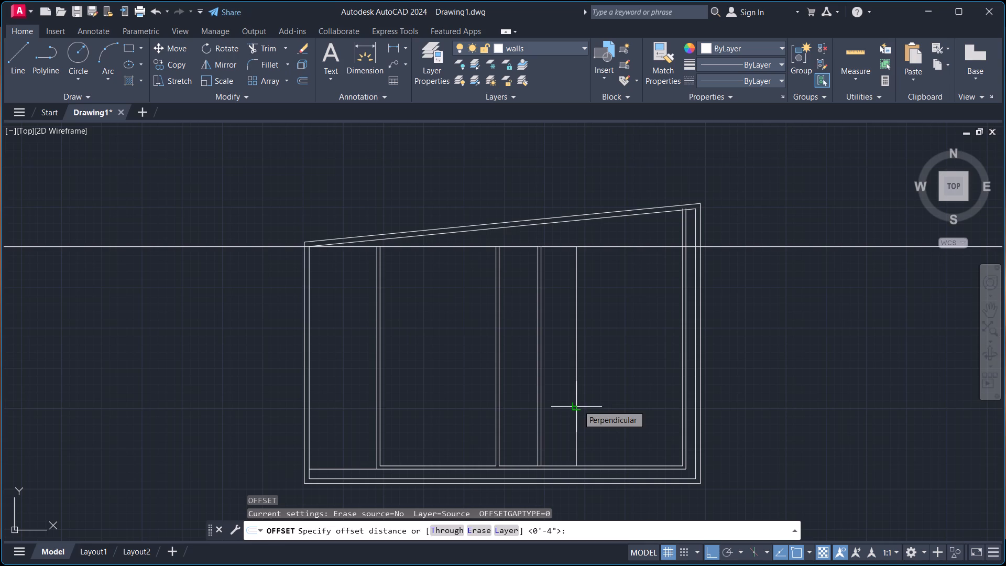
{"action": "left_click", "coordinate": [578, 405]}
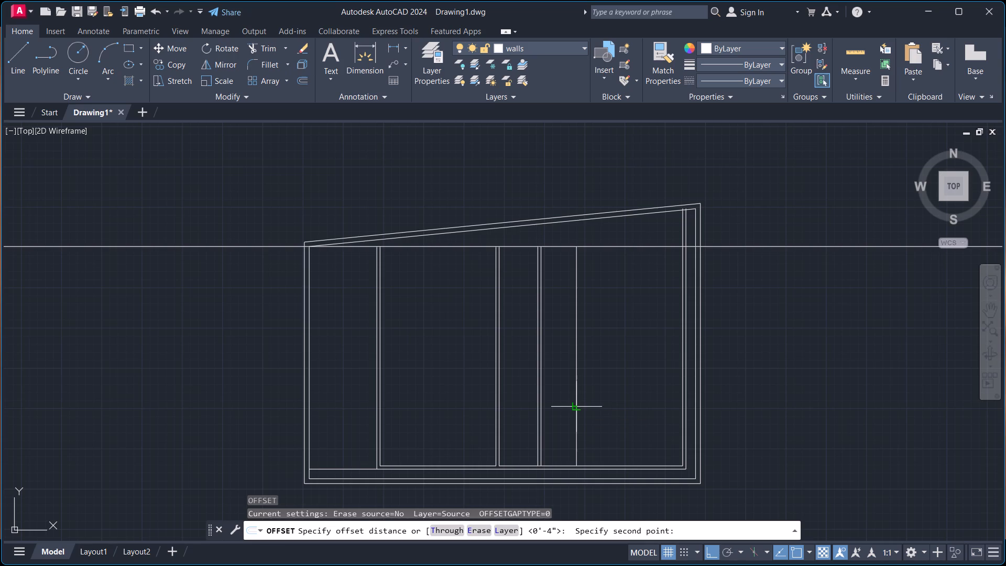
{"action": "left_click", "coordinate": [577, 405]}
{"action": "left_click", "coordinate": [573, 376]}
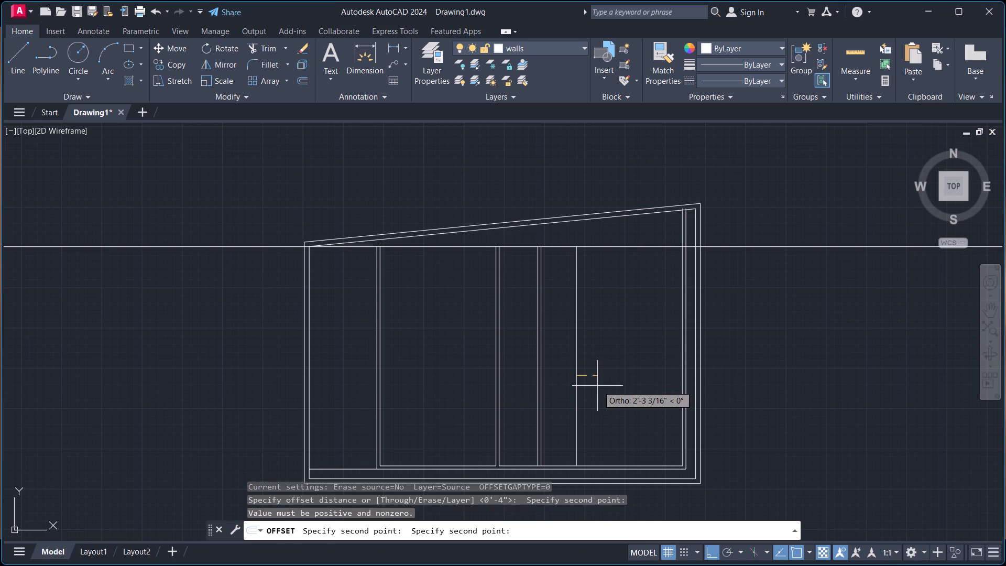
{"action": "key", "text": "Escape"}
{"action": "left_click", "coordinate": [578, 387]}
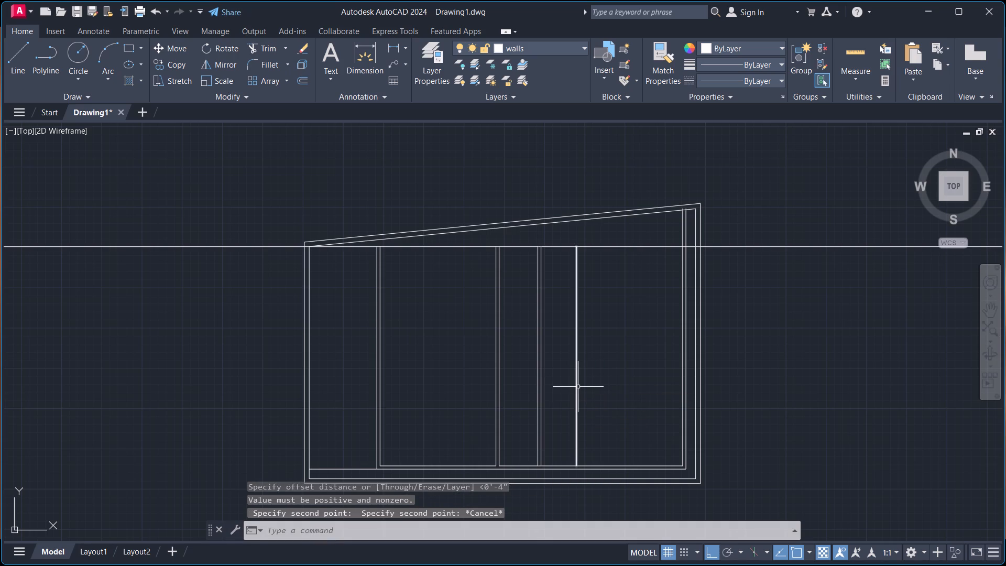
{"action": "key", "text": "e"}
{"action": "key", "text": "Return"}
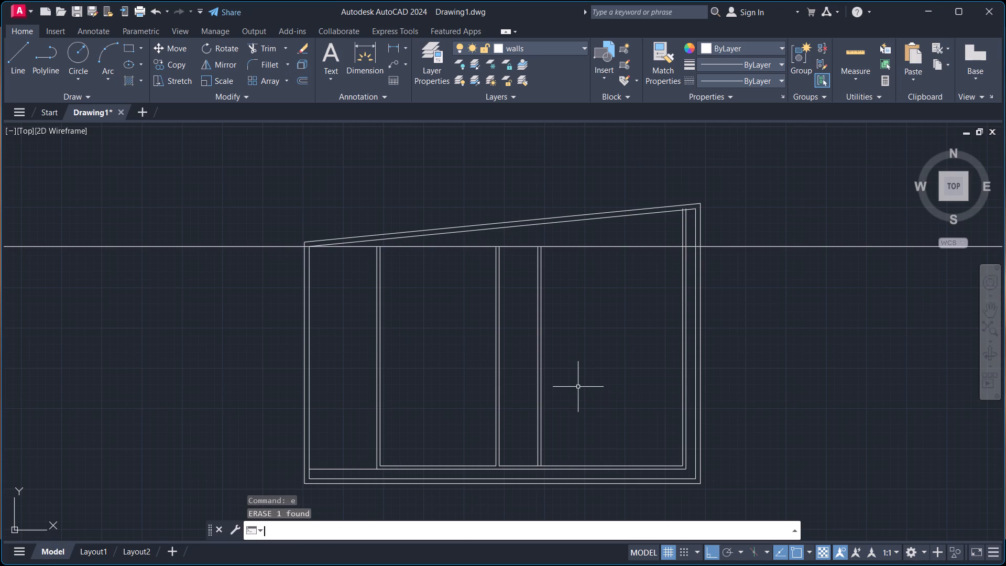
Offset the new partition's east line 12' farther east, toward the plot's east wall.
{"action": "key", "text": "o"}
{"action": "key", "text": "Return"}
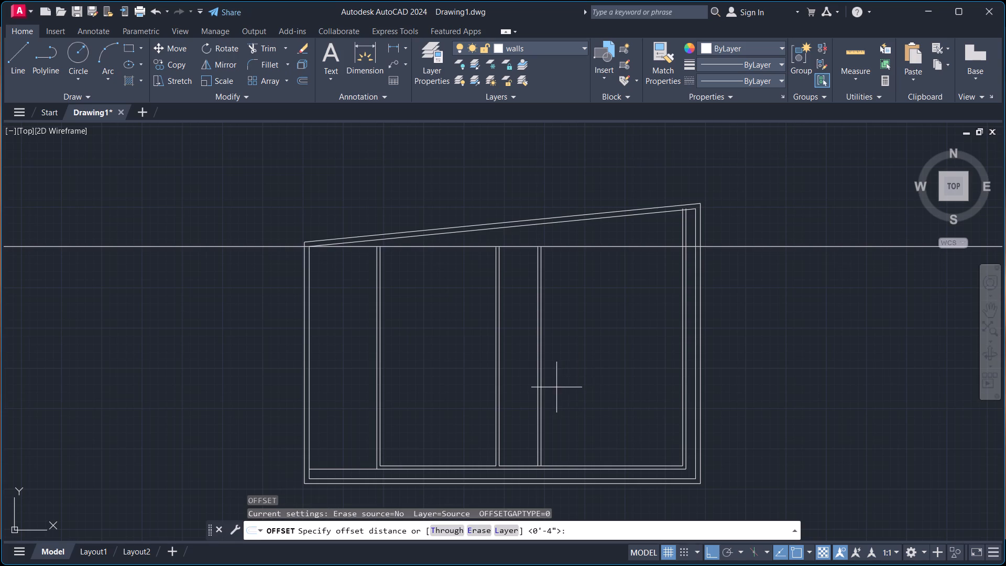
{"action": "left_click", "coordinate": [544, 384]}
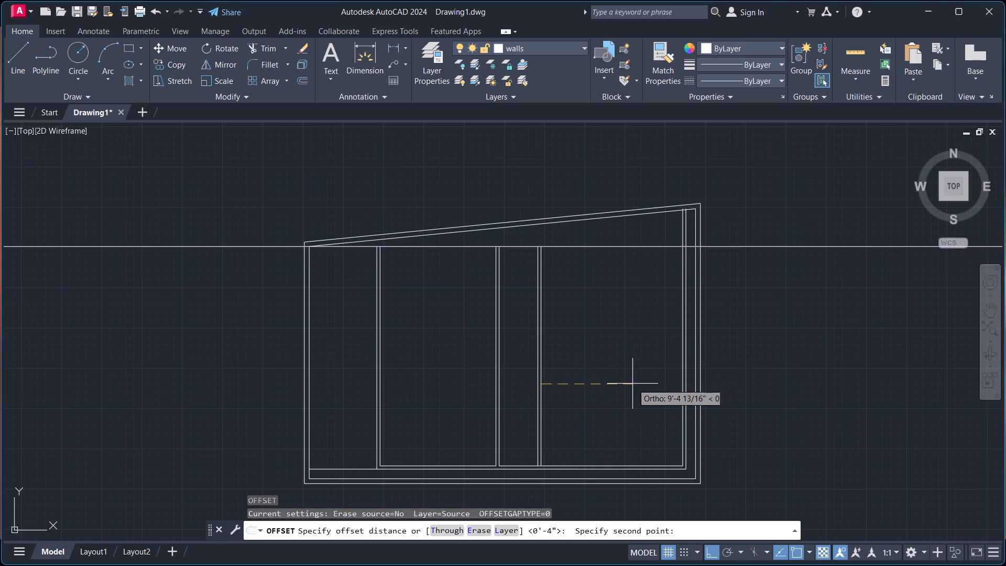
{"action": "type", "text": "12"}
{"action": "key", "text": "apostrophe"}
{"action": "key", "text": "Return"}
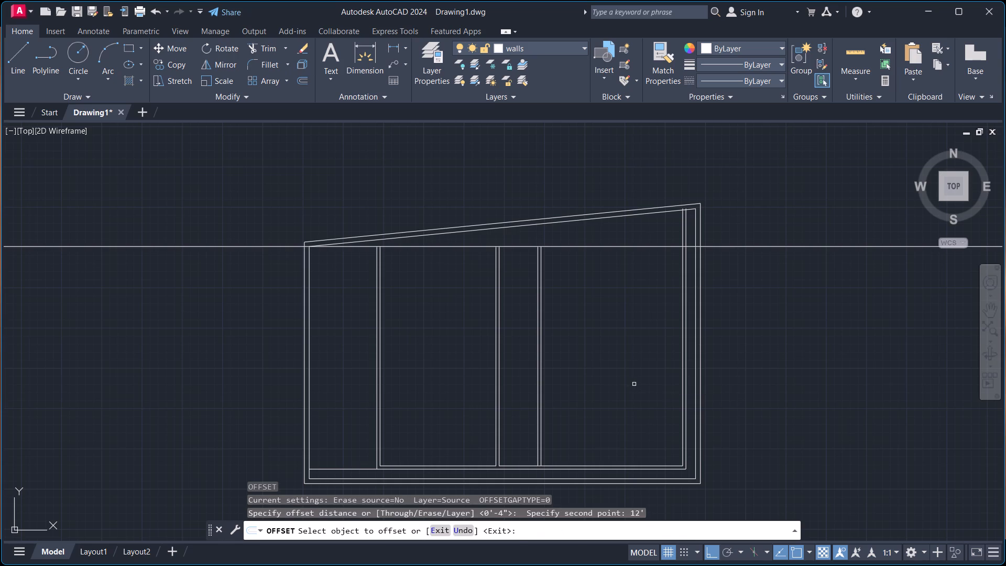
{"action": "left_click", "coordinate": [541, 398]}
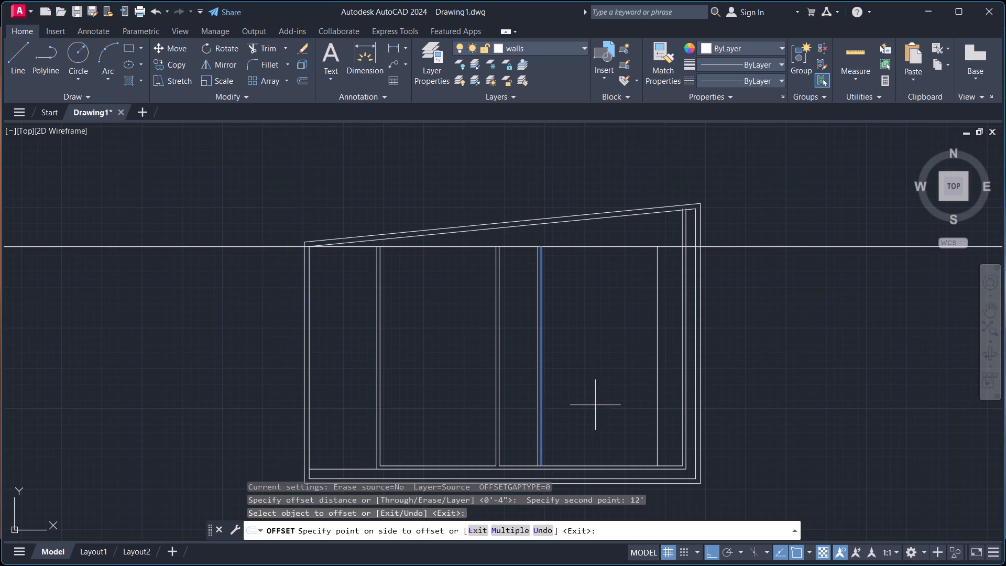
{"action": "left_click", "coordinate": [663, 403]}
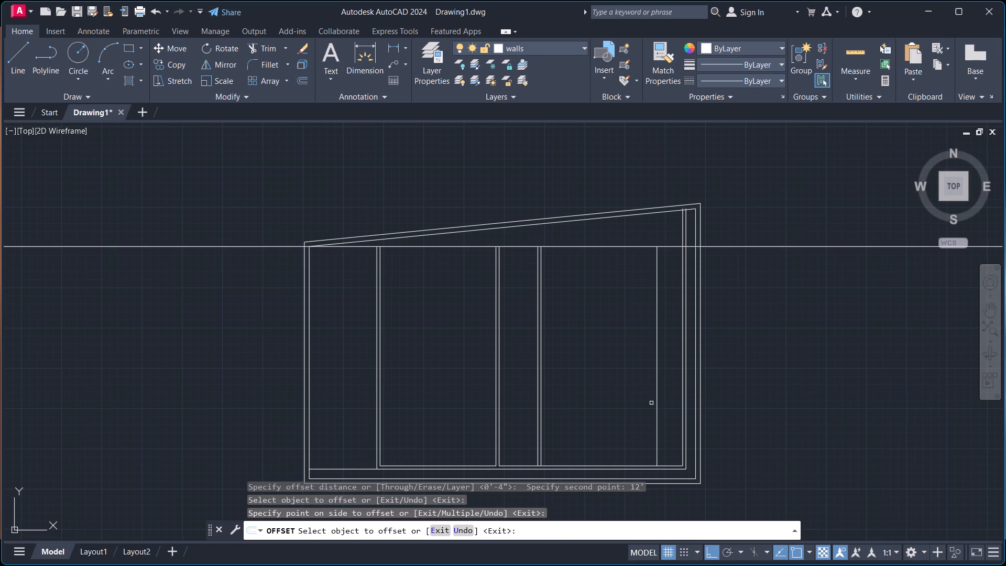
{"action": "key", "text": "Escape"}
{"action": "key", "text": "Escape"}
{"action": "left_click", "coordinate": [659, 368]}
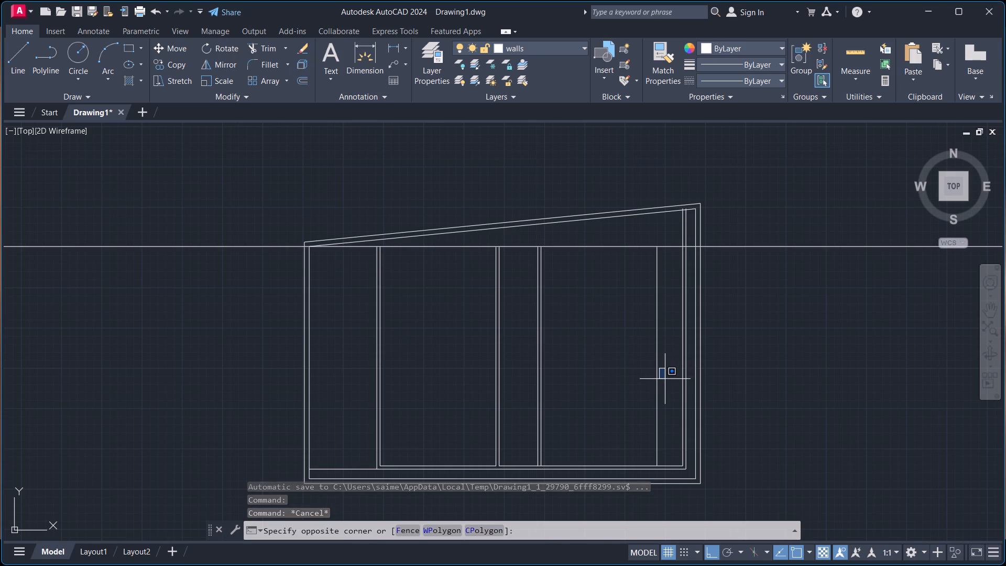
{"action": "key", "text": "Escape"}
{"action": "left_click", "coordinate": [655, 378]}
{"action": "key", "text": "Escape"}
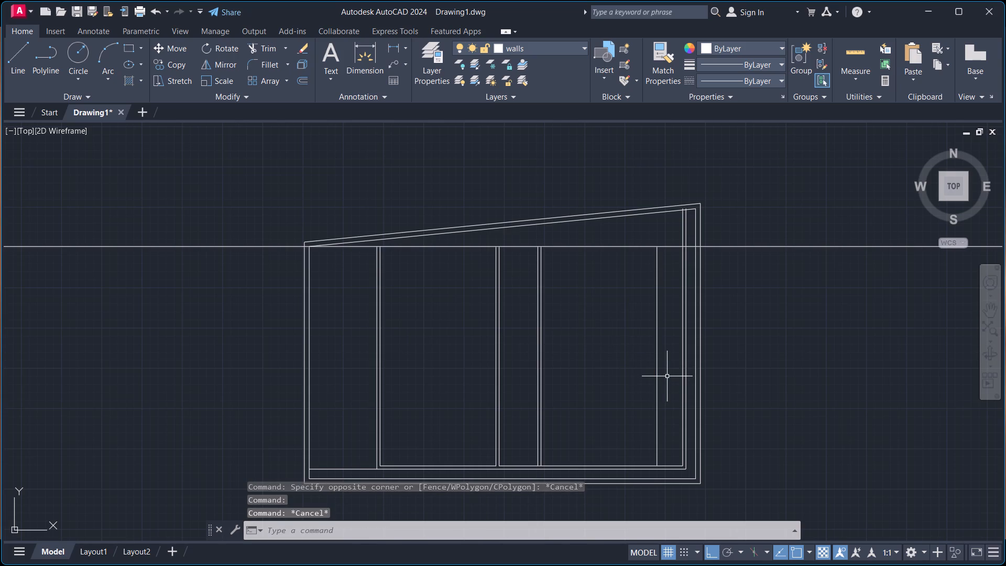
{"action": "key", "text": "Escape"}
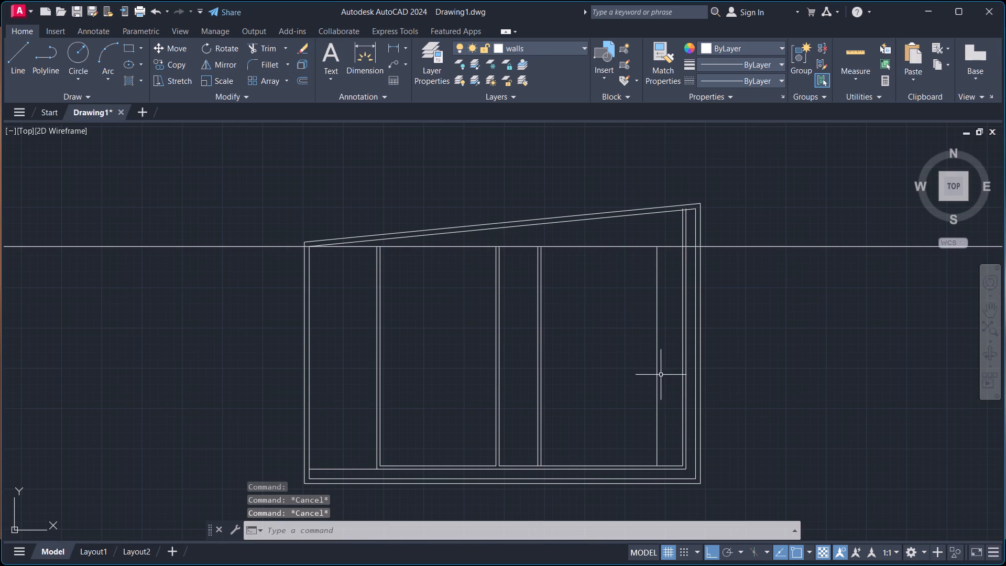
Offset the easternmost single vertical line 4" eastward to form a double-line partition near the east wall.
{"action": "key", "text": "o"}
{"action": "key", "text": "Return"}
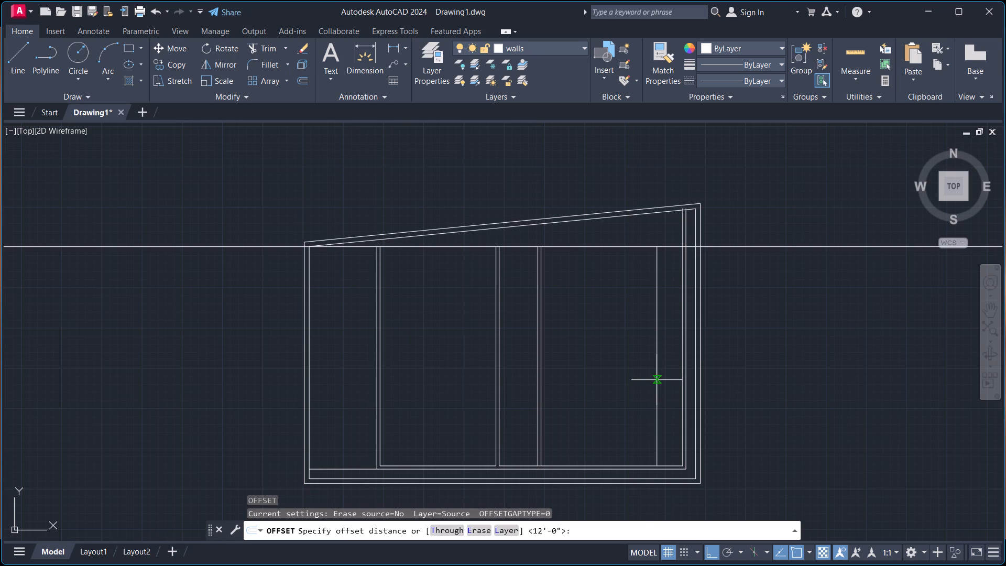
{"action": "left_click", "coordinate": [657, 380]}
{"action": "key", "text": "4"}
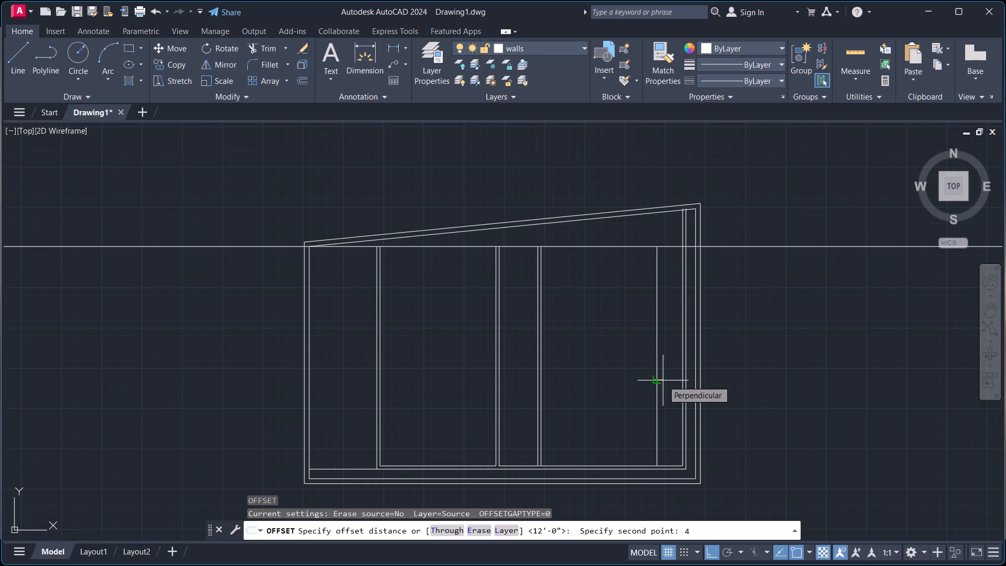
{"action": "key", "text": "shift+quotedbl"}
{"action": "key", "text": "Return"}
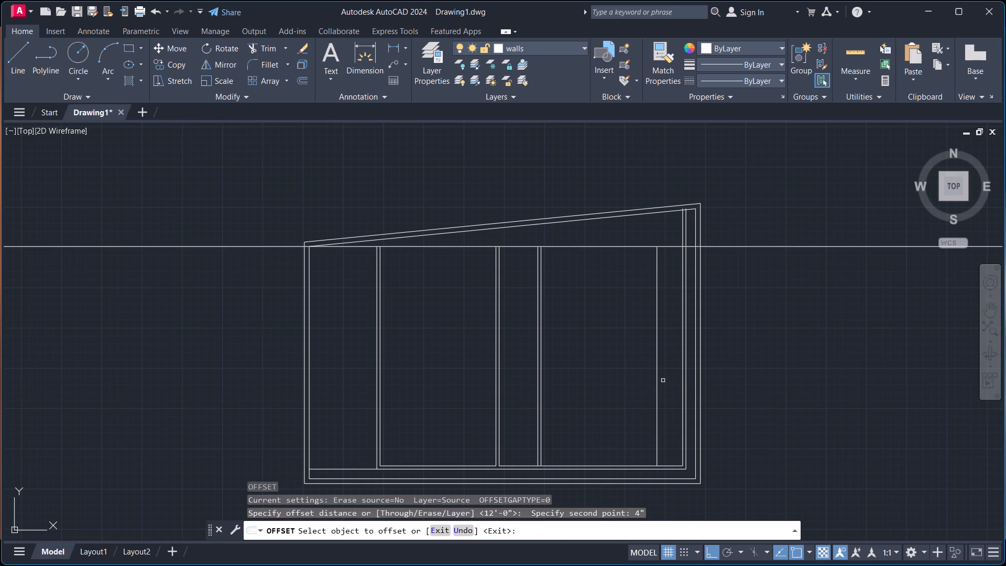
{"action": "left_click", "coordinate": [657, 383]}
{"action": "left_click", "coordinate": [669, 383]}
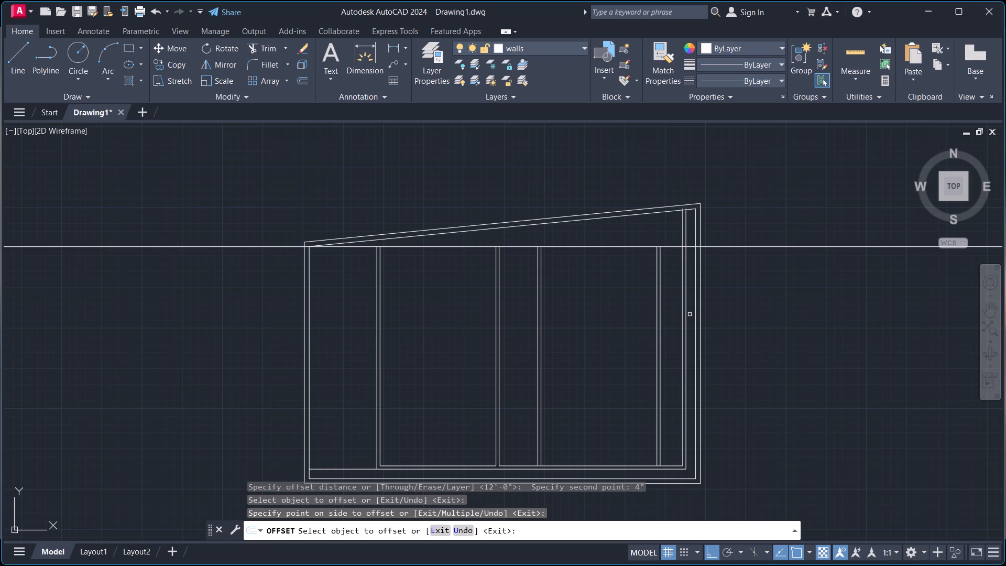
Trim away both lines of the double-line partition nearest the east wall, including the leftover stubs at the sloping north wall.
{"action": "key", "text": "Escape"}
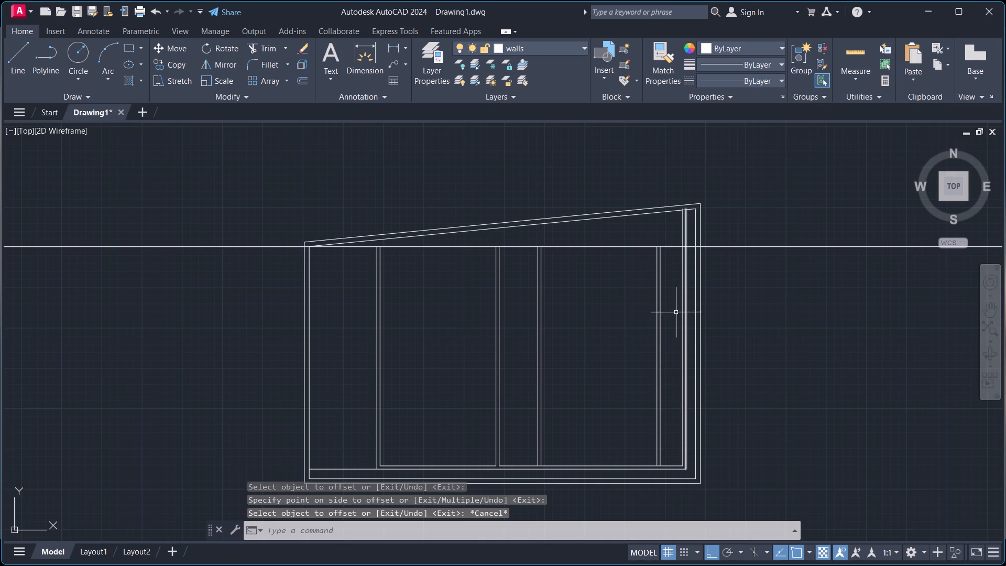
{"action": "key", "text": "t"}
{"action": "key", "text": "r"}
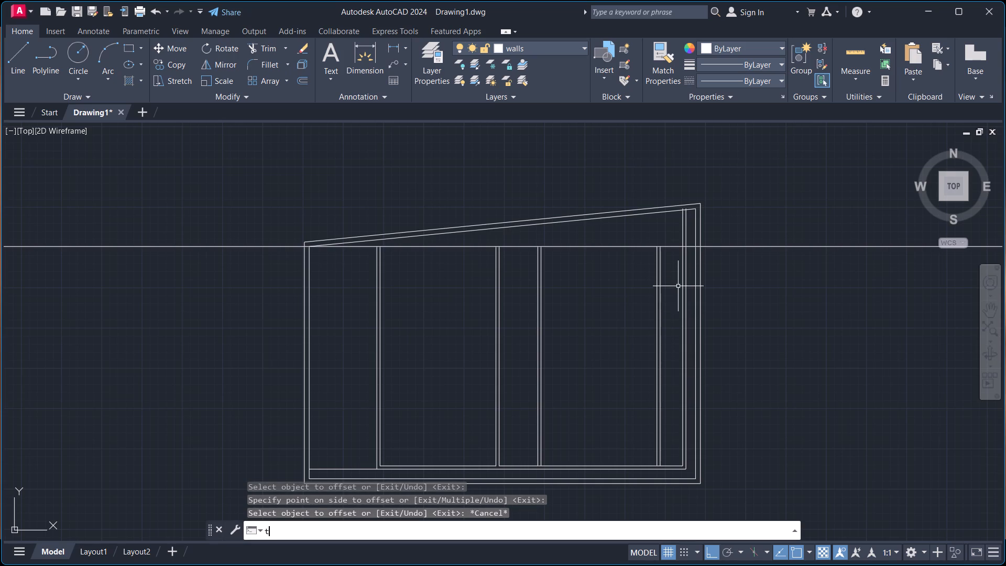
{"action": "key", "text": "Return"}
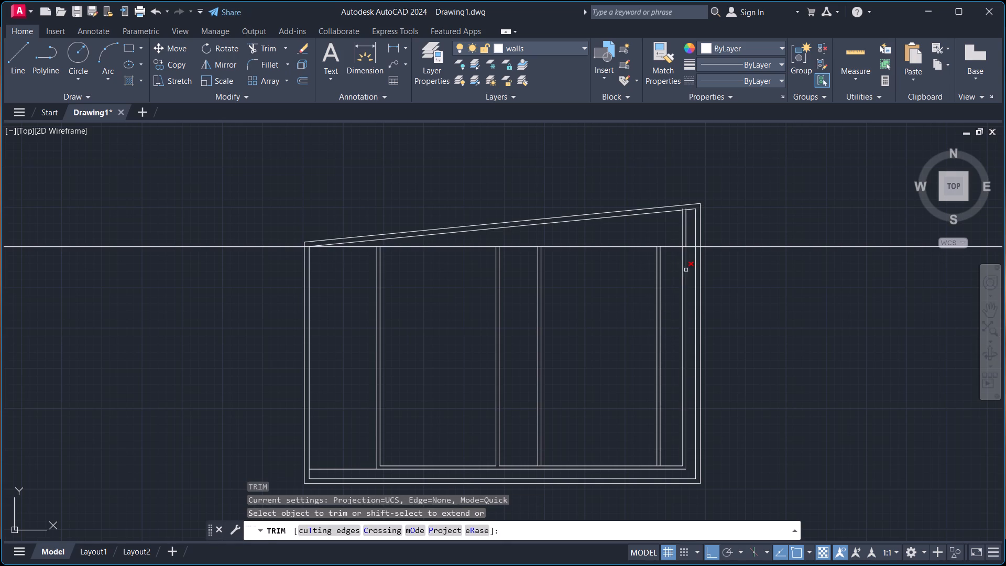
{"action": "left_click", "coordinate": [683, 243]}
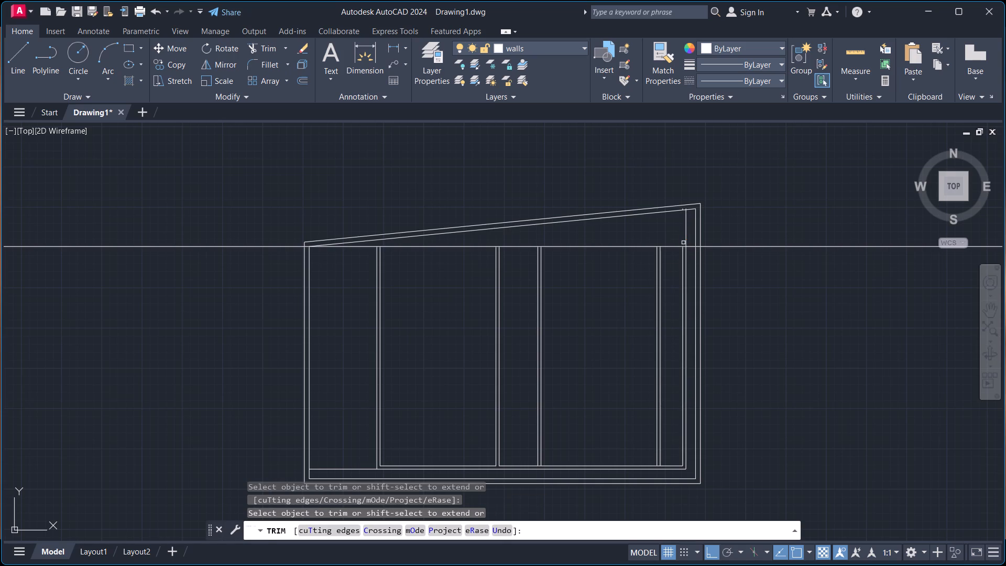
{"action": "left_click", "coordinate": [684, 241]}
{"action": "left_click", "coordinate": [683, 255]}
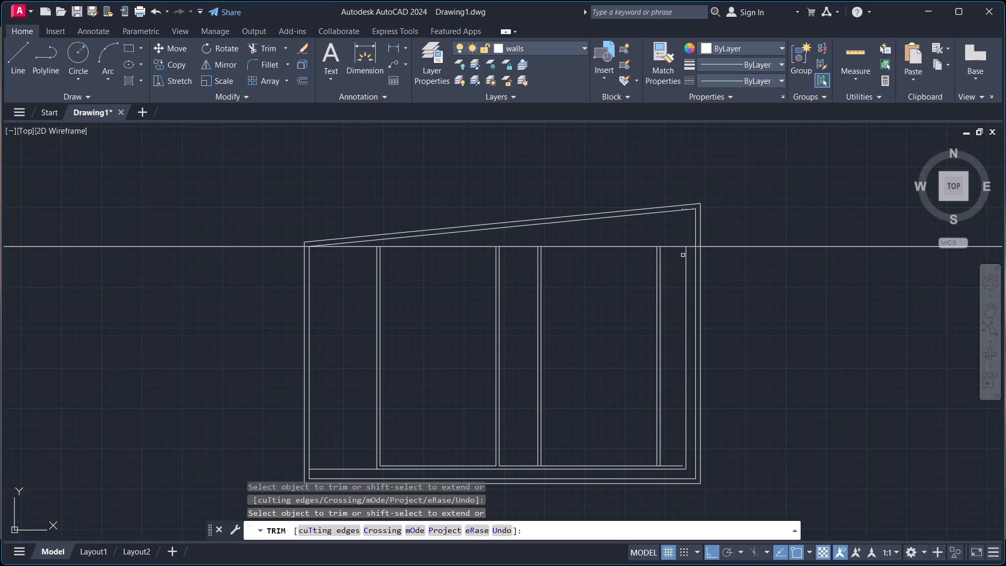
{"action": "left_click", "coordinate": [687, 255]}
{"action": "scroll", "coordinate": [689, 205], "scroll_direction": "up", "scroll_amount": 3}
{"action": "left_click", "coordinate": [666, 222]}
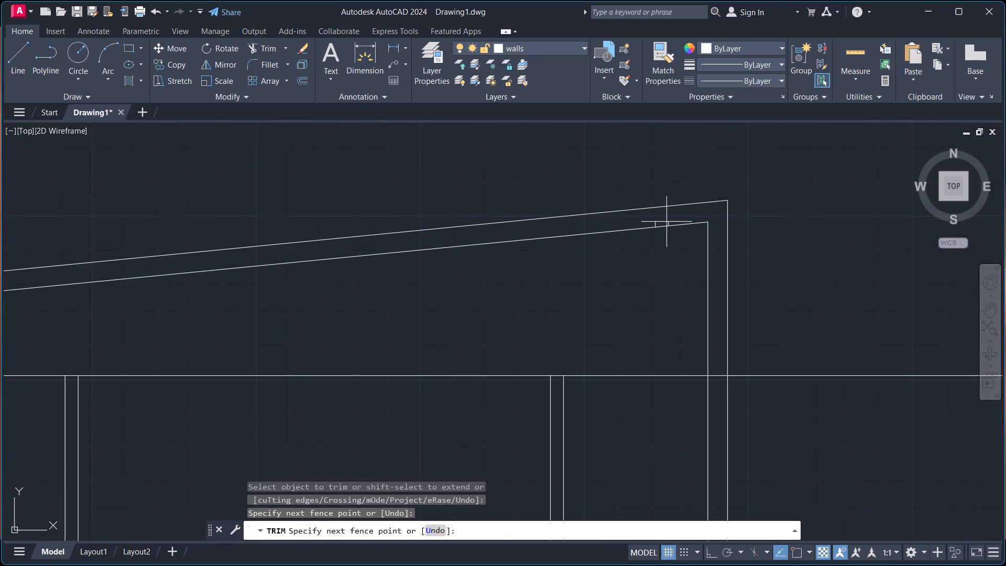
{"action": "scroll", "coordinate": [668, 222], "scroll_direction": "up", "scroll_amount": 2}
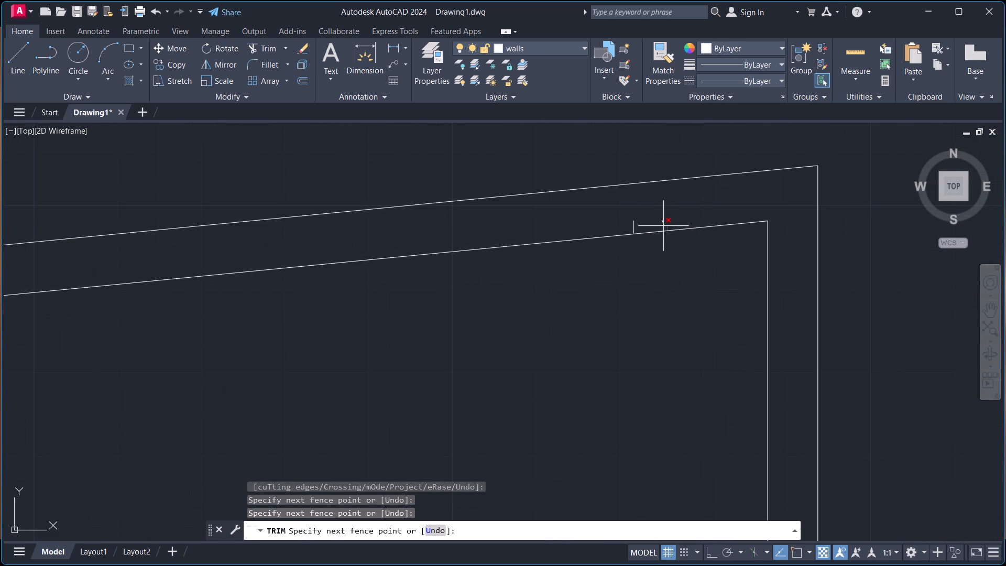
{"action": "left_click", "coordinate": [670, 226]}
{"action": "left_click", "coordinate": [632, 225]}
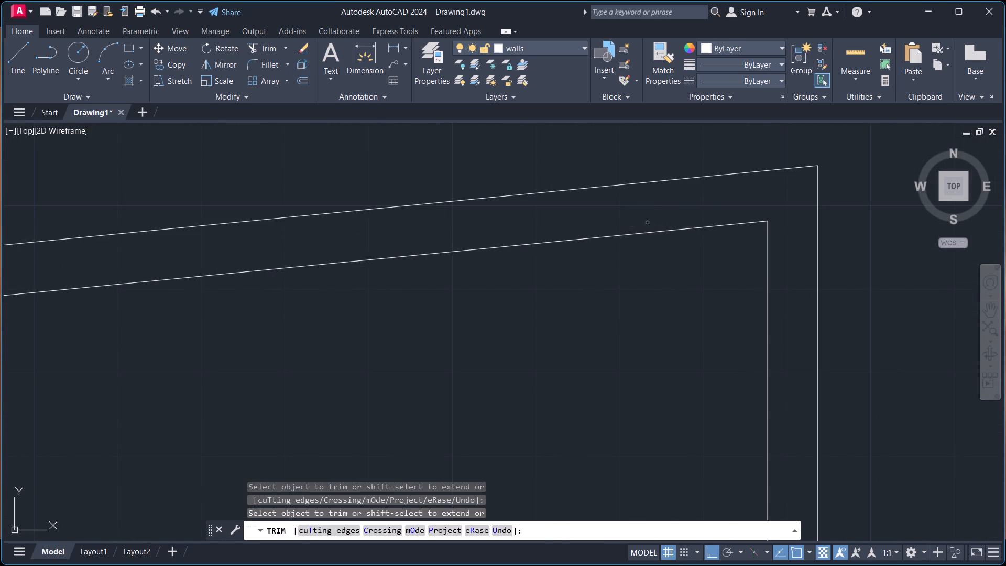
Trim the upper south partition line where it overhangs east of the remaining easternmost 4" partition.
{"action": "scroll", "coordinate": [654, 219], "scroll_direction": "down", "scroll_amount": 5}
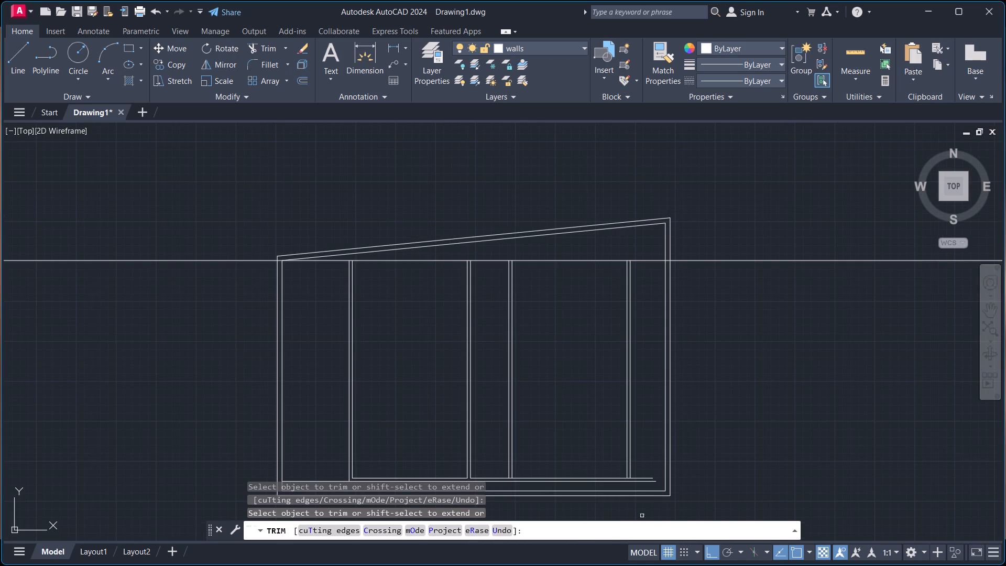
{"action": "left_click", "coordinate": [641, 477]}
{"action": "scroll", "coordinate": [647, 462], "scroll_direction": "down", "scroll_amount": 1}
{"action": "scroll", "coordinate": [638, 473], "scroll_direction": "up", "scroll_amount": 3}
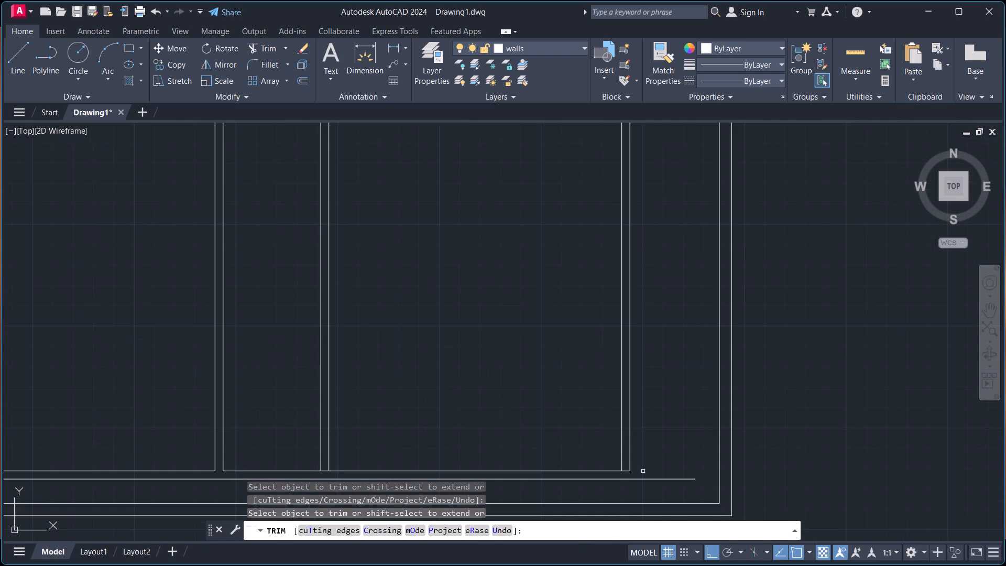
{"action": "scroll", "coordinate": [621, 496], "scroll_direction": "up", "scroll_amount": 2}
{"action": "key", "text": "Escape"}
Extend the easternmost partition's outer line down to the lower south partition line.
{"action": "key", "text": "e"}
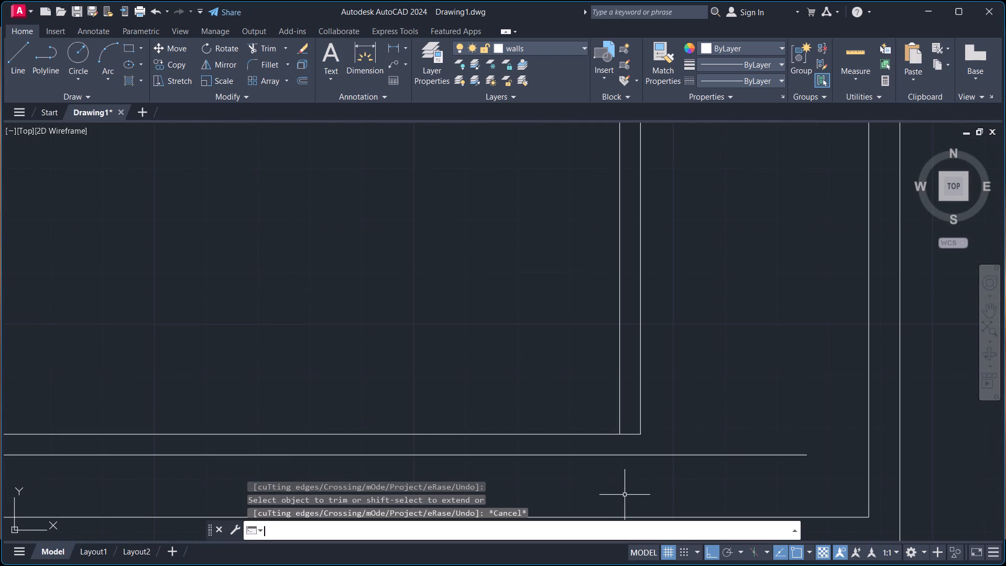
{"action": "key", "text": "x"}
{"action": "key", "text": "Return"}
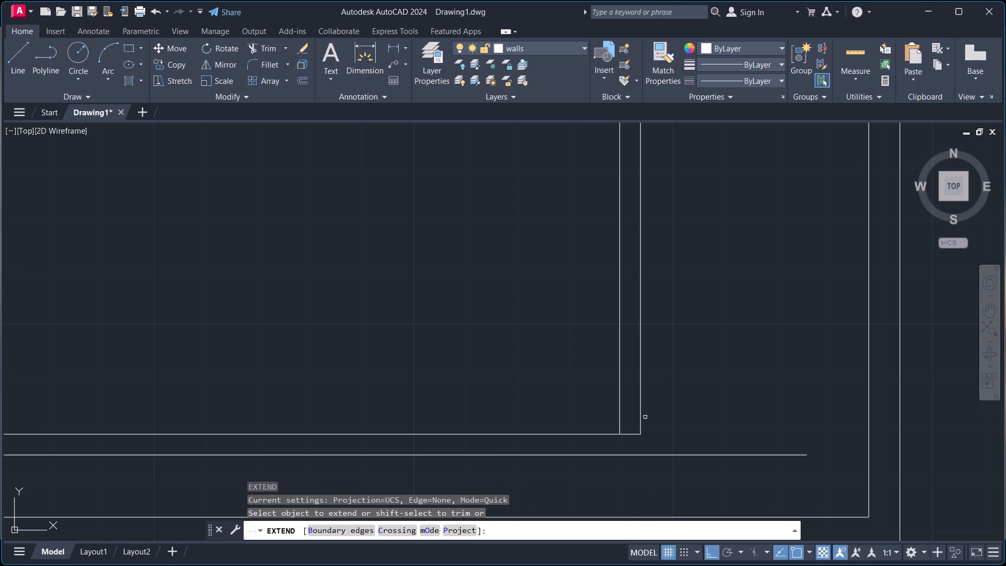
{"action": "left_click", "coordinate": [639, 417]}
{"action": "key", "text": "Escape"}
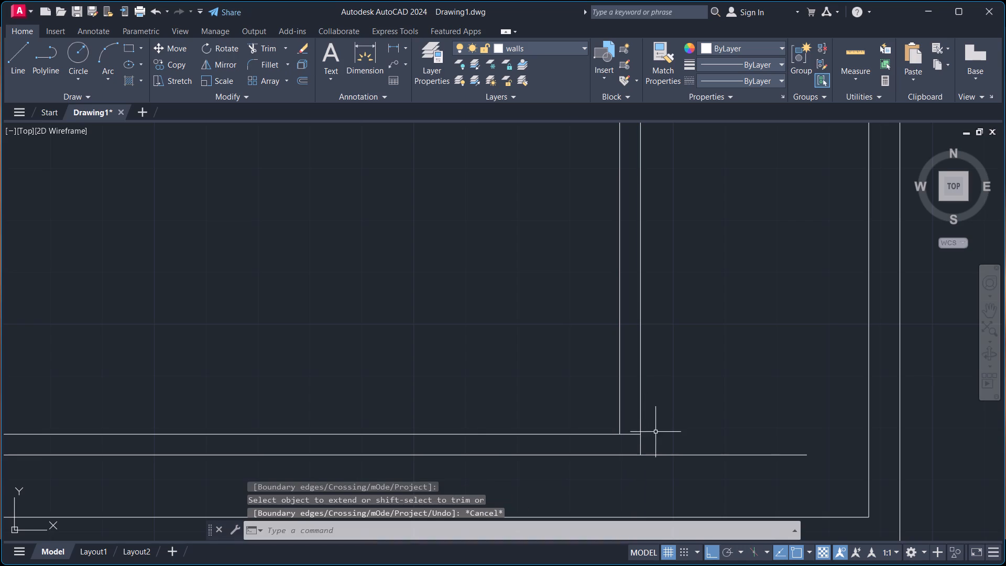
Trim the lower south partition line's overhang east of the partition to close the outer corner.
{"action": "type", "text": "tr"}
{"action": "key", "text": "Return"}
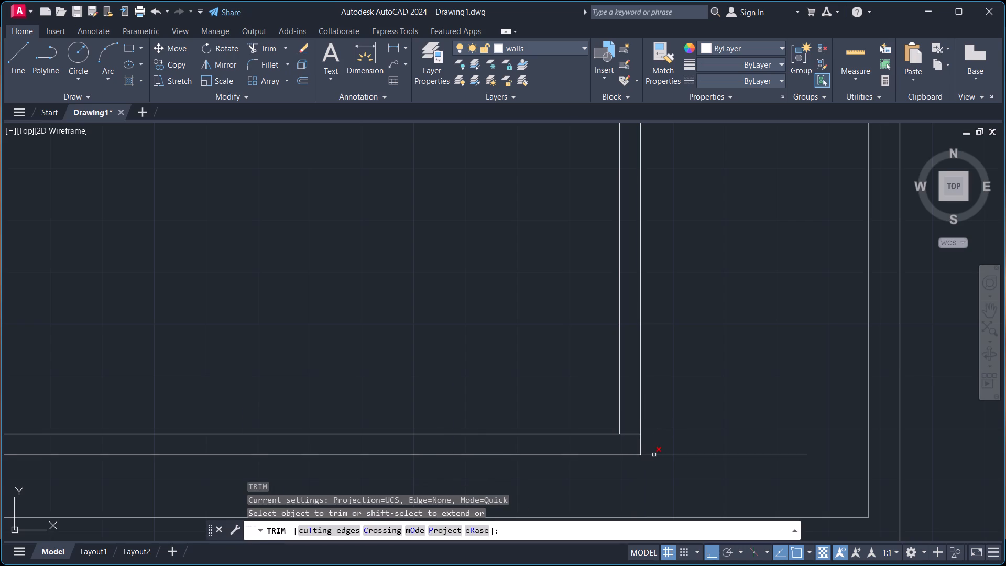
{"action": "left_click", "coordinate": [660, 455]}
Measure the gap between the easternmost partition's outer corner and the plot's east wall with a linear dimension.
{"action": "scroll", "coordinate": [659, 447], "scroll_direction": "down", "scroll_amount": 3}
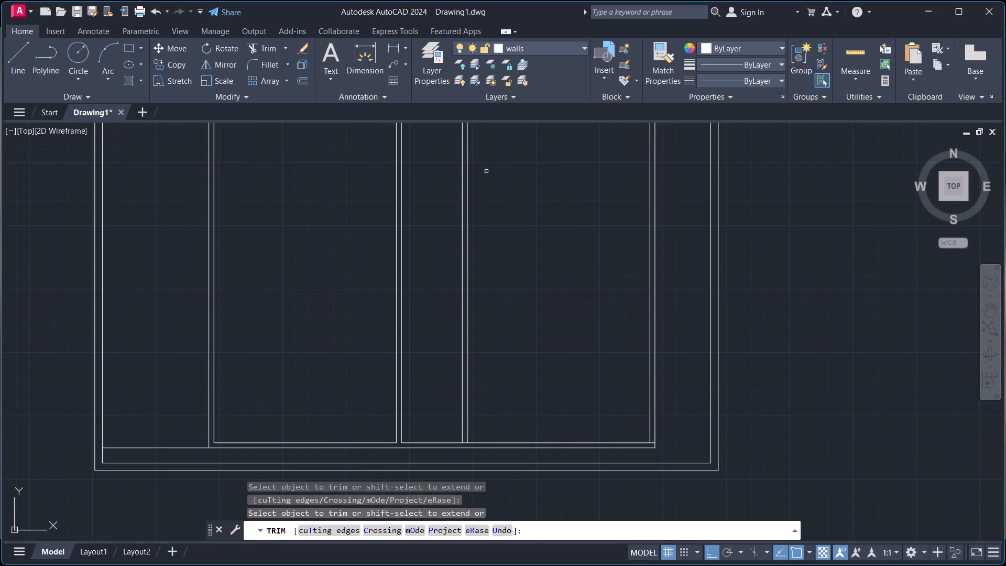
{"action": "left_click", "coordinate": [395, 51]}
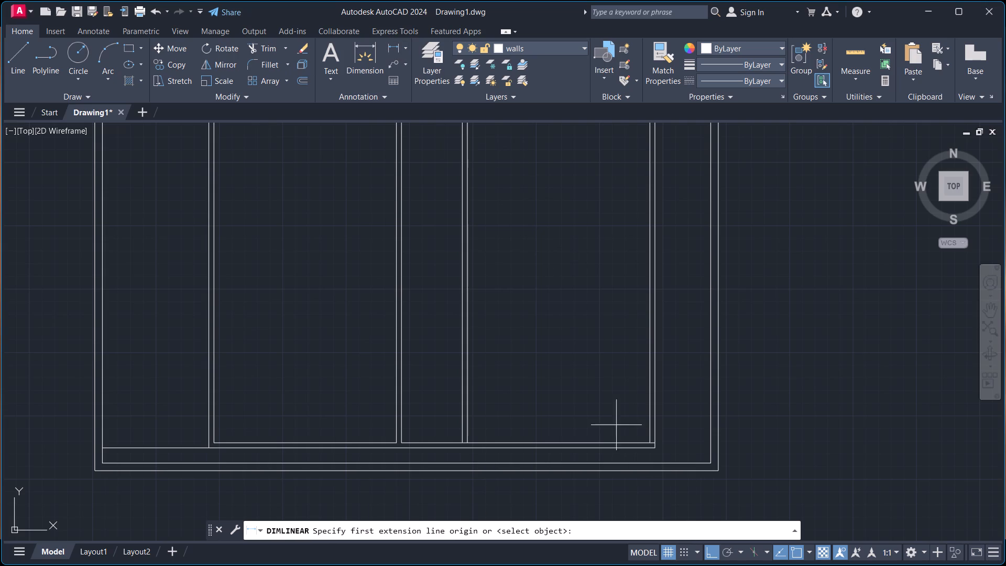
{"action": "left_click", "coordinate": [658, 451]}
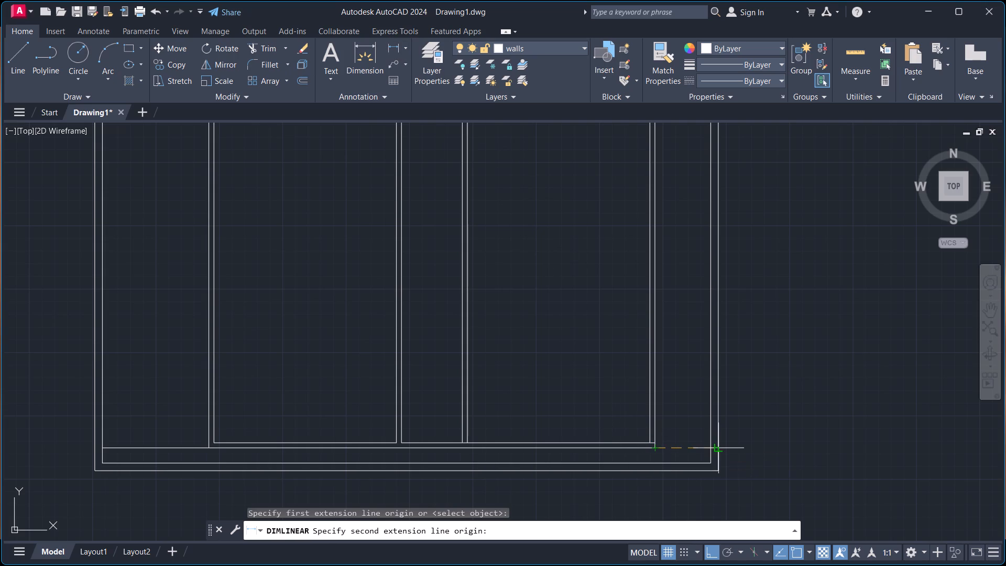
{"action": "left_click", "coordinate": [710, 448]}
{"action": "scroll", "coordinate": [705, 447], "scroll_direction": "up", "scroll_amount": 2}
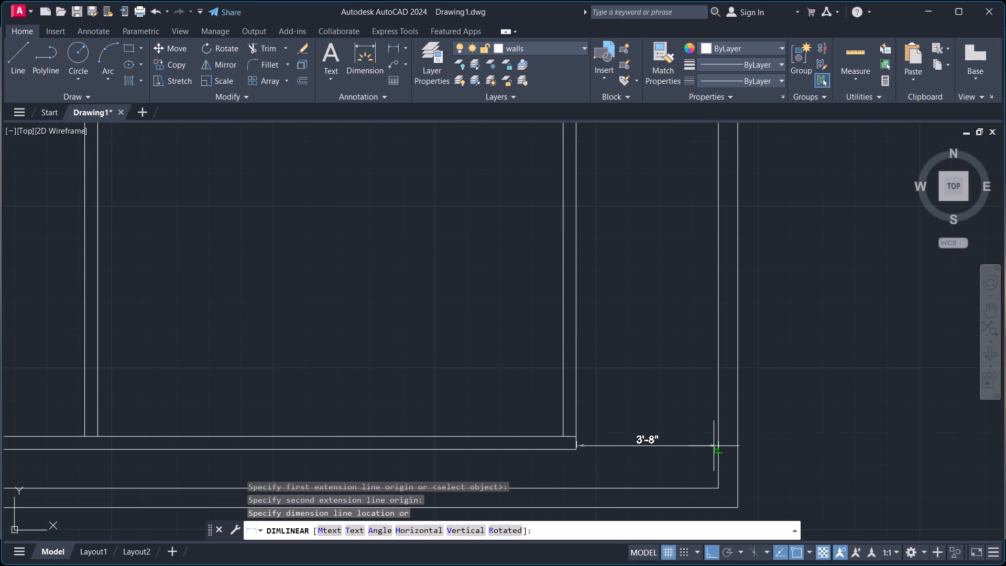
{"action": "key", "text": "Escape"}
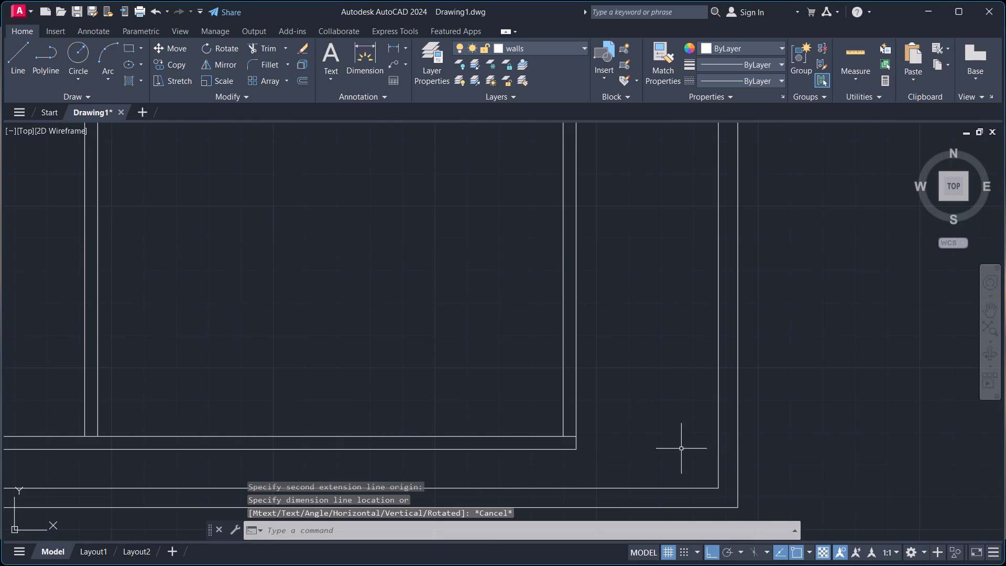
Trim the short horizontal piece between the easternmost partition's two lines to clean up its southeast corner.
{"action": "scroll", "coordinate": [674, 450], "scroll_direction": "down", "scroll_amount": 1}
{"action": "scroll", "coordinate": [605, 442], "scroll_direction": "up", "scroll_amount": 4}
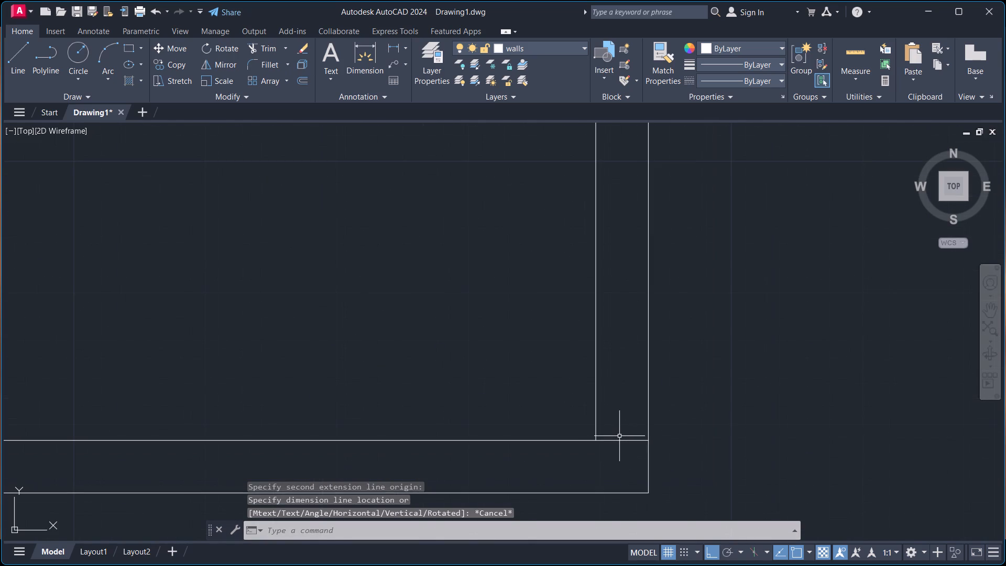
{"action": "type", "text": "tr"}
{"action": "key", "text": "Return"}
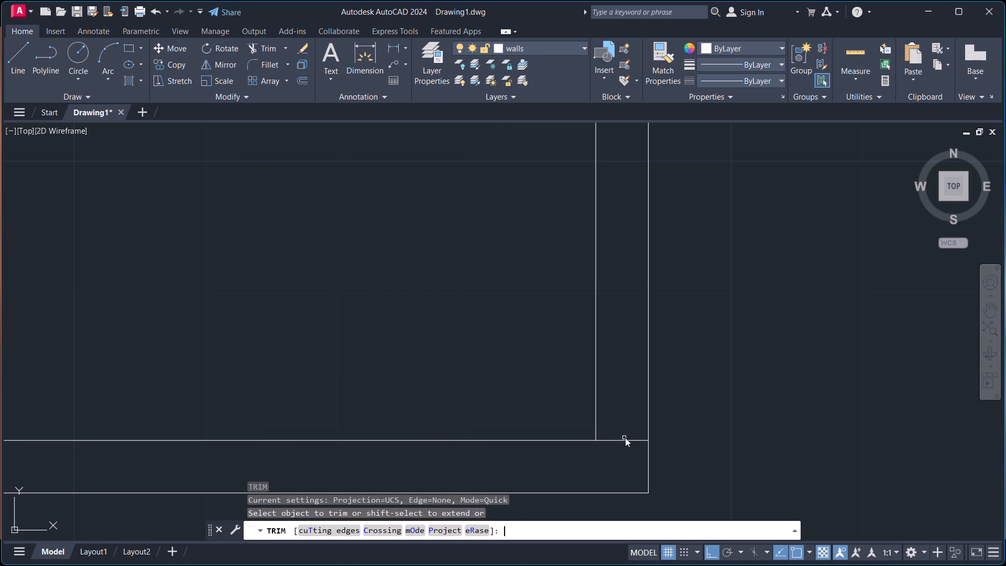
{"action": "left_click", "coordinate": [626, 440]}
{"action": "scroll", "coordinate": [709, 448], "scroll_direction": "down", "scroll_amount": 2}
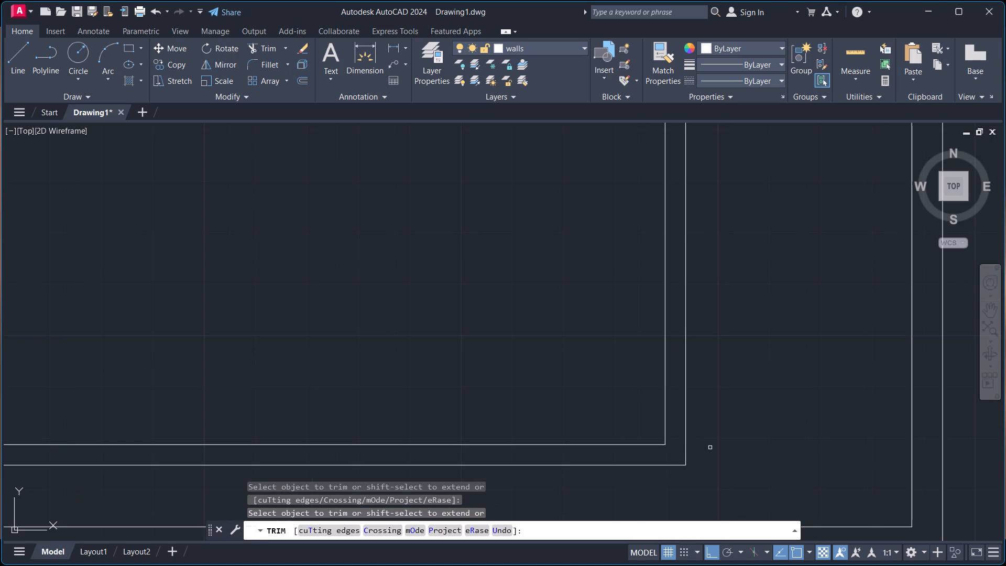
{"action": "key", "text": "Escape"}
Offset the inner south partition lines of the east and west rooms 12' northward.
{"action": "scroll", "coordinate": [711, 445], "scroll_direction": "down", "scroll_amount": 4}
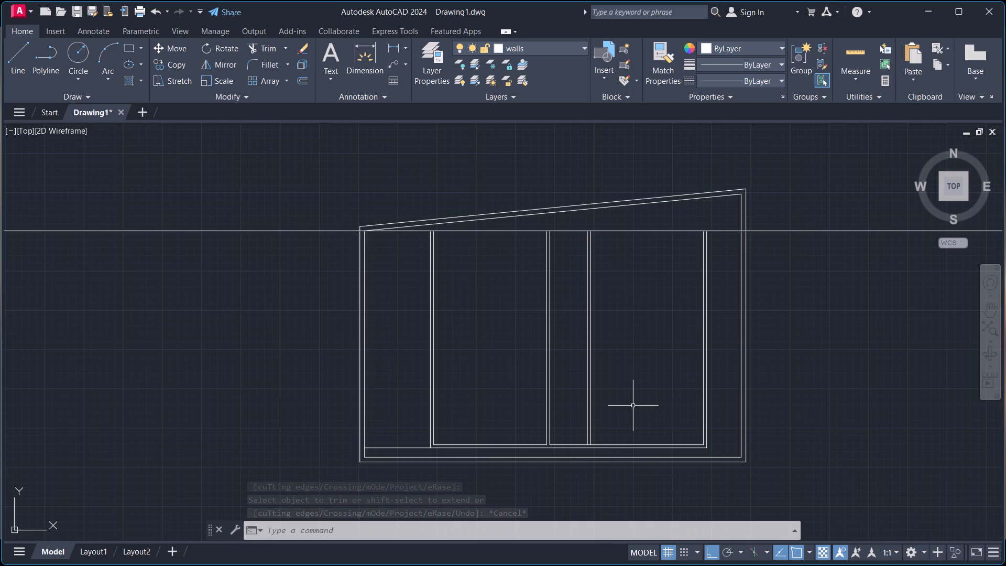
{"action": "key", "text": "o"}
{"action": "key", "text": "Return"}
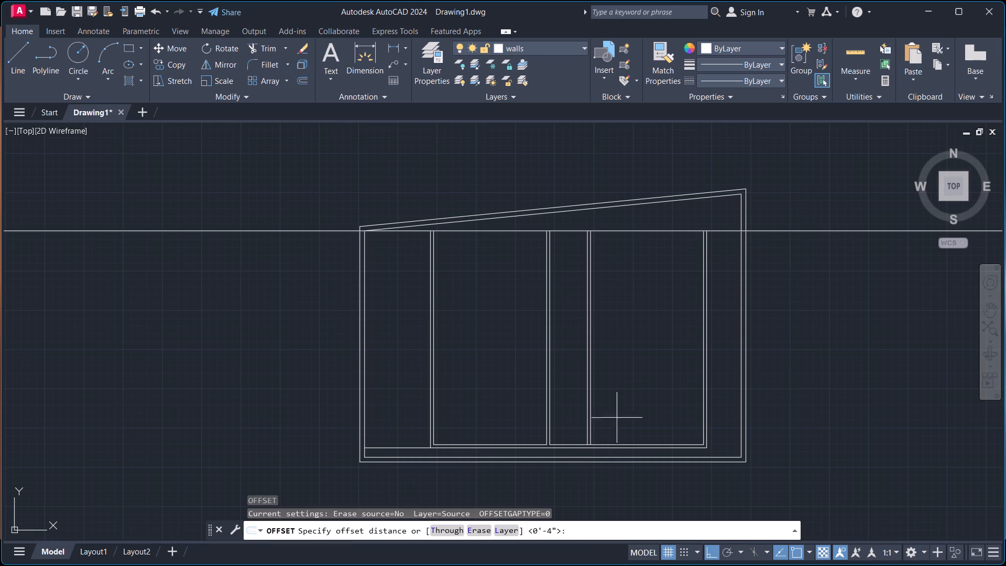
{"action": "left_click", "coordinate": [572, 442]}
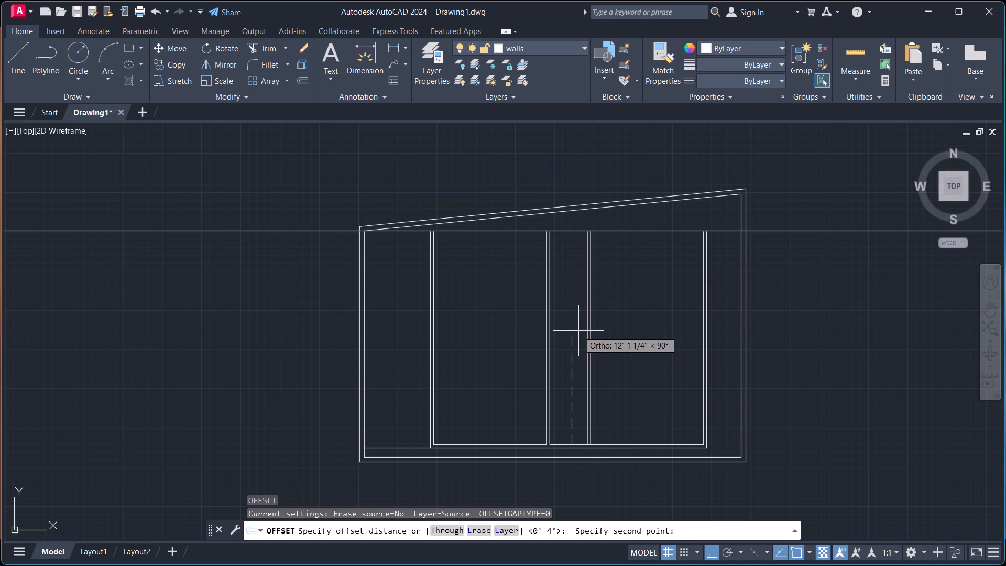
{"action": "type", "text": "12'"}
{"action": "key", "text": "Return"}
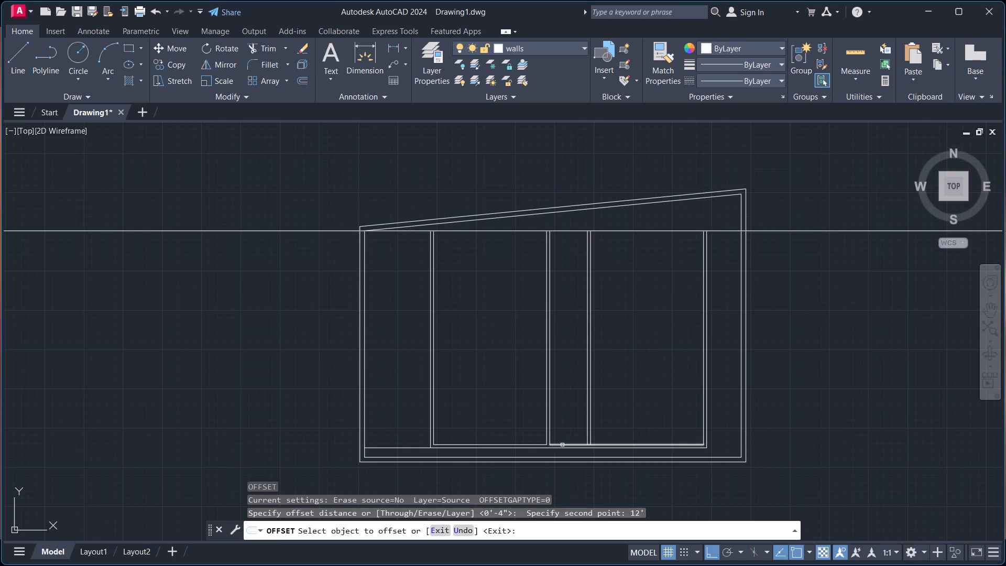
{"action": "left_click", "coordinate": [563, 443]}
{"action": "left_click", "coordinate": [564, 357]}
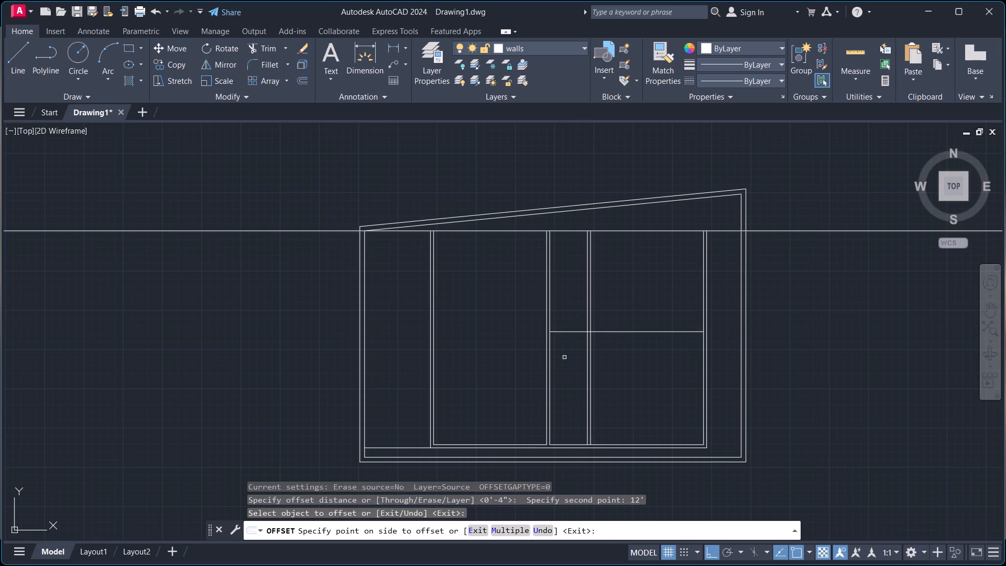
{"action": "left_click", "coordinate": [485, 444]}
{"action": "left_click", "coordinate": [501, 340]}
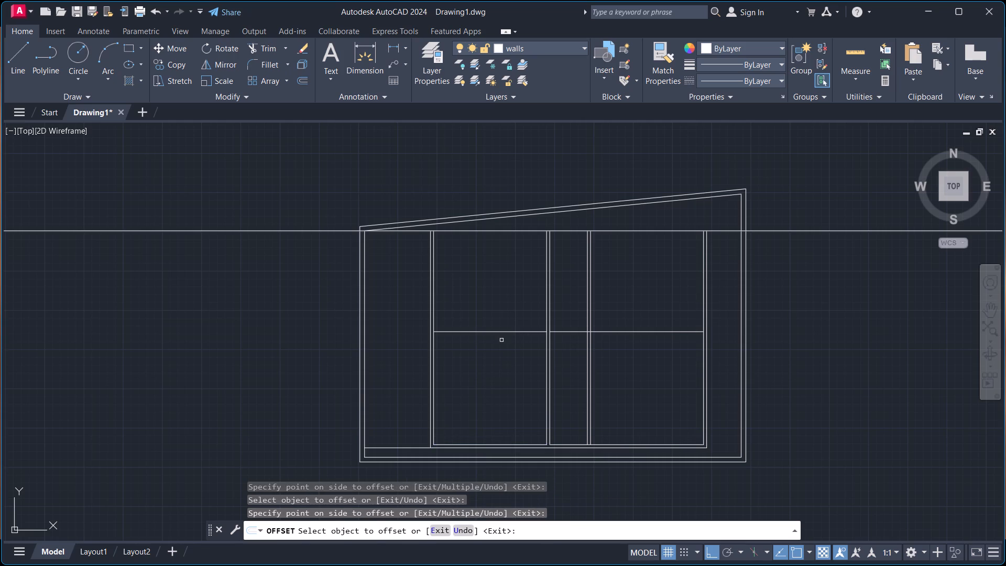
{"action": "scroll", "coordinate": [577, 327], "scroll_direction": "up", "scroll_amount": 3}
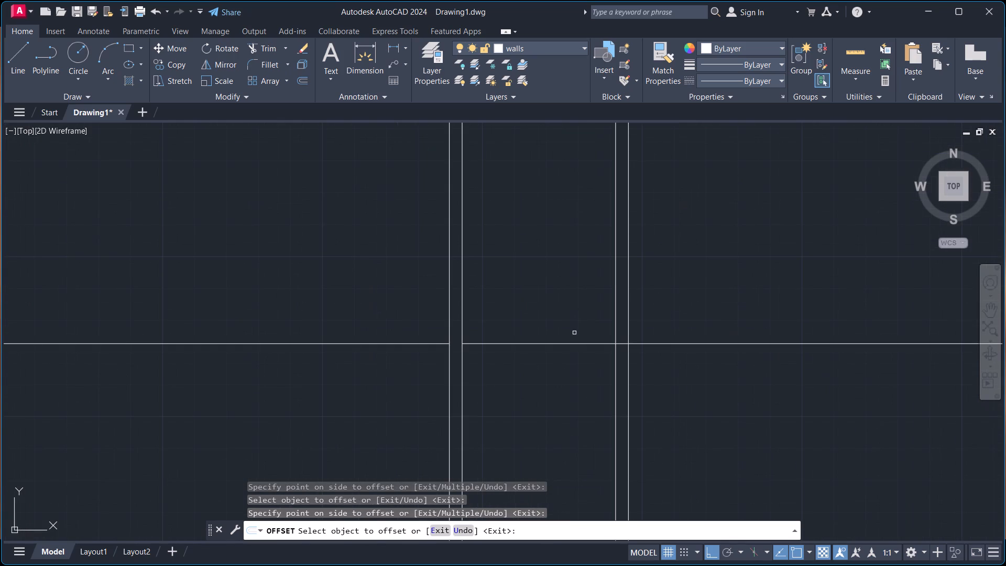
{"action": "key", "text": "Escape"}
Extend the east room's new horizontal line westward across the middle partition to meet the west room's line.
{"action": "type", "text": "es"}
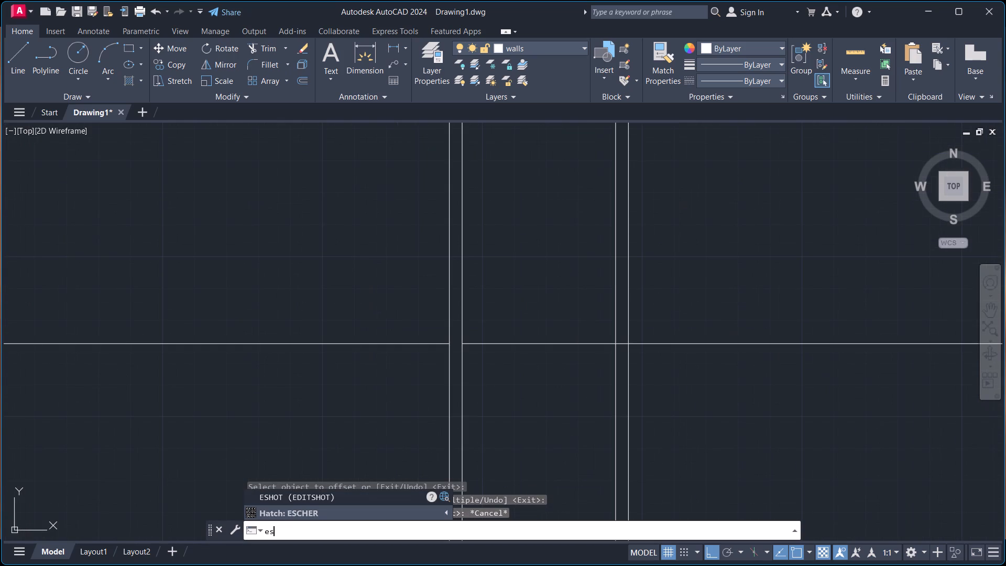
{"action": "key", "text": "BackSpace"}
{"action": "key", "text": "x"}
{"action": "key", "text": "Return"}
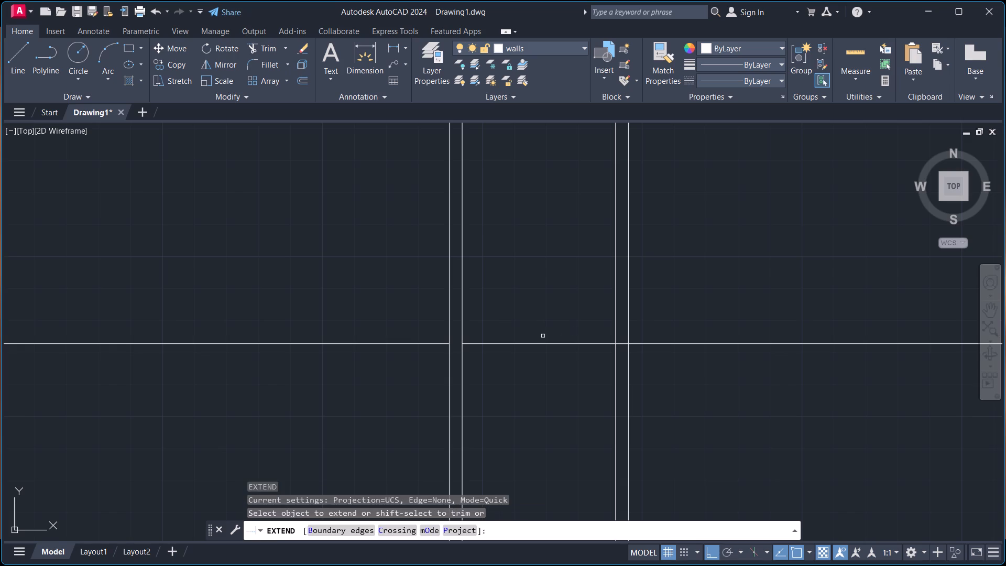
{"action": "left_click", "coordinate": [512, 345]}
{"action": "scroll", "coordinate": [551, 329], "scroll_direction": "down", "scroll_amount": 1}
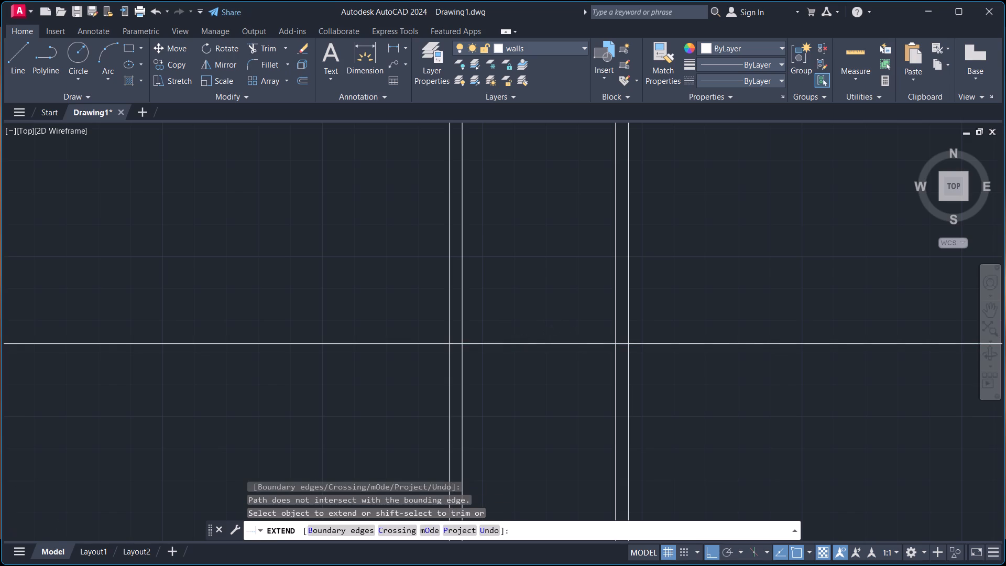
{"action": "scroll", "coordinate": [551, 329], "scroll_direction": "down", "scroll_amount": 2}
{"action": "key", "text": "Escape"}
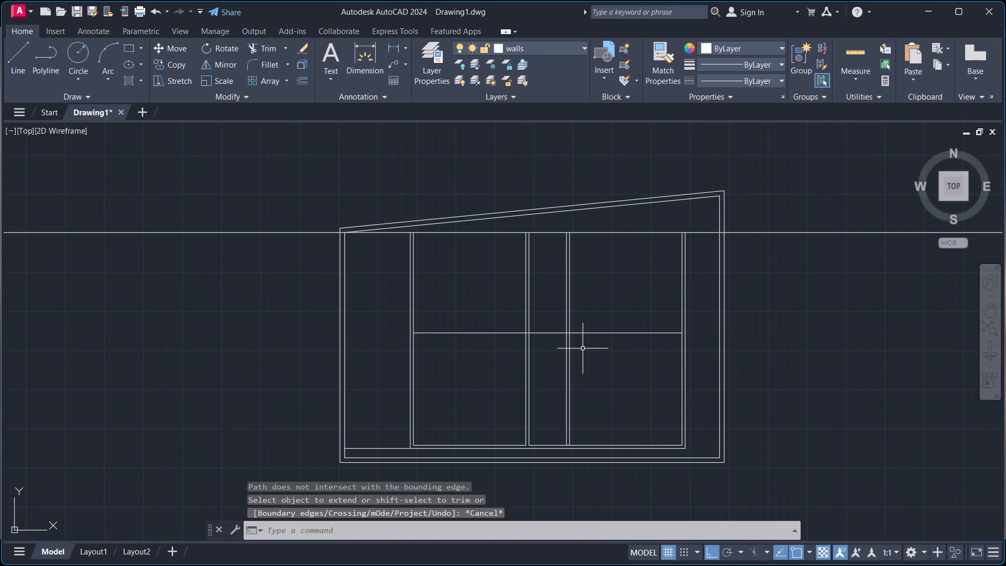
Offset the horizontal lines across the west and east rooms 4" northward to form a double-line partition.
{"action": "key", "text": "o"}
{"action": "key", "text": "Return"}
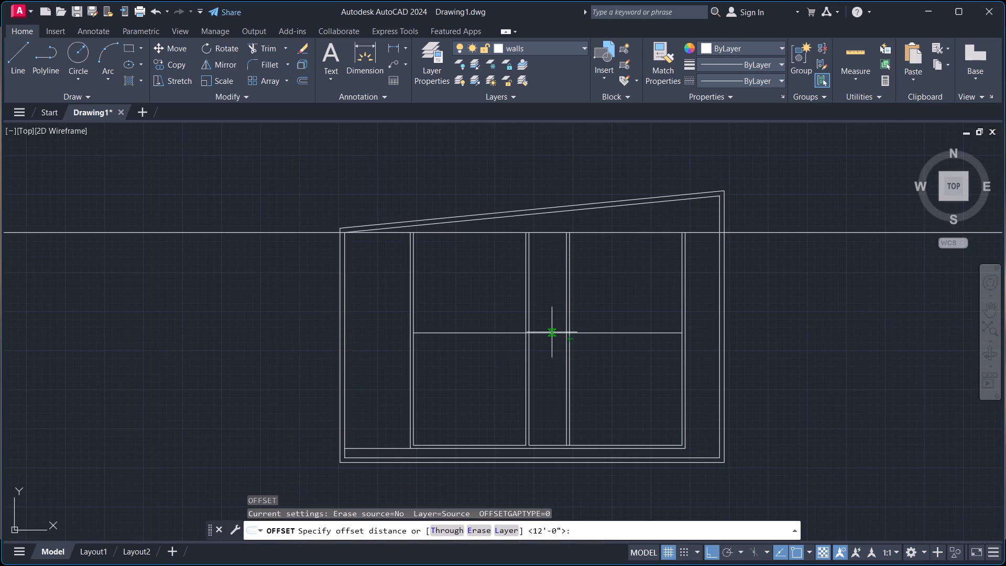
{"action": "left_click", "coordinate": [552, 332]}
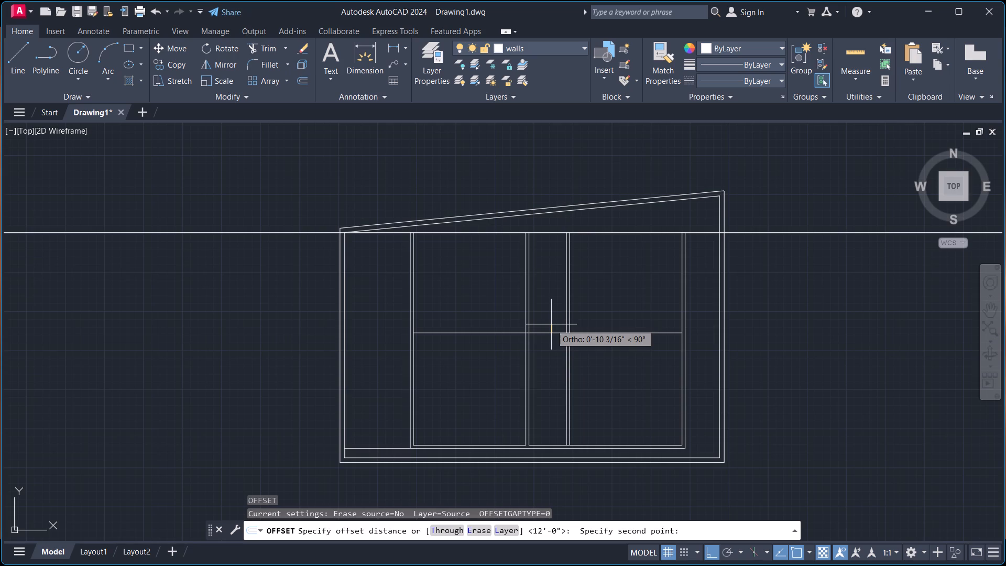
{"action": "key", "text": "4"}
{"action": "key", "text": "shift+quotedbl"}
{"action": "key", "text": "Return"}
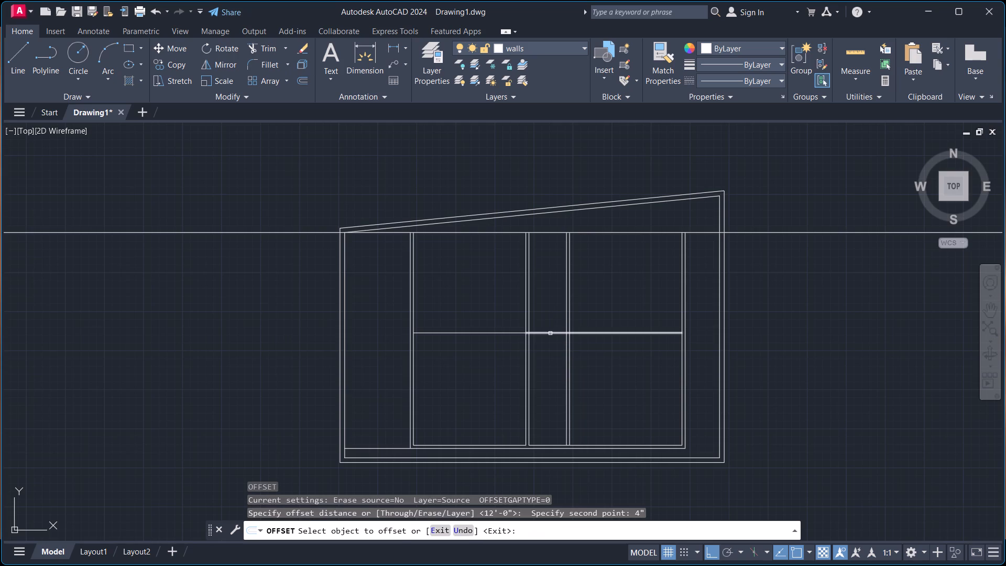
{"action": "left_click", "coordinate": [550, 333]}
{"action": "left_click", "coordinate": [549, 322]}
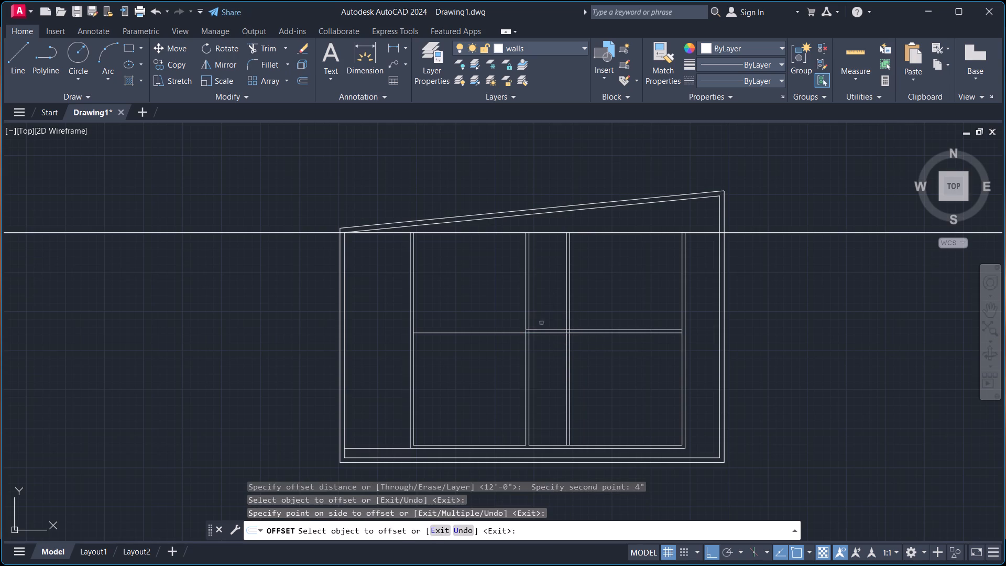
{"action": "left_click", "coordinate": [504, 332]}
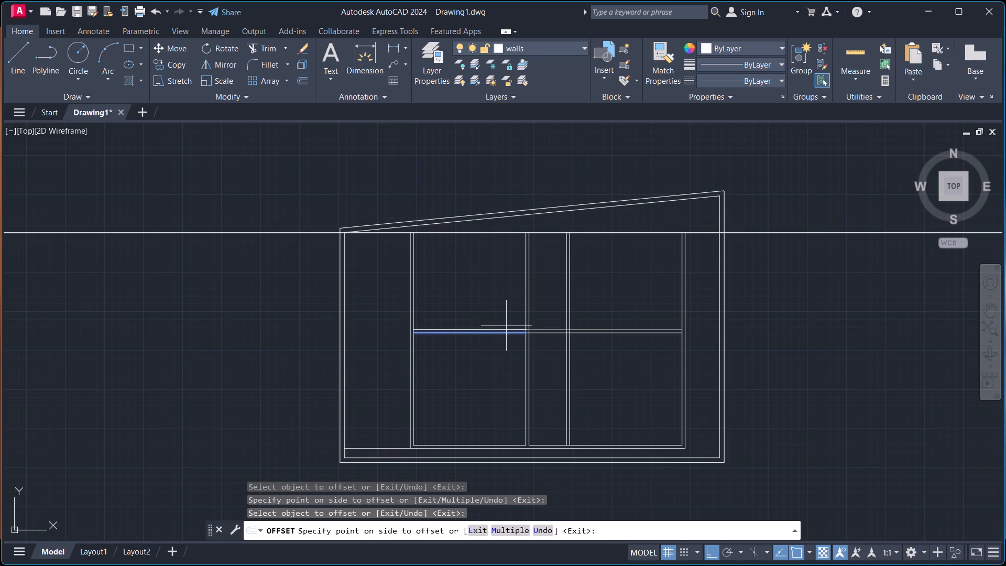
{"action": "left_click", "coordinate": [506, 325]}
{"action": "scroll", "coordinate": [548, 333], "scroll_direction": "up", "scroll_amount": 3}
{"action": "scroll", "coordinate": [556, 330], "scroll_direction": "down", "scroll_amount": 1}
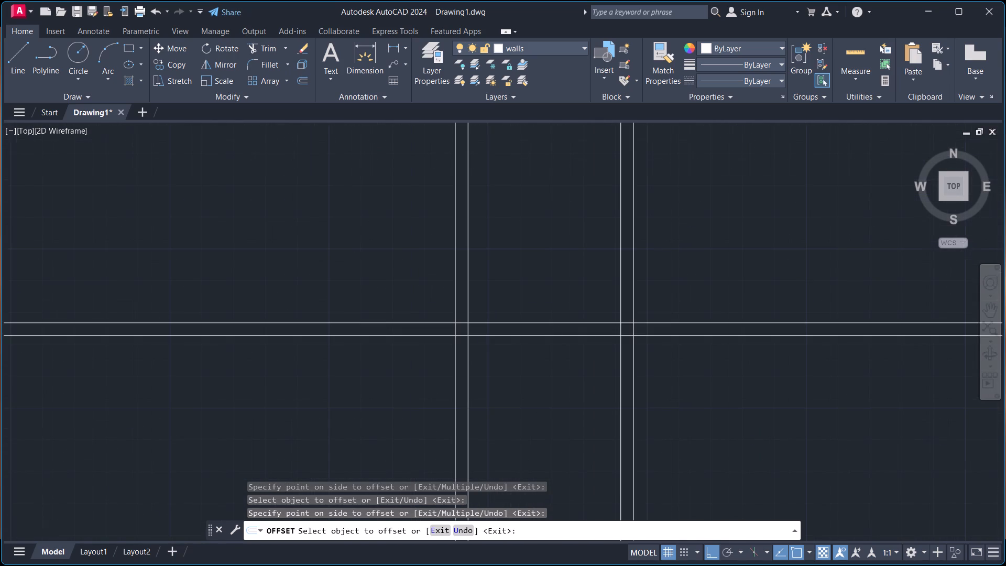
{"action": "scroll", "coordinate": [556, 330], "scroll_direction": "down", "scroll_amount": 2}
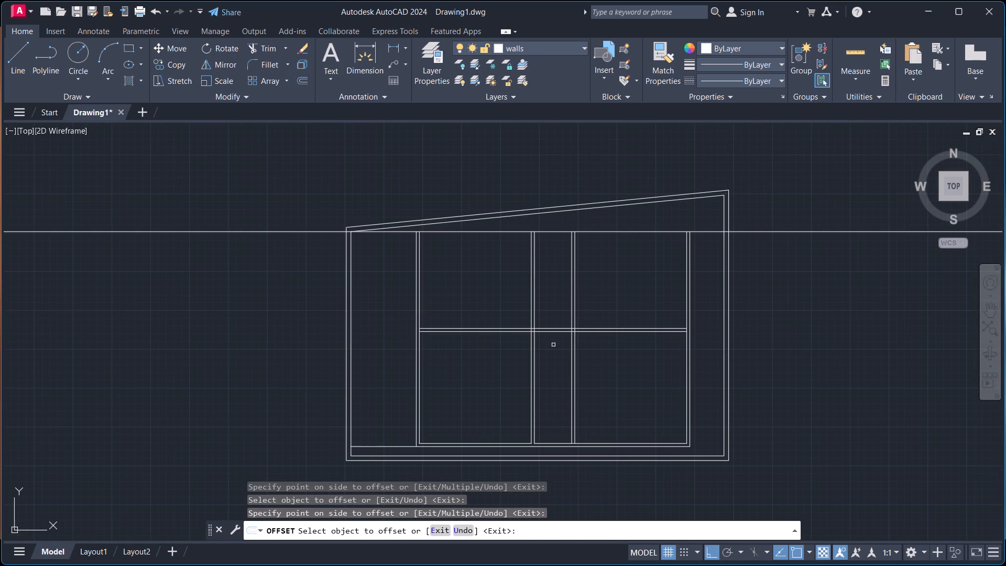
{"action": "key", "text": "Escape"}
Trim away both middle partitions' lines north of the new double-line horizontal partition.
{"action": "type", "text": "tr"}
{"action": "key", "text": "Return"}
{"action": "left_click_drag", "start_coordinate": [594, 289], "coordinate": [493, 301]}
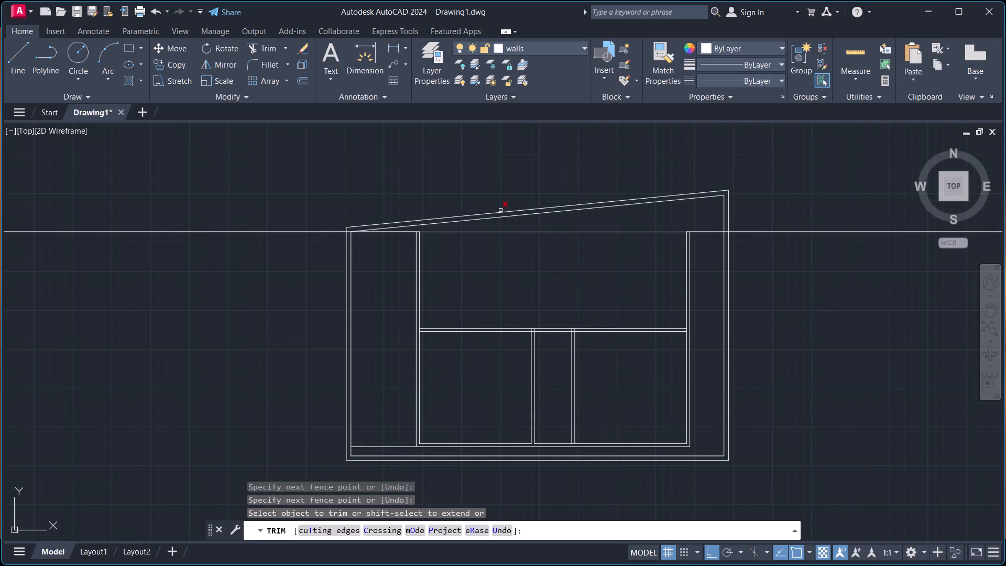
Measure the vertical gap between the westernmost partition's north end and the sloped north wall with a linear dimension.
{"action": "scroll", "coordinate": [418, 216], "scroll_direction": "up", "scroll_amount": 2}
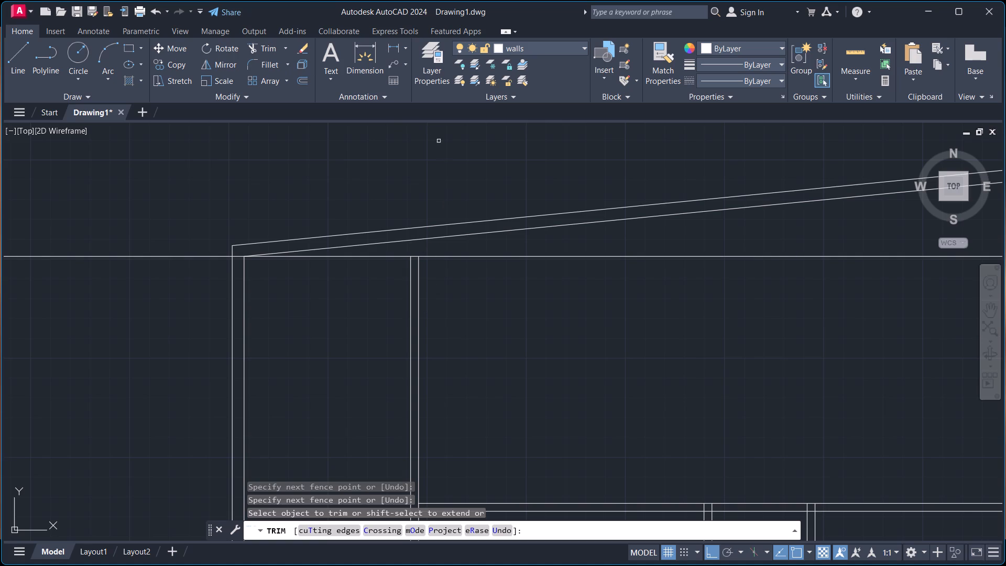
{"action": "left_click", "coordinate": [391, 50]}
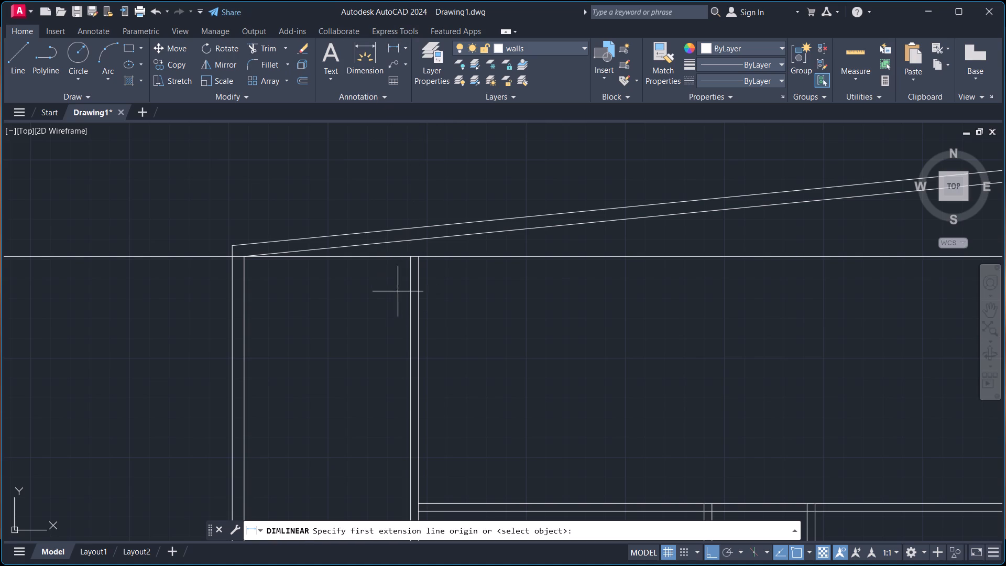
{"action": "left_click", "coordinate": [408, 257]}
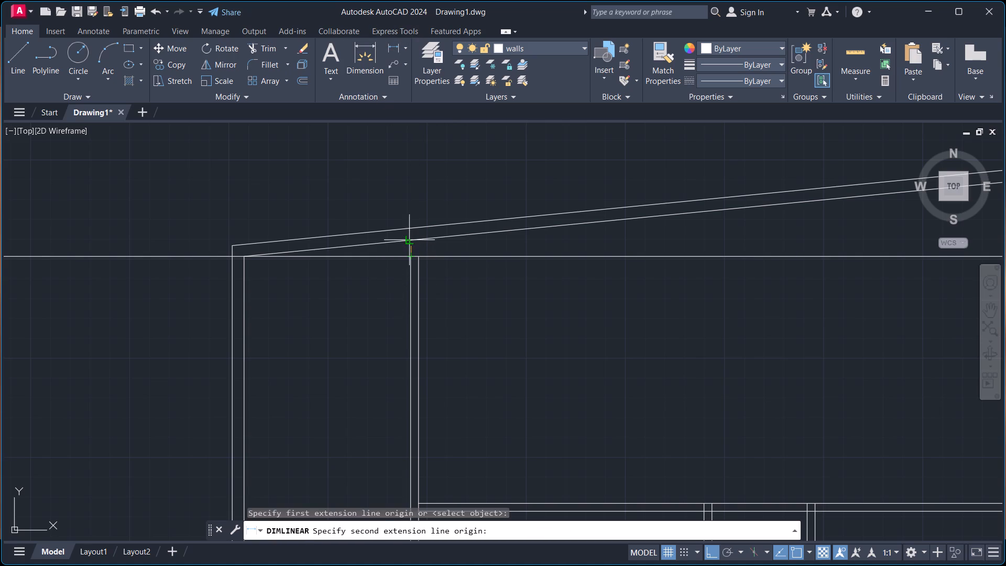
{"action": "left_click", "coordinate": [413, 243]}
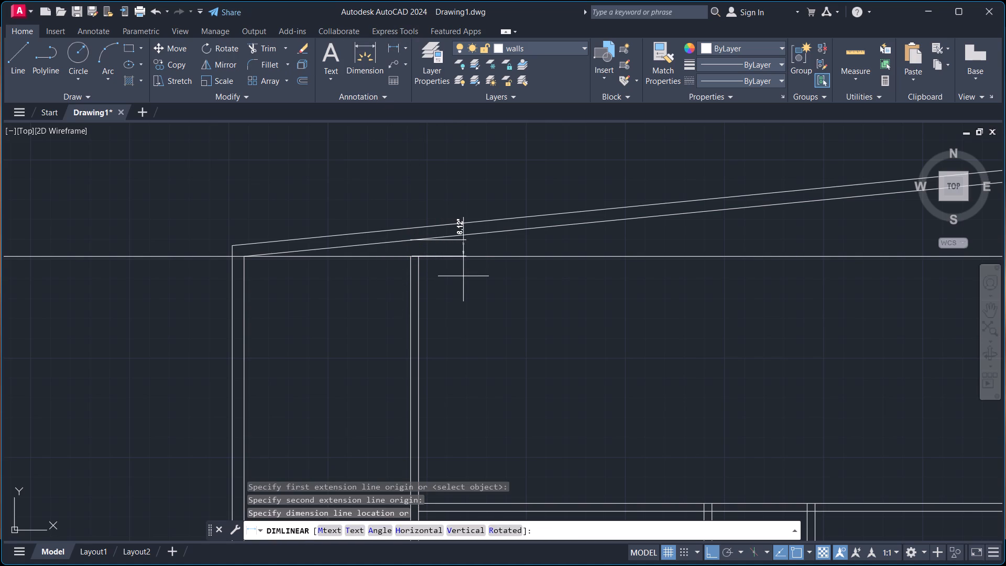
{"action": "scroll", "coordinate": [487, 265], "scroll_direction": "up", "scroll_amount": 2}
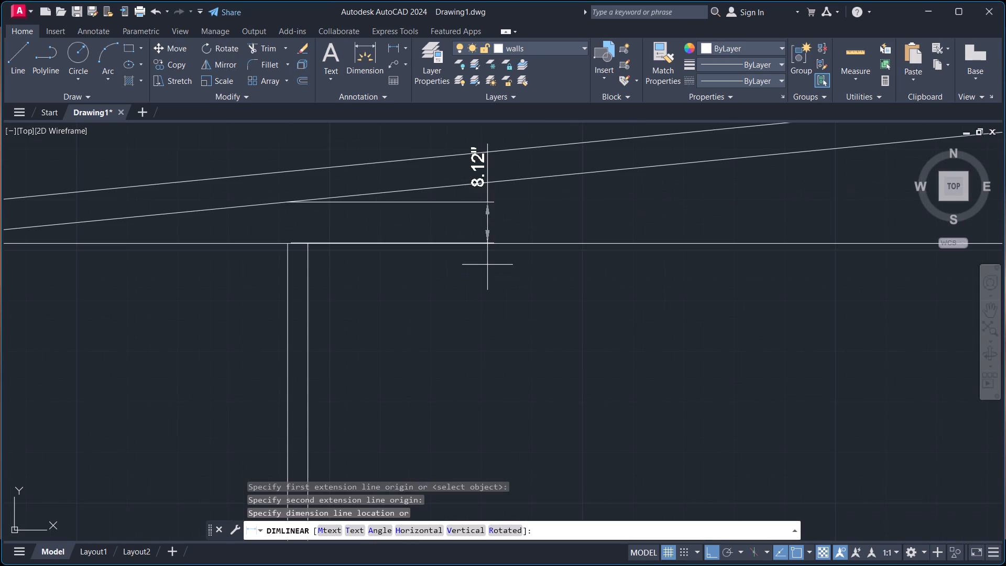
{"action": "key", "text": "Escape"}
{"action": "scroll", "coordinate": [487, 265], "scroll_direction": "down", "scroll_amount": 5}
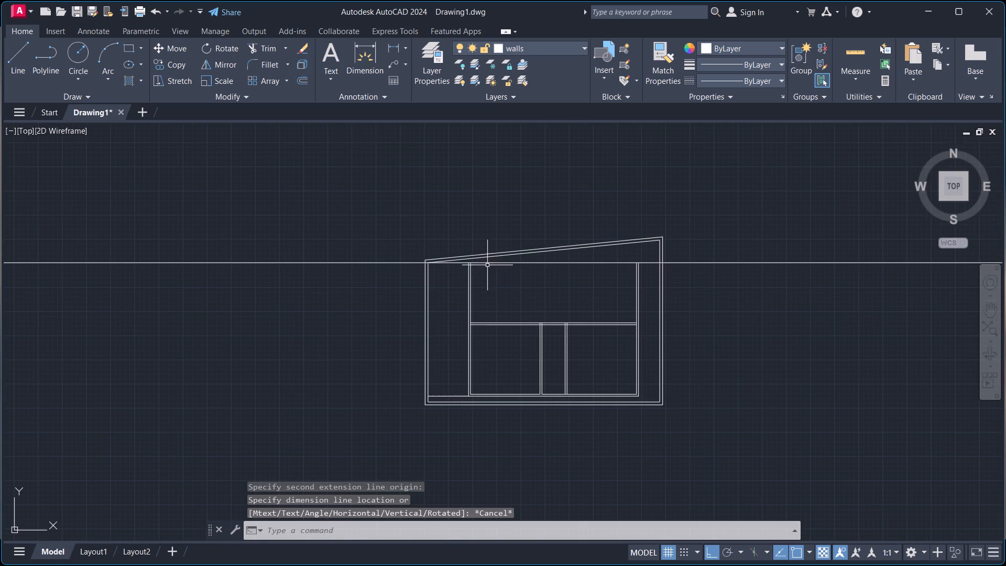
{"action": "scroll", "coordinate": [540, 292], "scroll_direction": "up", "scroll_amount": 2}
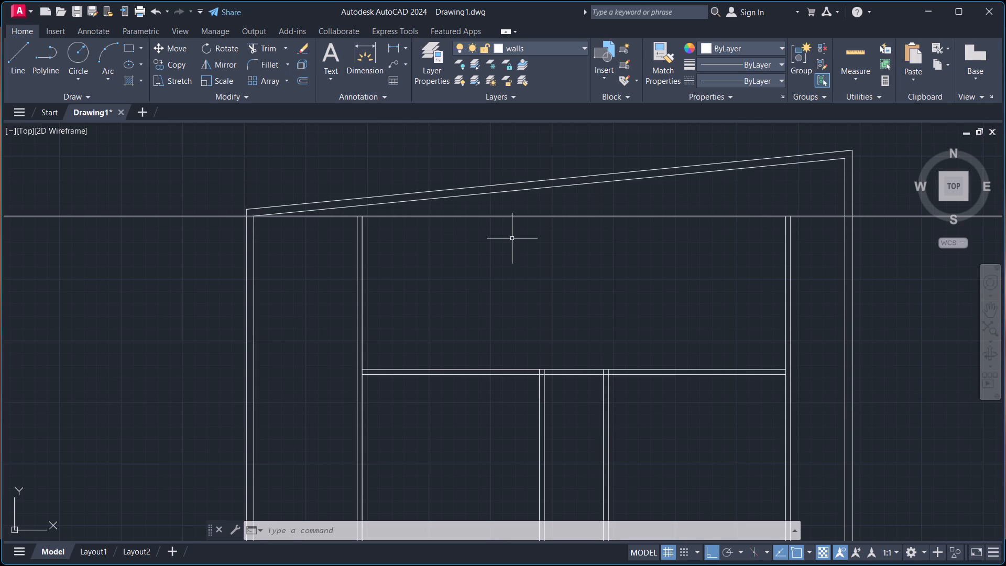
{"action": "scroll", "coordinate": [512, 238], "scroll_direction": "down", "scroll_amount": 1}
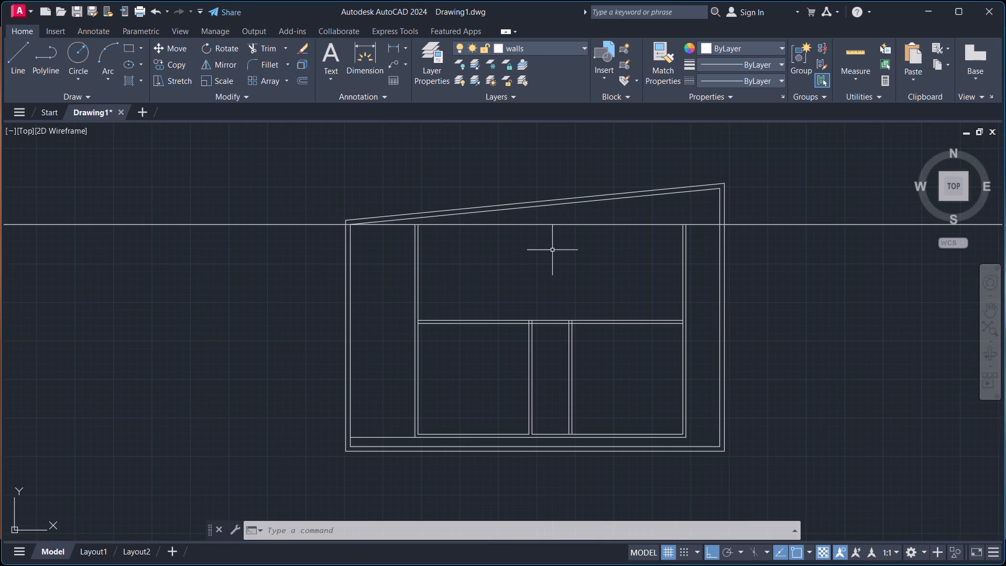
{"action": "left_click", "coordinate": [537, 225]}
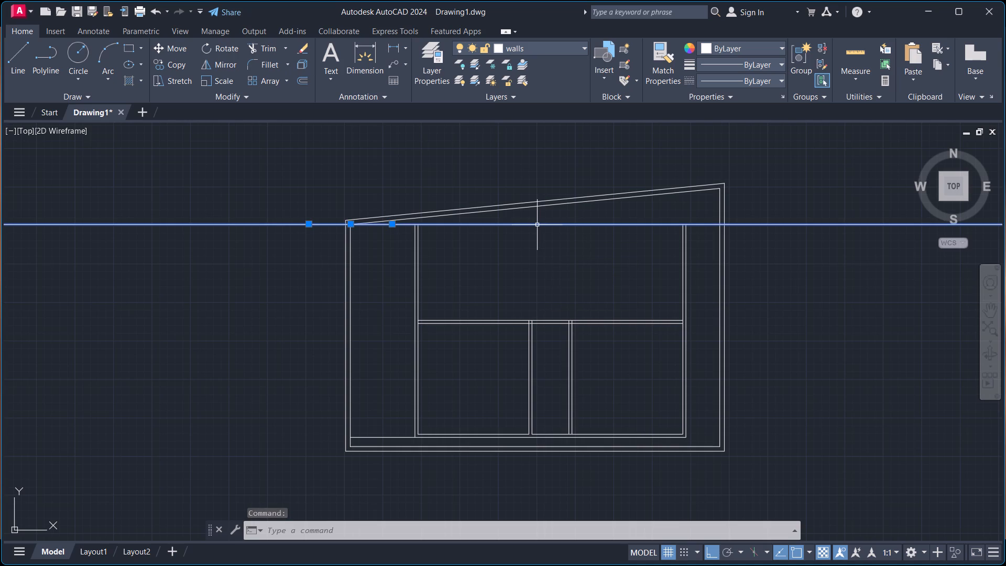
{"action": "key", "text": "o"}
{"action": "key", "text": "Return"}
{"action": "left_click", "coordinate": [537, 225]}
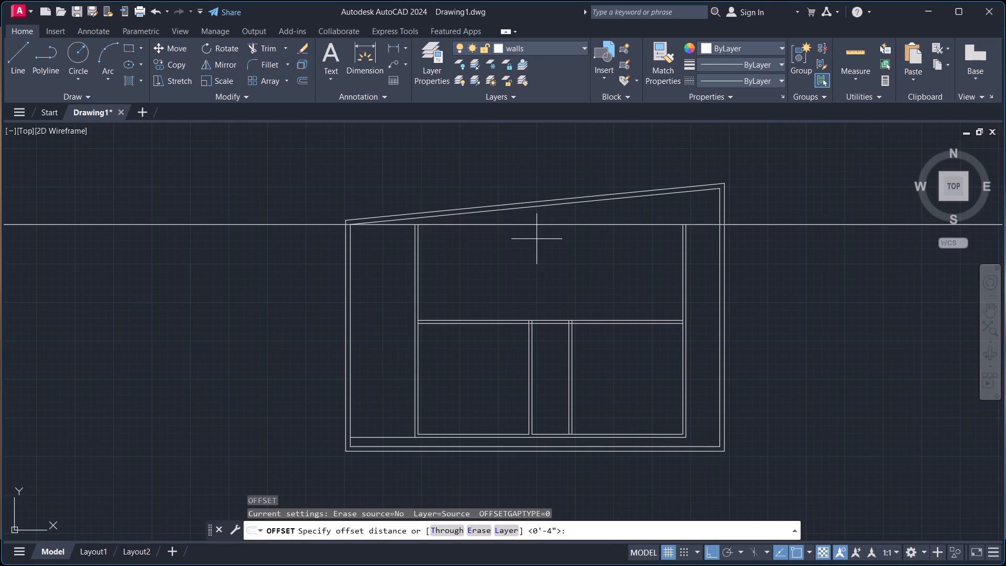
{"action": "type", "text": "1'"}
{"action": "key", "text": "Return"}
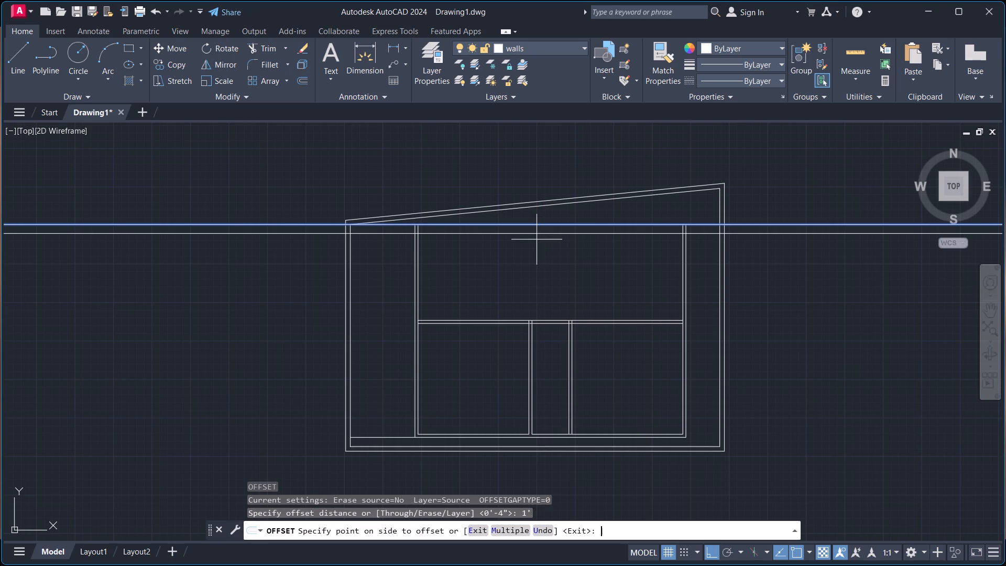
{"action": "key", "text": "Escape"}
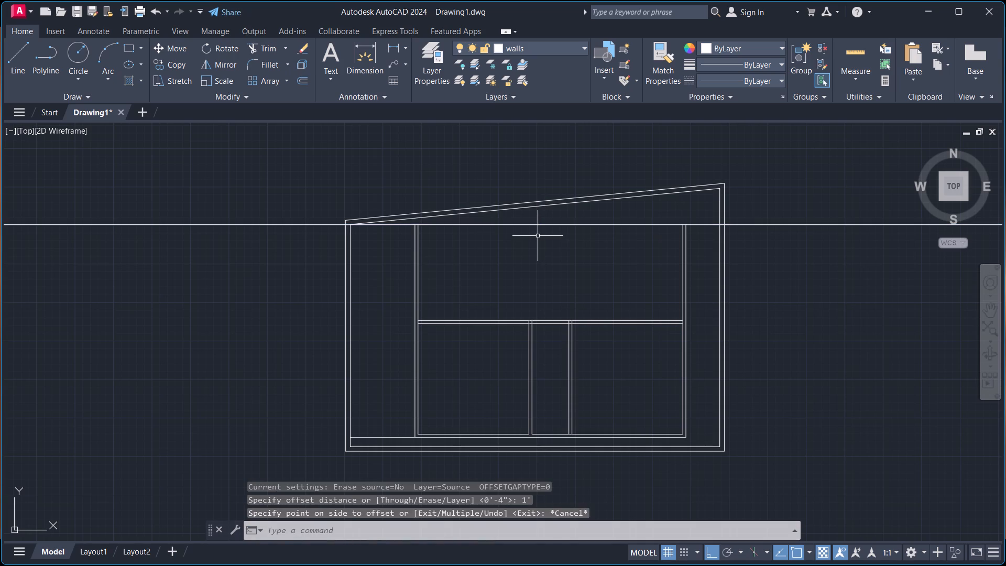
Offset the horizontal construction line at the plot's northwest inner corner 1' southward.
{"action": "key", "text": "o"}
{"action": "key", "text": "Return"}
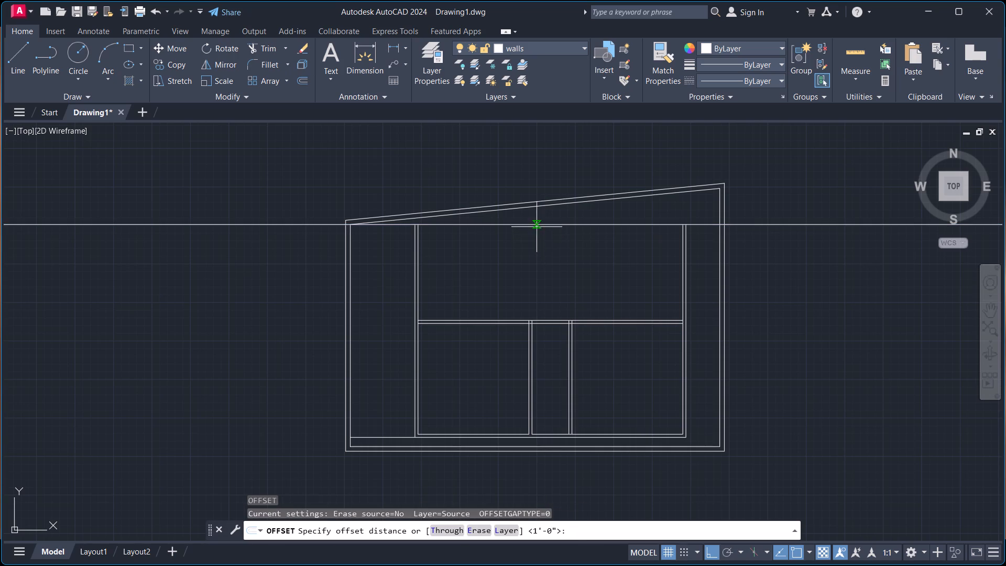
{"action": "left_click", "coordinate": [538, 226]}
{"action": "type", "text": "1'"}
{"action": "key", "text": "Return"}
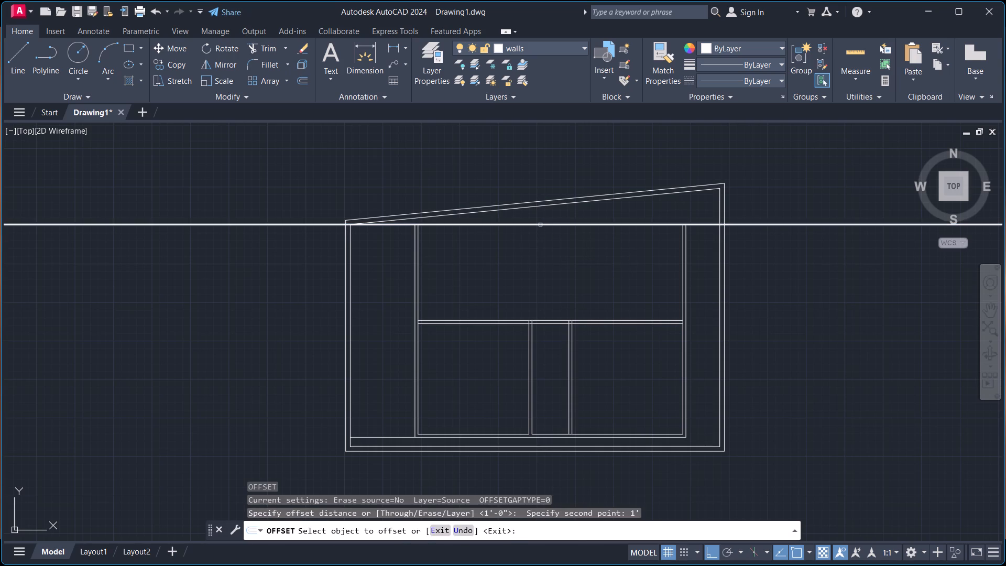
{"action": "left_click", "coordinate": [540, 224]}
{"action": "left_click", "coordinate": [538, 249]}
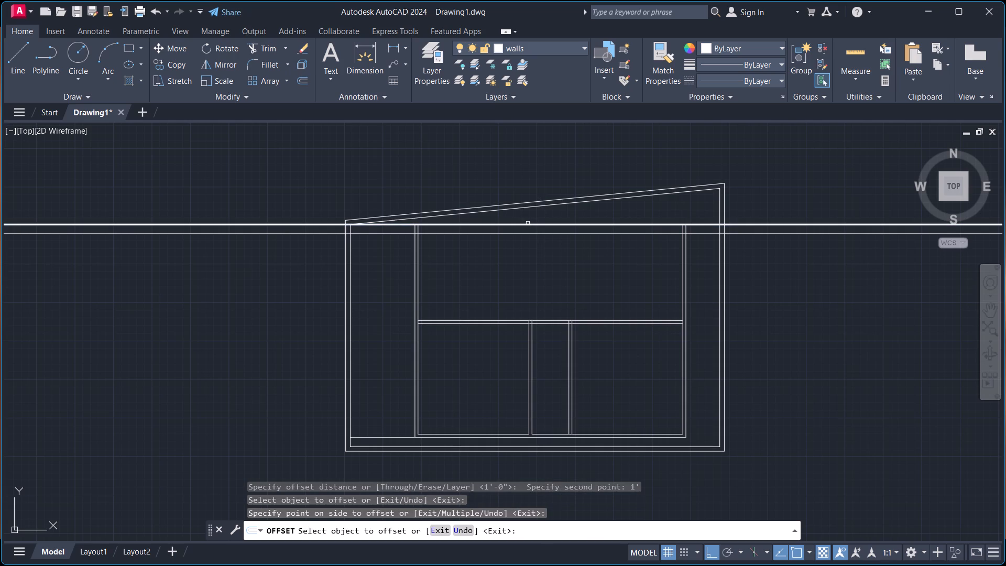
{"action": "key", "text": "Escape"}
Trim the westernmost partition's north end to the new construction line and trim away the original construction line above it.
{"action": "key", "text": "t"}
{"action": "key", "text": "r"}
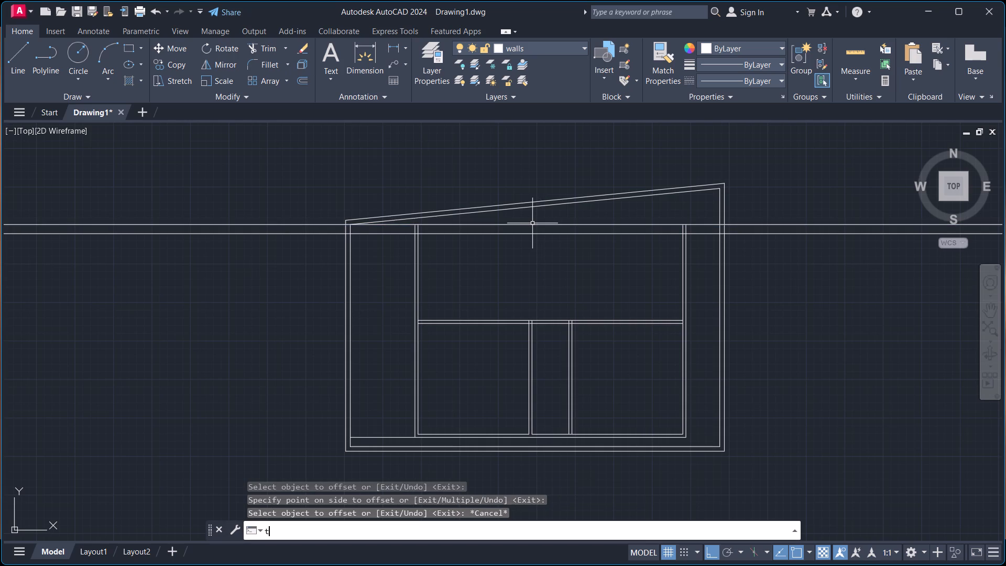
{"action": "key", "text": "Return"}
{"action": "scroll", "coordinate": [429, 227], "scroll_direction": "up", "scroll_amount": 2}
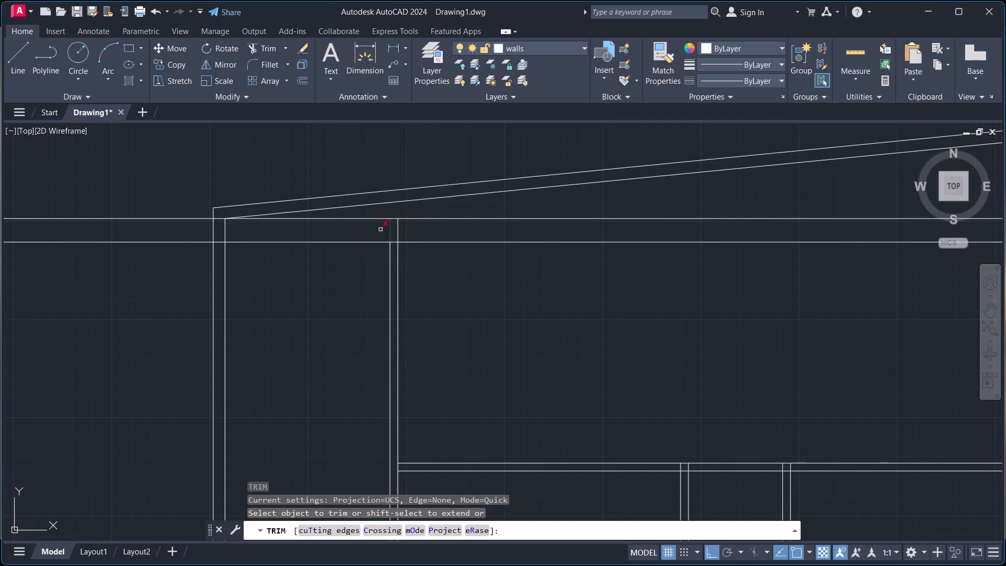
{"action": "left_click_drag", "start_coordinate": [380, 230], "coordinate": [452, 214]}
{"action": "scroll", "coordinate": [519, 233], "scroll_direction": "down", "scroll_amount": 2}
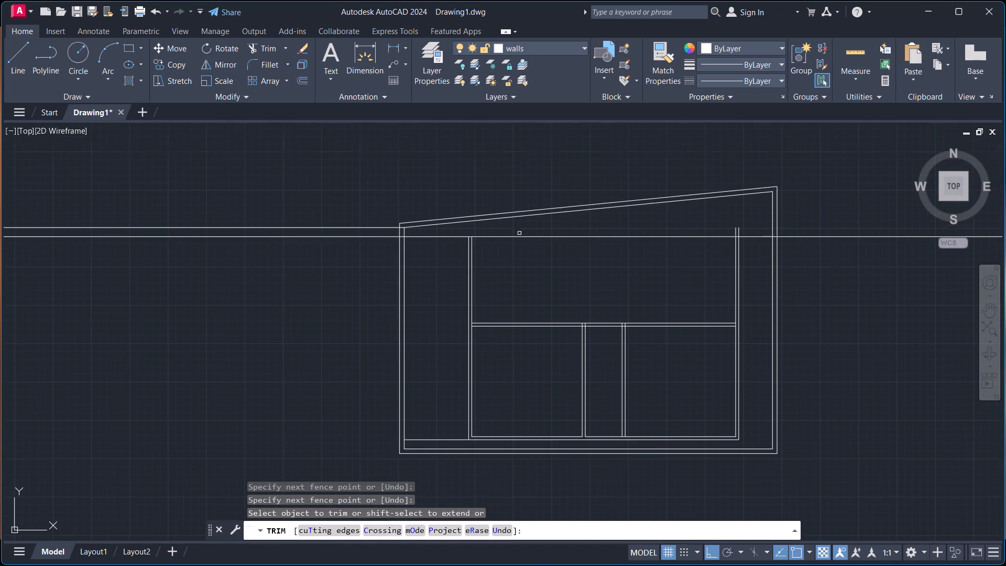
{"action": "left_click", "coordinate": [359, 227]}
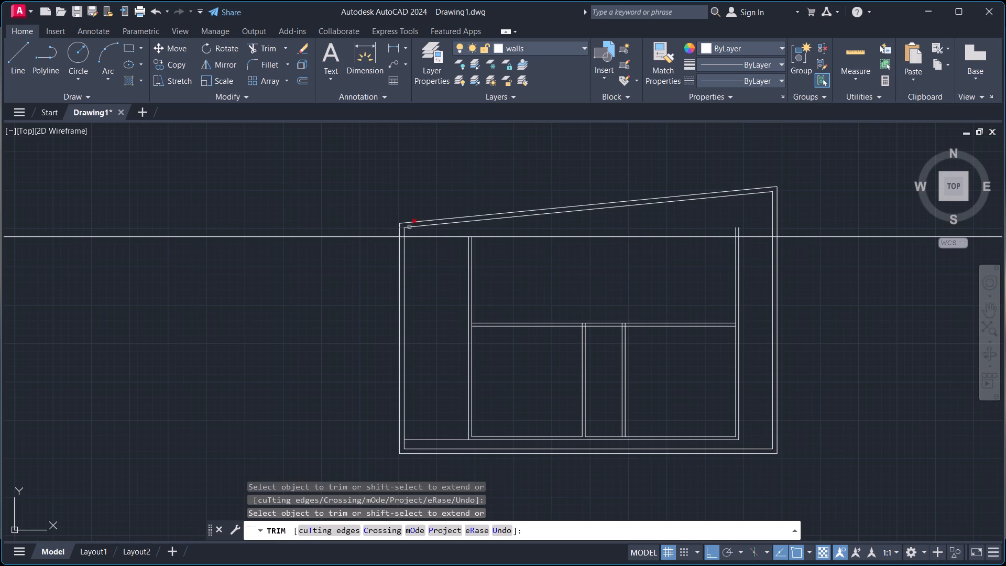
{"action": "scroll", "coordinate": [419, 228], "scroll_direction": "up", "scroll_amount": 4}
{"action": "left_click", "coordinate": [296, 220]}
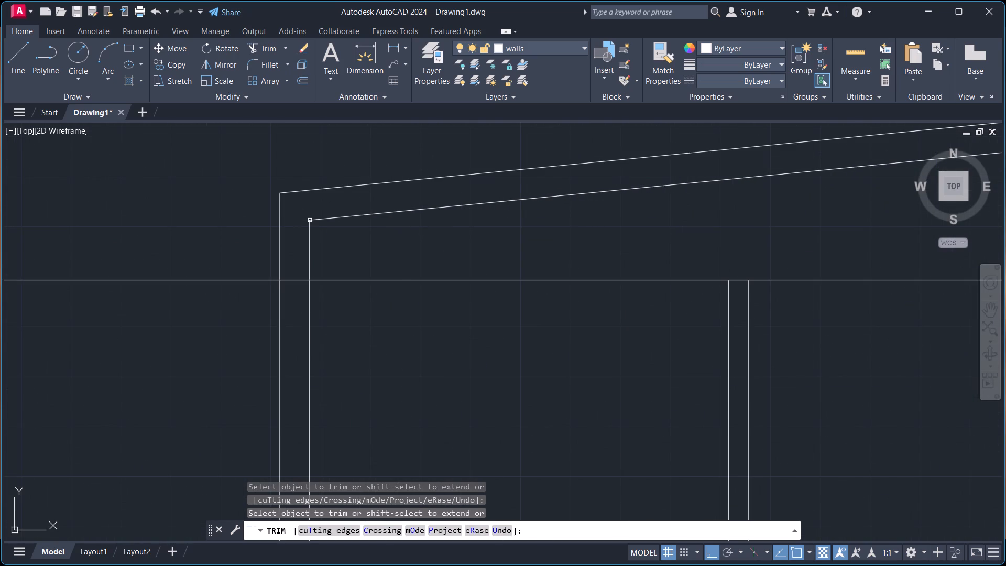
Trim the easternmost partition's north end to the construction line and remove all of that line east of the partition.
{"action": "scroll", "coordinate": [478, 273], "scroll_direction": "down", "scroll_amount": 5}
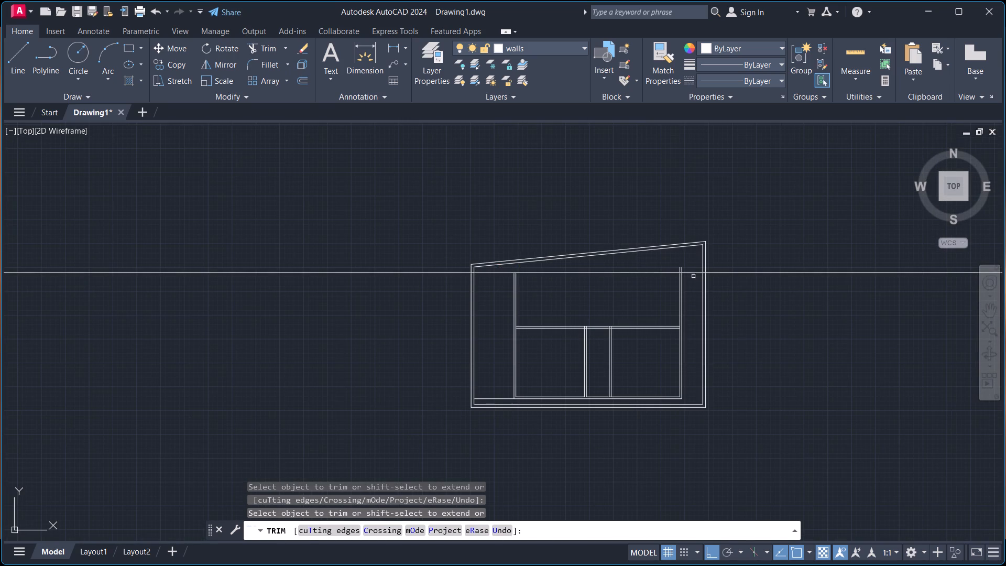
{"action": "scroll", "coordinate": [687, 264], "scroll_direction": "up", "scroll_amount": 3}
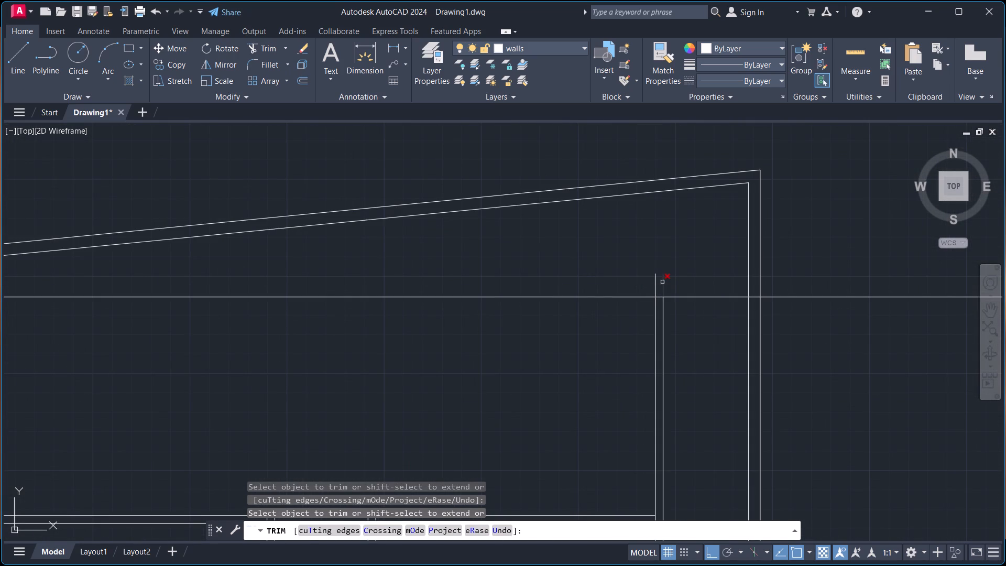
{"action": "left_click", "coordinate": [654, 283]}
{"action": "left_click", "coordinate": [663, 283]}
{"action": "left_click", "coordinate": [673, 295]}
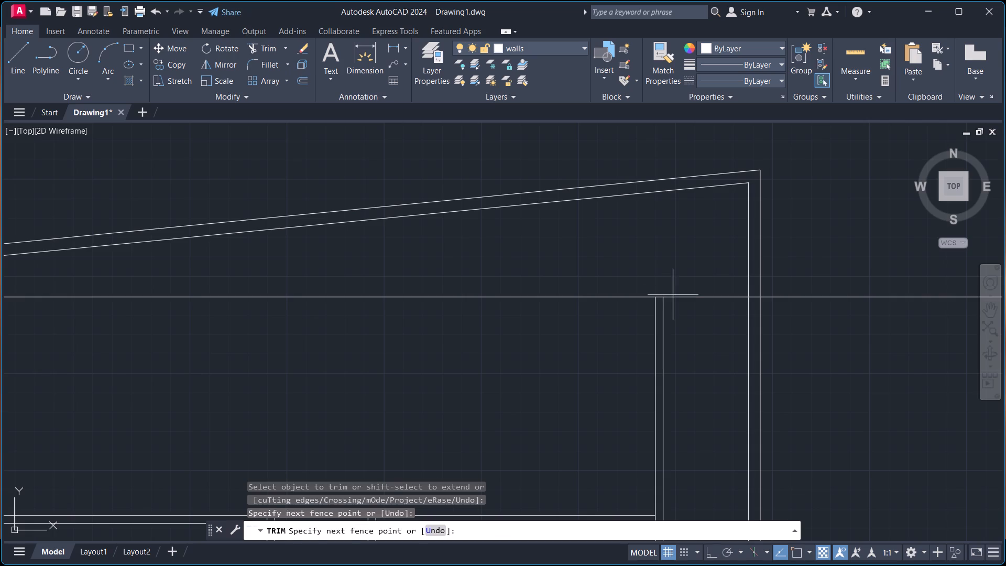
{"action": "left_click", "coordinate": [680, 314]}
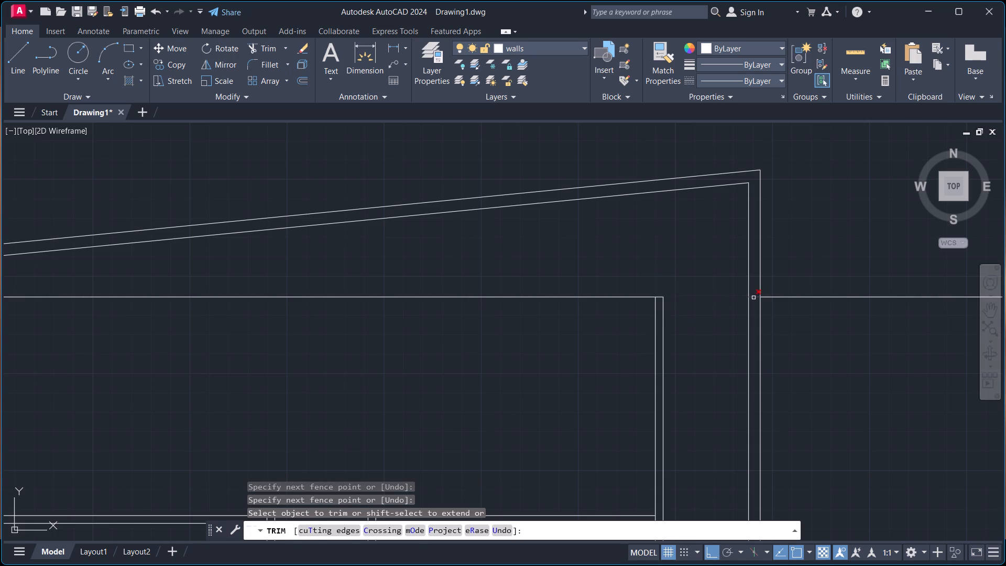
{"action": "left_click", "coordinate": [753, 298]}
{"action": "left_click", "coordinate": [772, 297]}
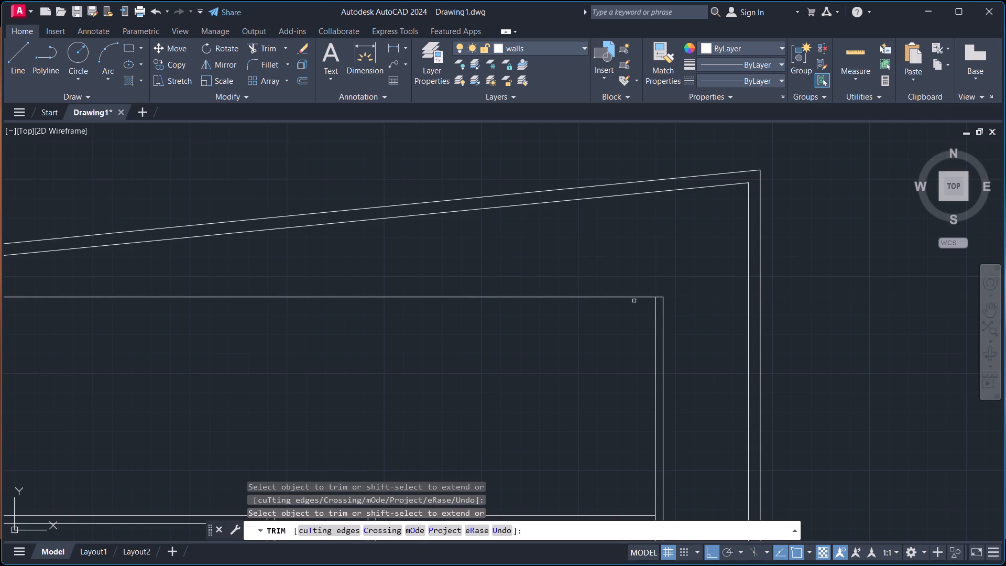
{"action": "scroll", "coordinate": [637, 315], "scroll_direction": "down", "scroll_amount": 2}
{"action": "middle_click_drag", "start_coordinate": [534, 332], "coordinate": [646, 350]}
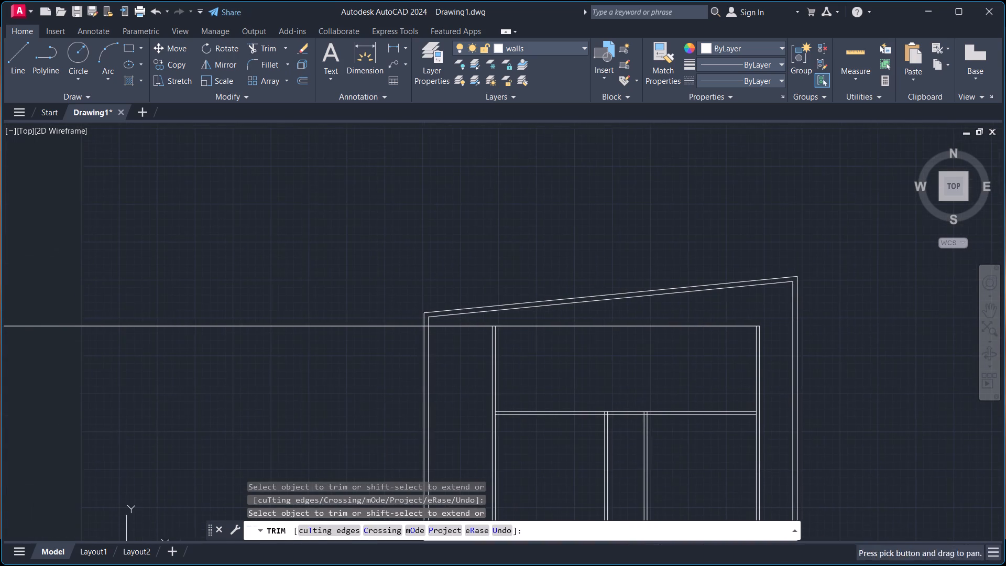
Trim away all of the horizontal construction line west of the westernmost partition, including the piece inside the plot's west wall.
{"action": "left_click", "coordinate": [469, 327]}
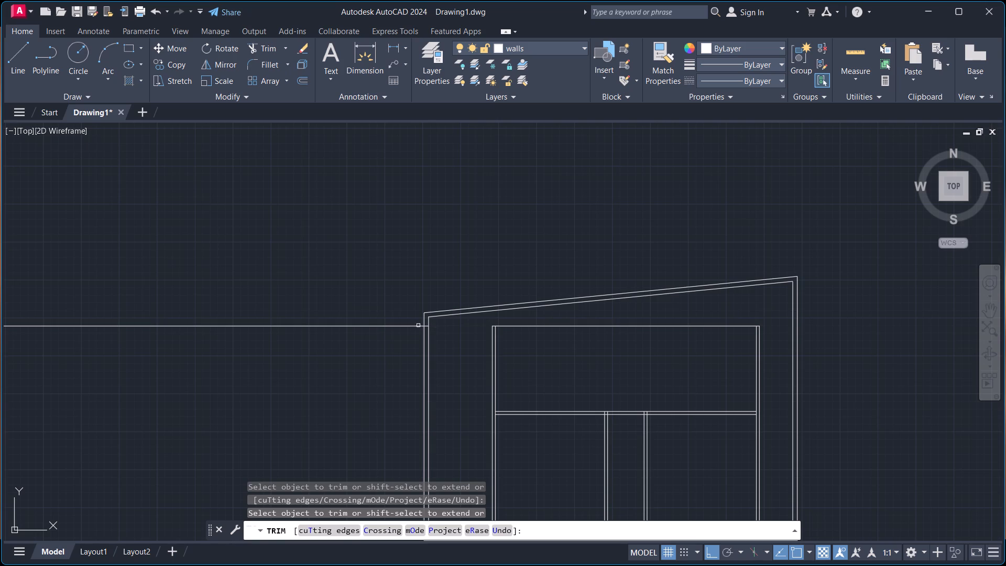
{"action": "left_click", "coordinate": [405, 324]}
{"action": "scroll", "coordinate": [439, 331], "scroll_direction": "up", "scroll_amount": 3}
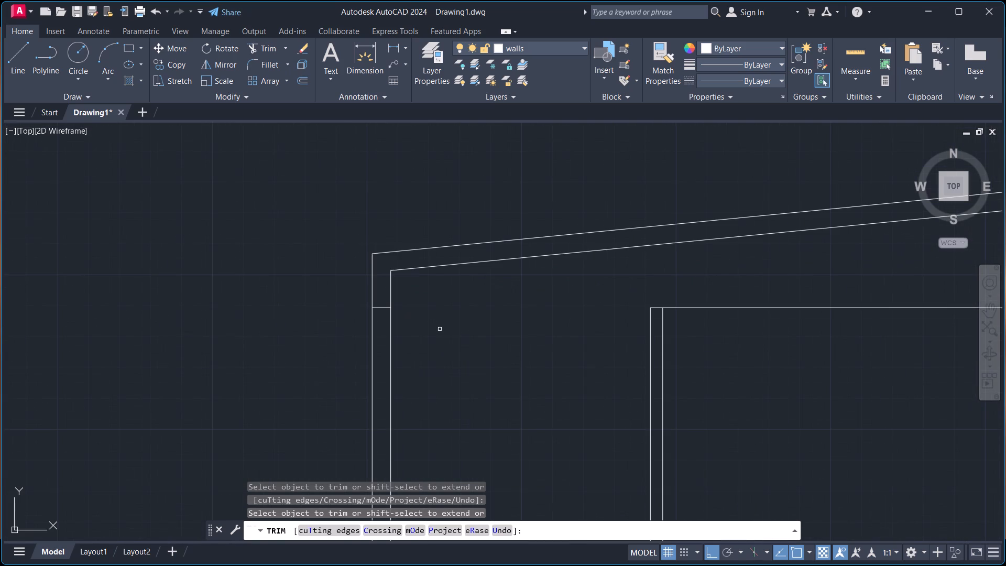
{"action": "left_click", "coordinate": [382, 308]}
{"action": "scroll", "coordinate": [474, 333], "scroll_direction": "down", "scroll_amount": 3}
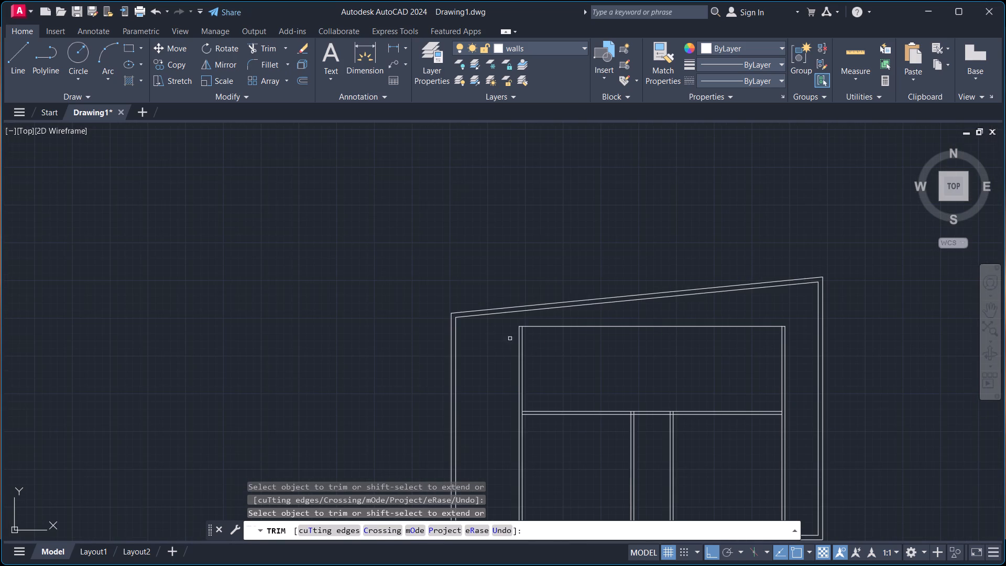
{"action": "middle_click_drag", "start_coordinate": [607, 364], "coordinate": [467, 351]}
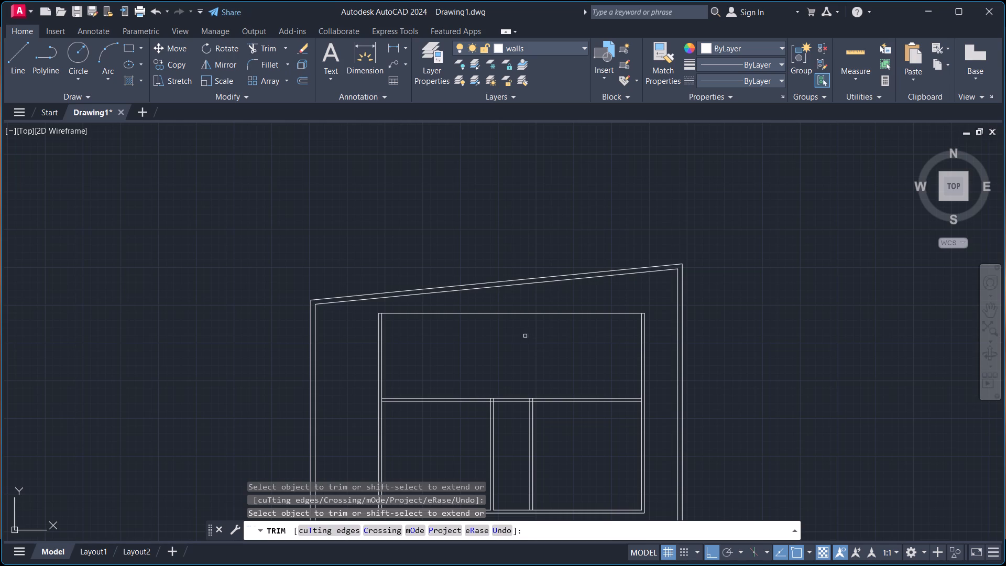
{"action": "scroll", "coordinate": [501, 324], "scroll_direction": "up", "scroll_amount": 1}
{"action": "key", "text": "Escape"}
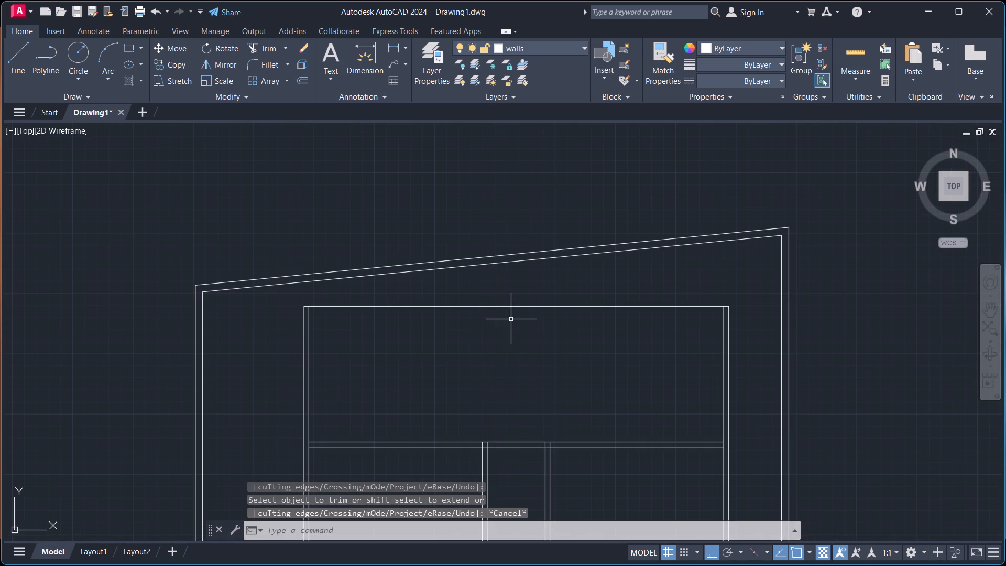
Offset the building's north line 4" southward to form the north wall's inner face.
{"action": "key", "text": "o"}
{"action": "key", "text": "Return"}
{"action": "left_click", "coordinate": [513, 306]}
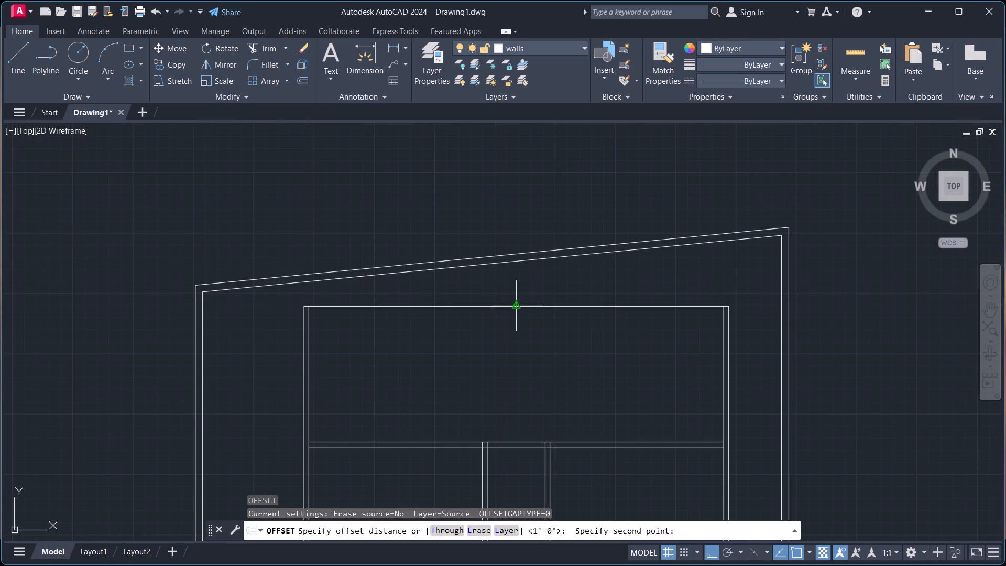
{"action": "key", "text": "4"}
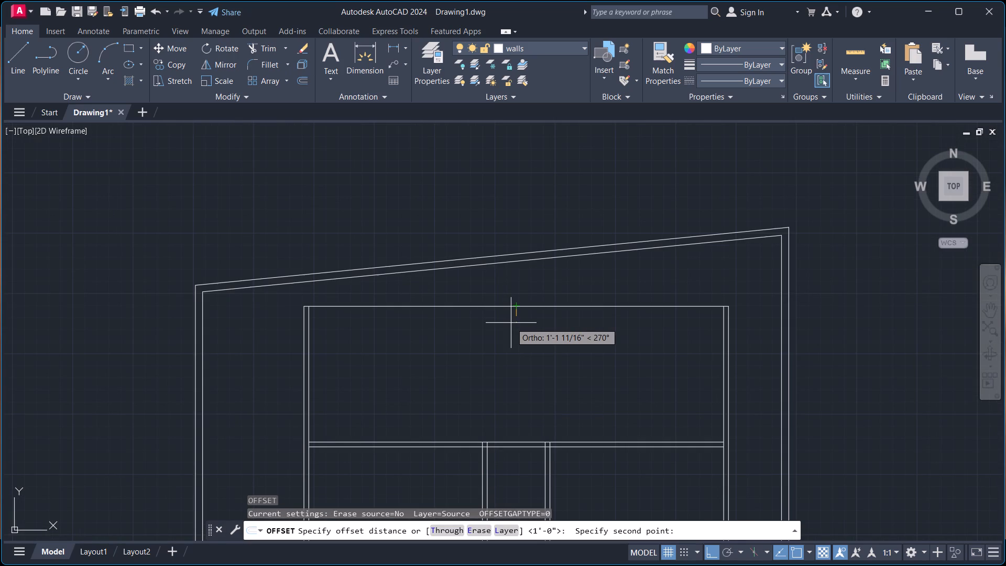
{"action": "key", "text": "shift+quotedbl"}
{"action": "key", "text": "Return"}
{"action": "left_click", "coordinate": [511, 307]}
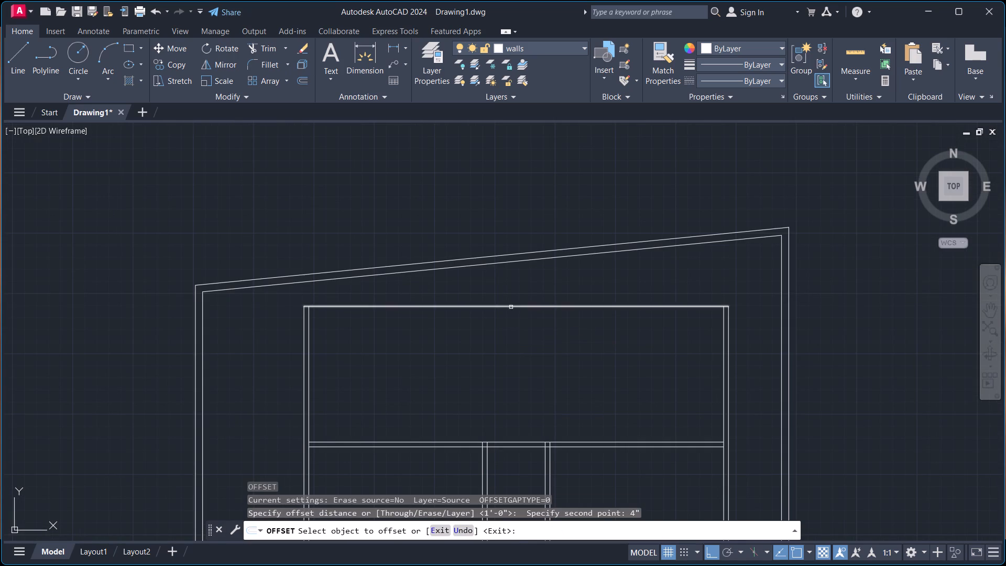
{"action": "left_click", "coordinate": [511, 329]}
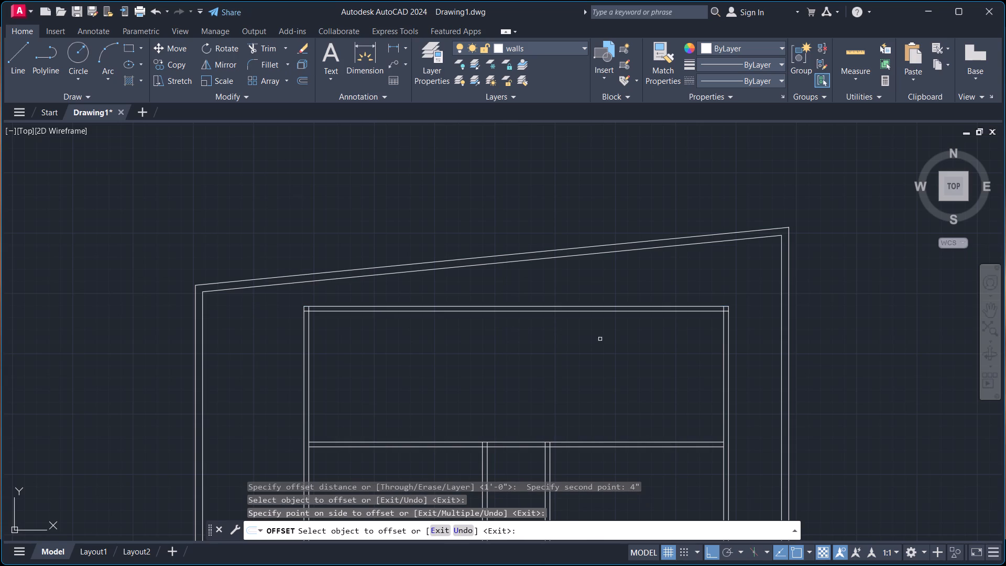
{"action": "key", "text": "Escape"}
Trim the overlapping line ends inside the building's northeast and northwest wall corners.
{"action": "type", "text": "tr"}
{"action": "key", "text": "Return"}
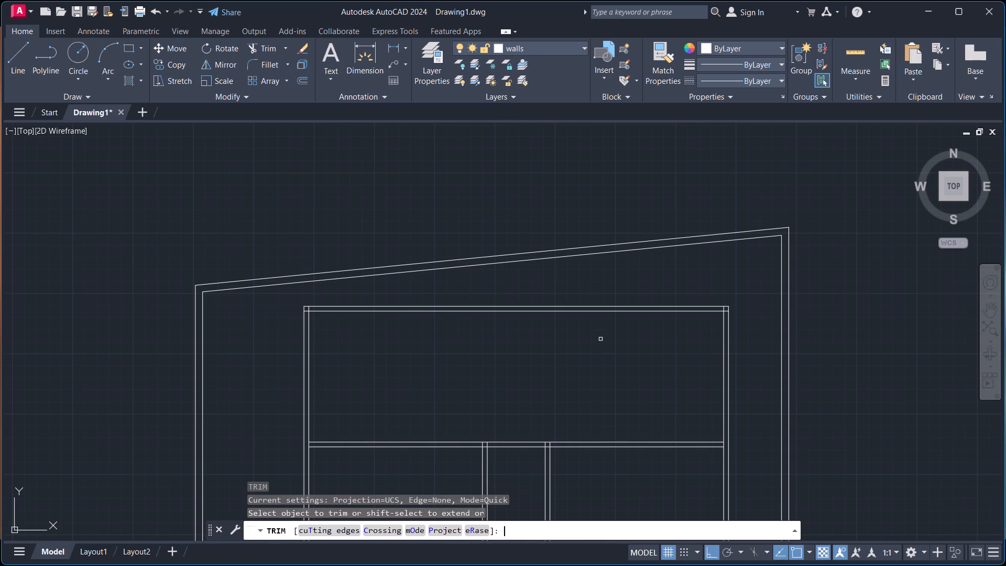
{"action": "scroll", "coordinate": [699, 314], "scroll_direction": "up", "scroll_amount": 4}
{"action": "middle_click_drag", "start_coordinate": [796, 314], "coordinate": [584, 301]}
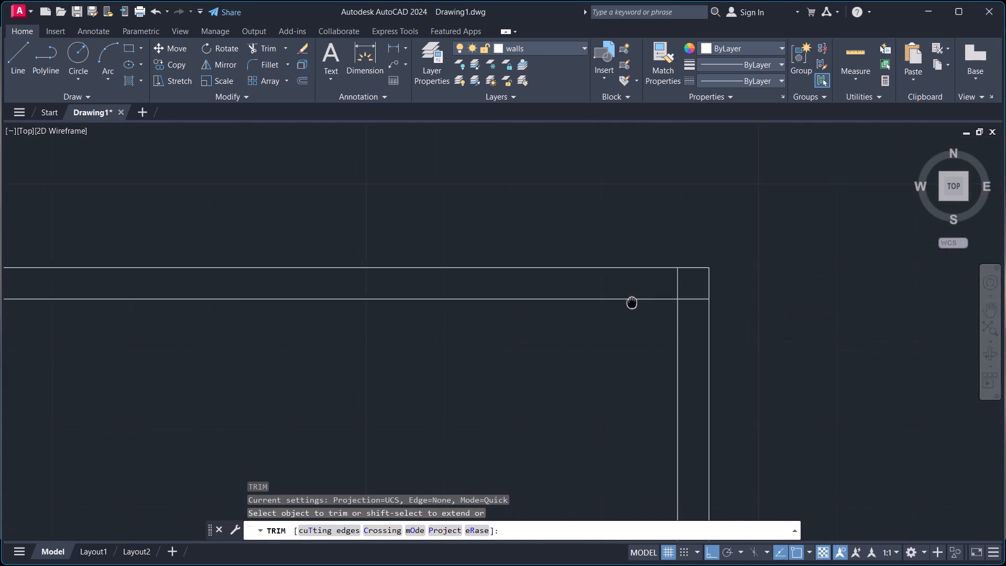
{"action": "middle_click_drag", "start_coordinate": [584, 301], "coordinate": [474, 310]}
{"action": "left_click_drag", "start_coordinate": [497, 291], "coordinate": [517, 315]}
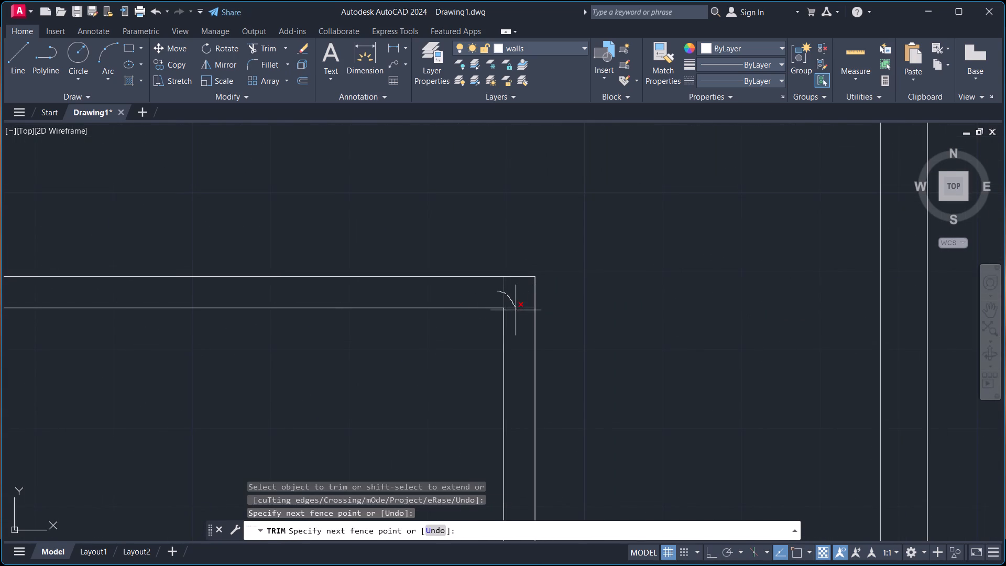
{"action": "left_click_drag", "start_coordinate": [517, 315], "coordinate": [517, 320]}
{"action": "scroll", "coordinate": [559, 311], "scroll_direction": "down", "scroll_amount": 4}
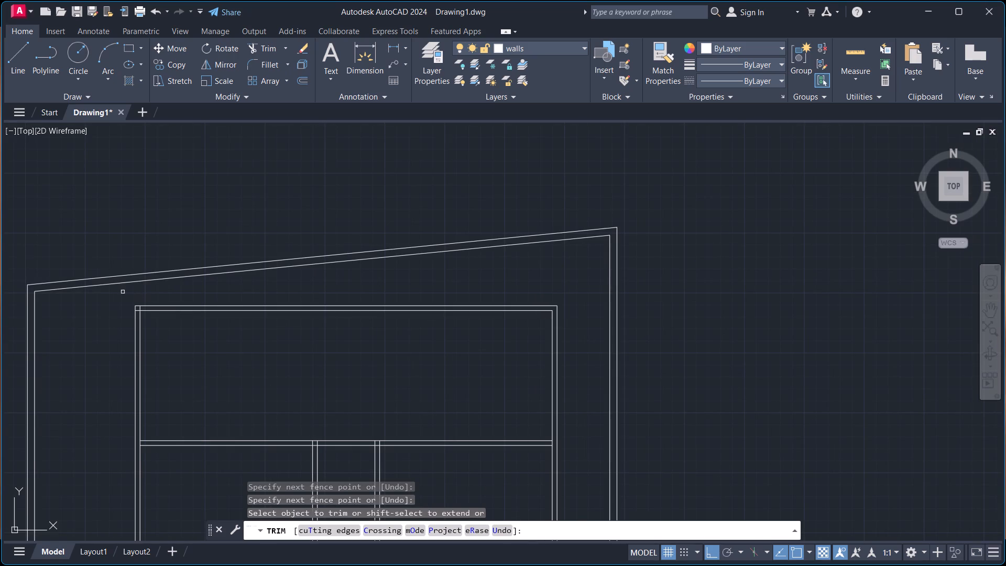
{"action": "scroll", "coordinate": [121, 292], "scroll_direction": "up", "scroll_amount": 5}
{"action": "left_click_drag", "start_coordinate": [216, 408], "coordinate": [257, 374]}
{"action": "scroll", "coordinate": [332, 336], "scroll_direction": "down", "scroll_amount": 2}
{"action": "scroll", "coordinate": [380, 332], "scroll_direction": "down", "scroll_amount": 2}
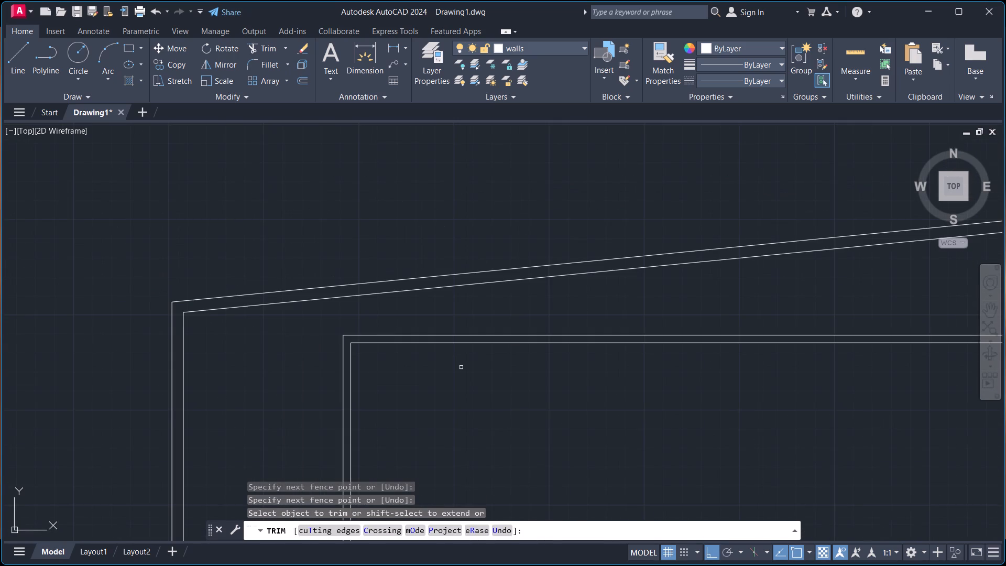
Examine the partition junctions and the overall room layout inside the plot.
{"action": "scroll", "coordinate": [478, 369], "scroll_direction": "down", "scroll_amount": 2}
{"action": "middle_click_drag", "start_coordinate": [495, 390], "coordinate": [467, 387]}
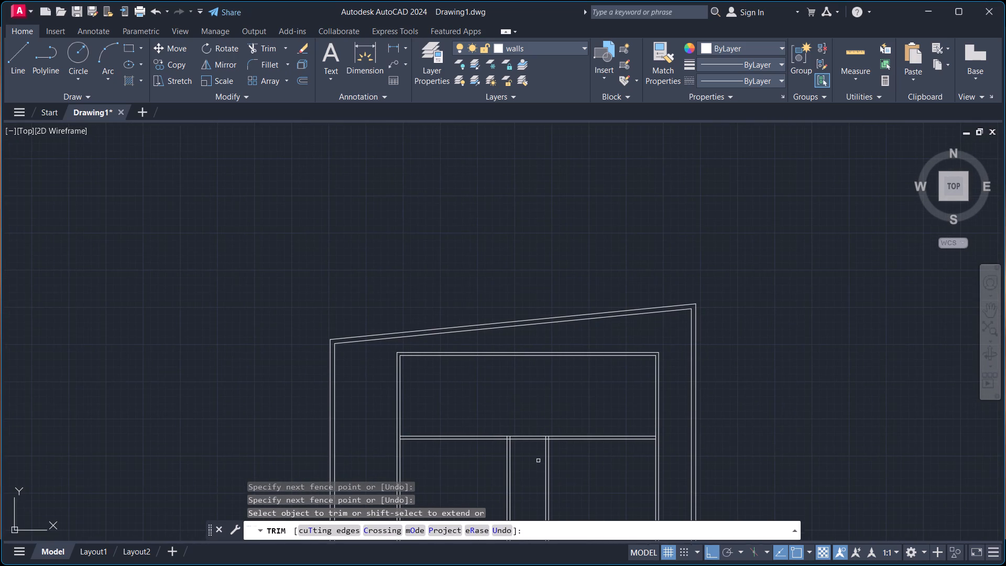
{"action": "scroll", "coordinate": [538, 471], "scroll_direction": "up", "scroll_amount": 4}
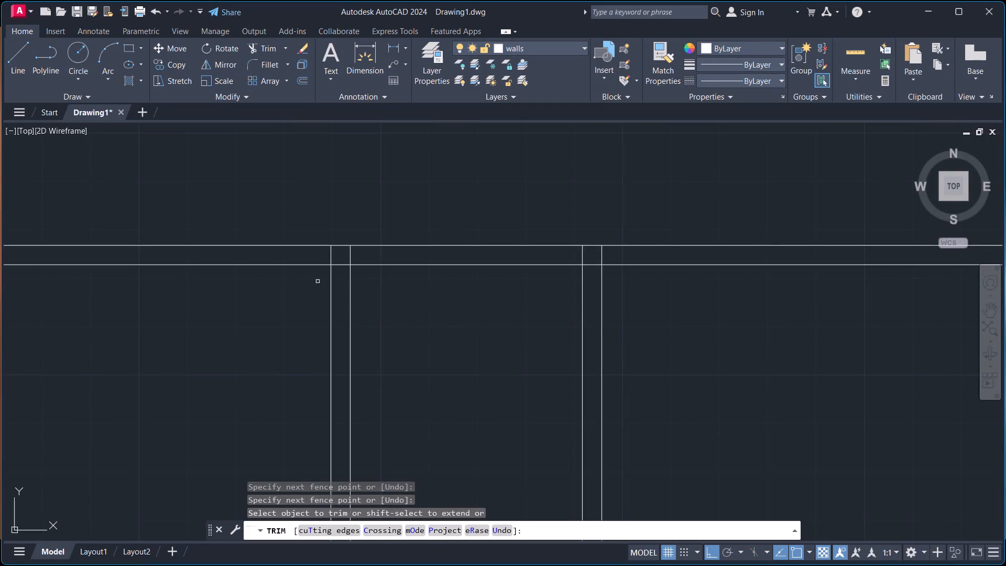
{"action": "scroll", "coordinate": [414, 270], "scroll_direction": "down", "scroll_amount": 3}
{"action": "scroll", "coordinate": [452, 240], "scroll_direction": "down", "scroll_amount": 1}
{"action": "scroll", "coordinate": [447, 194], "scroll_direction": "down", "scroll_amount": 1}
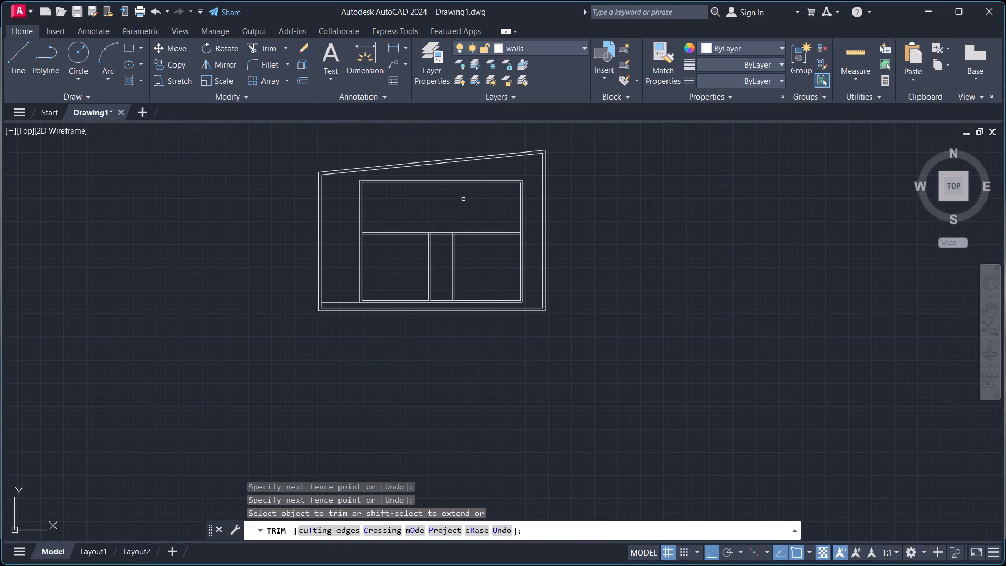
{"action": "middle_click_drag", "start_coordinate": [463, 199], "coordinate": [480, 263]}
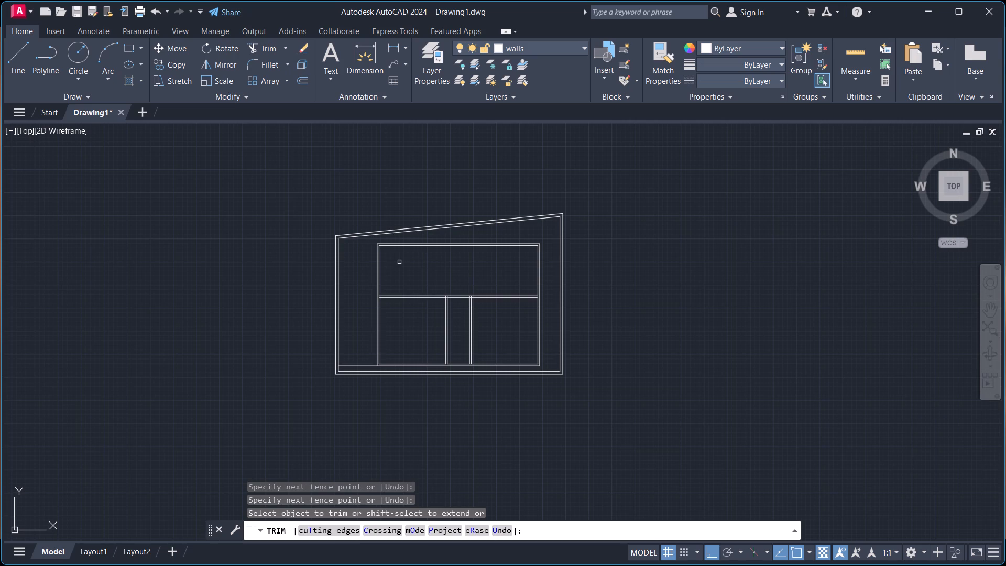
{"action": "scroll", "coordinate": [398, 269], "scroll_direction": "up", "scroll_amount": 1}
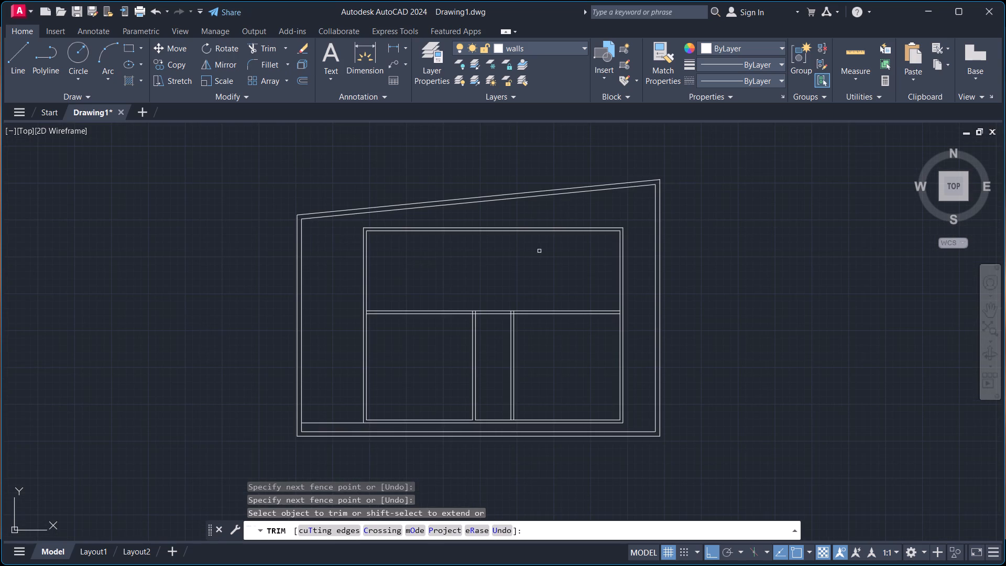
{"action": "scroll", "coordinate": [417, 256], "scroll_direction": "up", "scroll_amount": 1}
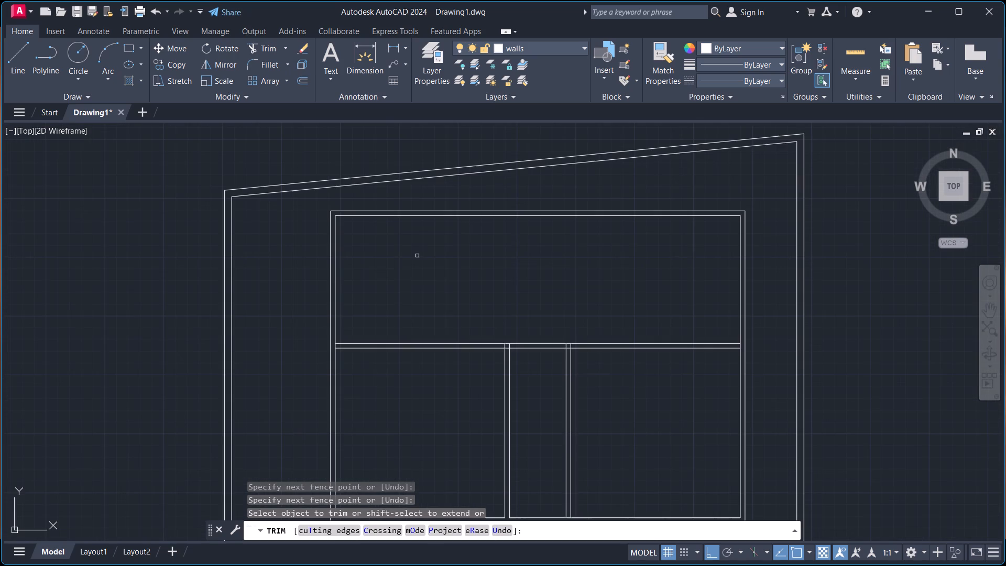
{"action": "middle_click_drag", "start_coordinate": [413, 265], "coordinate": [415, 300]}
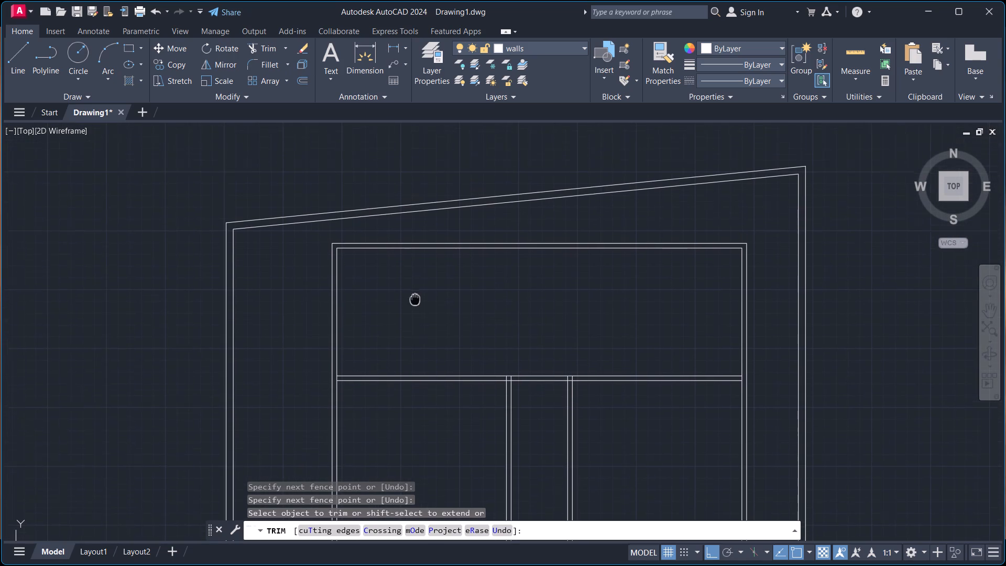
{"action": "middle_click_drag", "start_coordinate": [415, 300], "coordinate": [415, 307]}
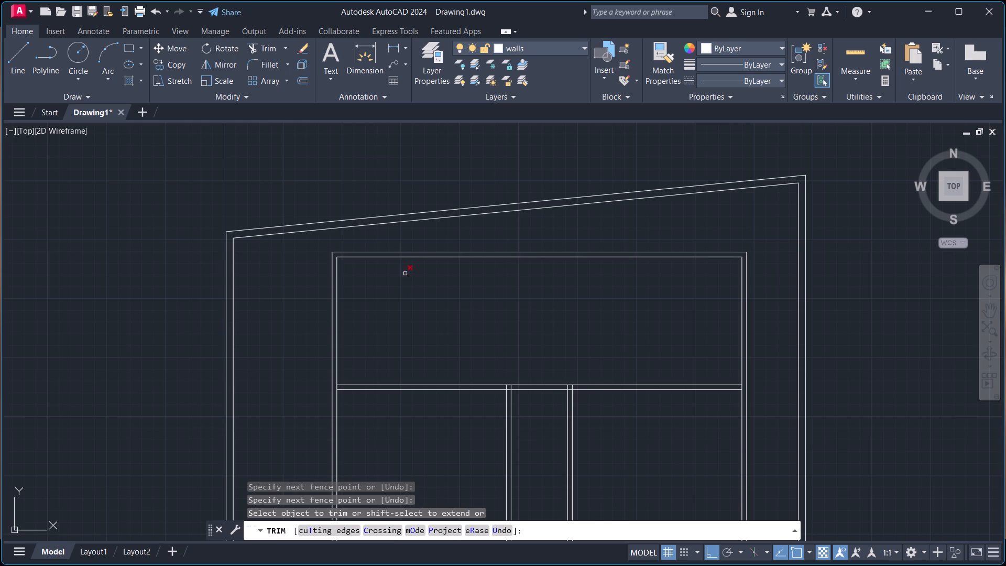
{"action": "key", "text": "Escape"}
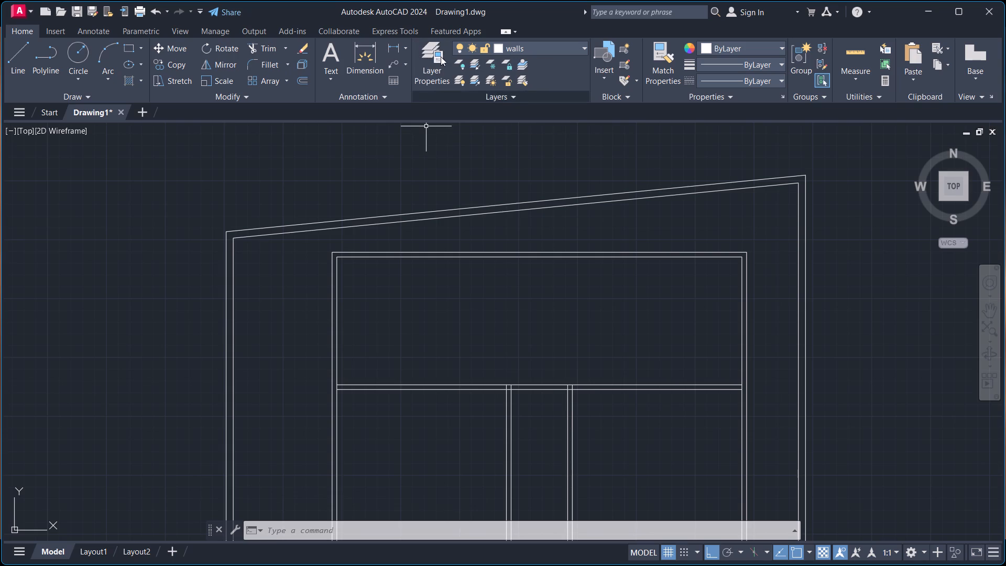
Review the drawing's layers in the Layer Properties Manager and close it.
{"action": "left_click", "coordinate": [428, 53]}
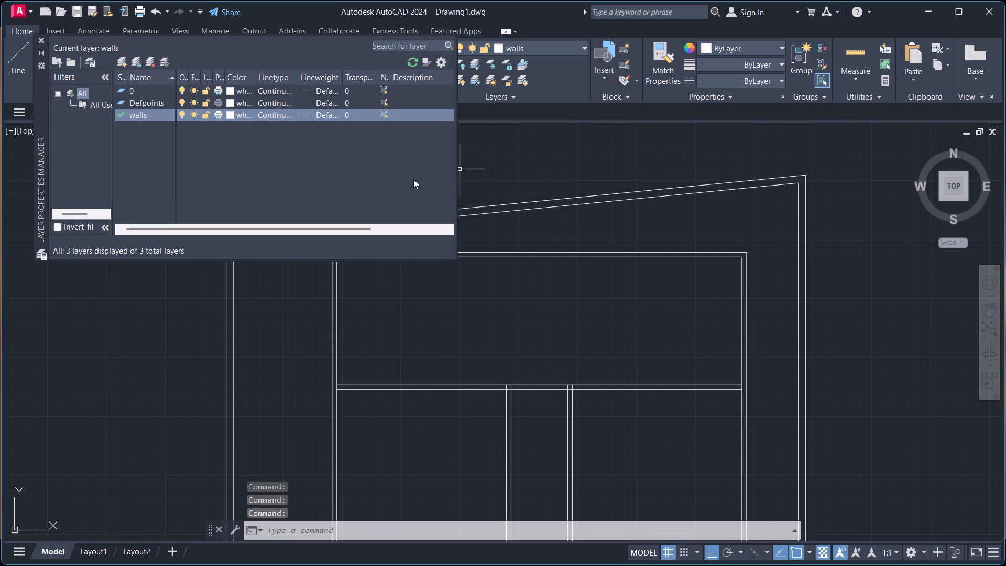
{"action": "key", "text": "Escape"}
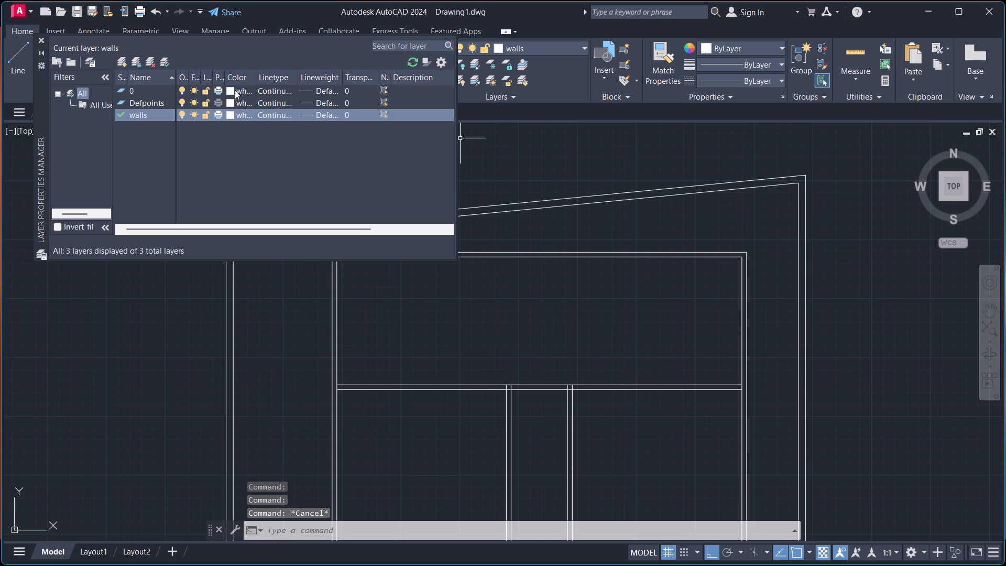
{"action": "left_click", "coordinate": [43, 37]}
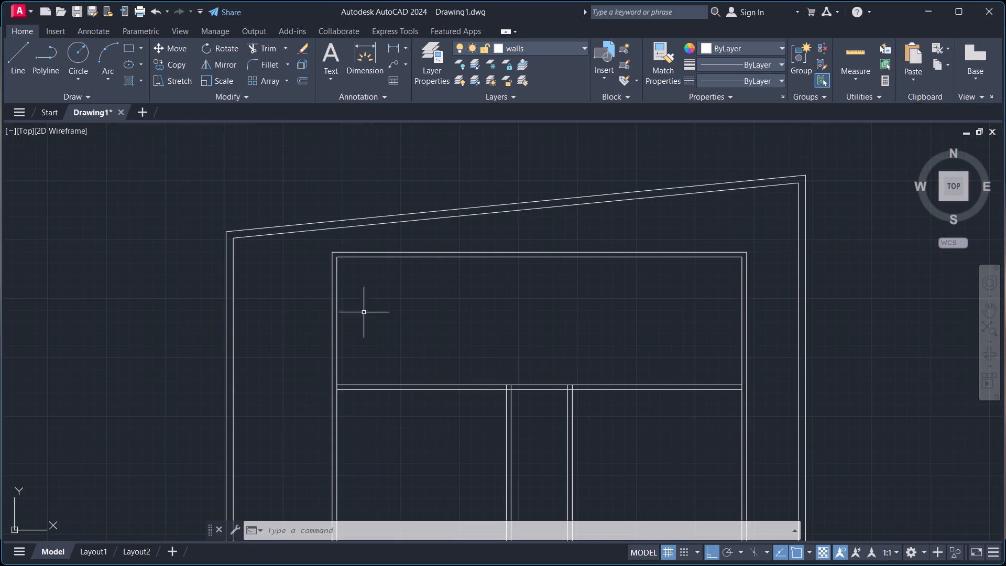
Measure the north room's clear depth along its west wall with a linear dimension, without placing it.
{"action": "left_click", "coordinate": [391, 46]}
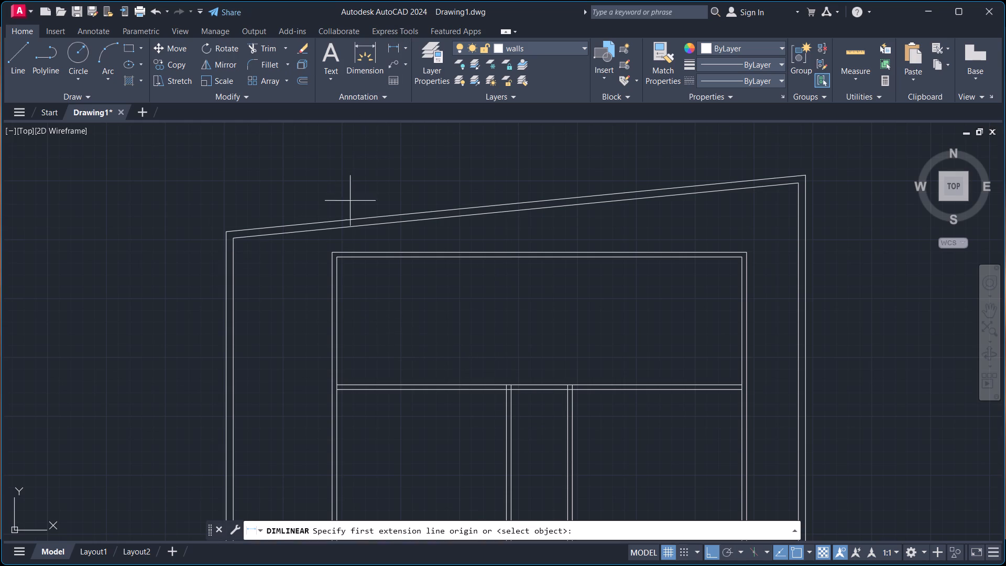
{"action": "left_click", "coordinate": [334, 262]}
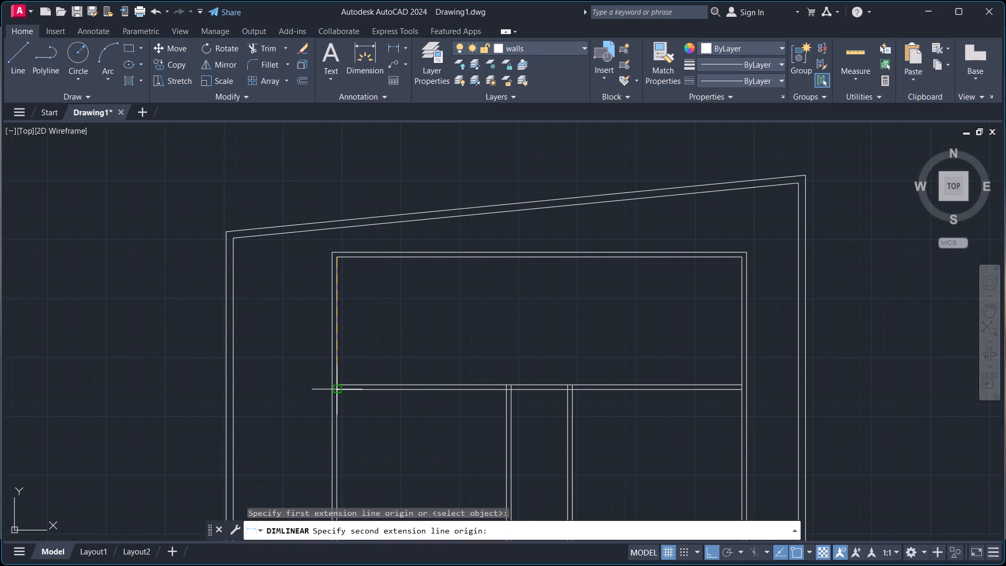
{"action": "left_click", "coordinate": [338, 384]}
{"action": "scroll", "coordinate": [371, 362], "scroll_direction": "up", "scroll_amount": 1}
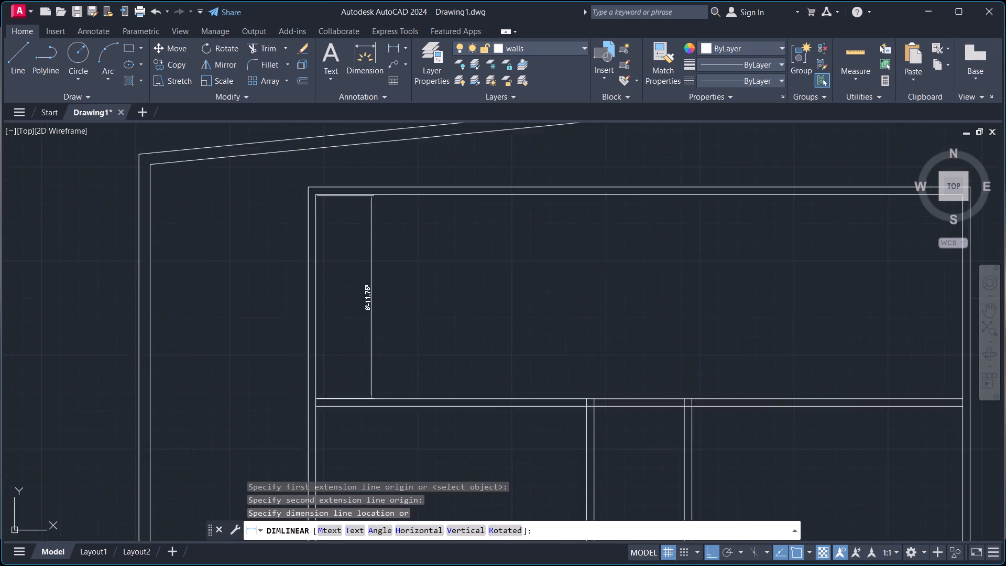
{"action": "scroll", "coordinate": [371, 362], "scroll_direction": "up", "scroll_amount": 1}
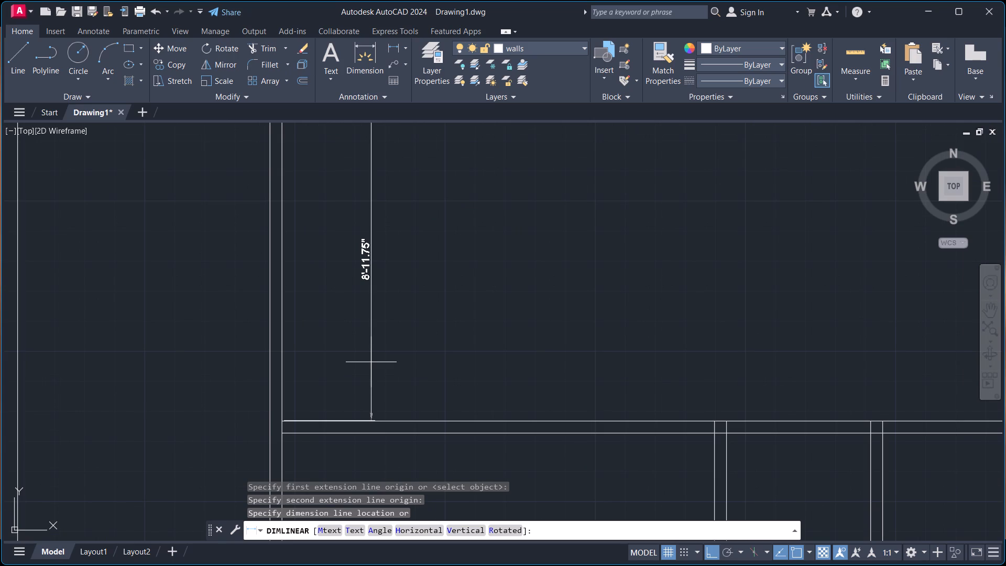
{"action": "key", "text": "Escape"}
{"action": "scroll", "coordinate": [380, 342], "scroll_direction": "down", "scroll_amount": 2}
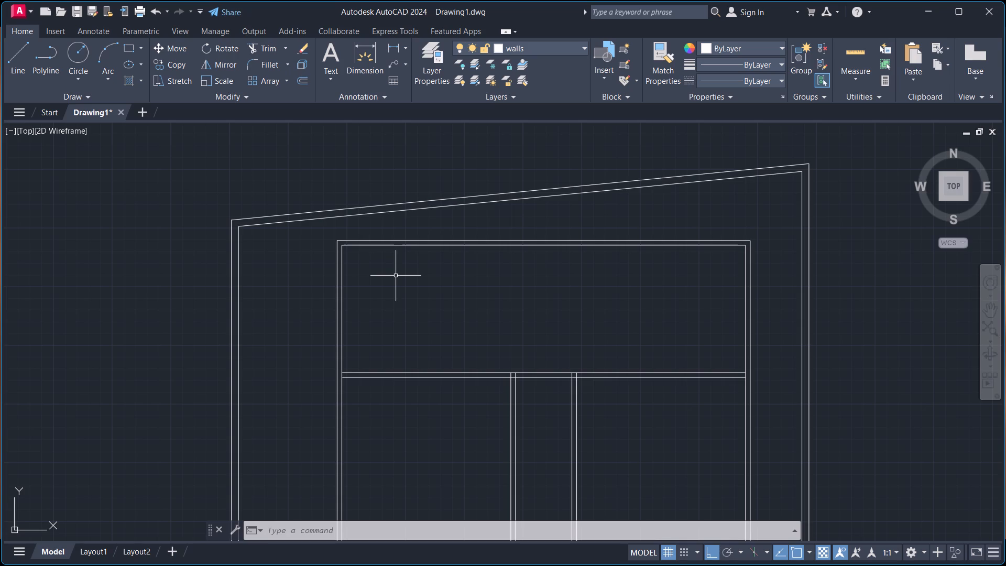
Offset the north wall's inner line 7' southward across the north room.
{"action": "key", "text": "o"}
{"action": "key", "text": "Return"}
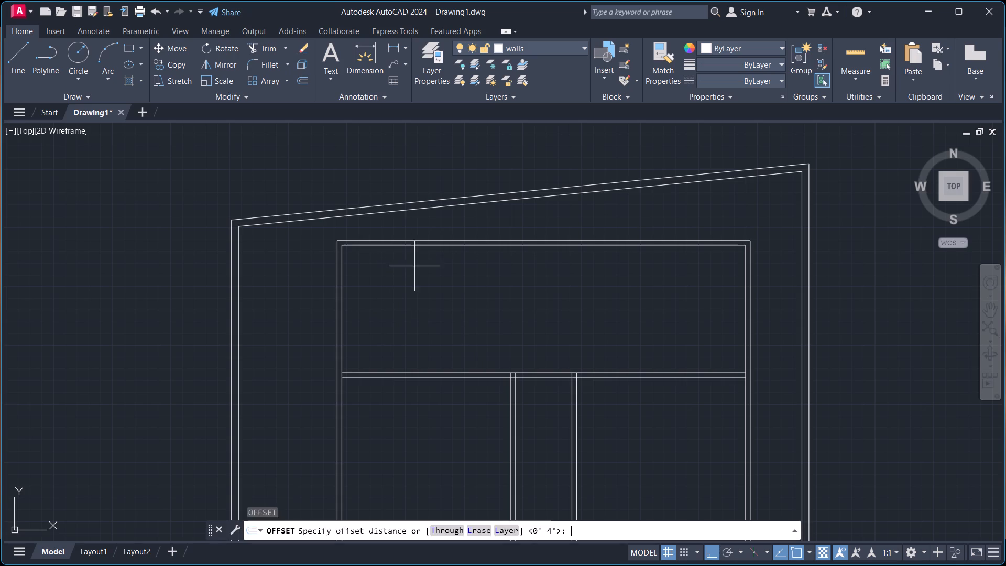
{"action": "left_click", "coordinate": [460, 247]}
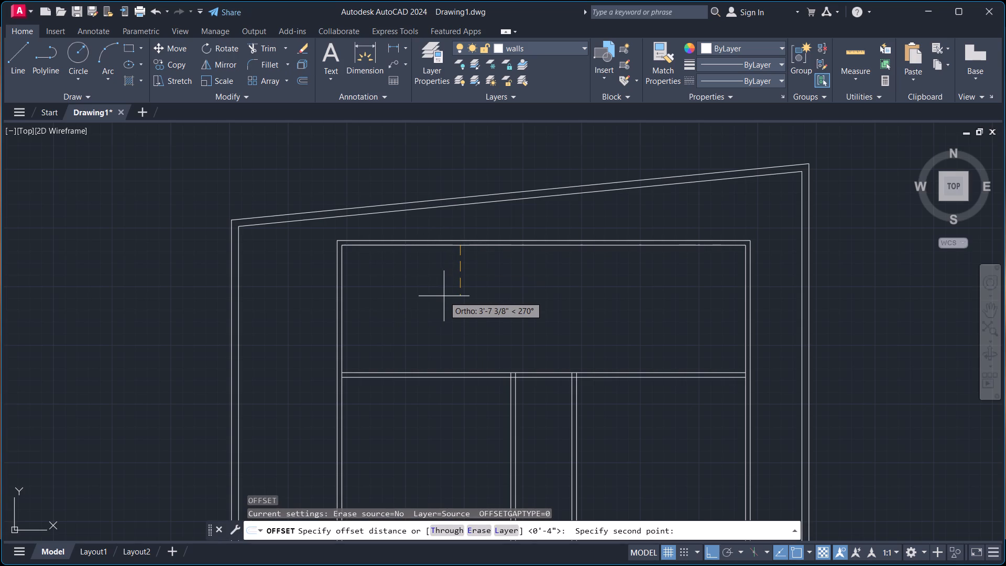
{"action": "key", "text": "7"}
{"action": "key", "text": "apostrophe"}
{"action": "key", "text": "Return"}
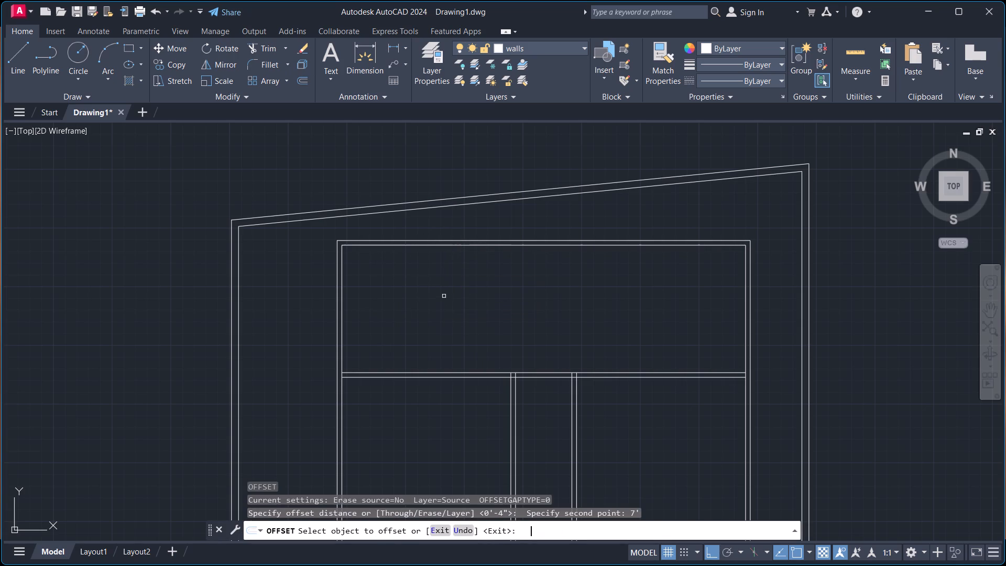
{"action": "left_click", "coordinate": [501, 246]}
{"action": "left_click", "coordinate": [494, 291]}
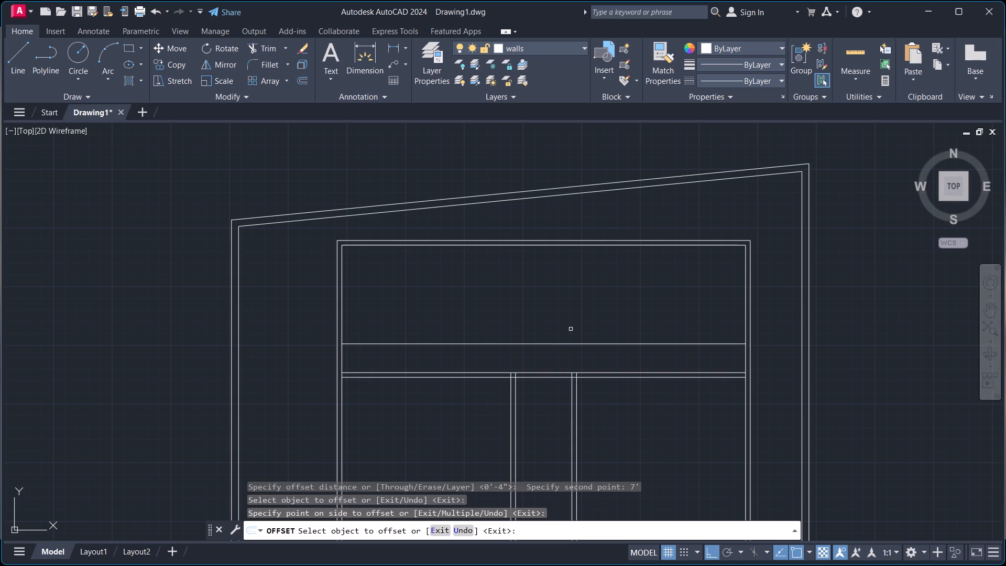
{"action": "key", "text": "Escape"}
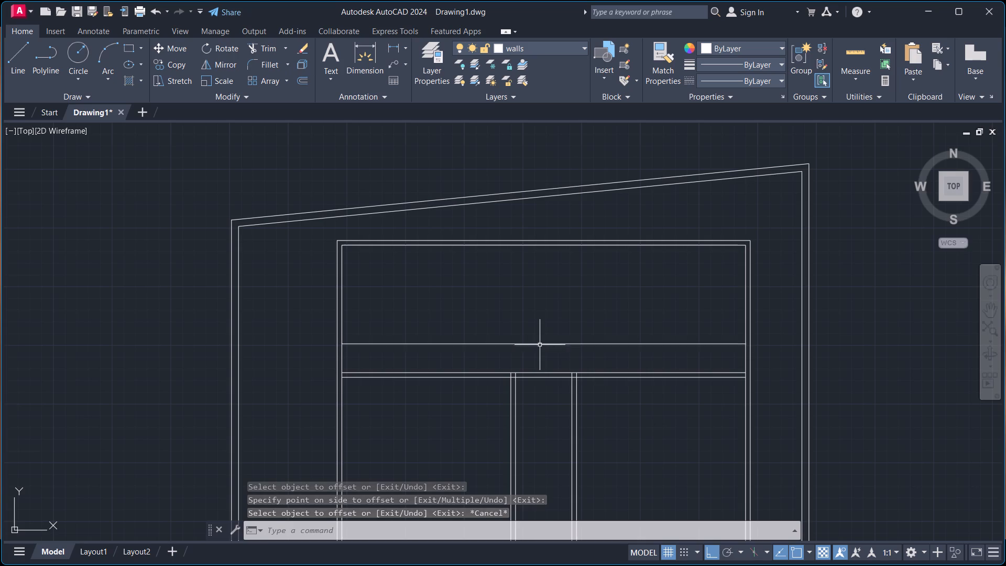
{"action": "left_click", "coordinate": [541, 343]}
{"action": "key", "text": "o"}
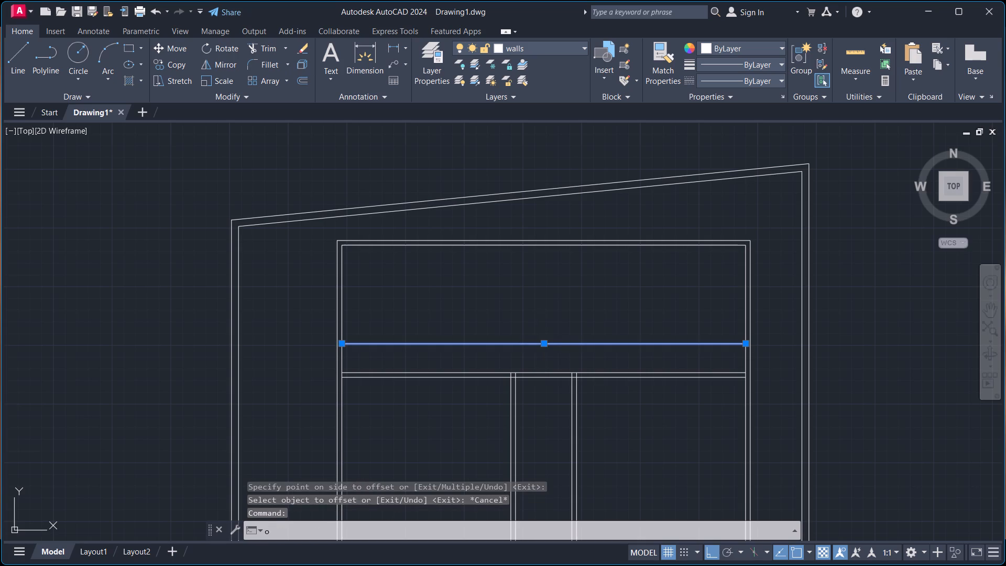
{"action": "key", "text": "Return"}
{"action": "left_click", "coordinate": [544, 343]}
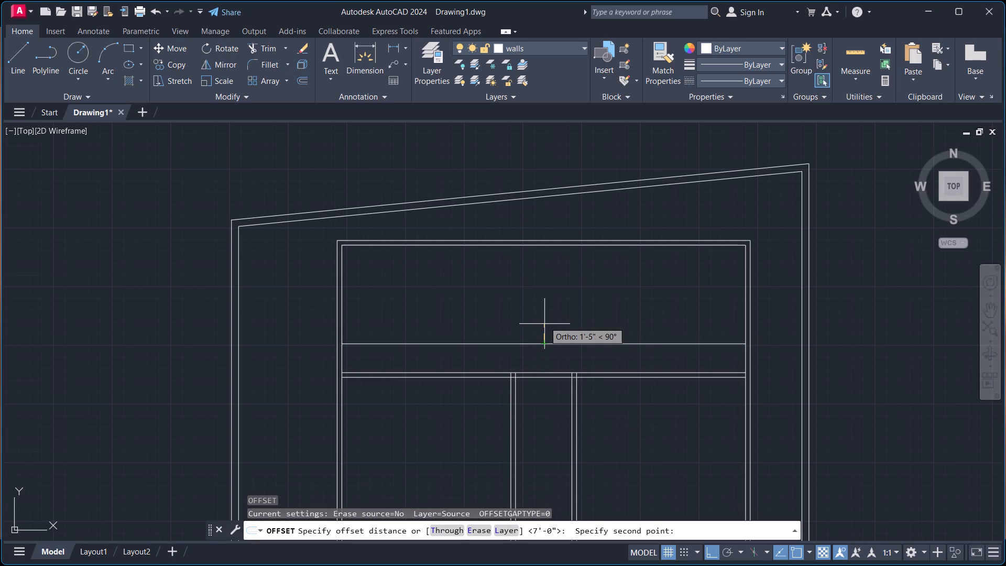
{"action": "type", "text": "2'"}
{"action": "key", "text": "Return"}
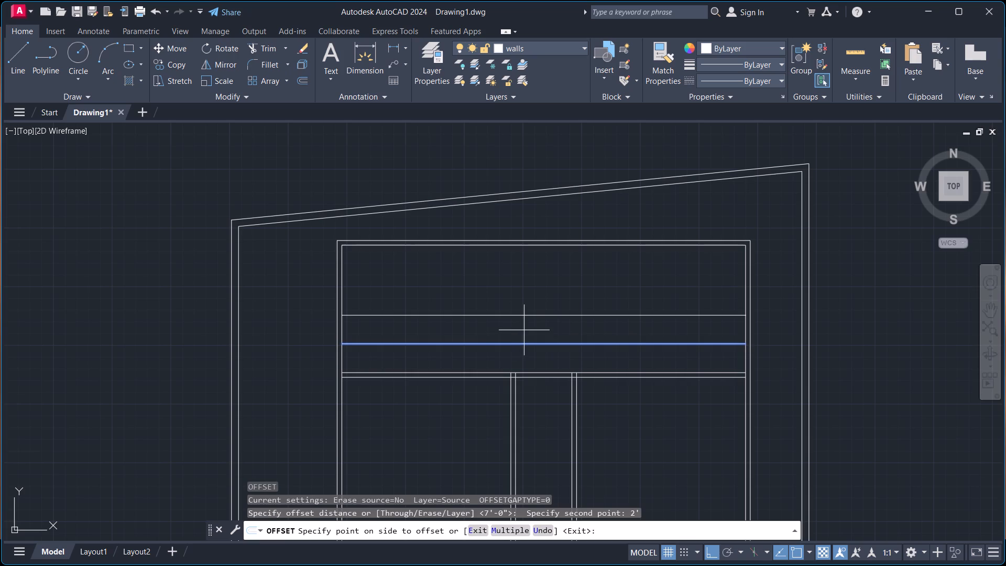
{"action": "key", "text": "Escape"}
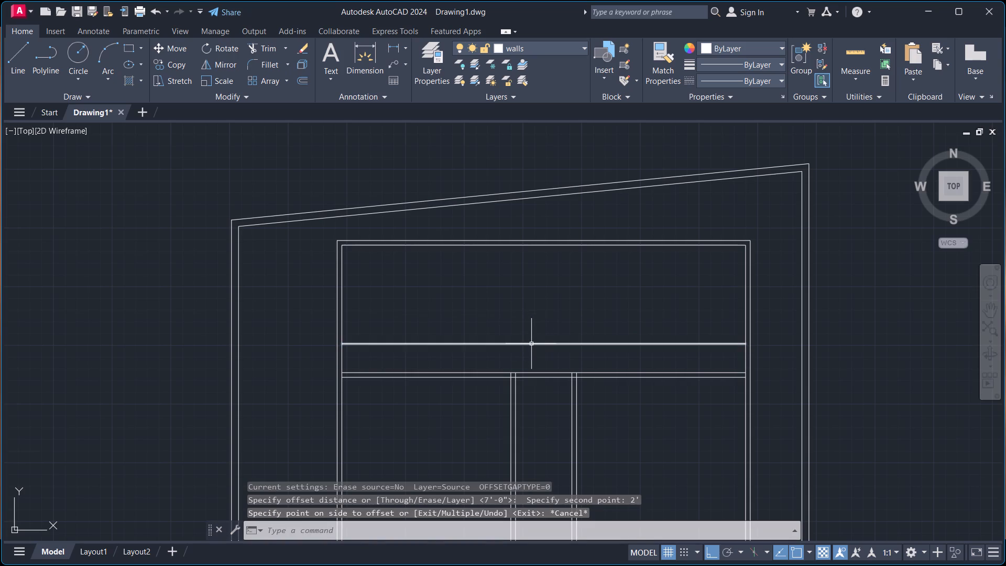
Erase the line running across the north room between its north wall and the partition.
{"action": "left_click", "coordinate": [532, 344]}
{"action": "key", "text": "e"}
{"action": "key", "text": "Return"}
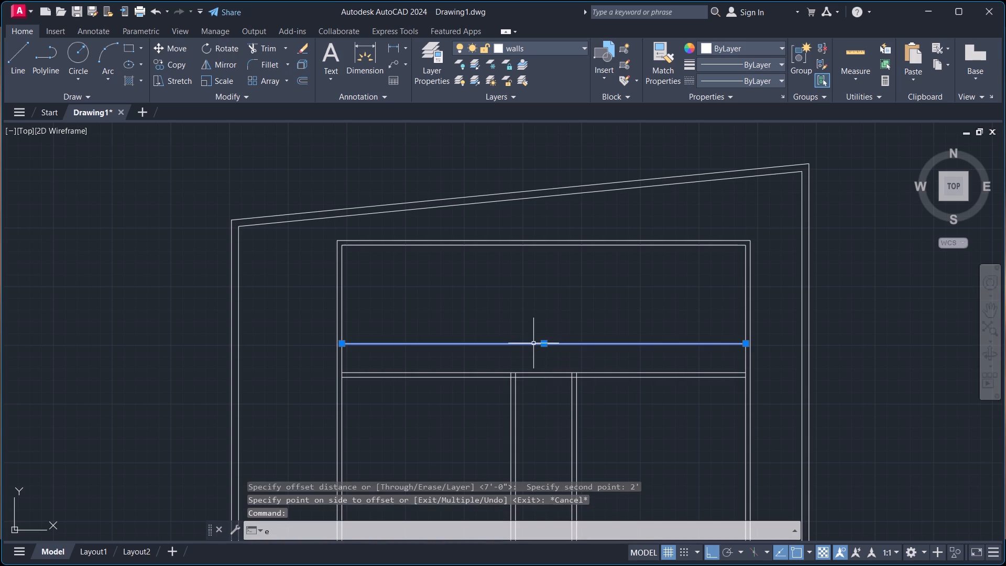
Offset the north wall's inner line 5' southward across the north room.
{"action": "key", "text": "o"}
{"action": "key", "text": "Return"}
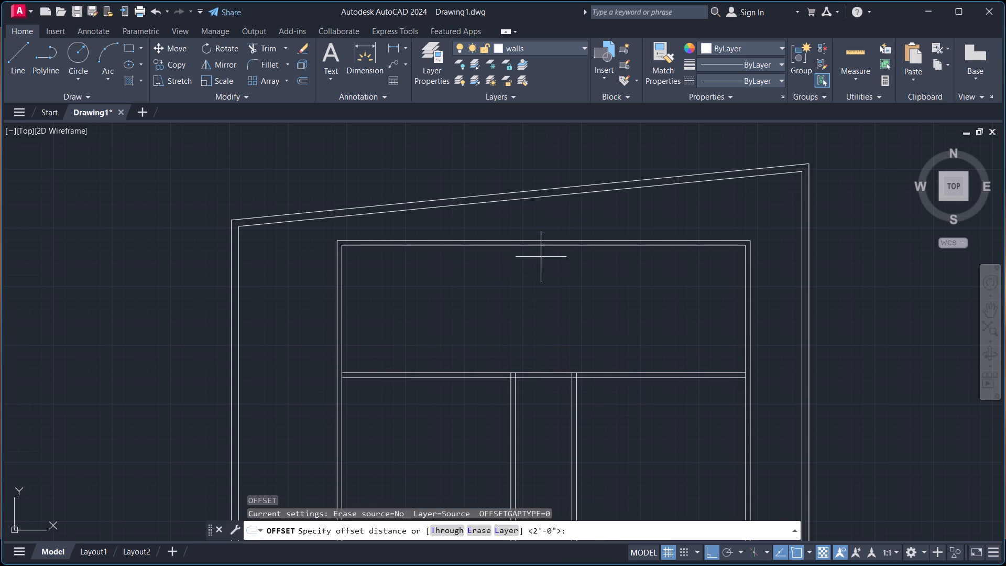
{"action": "left_click", "coordinate": [542, 246]}
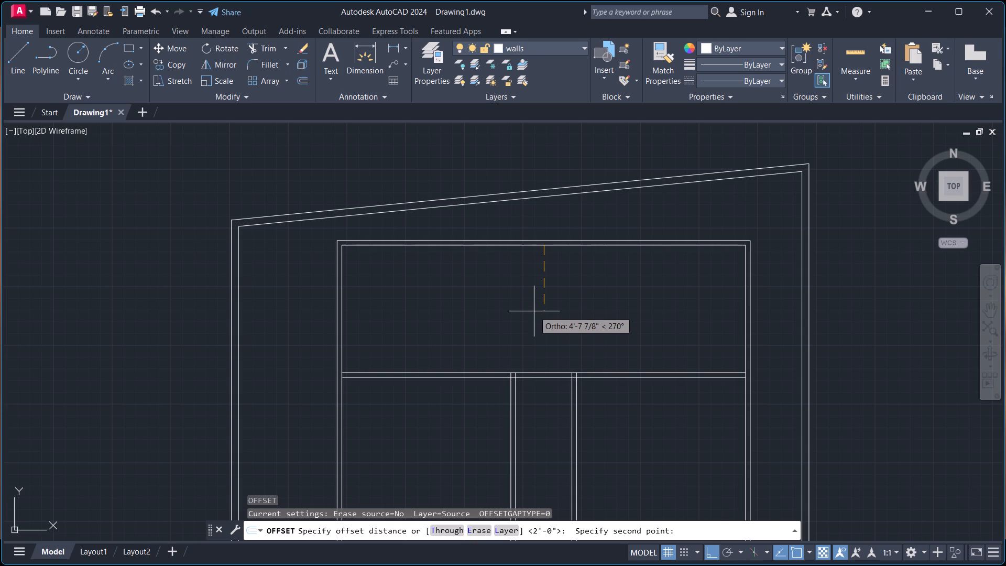
{"action": "type", "text": "5'"}
{"action": "key", "text": "Return"}
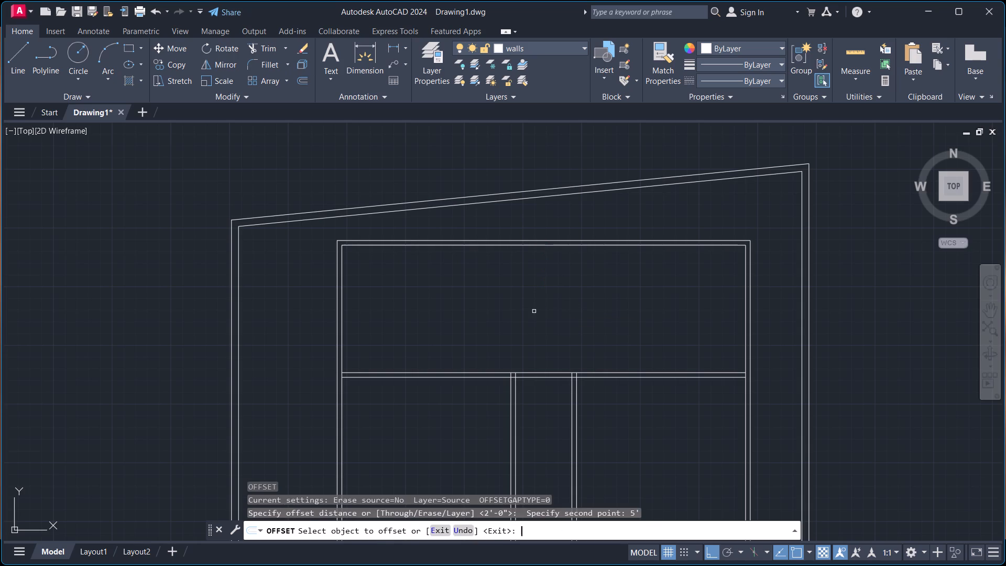
{"action": "left_click", "coordinate": [488, 245]}
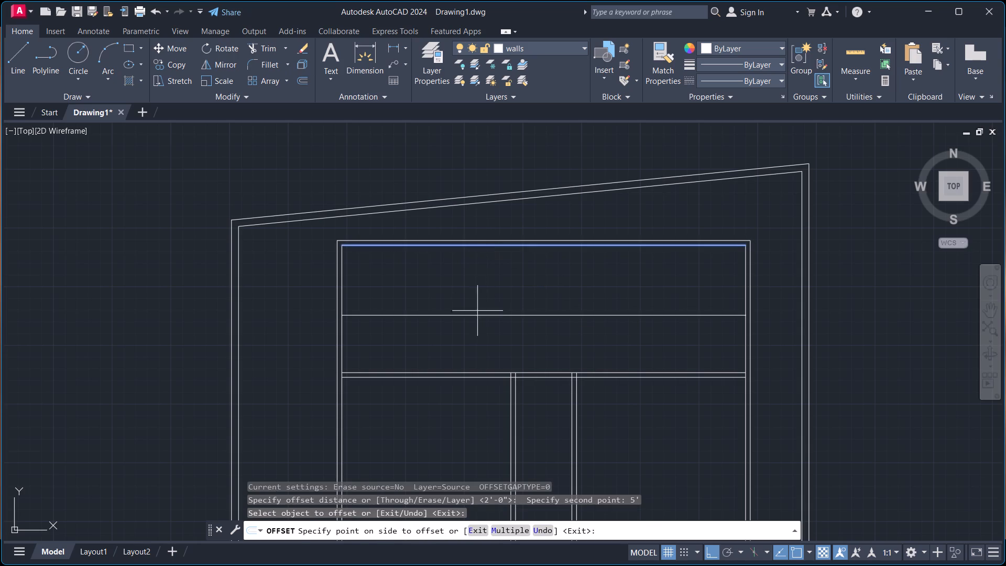
{"action": "left_click", "coordinate": [477, 319]}
{"action": "key", "text": "Escape"}
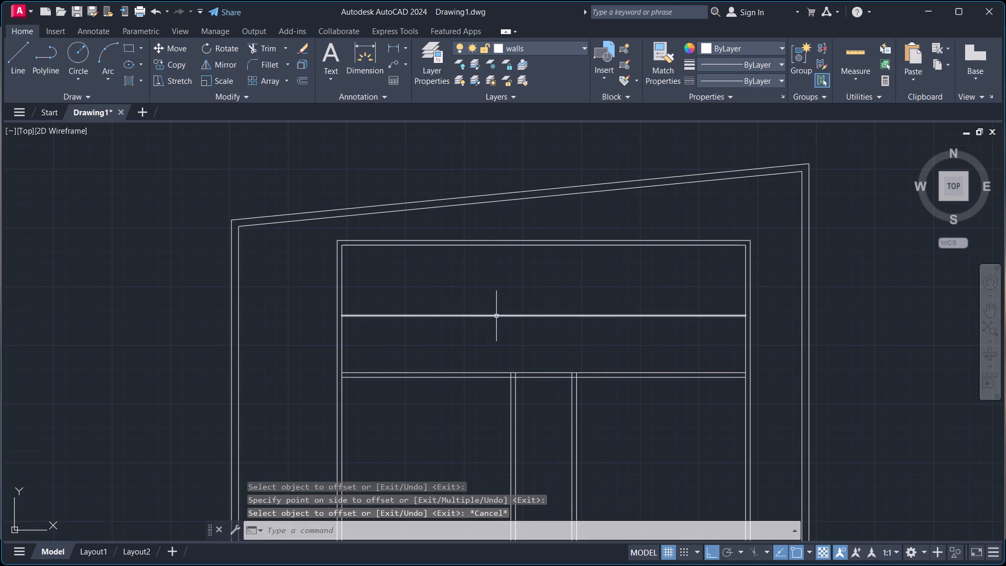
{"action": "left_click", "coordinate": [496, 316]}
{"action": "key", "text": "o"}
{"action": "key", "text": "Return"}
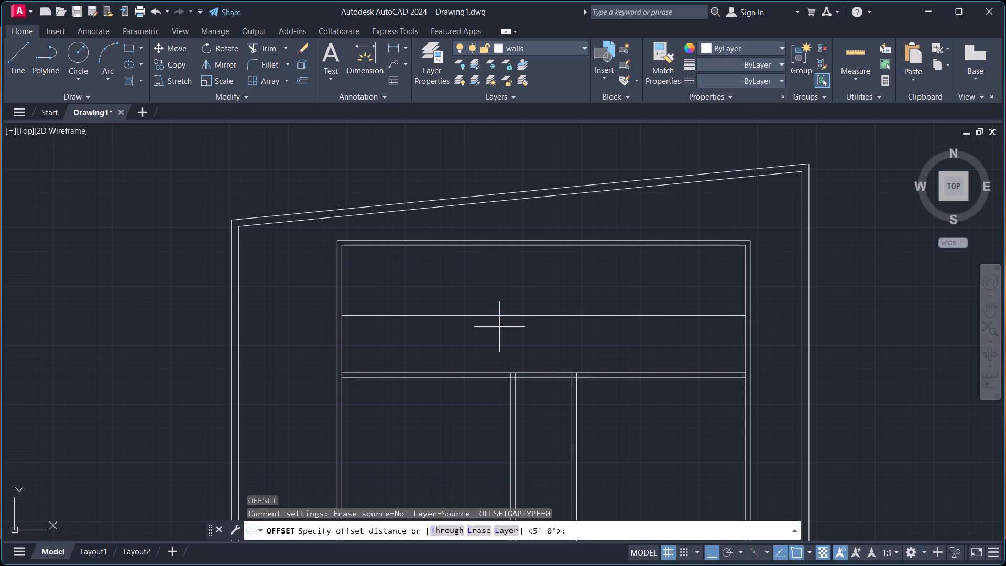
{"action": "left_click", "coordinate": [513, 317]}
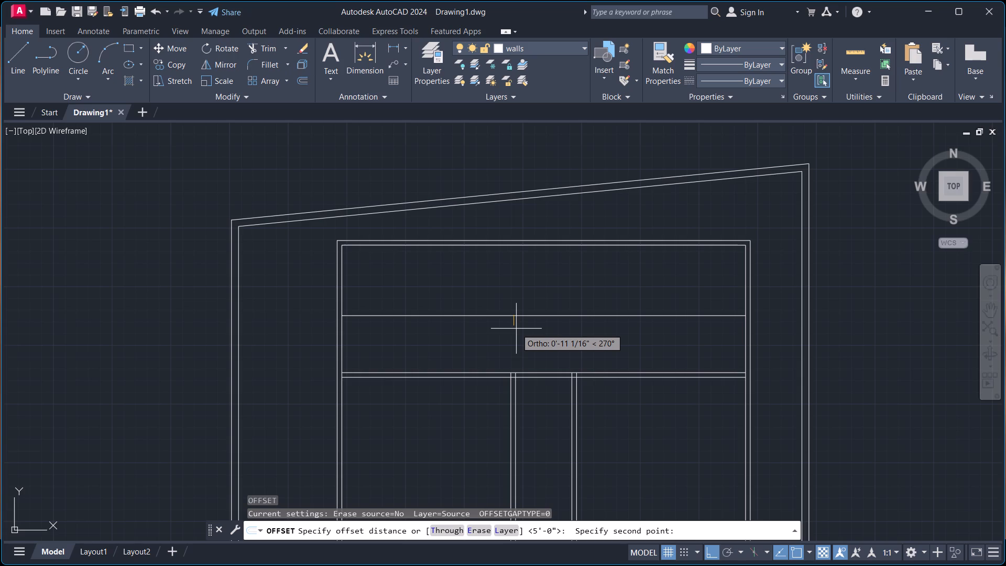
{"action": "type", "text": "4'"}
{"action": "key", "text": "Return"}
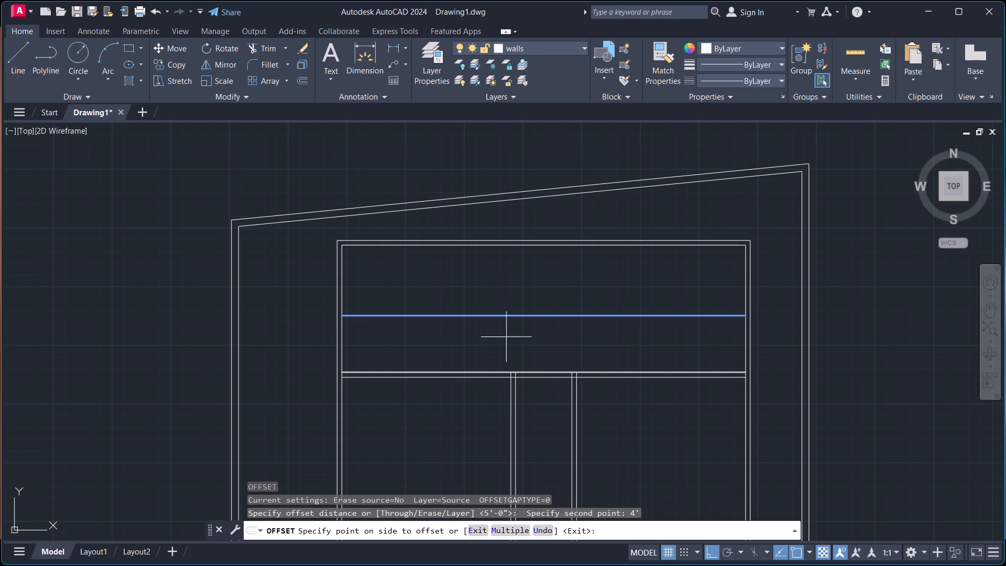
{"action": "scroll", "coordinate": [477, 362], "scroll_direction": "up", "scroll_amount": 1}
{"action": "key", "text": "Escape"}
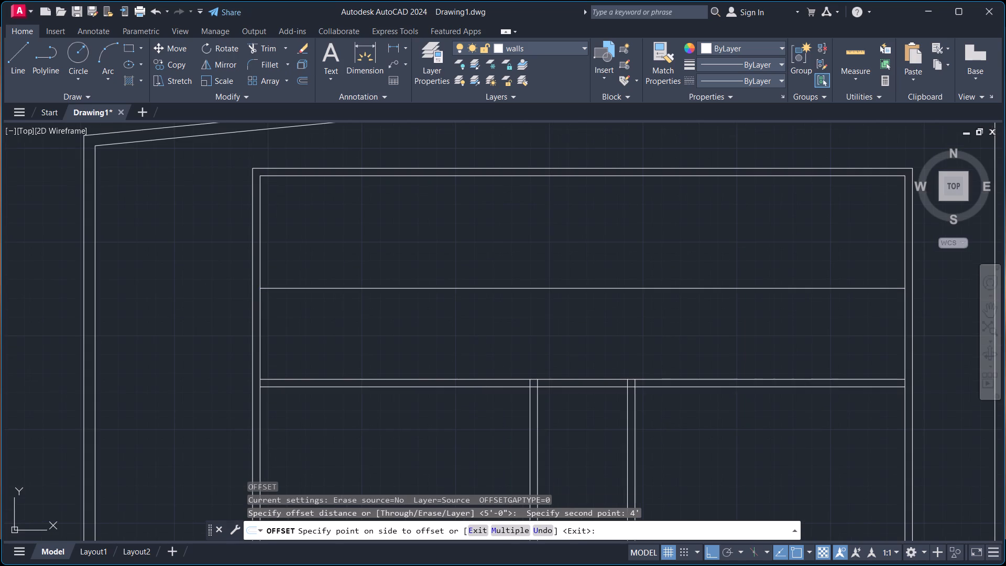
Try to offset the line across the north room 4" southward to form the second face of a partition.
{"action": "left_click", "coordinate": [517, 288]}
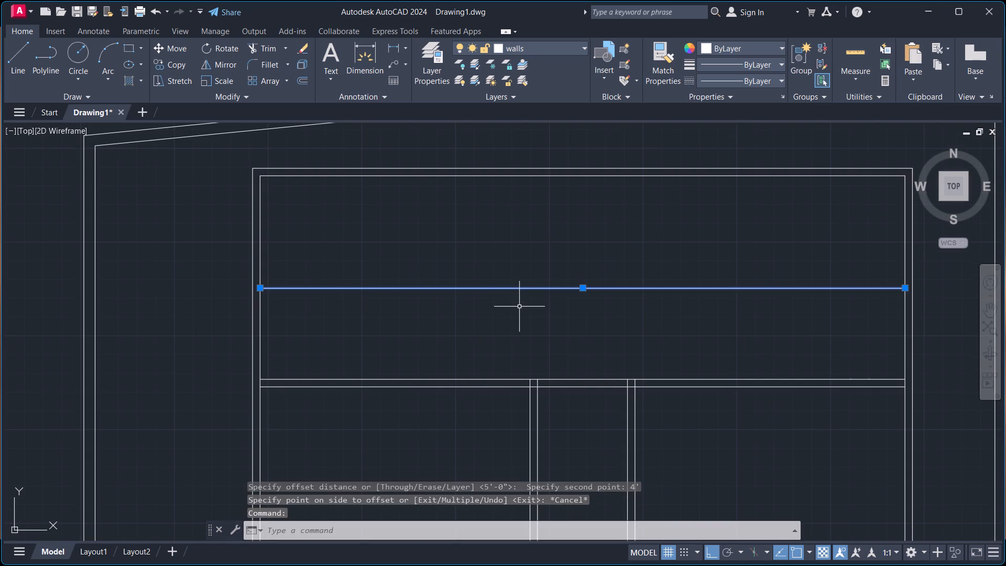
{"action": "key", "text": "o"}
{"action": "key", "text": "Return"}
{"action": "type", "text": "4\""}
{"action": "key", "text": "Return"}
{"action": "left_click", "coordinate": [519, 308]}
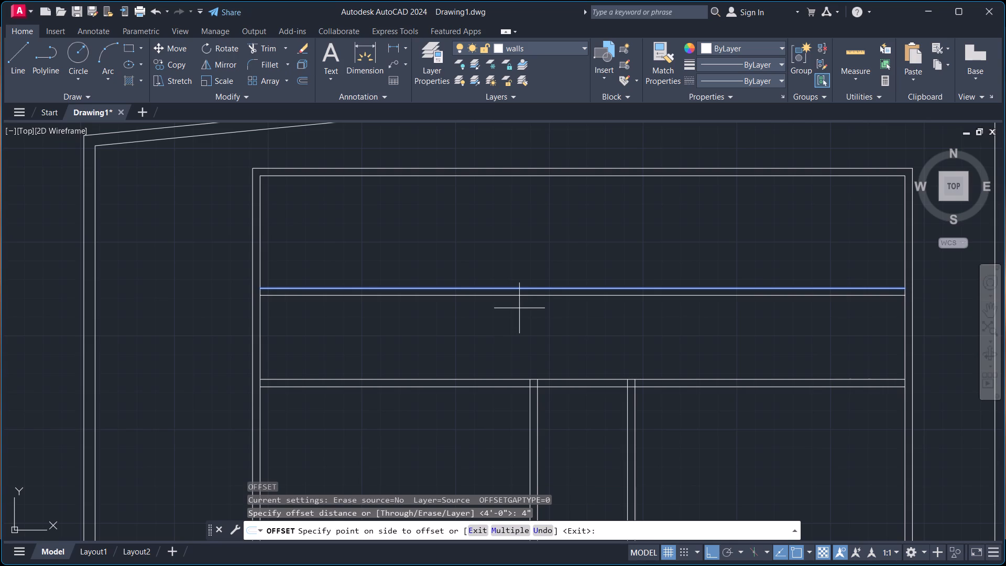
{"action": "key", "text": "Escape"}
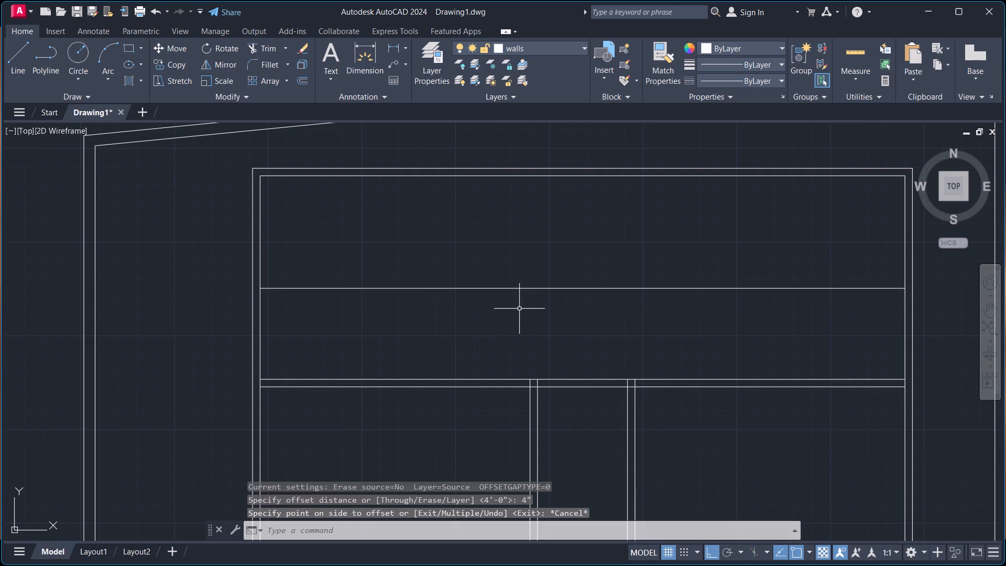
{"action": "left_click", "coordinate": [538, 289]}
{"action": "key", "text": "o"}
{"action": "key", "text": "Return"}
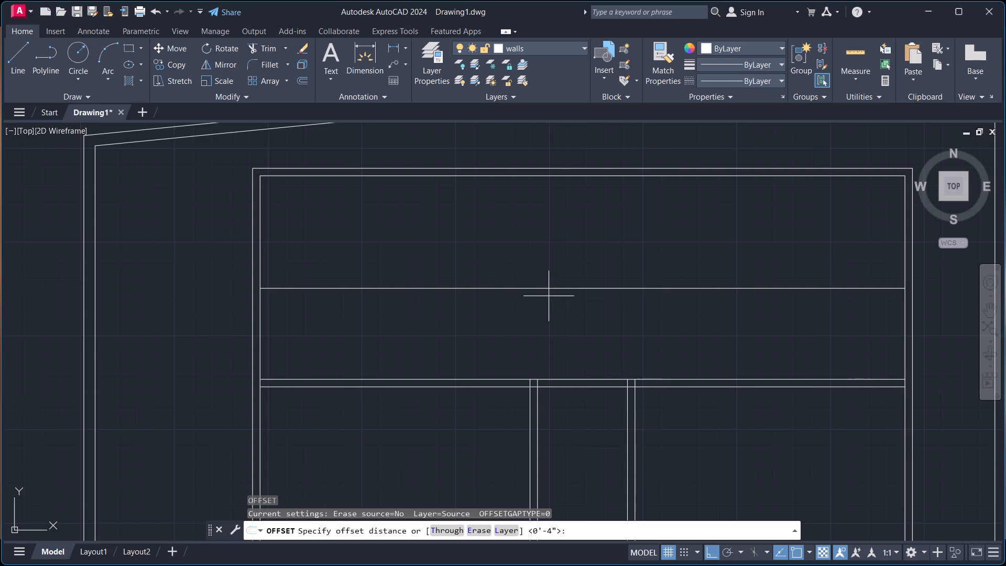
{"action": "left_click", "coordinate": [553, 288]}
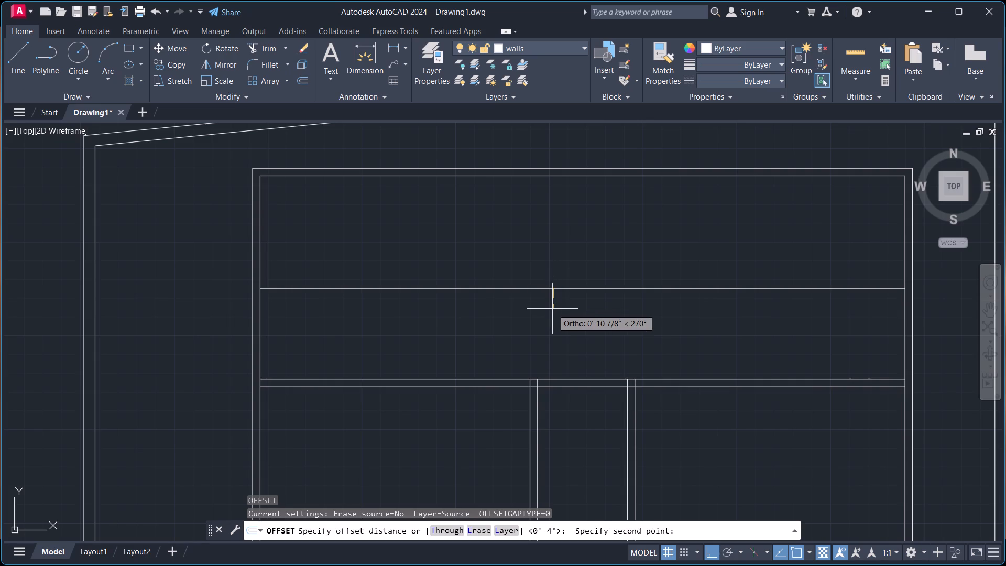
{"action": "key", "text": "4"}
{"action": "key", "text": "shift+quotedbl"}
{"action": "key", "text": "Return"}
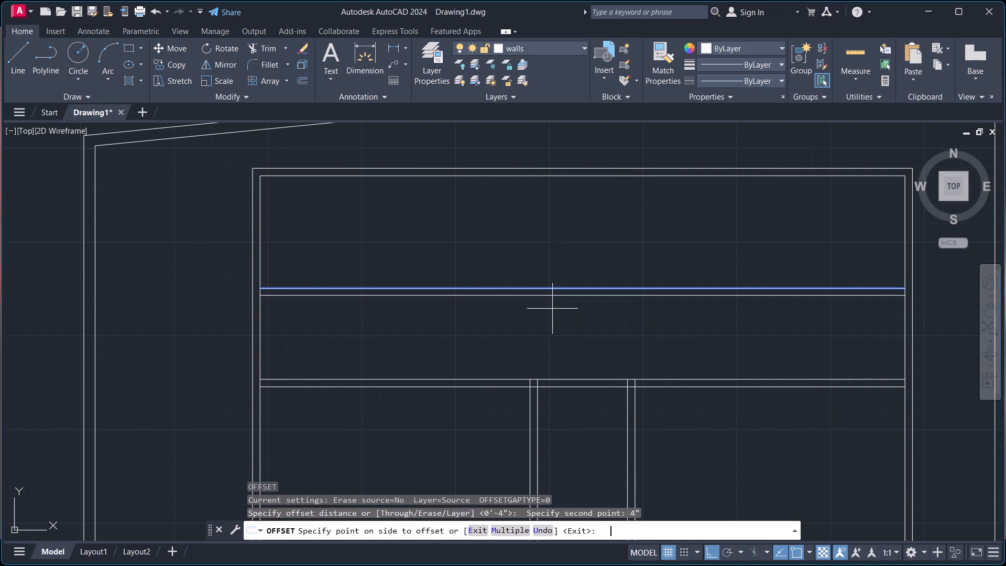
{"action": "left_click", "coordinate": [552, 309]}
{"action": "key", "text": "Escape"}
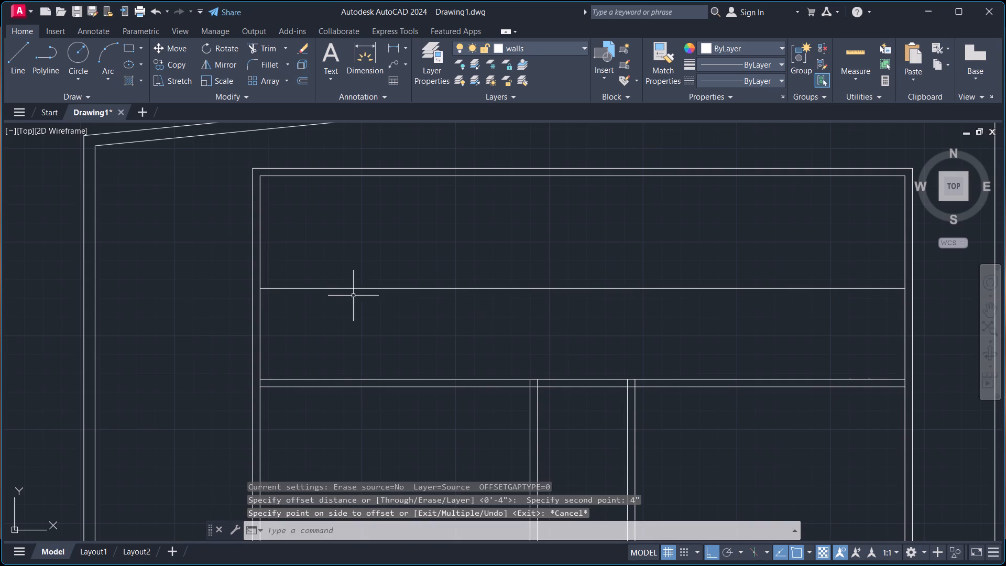
Offset the line across the north room 4" southward to form a double-line partition wall.
{"action": "left_click", "coordinate": [437, 289]}
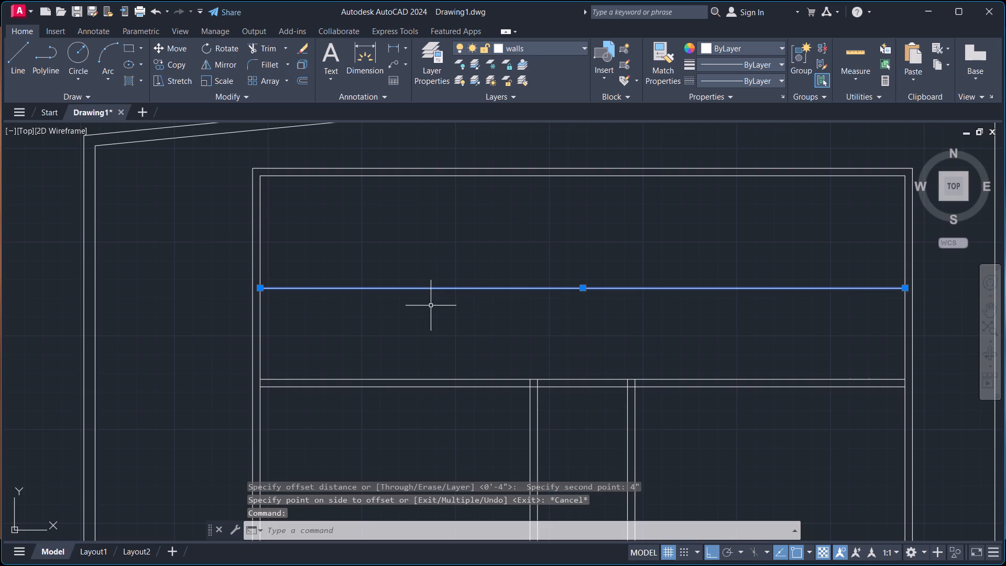
{"action": "key", "text": "o"}
{"action": "key", "text": "Return"}
{"action": "left_click", "coordinate": [451, 291]}
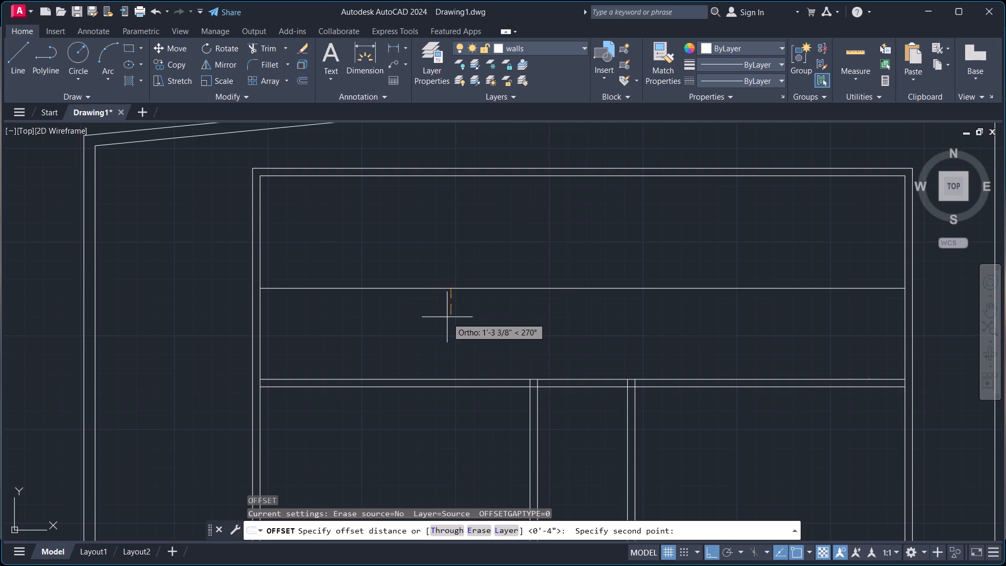
{"action": "type", "text": "4\""}
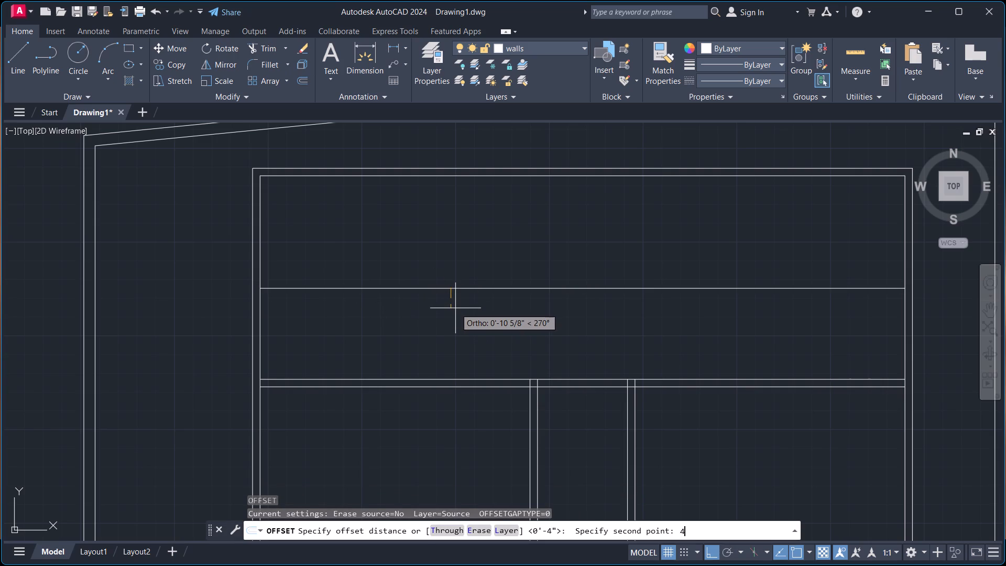
{"action": "key", "text": "Return"}
{"action": "left_click", "coordinate": [455, 308]}
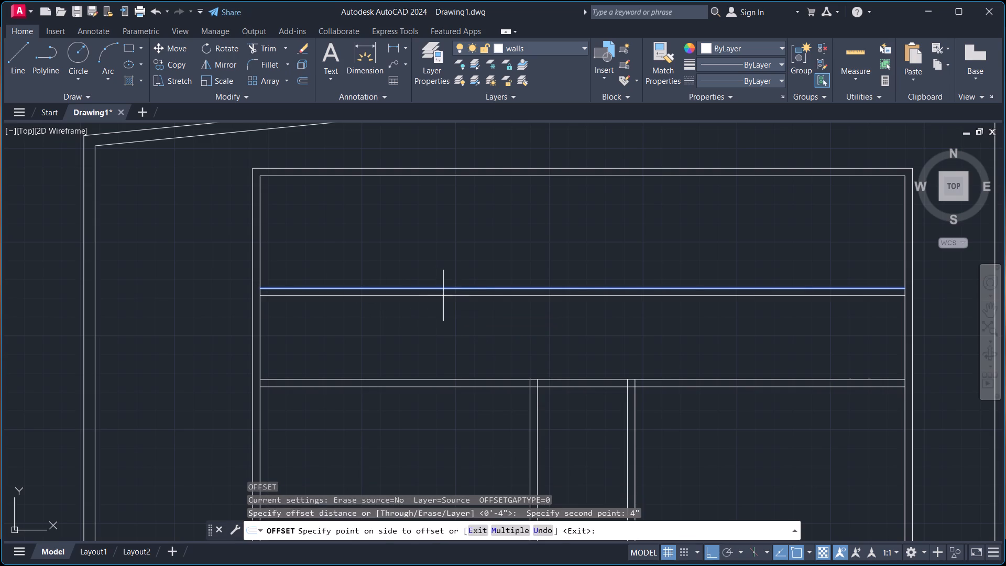
{"action": "left_click", "coordinate": [374, 332]}
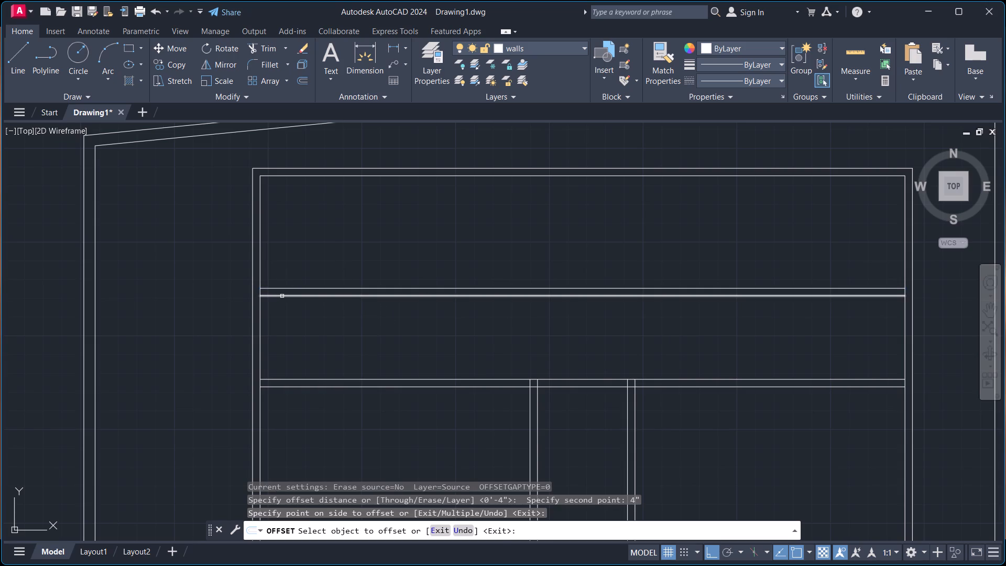
Measure the clear depth between the two east-west partitions along the west wall with a linear dimension, without placing it.
{"action": "left_click", "coordinate": [401, 46]}
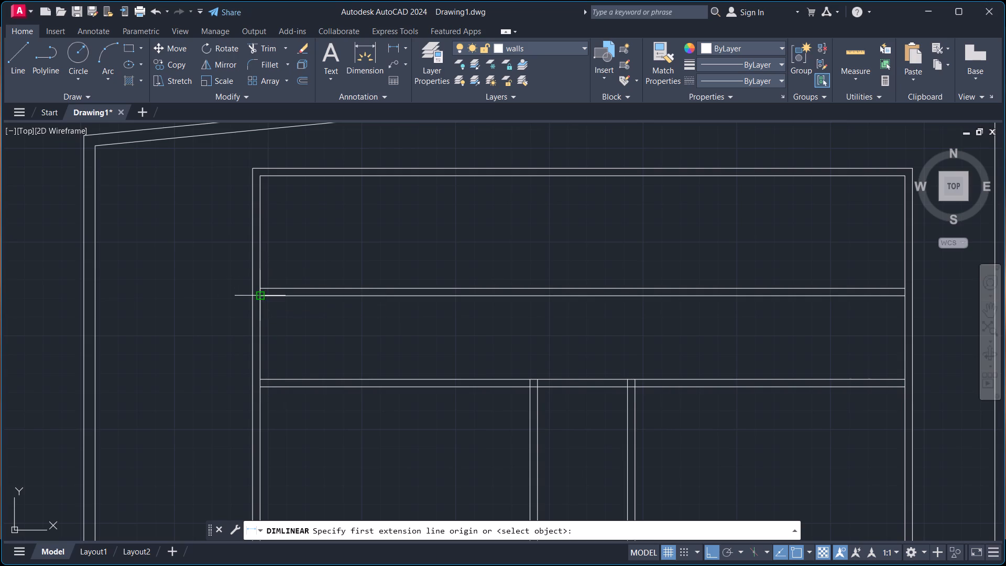
{"action": "left_click", "coordinate": [260, 296]}
{"action": "left_click", "coordinate": [260, 378]}
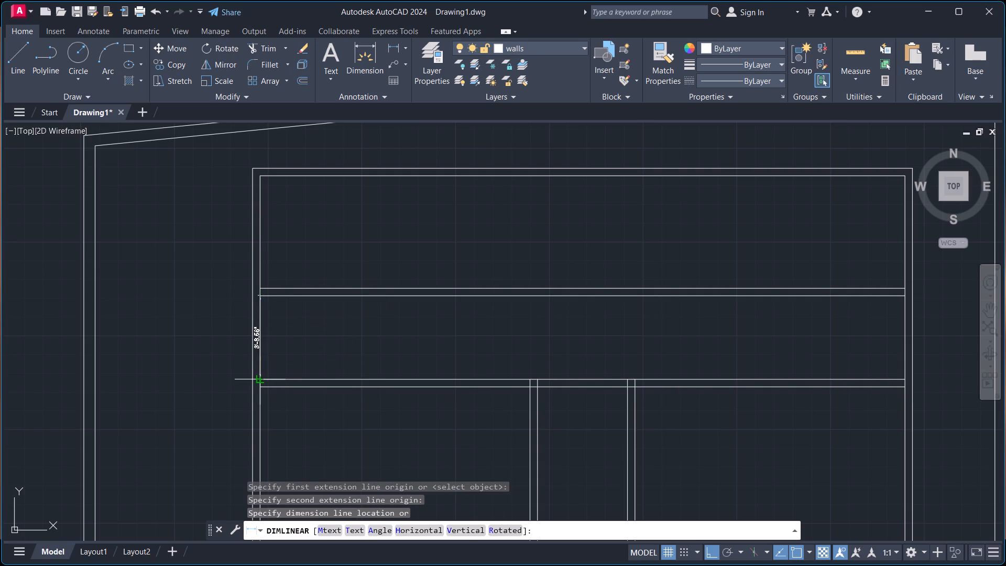
{"action": "scroll", "coordinate": [280, 355], "scroll_direction": "up", "scroll_amount": 2}
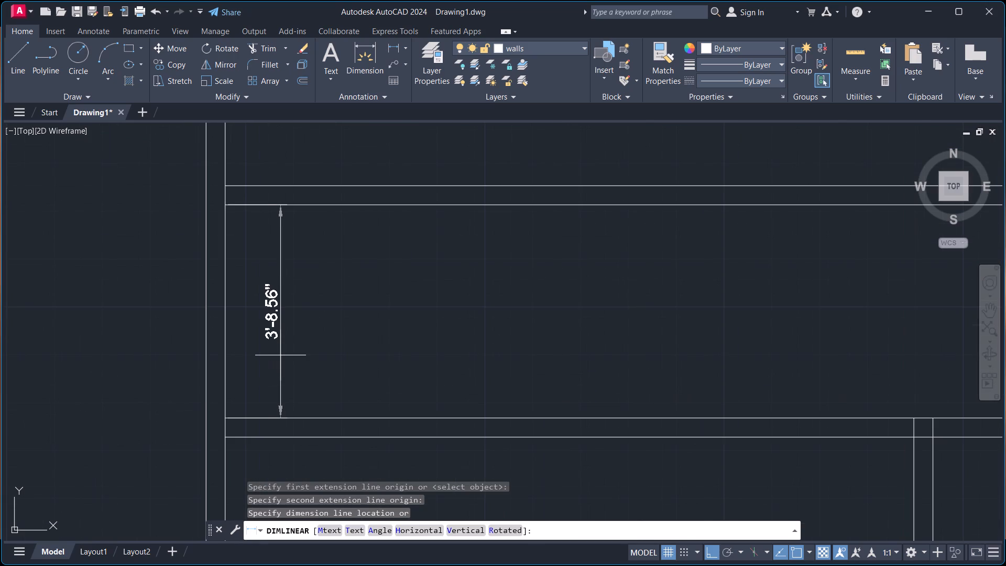
{"action": "key", "text": "Escape"}
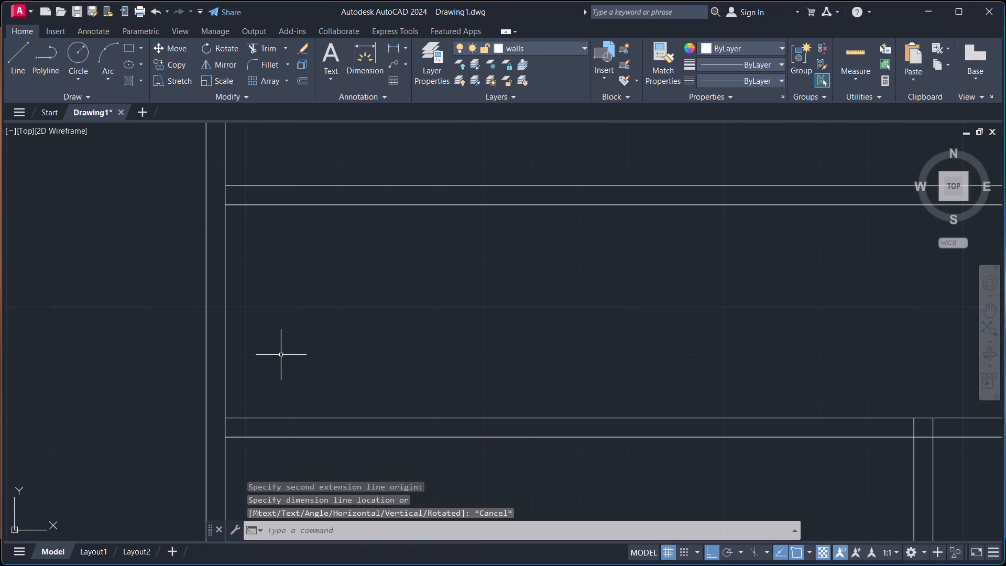
Erase both lines of the double-line partition that crosses the north room.
{"action": "scroll", "coordinate": [290, 319], "scroll_direction": "down", "scroll_amount": 2}
{"action": "left_click_drag", "start_coordinate": [319, 230], "coordinate": [321, 230]}
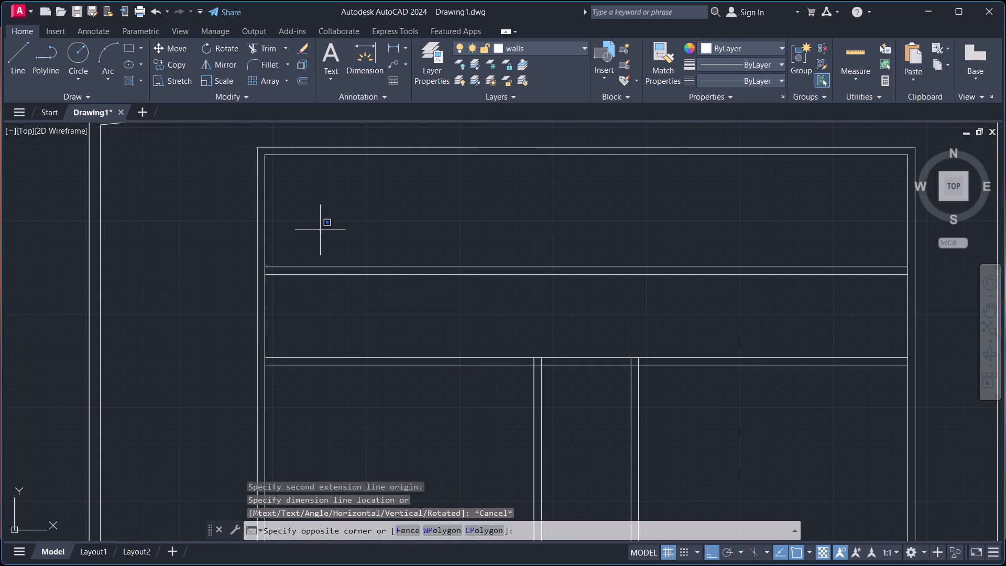
{"action": "left_click_drag", "start_coordinate": [321, 230], "coordinate": [326, 239]}
{"action": "left_click", "coordinate": [395, 312]}
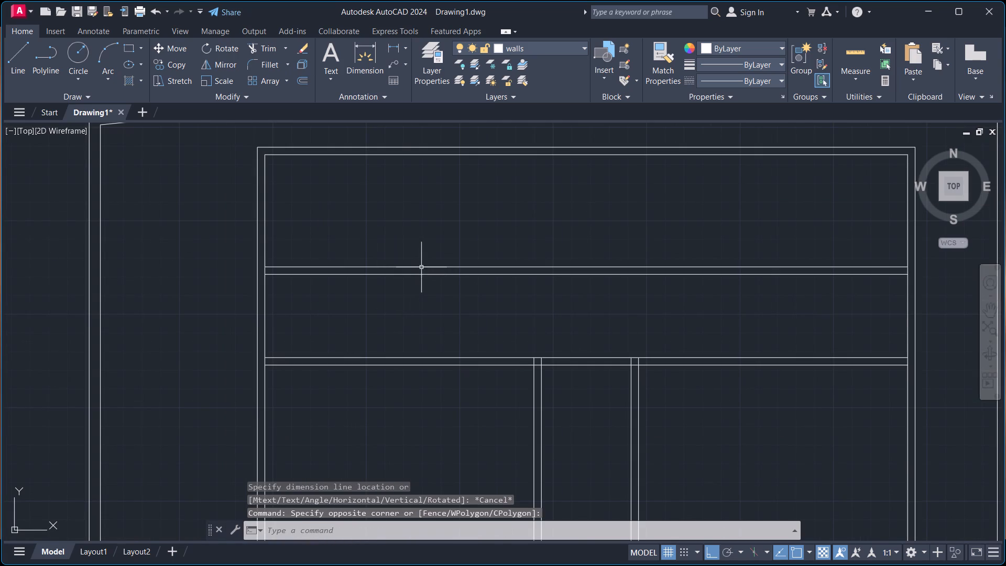
{"action": "left_click", "coordinate": [422, 266]}
{"action": "left_click", "coordinate": [423, 274]}
{"action": "key", "text": "e"}
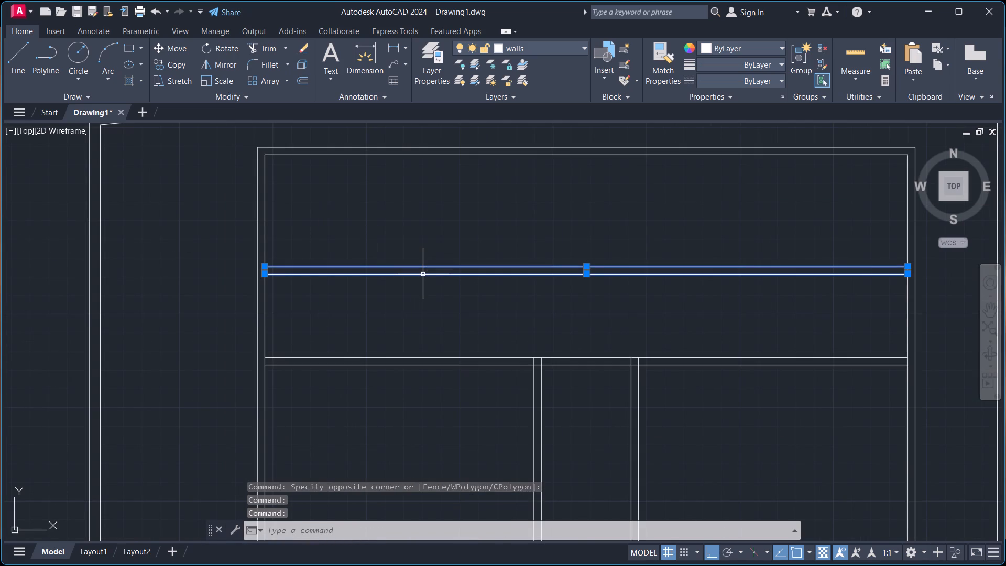
{"action": "key", "text": "Return"}
Offset the north wall's inner line 7' southward across the north room.
{"action": "key", "text": "o"}
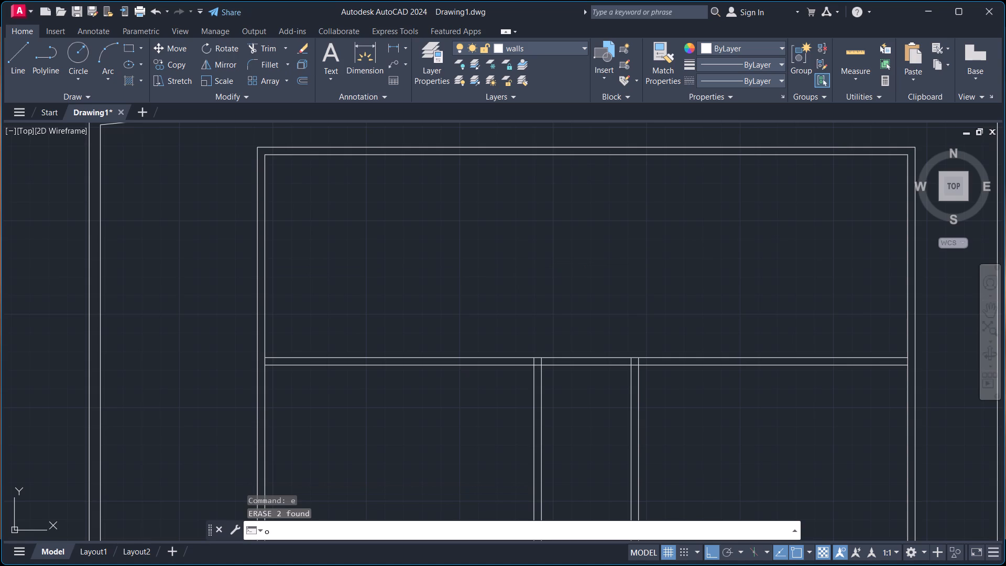
{"action": "key", "text": "Return"}
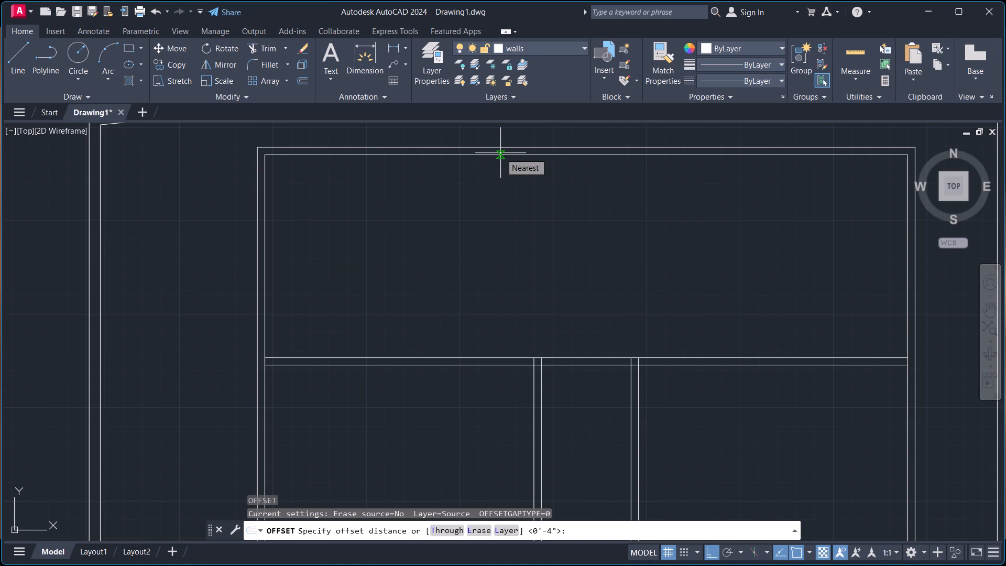
{"action": "left_click", "coordinate": [500, 153]}
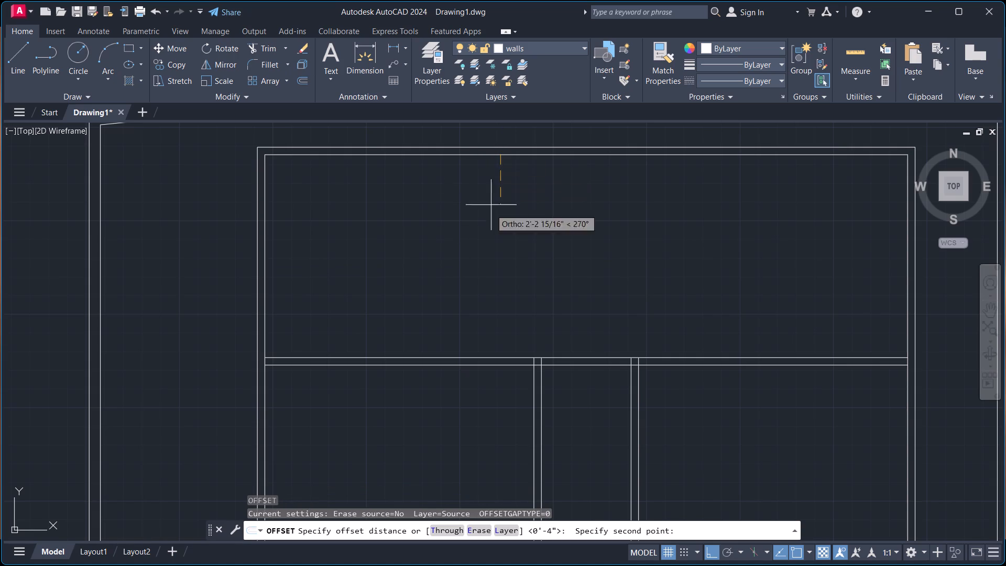
{"action": "type", "text": "7'"}
{"action": "key", "text": "Return"}
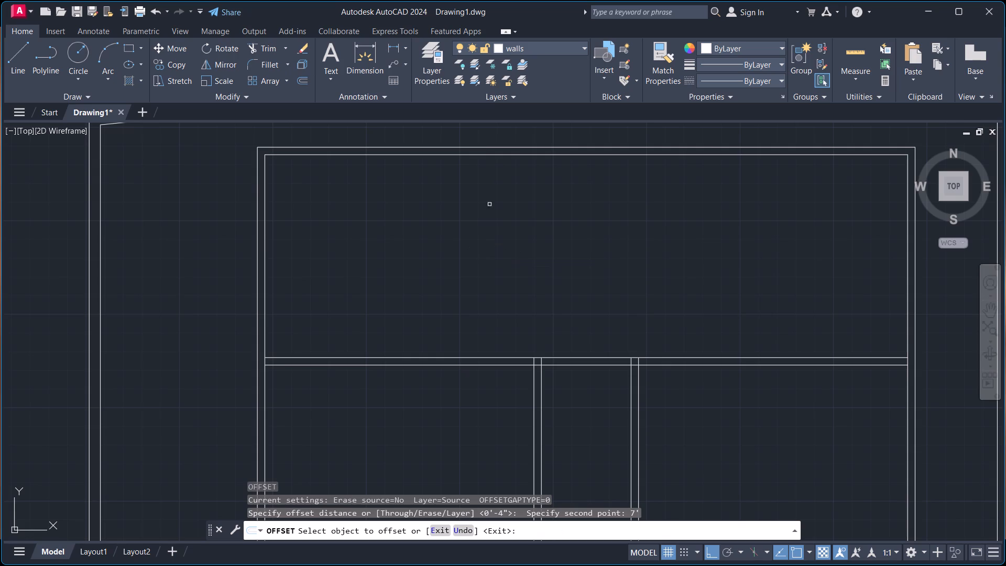
{"action": "left_click", "coordinate": [482, 156]}
{"action": "left_click", "coordinate": [464, 272]}
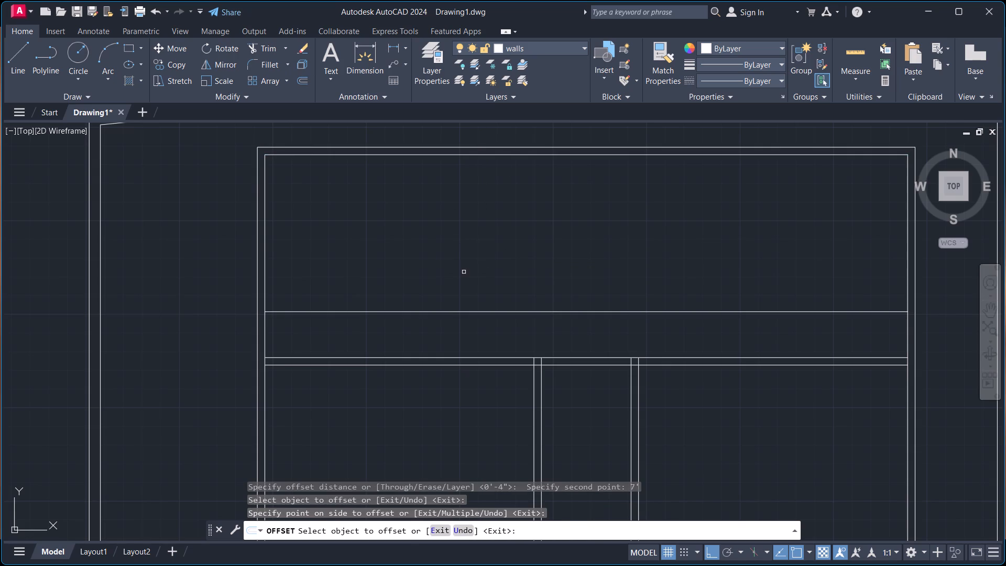
{"action": "key", "text": "Escape"}
Offset the new line across the north room 4" southward to form a double-line partition wall.
{"action": "key", "text": "space"}
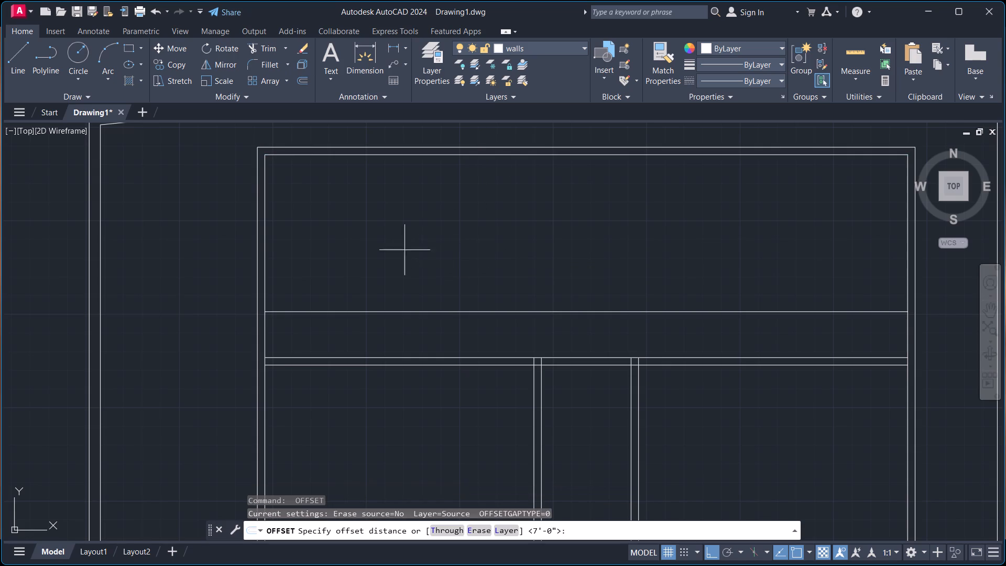
{"action": "left_click", "coordinate": [422, 309]}
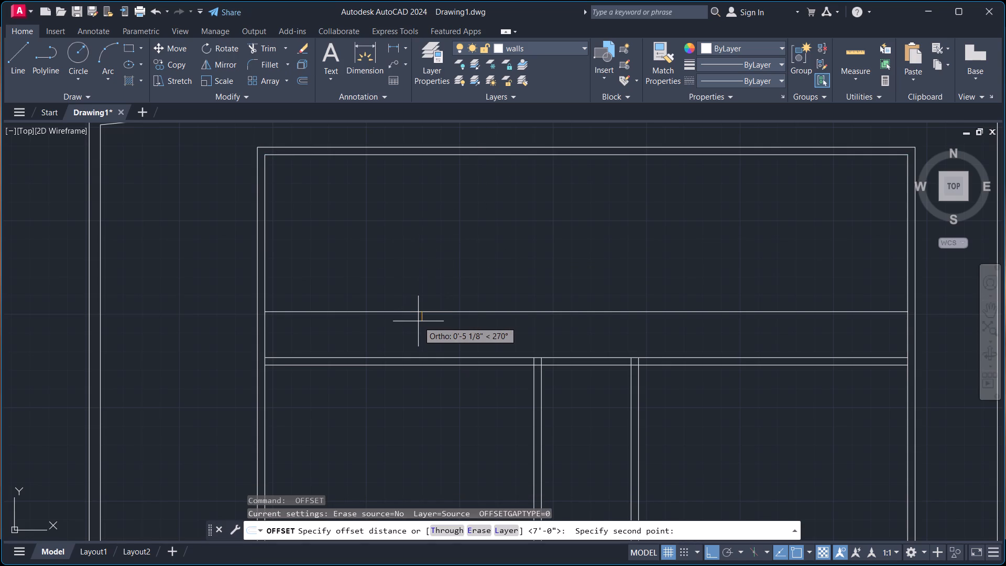
{"action": "key", "text": "4"}
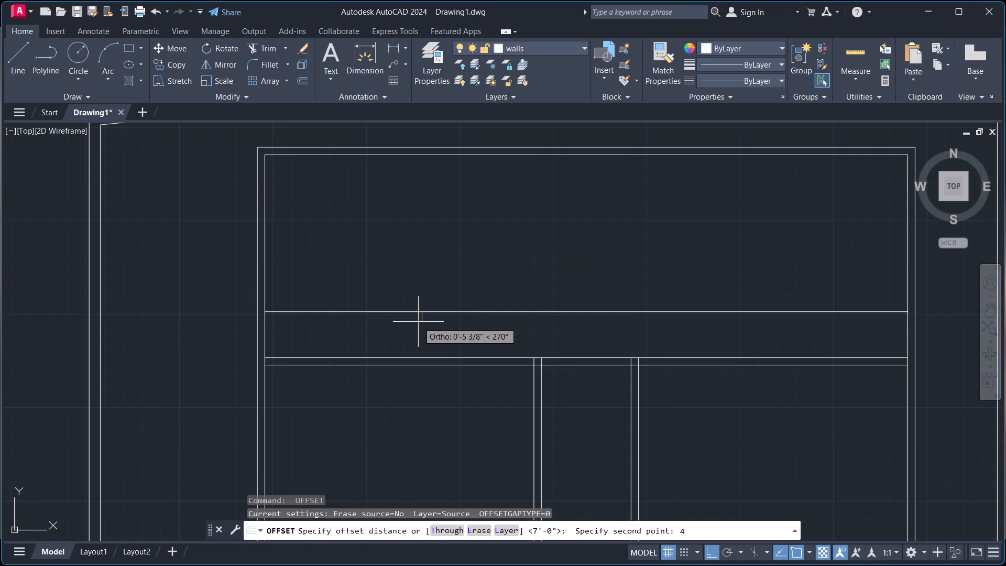
{"action": "key", "text": "shift+quotedbl"}
{"action": "key", "text": "Return"}
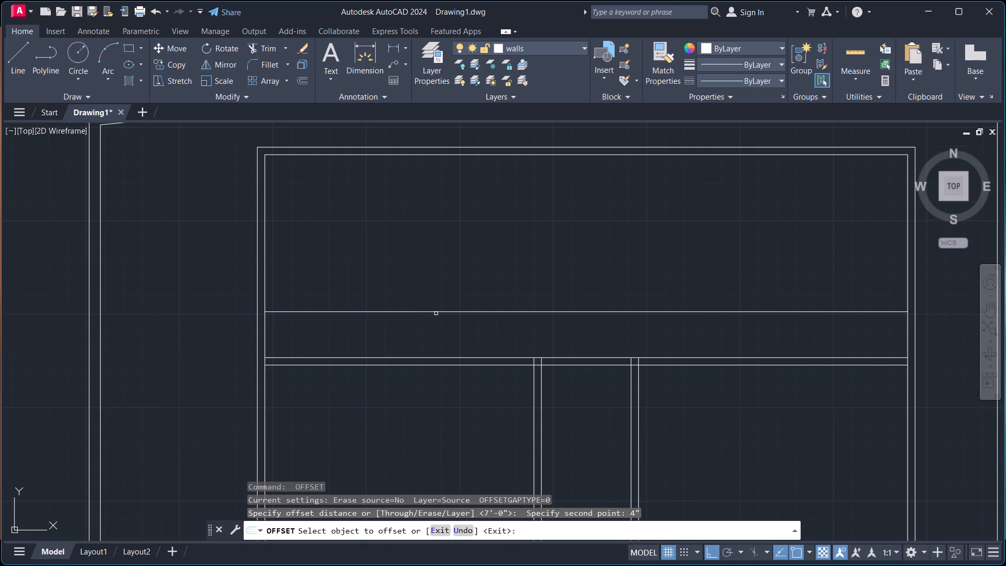
{"action": "left_click", "coordinate": [438, 312]}
{"action": "left_click", "coordinate": [436, 328]}
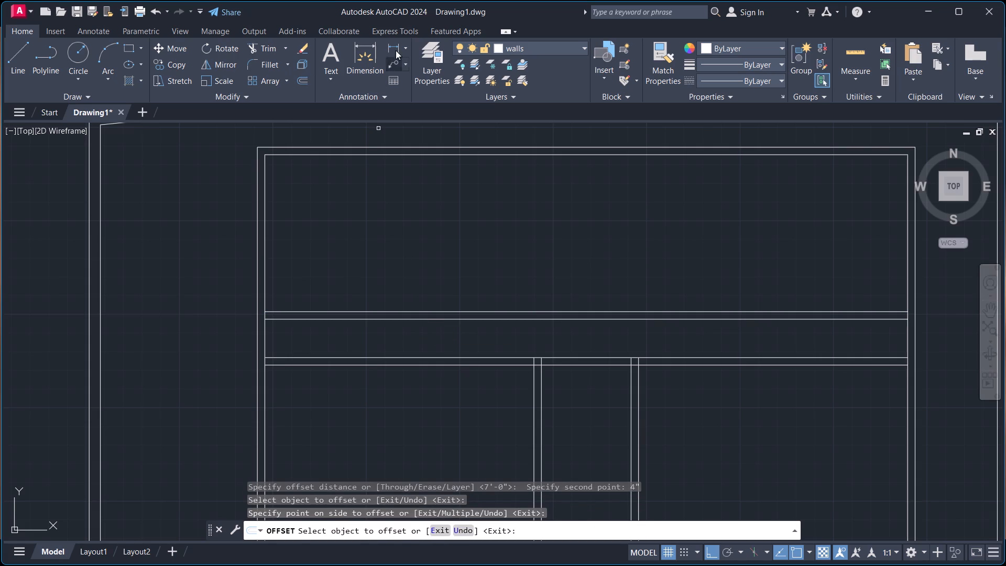
Measure the clear depth between the two east-west partitions along the west wall with a linear dimension, without placing it.
{"action": "left_click", "coordinate": [389, 45]}
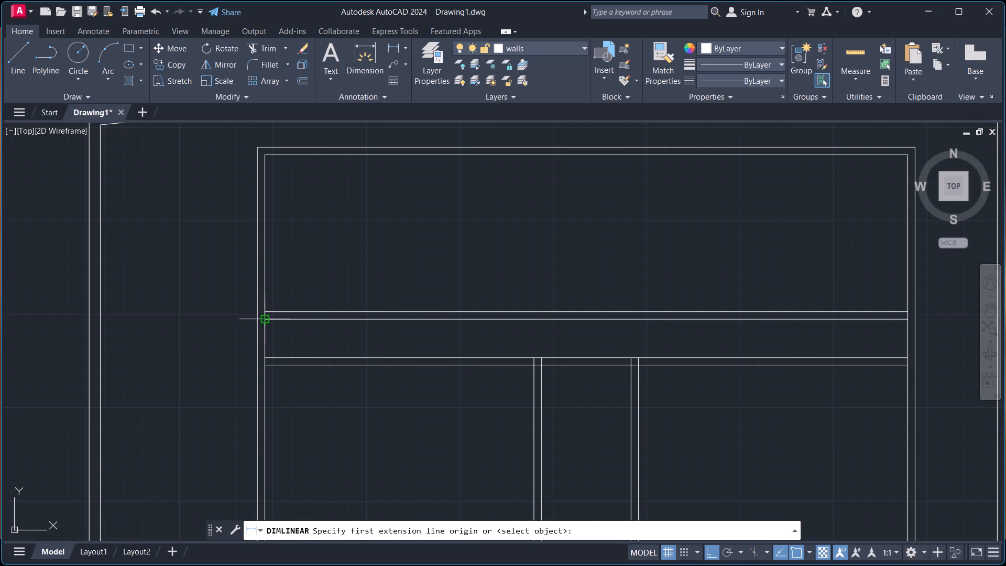
{"action": "left_click", "coordinate": [261, 322]}
{"action": "left_click", "coordinate": [267, 356]}
{"action": "scroll", "coordinate": [291, 341], "scroll_direction": "up", "scroll_amount": 2}
{"action": "key", "text": "Escape"}
{"action": "scroll", "coordinate": [291, 340], "scroll_direction": "down", "scroll_amount": 3}
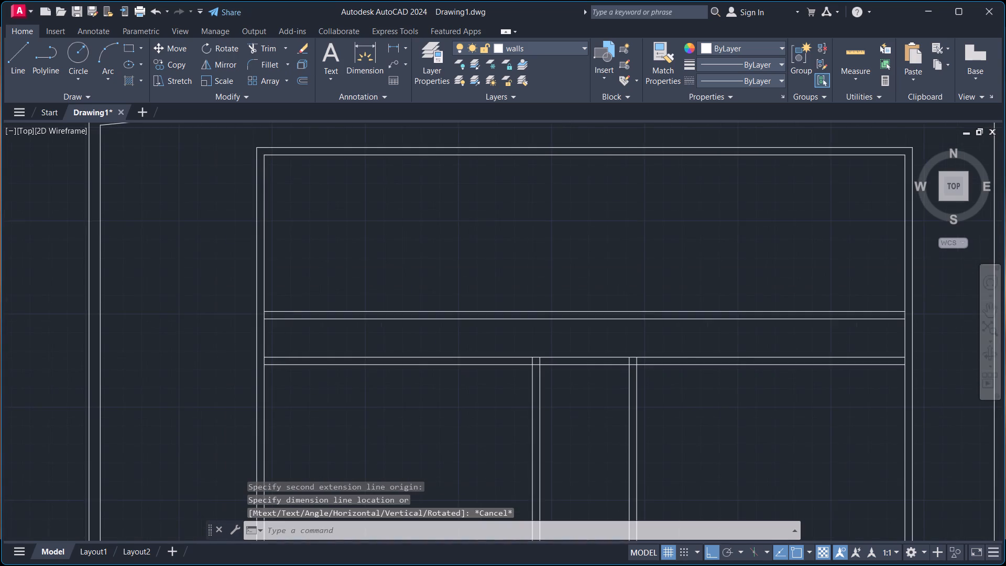
Offset the house's west wall inner line 5' eastward into the north room.
{"action": "scroll", "coordinate": [340, 253], "scroll_direction": "down", "scroll_amount": 1}
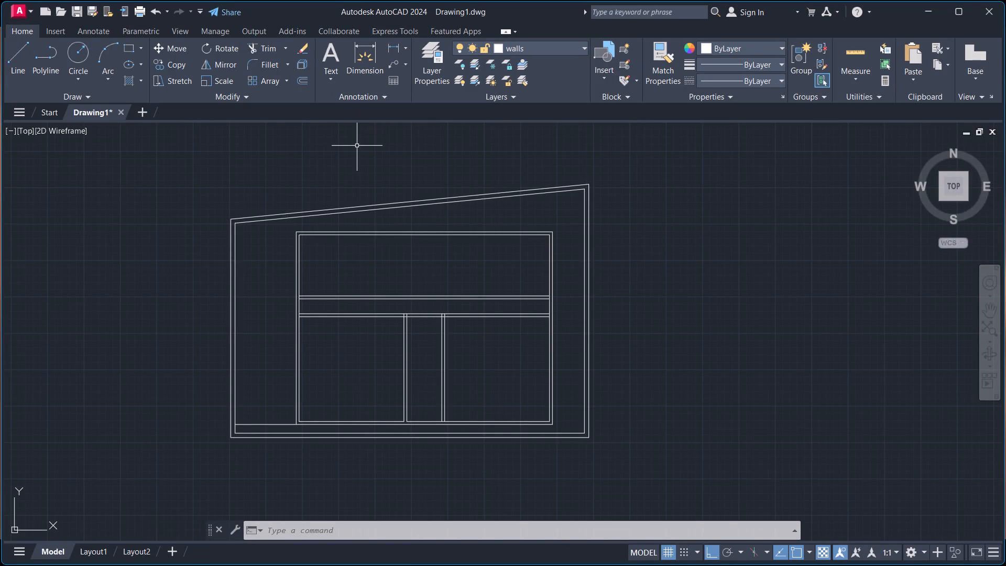
{"action": "scroll", "coordinate": [326, 204], "scroll_direction": "up", "scroll_amount": 2}
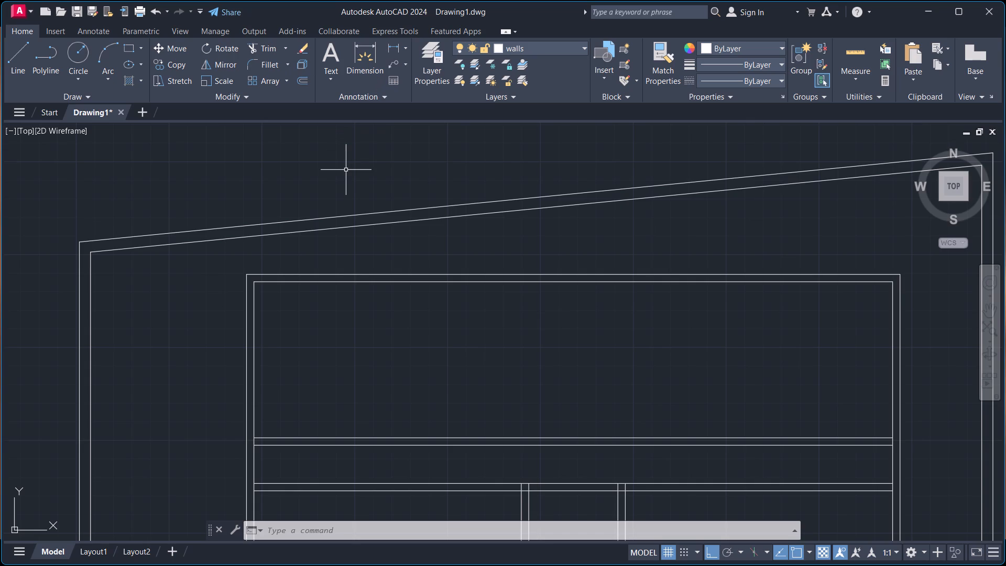
{"action": "key", "text": "o"}
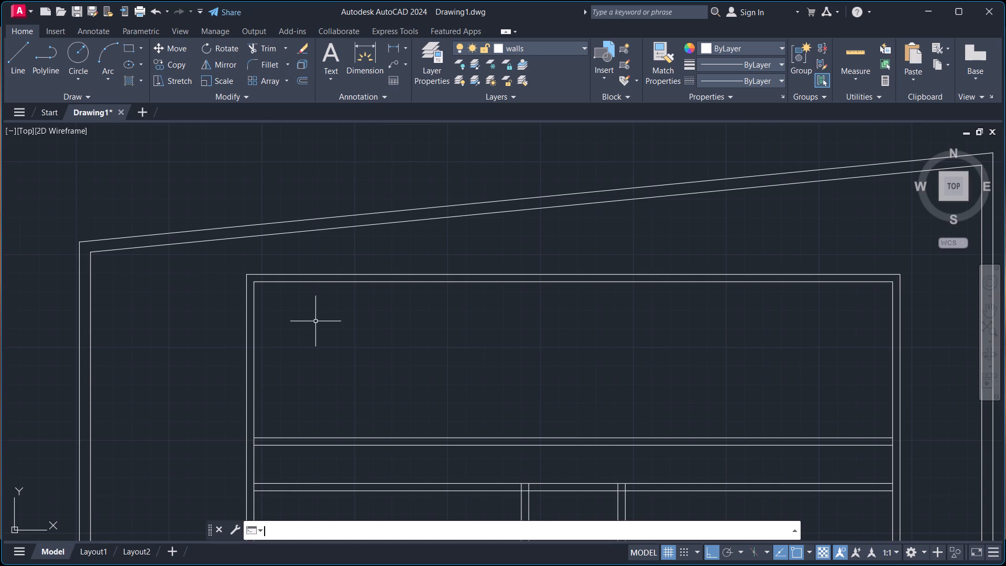
{"action": "key", "text": "Return"}
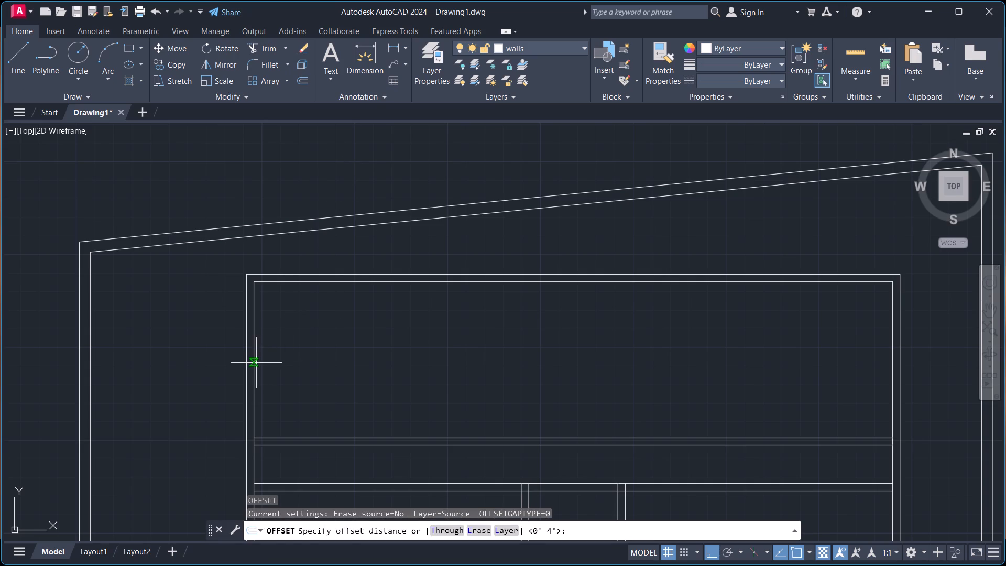
{"action": "left_click", "coordinate": [254, 363]}
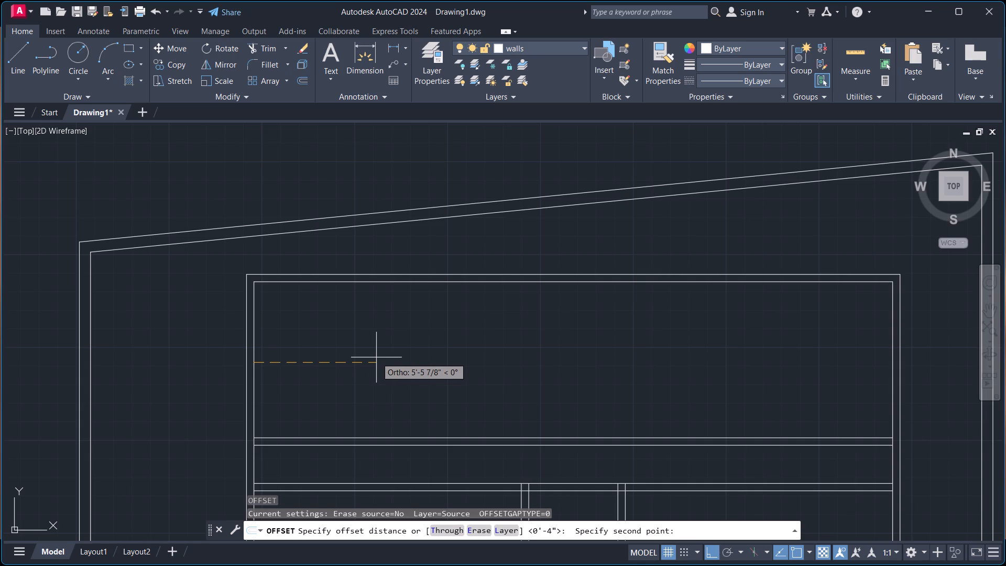
{"action": "key", "text": "5"}
{"action": "key", "text": "apostrophe"}
{"action": "key", "text": "Return"}
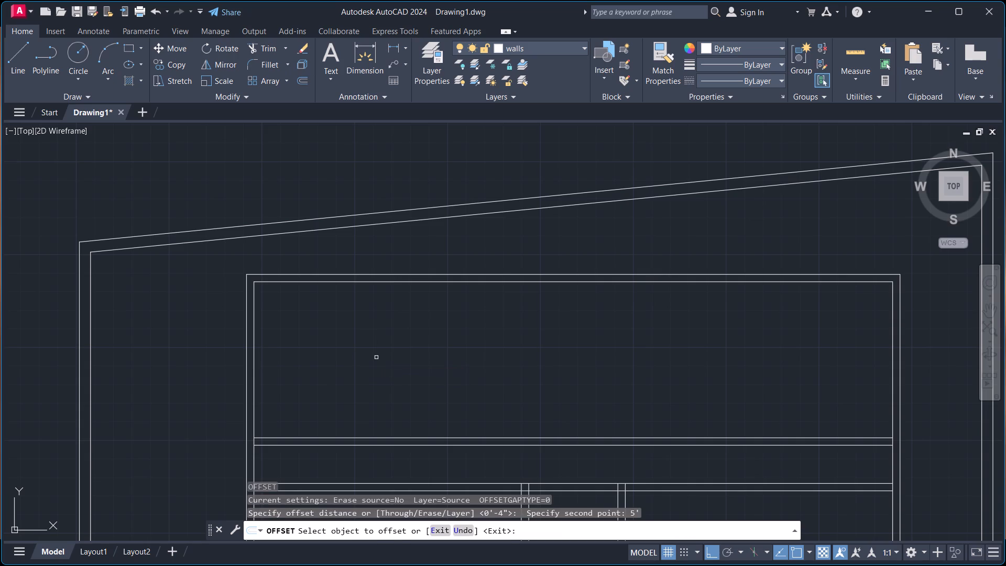
{"action": "left_click", "coordinate": [255, 372]}
{"action": "left_click", "coordinate": [389, 383]}
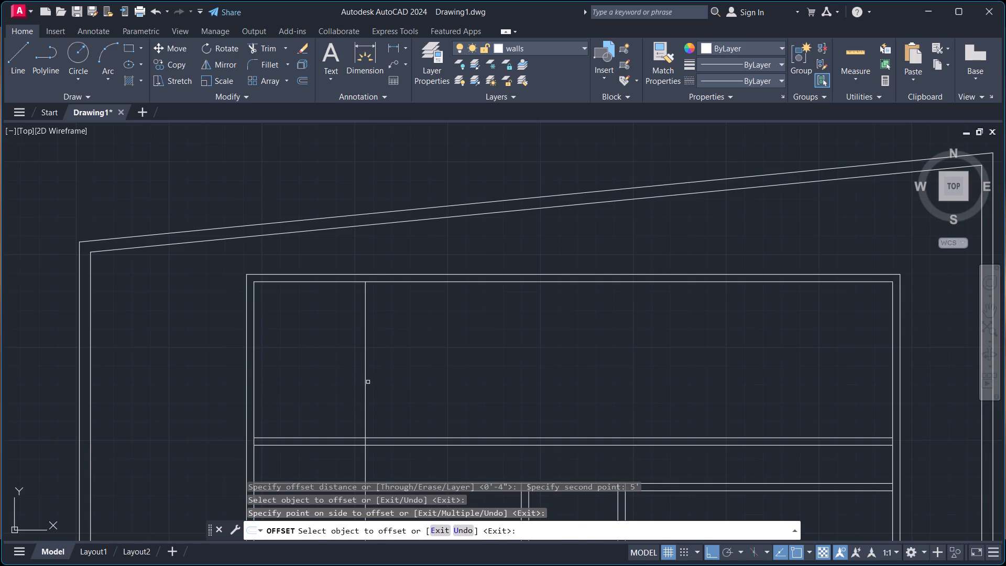
{"action": "key", "text": "Escape"}
{"action": "key", "text": "Escape"}
Offset the new north-south line 4" eastward to form the second face of the partition wall.
{"action": "left_click", "coordinate": [364, 382]}
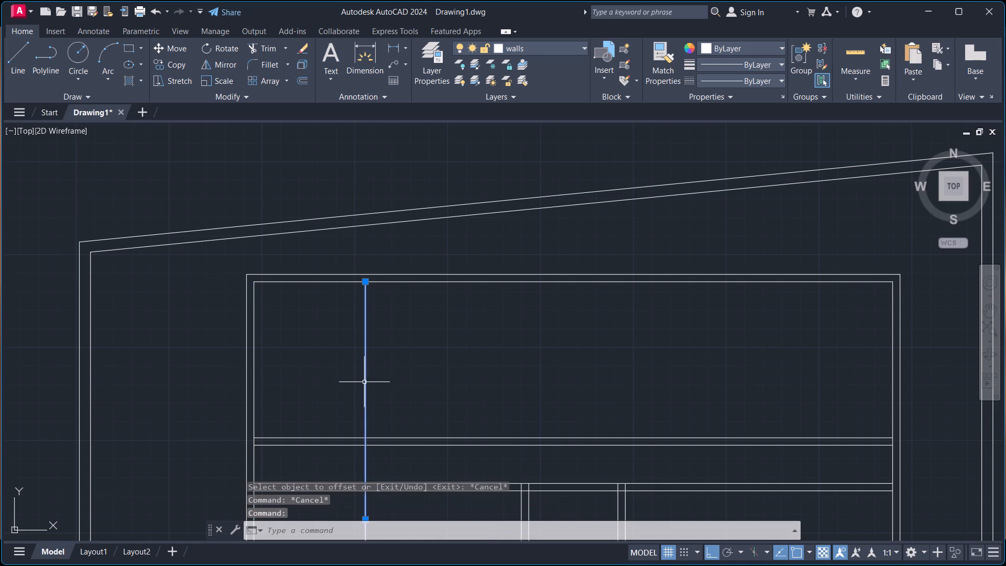
{"action": "key", "text": "space"}
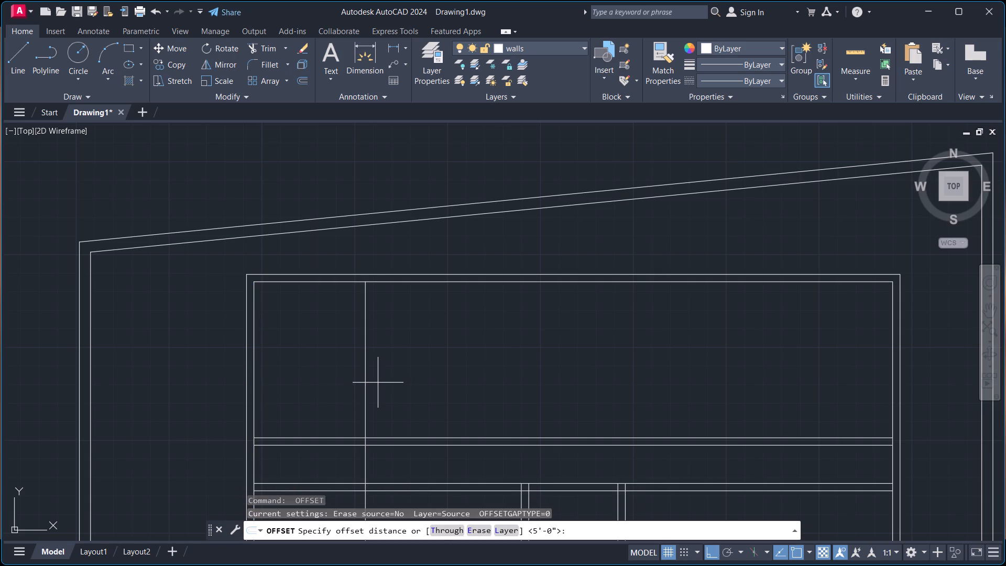
{"action": "left_click", "coordinate": [365, 384]}
{"action": "key", "text": "4"}
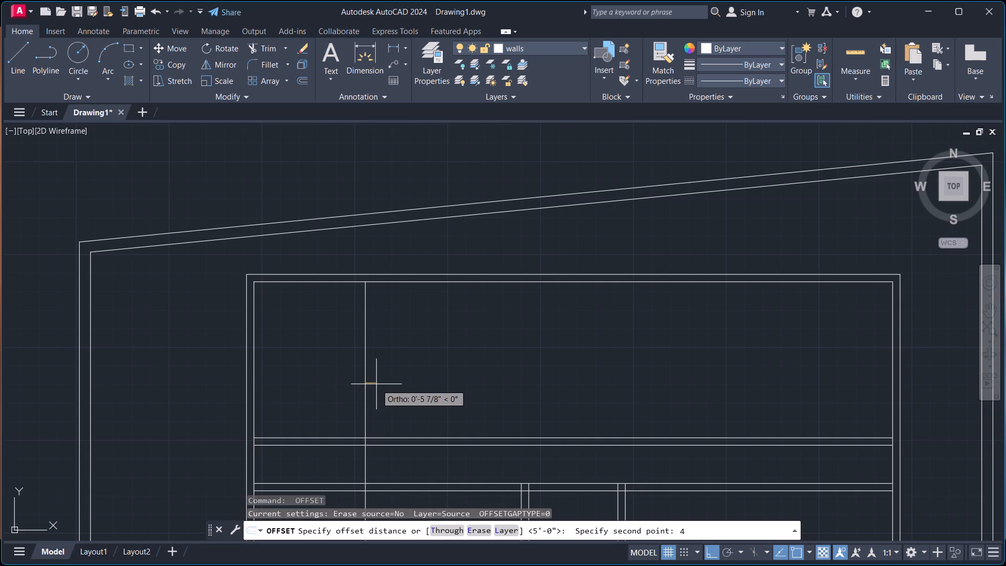
{"action": "key", "text": "shift+quotedbl"}
{"action": "key", "text": "Return"}
{"action": "left_click", "coordinate": [393, 393]}
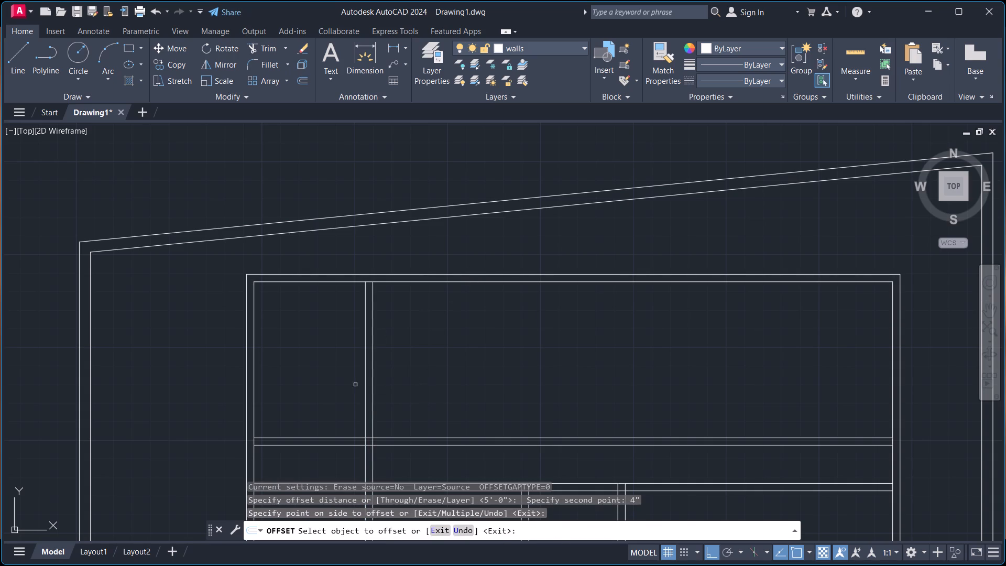
{"action": "key", "text": "minus"}
{"action": "scroll", "coordinate": [373, 412], "scroll_direction": "up", "scroll_amount": 2}
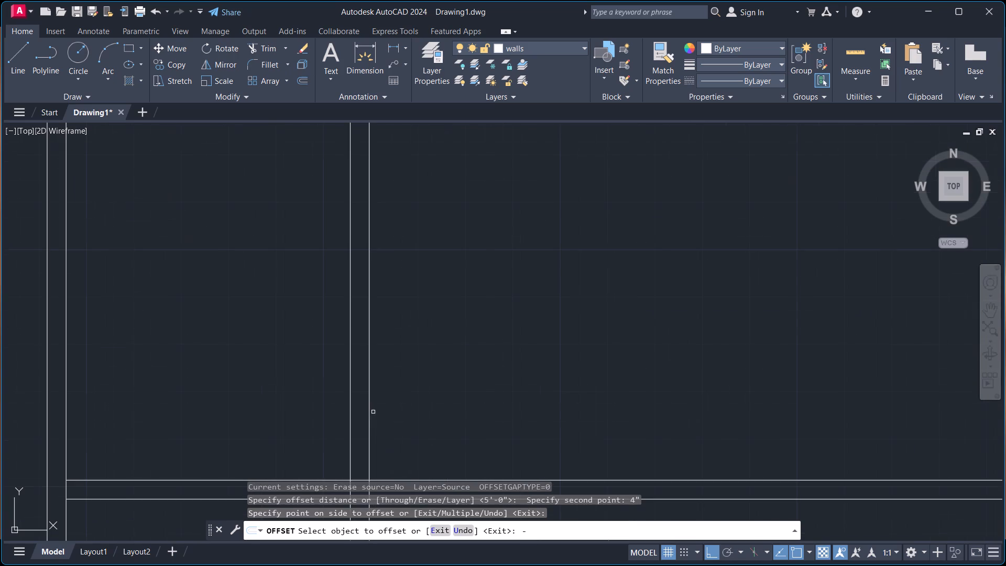
{"action": "key", "text": "Escape"}
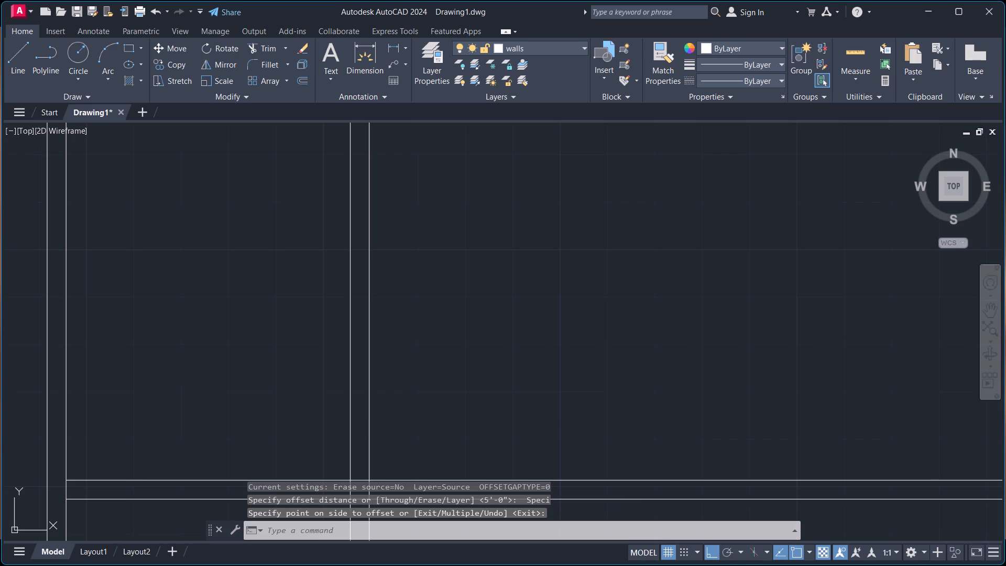
Trim both lines of the new north-south partition so they end at the north face of the upper east-west partition.
{"action": "key", "text": "t"}
{"action": "key", "text": "r"}
{"action": "key", "text": "Return"}
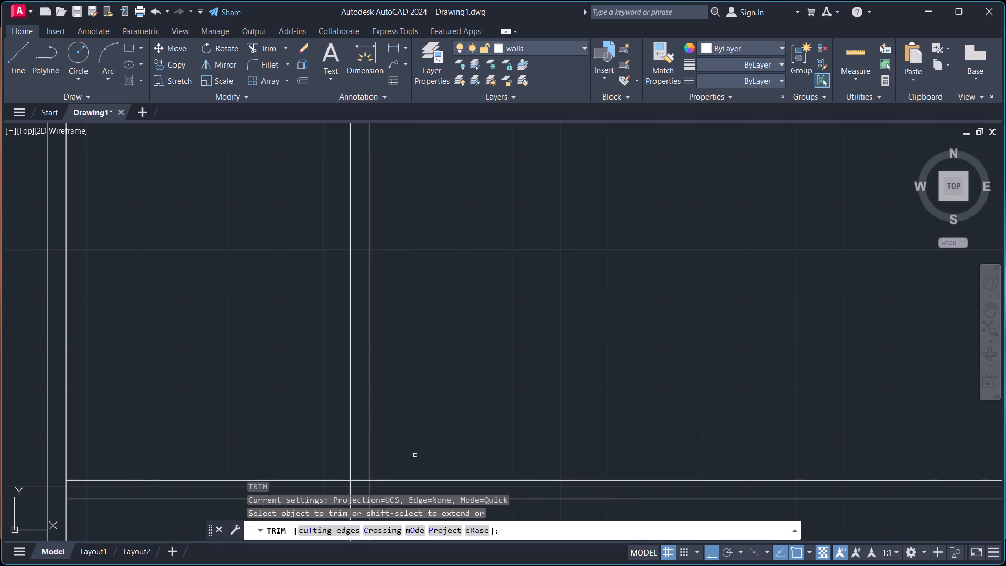
{"action": "left_click", "coordinate": [369, 490]}
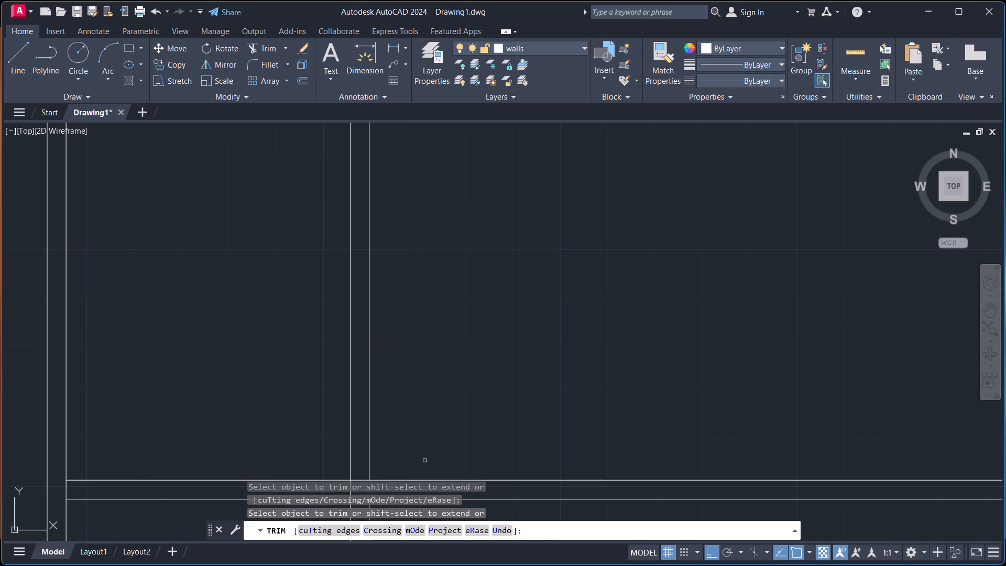
{"action": "scroll", "coordinate": [436, 429], "scroll_direction": "down", "scroll_amount": 1}
{"action": "left_click", "coordinate": [382, 469]}
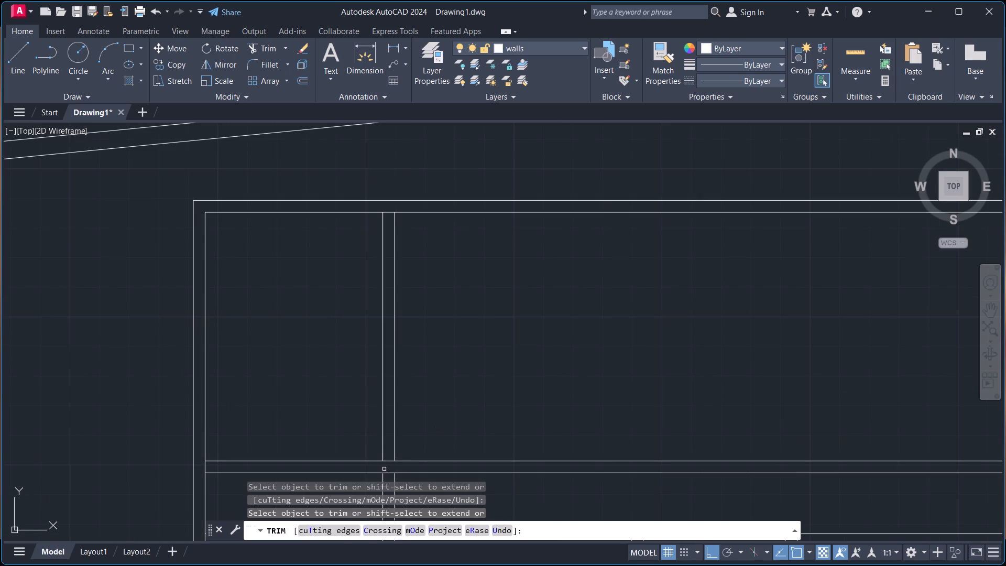
{"action": "scroll", "coordinate": [461, 413], "scroll_direction": "down", "scroll_amount": 3}
{"action": "scroll", "coordinate": [452, 435], "scroll_direction": "up", "scroll_amount": 3}
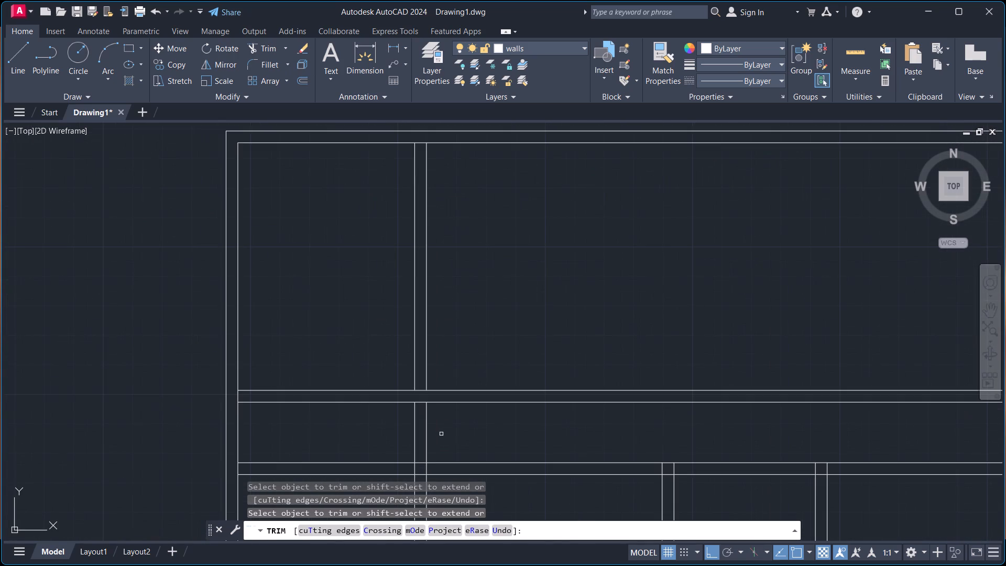
{"action": "scroll", "coordinate": [440, 434], "scroll_direction": "up", "scroll_amount": 4}
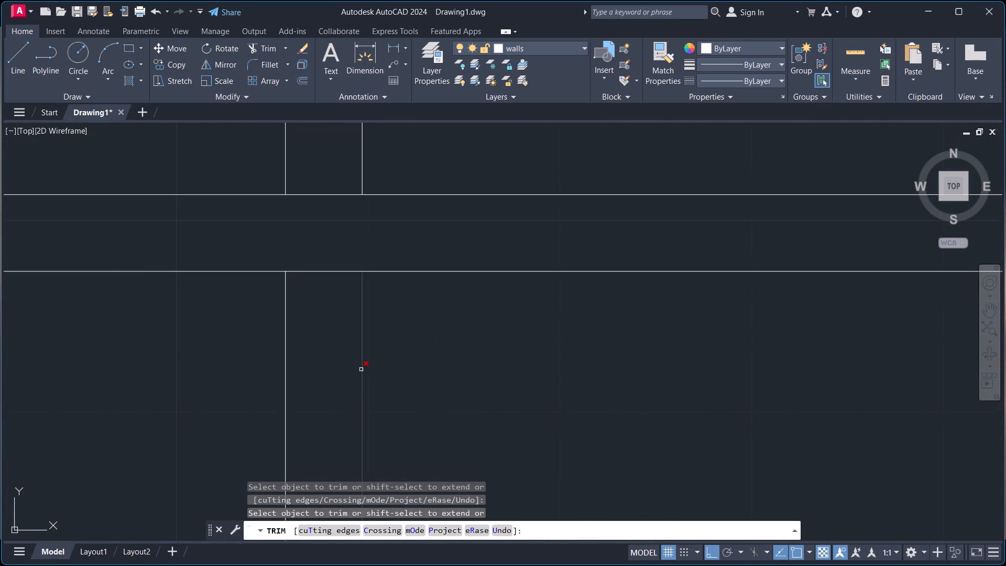
{"action": "left_click", "coordinate": [361, 369]}
{"action": "left_click", "coordinate": [285, 353]}
{"action": "scroll", "coordinate": [431, 331], "scroll_direction": "down", "scroll_amount": 6}
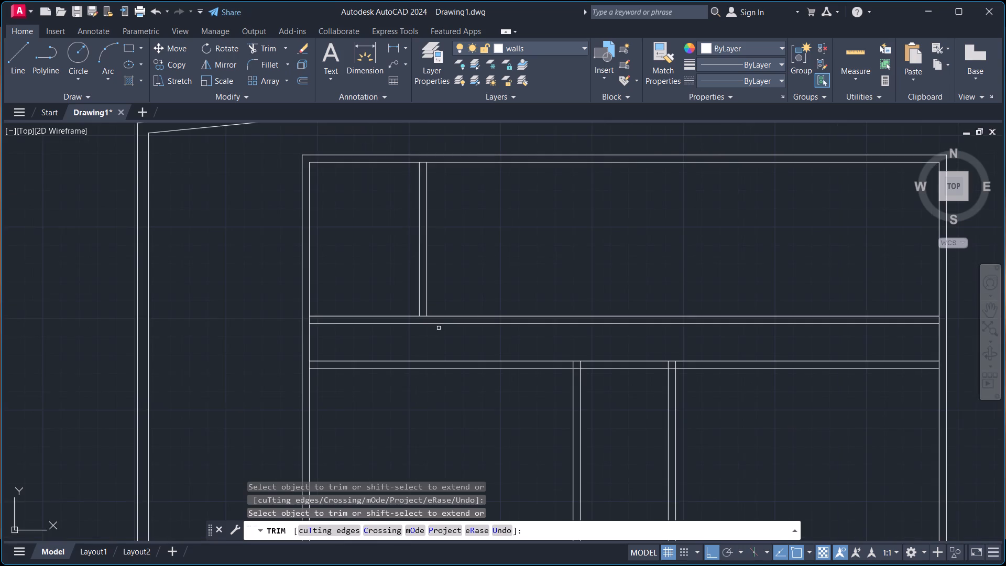
{"action": "scroll", "coordinate": [440, 328], "scroll_direction": "down", "scroll_amount": 3}
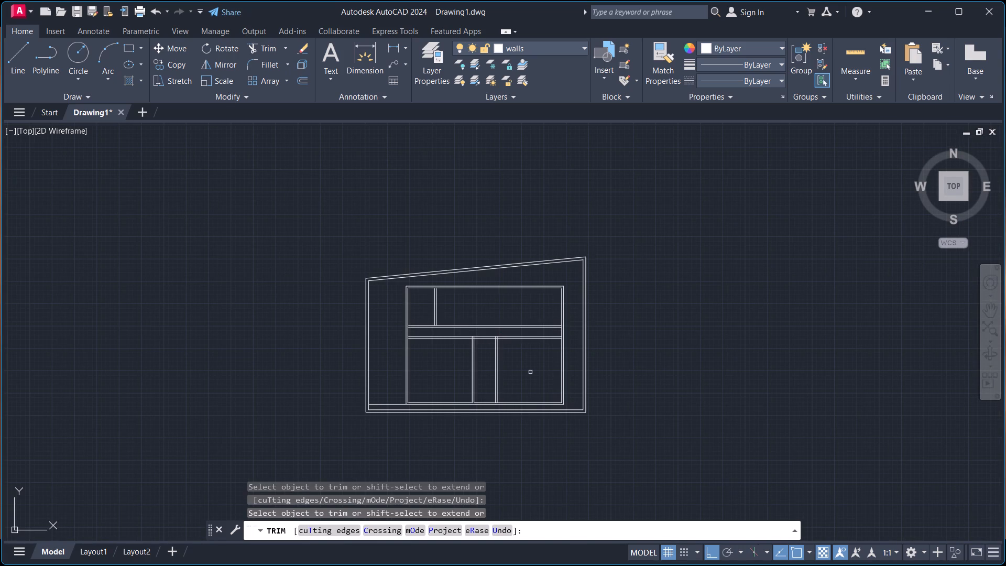
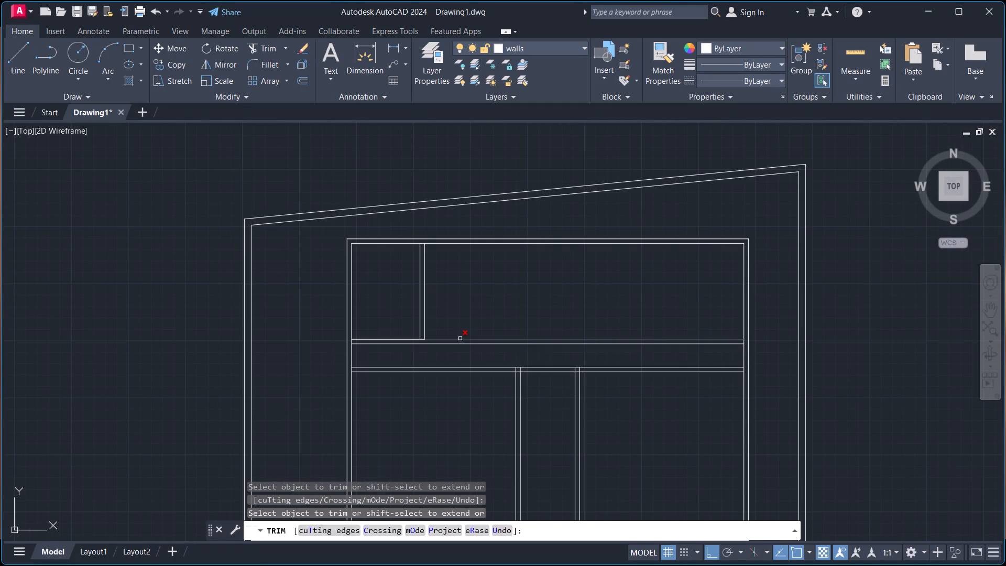
Extend the east line of the northwest room's north-south partition to the south face of the upper east-west partition.
{"action": "scroll", "coordinate": [440, 315], "scroll_direction": "up", "scroll_amount": 2}
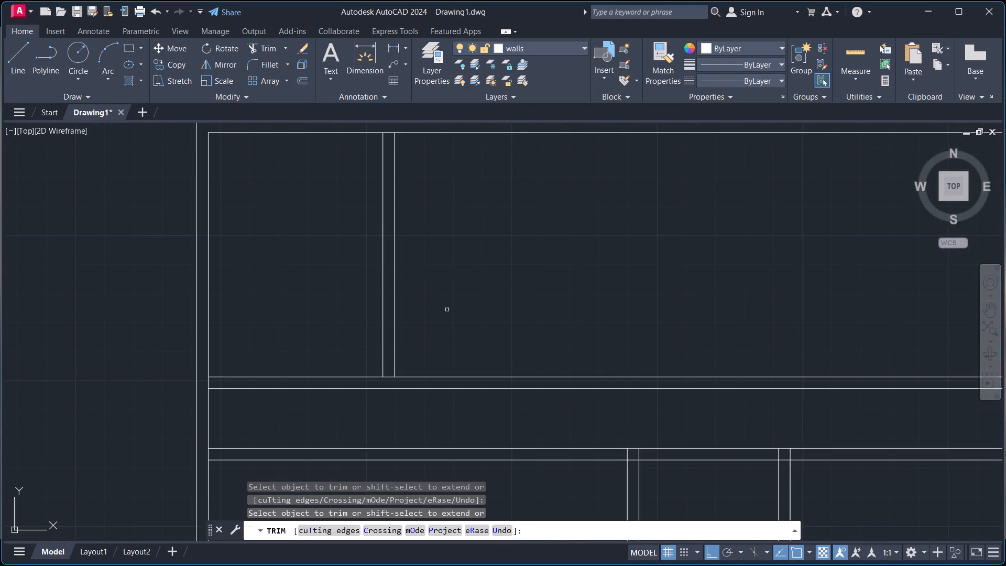
{"action": "key", "text": "Escape"}
{"action": "type", "text": "ex"}
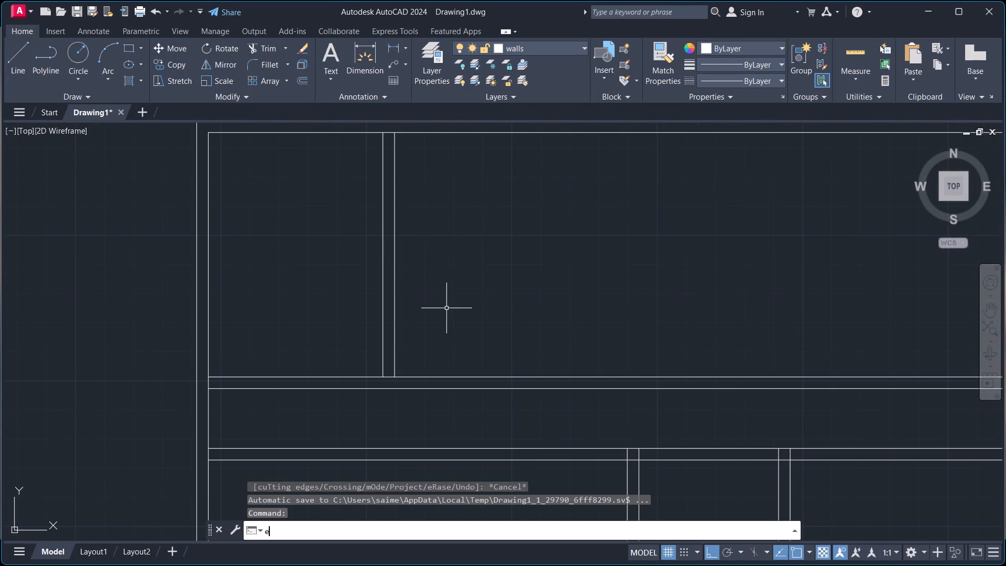
{"action": "key", "text": "Return"}
{"action": "left_click", "coordinate": [393, 346]}
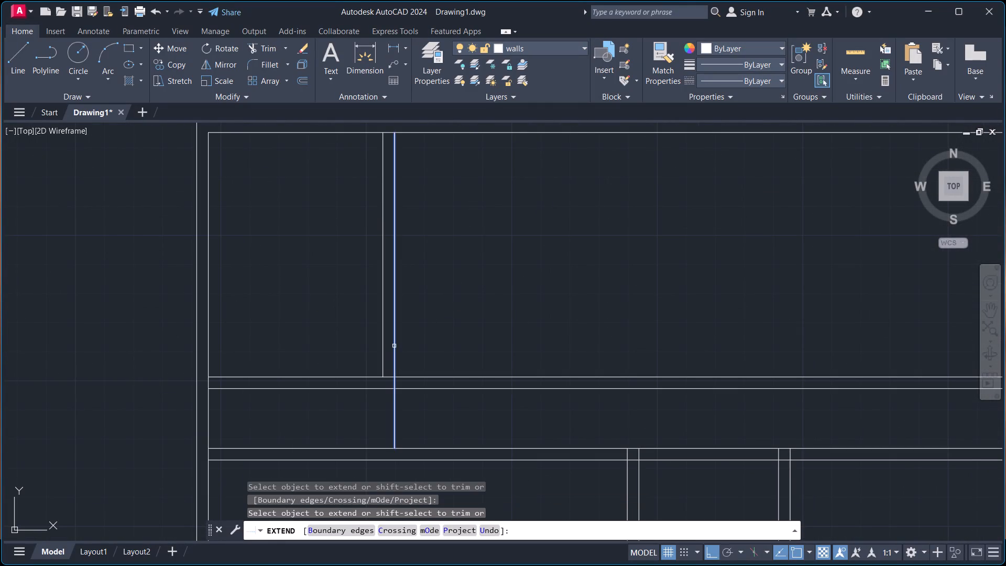
{"action": "key", "text": "Escape"}
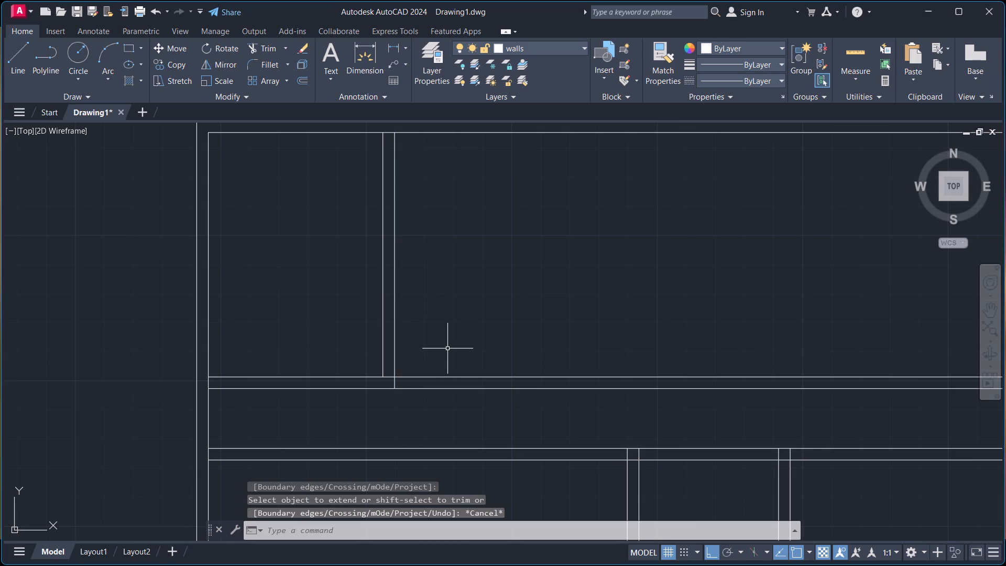
Trim away both lines of the upper east-west partition east of the northwest room's partition.
{"action": "type", "text": "tr"}
{"action": "key", "text": "Return"}
{"action": "left_click_drag", "start_coordinate": [444, 323], "coordinate": [451, 442]}
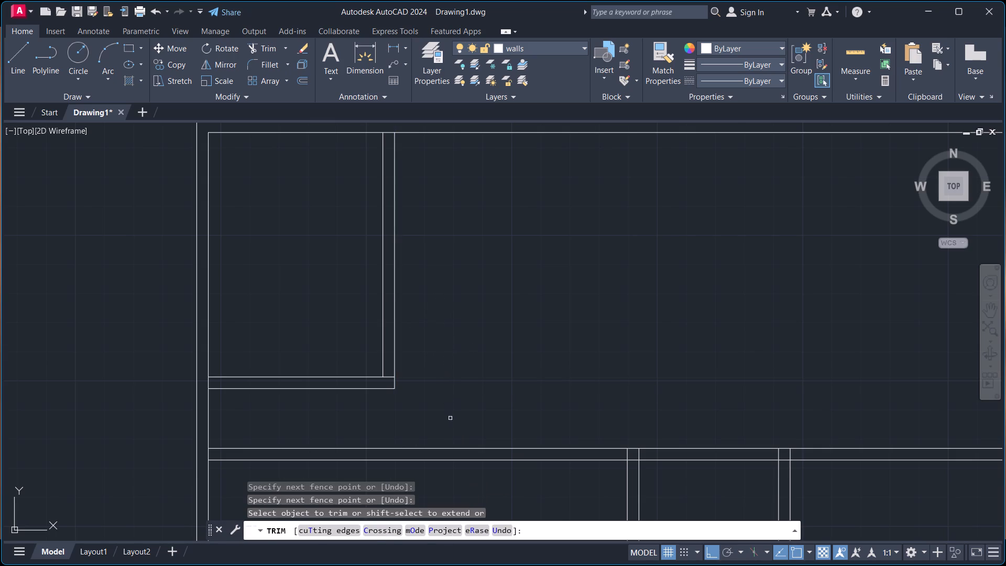
{"action": "scroll", "coordinate": [503, 331], "scroll_direction": "down", "scroll_amount": 4}
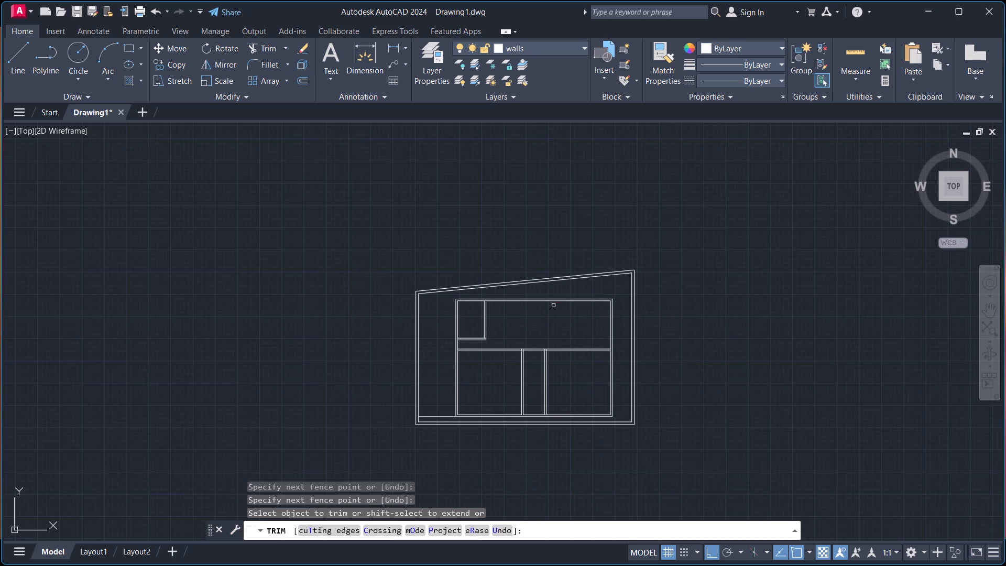
{"action": "scroll", "coordinate": [604, 290], "scroll_direction": "up", "scroll_amount": 1}
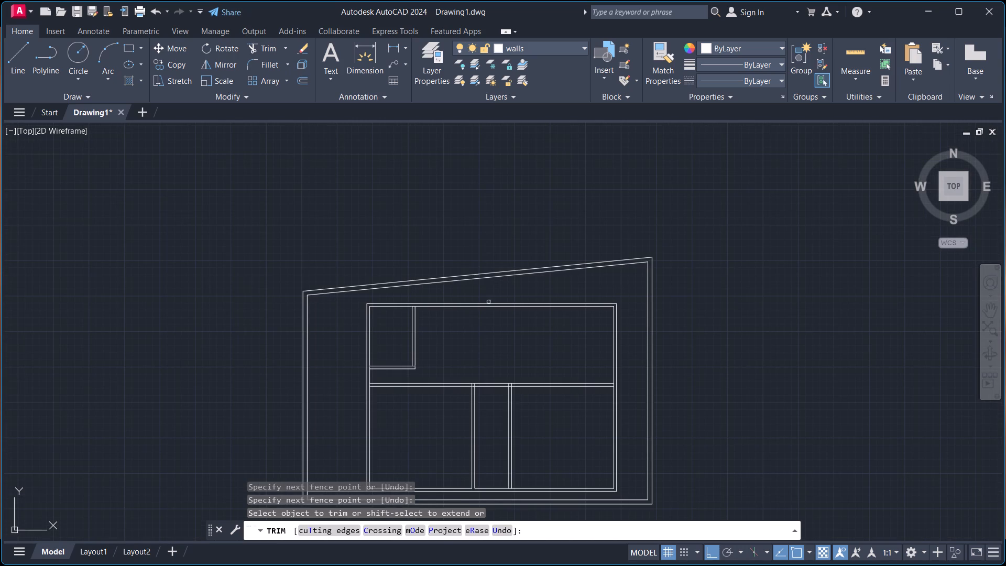
{"action": "scroll", "coordinate": [622, 305], "scroll_direction": "up", "scroll_amount": 3}
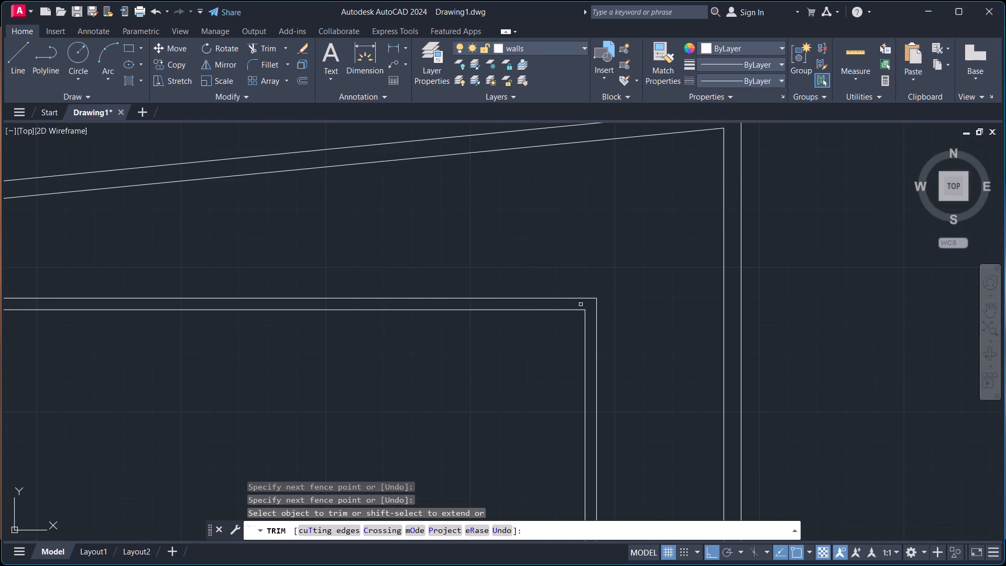
{"action": "key", "text": "Escape"}
Offset the house's north wall inner line 3' southward and its east wall inner line 3' westward.
{"action": "scroll", "coordinate": [585, 285], "scroll_direction": "down", "scroll_amount": 2}
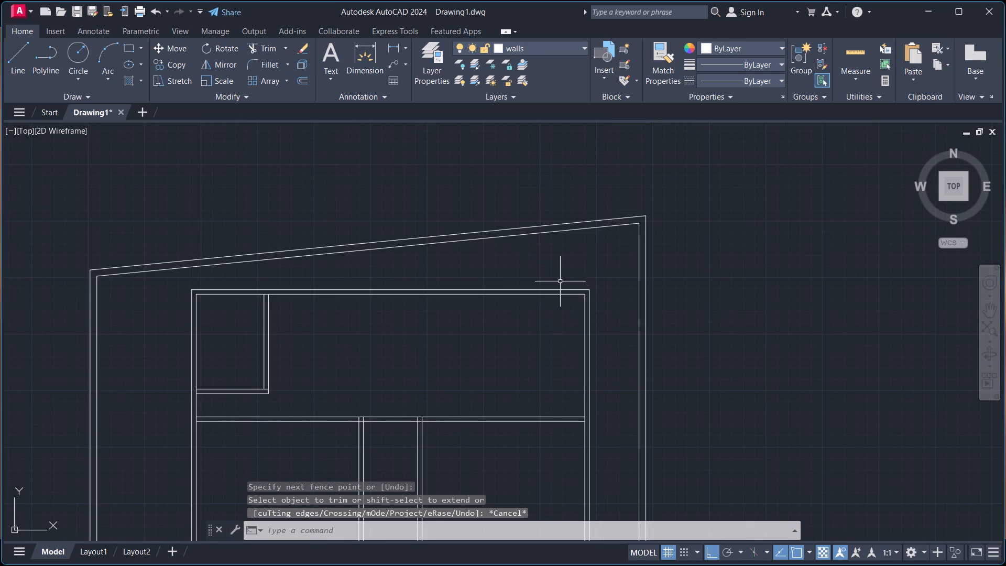
{"action": "key", "text": "o"}
{"action": "key", "text": "Return"}
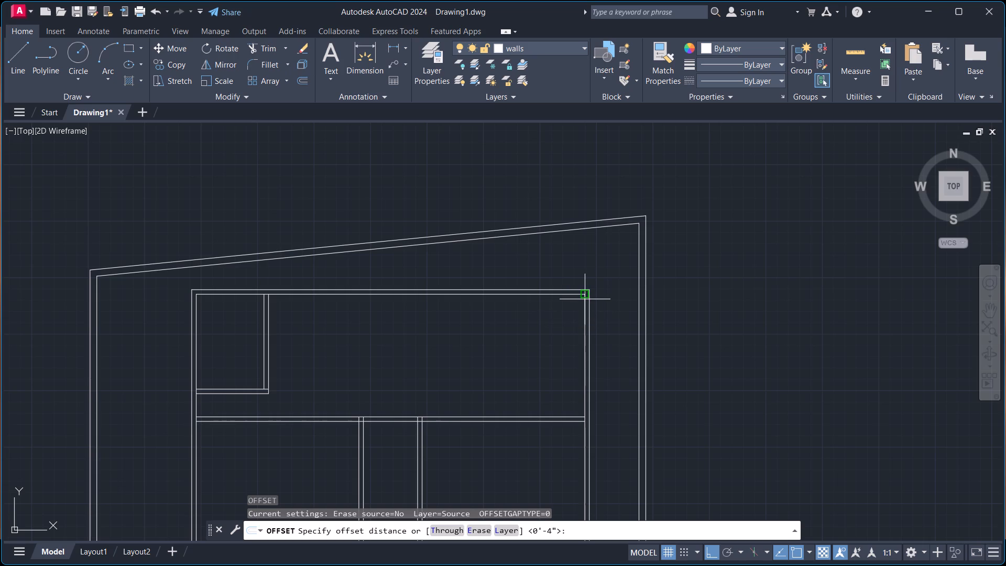
{"action": "scroll", "coordinate": [585, 299], "scroll_direction": "up", "scroll_amount": 2}
{"action": "left_click", "coordinate": [585, 289]}
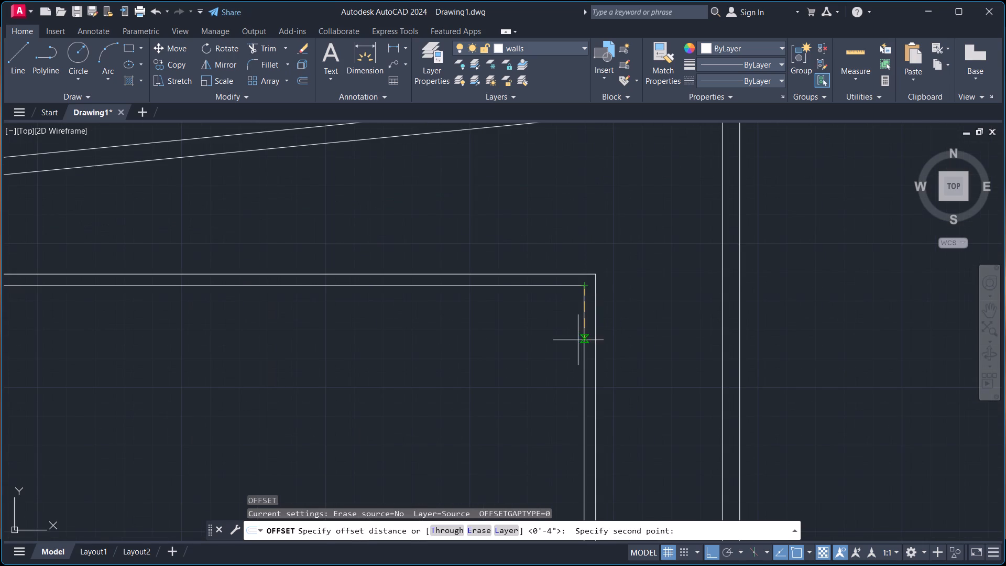
{"action": "scroll", "coordinate": [577, 332], "scroll_direction": "down", "scroll_amount": 2}
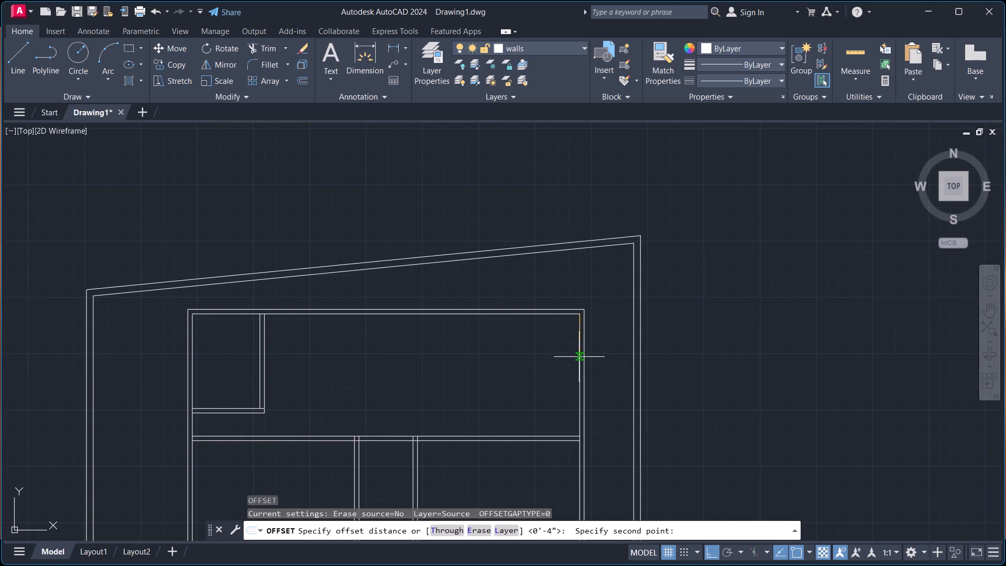
{"action": "key", "text": "3"}
{"action": "key", "text": "apostrophe"}
{"action": "key", "text": "Return"}
{"action": "left_click", "coordinate": [571, 314]}
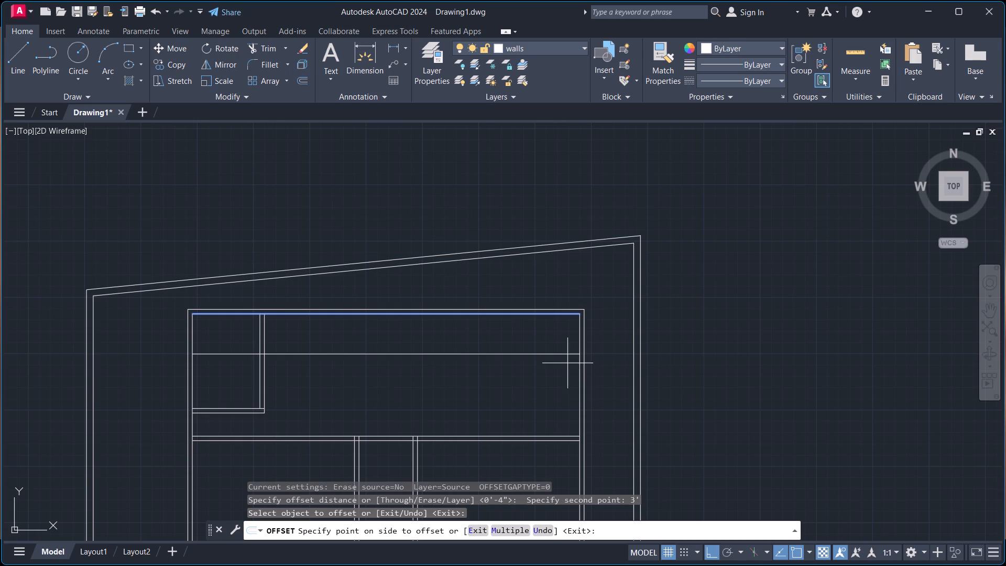
{"action": "left_click", "coordinate": [567, 363]}
{"action": "left_click", "coordinate": [578, 335]}
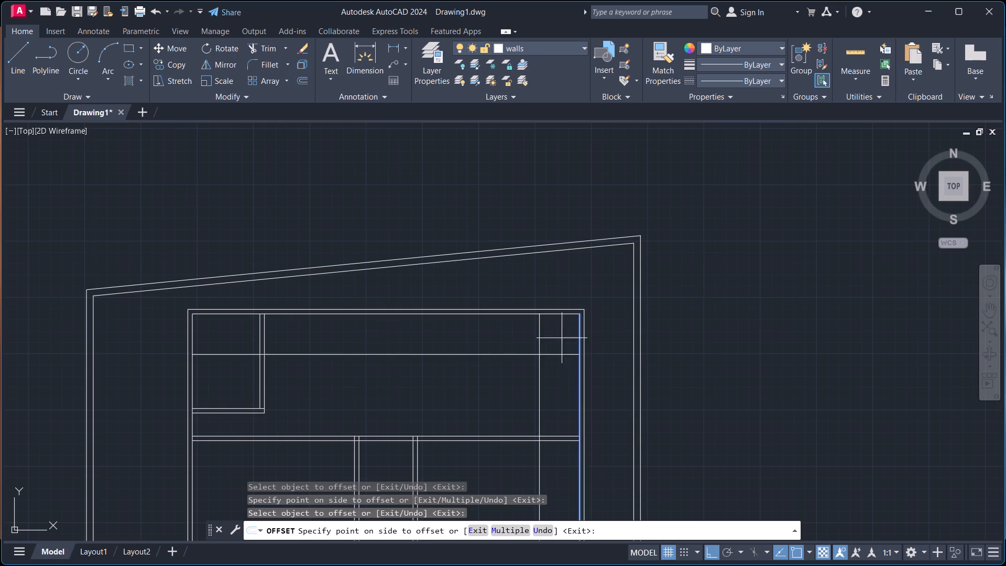
{"action": "left_click", "coordinate": [544, 342]}
{"action": "scroll", "coordinate": [555, 324], "scroll_direction": "up", "scroll_amount": 3}
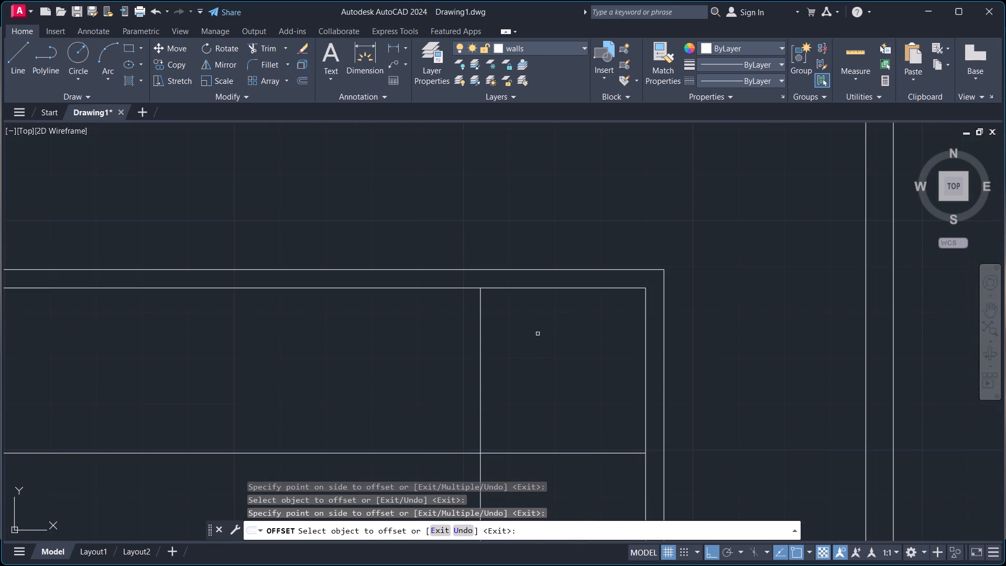
{"action": "key", "text": "Escape"}
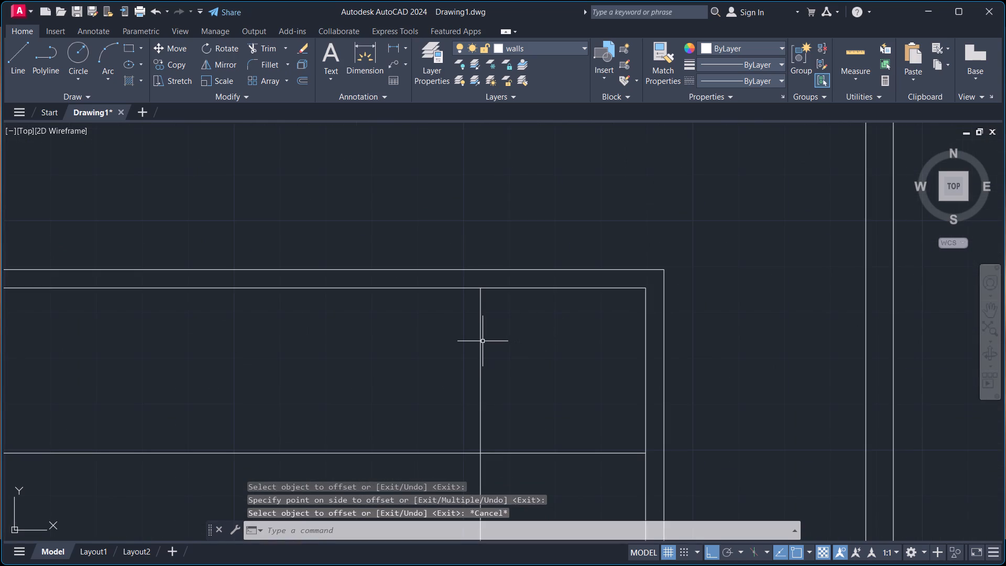
Offset the new north-south line 4" westward and the new east-west line 4" southward to form the partitions' second faces.
{"action": "key", "text": "o"}
{"action": "key", "text": "Return"}
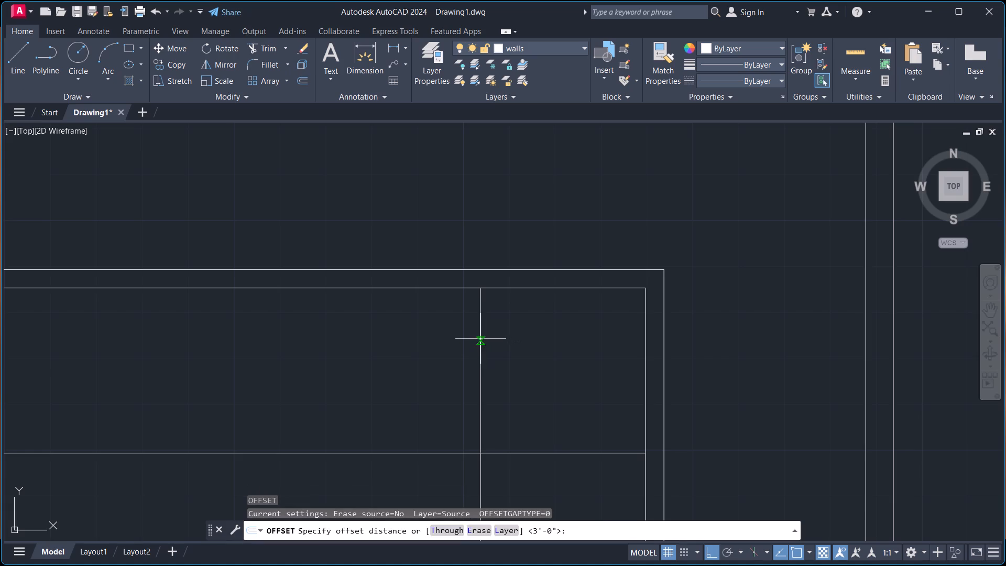
{"action": "left_click", "coordinate": [480, 338]}
{"action": "key", "text": "4"}
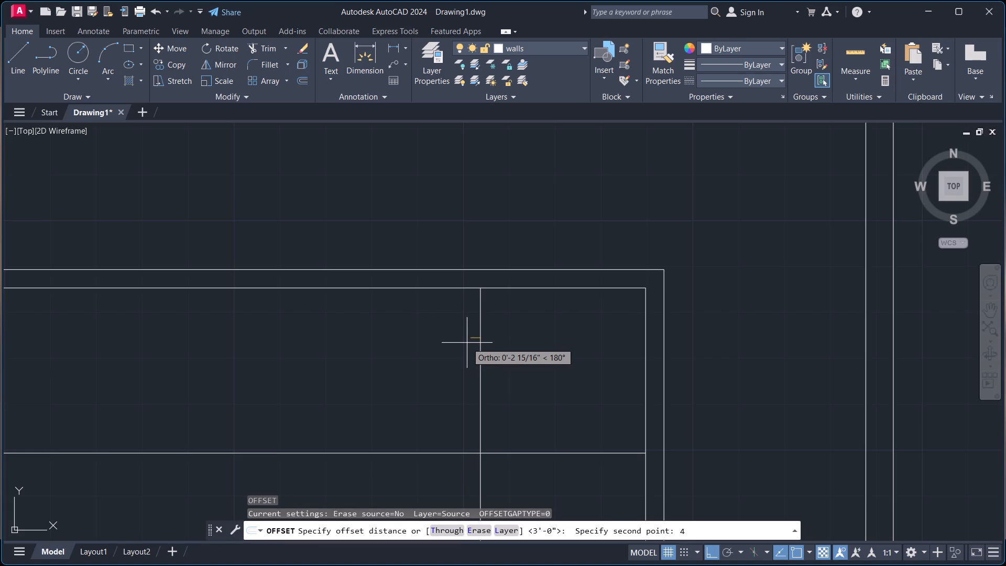
{"action": "key", "text": "shift+quotedbl"}
{"action": "key", "text": "Return"}
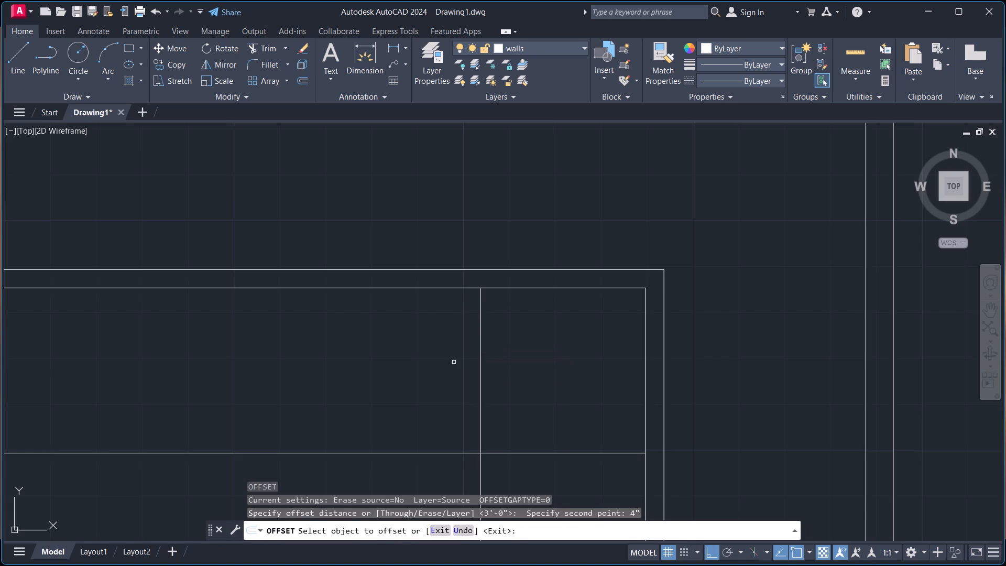
{"action": "left_click", "coordinate": [480, 355]}
{"action": "left_click", "coordinate": [460, 355]}
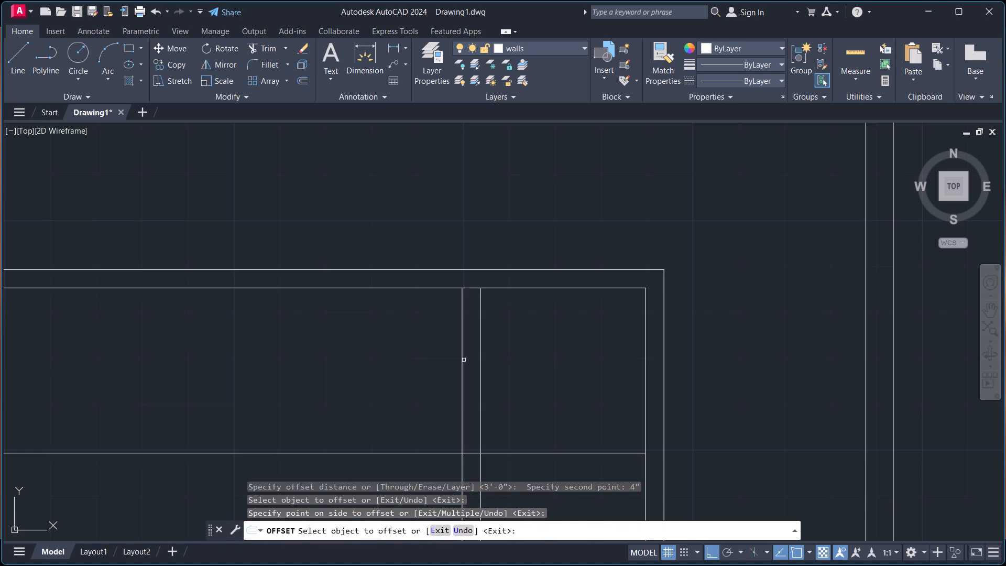
{"action": "left_click", "coordinate": [510, 453]}
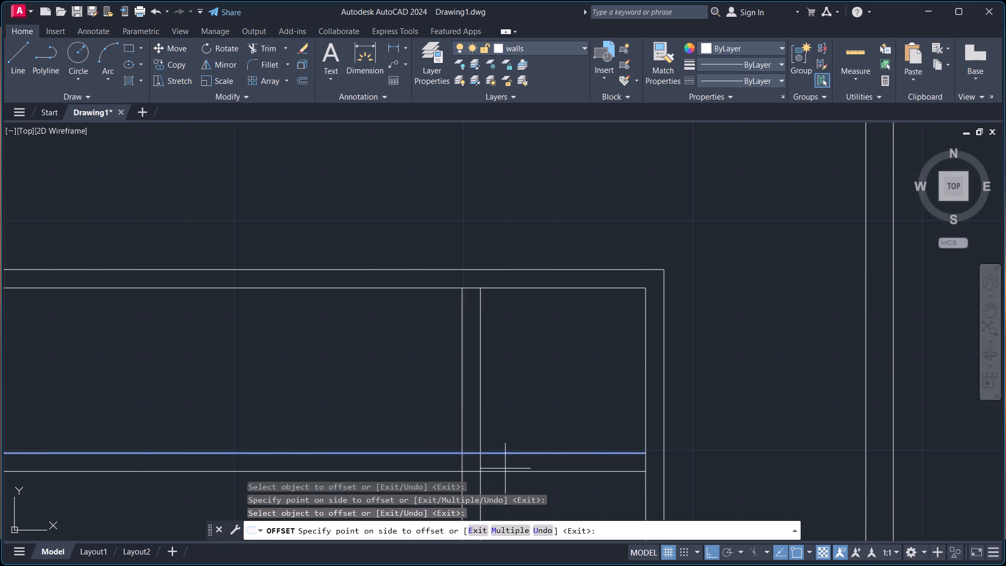
{"action": "left_click", "coordinate": [505, 469]}
{"action": "key", "text": "Escape"}
Trim the new partition lines beyond their crossing and clean their corner, leaving a small enclosed room in the northeast corner.
{"action": "type", "text": "tr"}
{"action": "key", "text": "Return"}
{"action": "left_click_drag", "start_coordinate": [389, 440], "coordinate": [429, 482]}
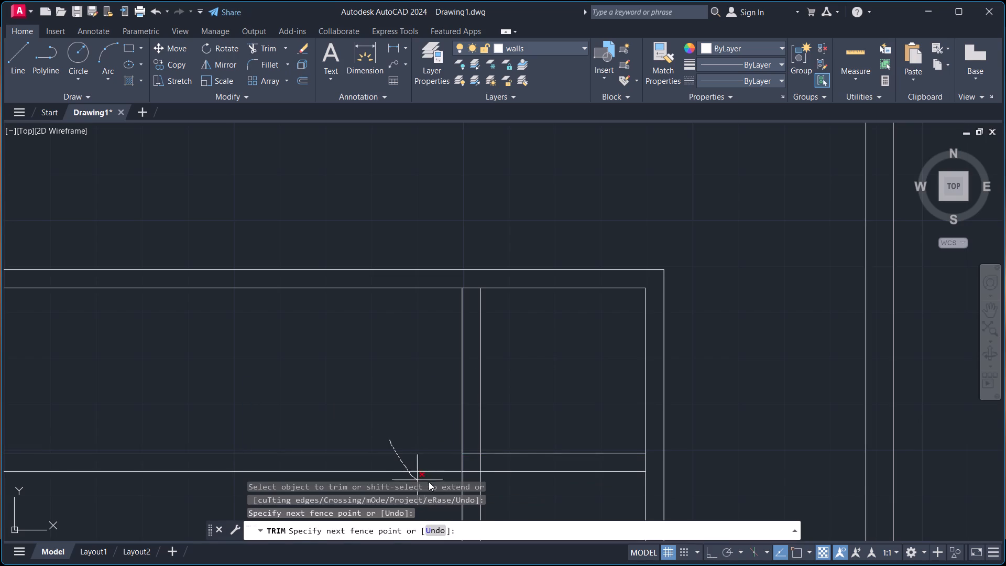
{"action": "left_click_drag", "start_coordinate": [429, 482], "coordinate": [501, 485]}
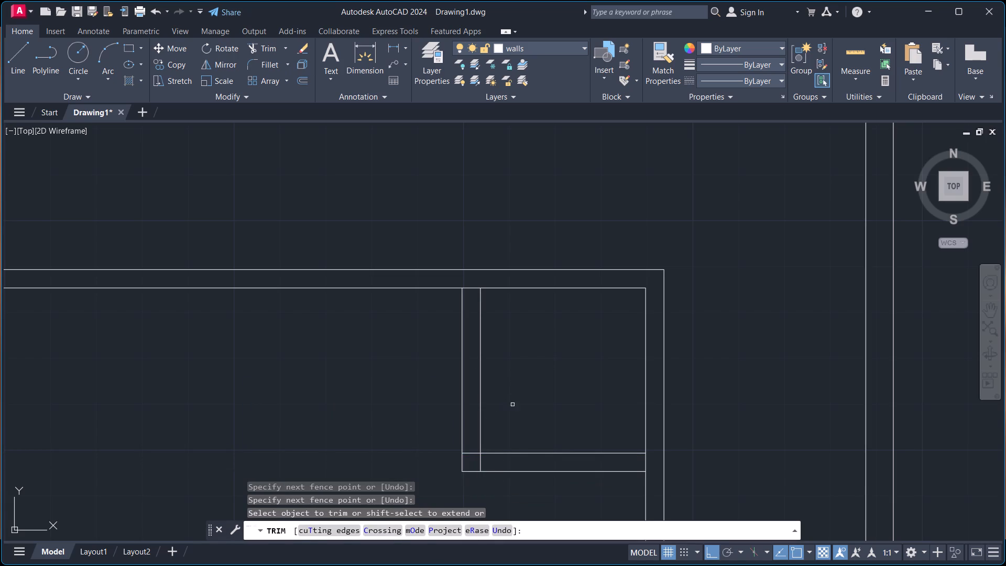
{"action": "left_click", "coordinate": [480, 461]}
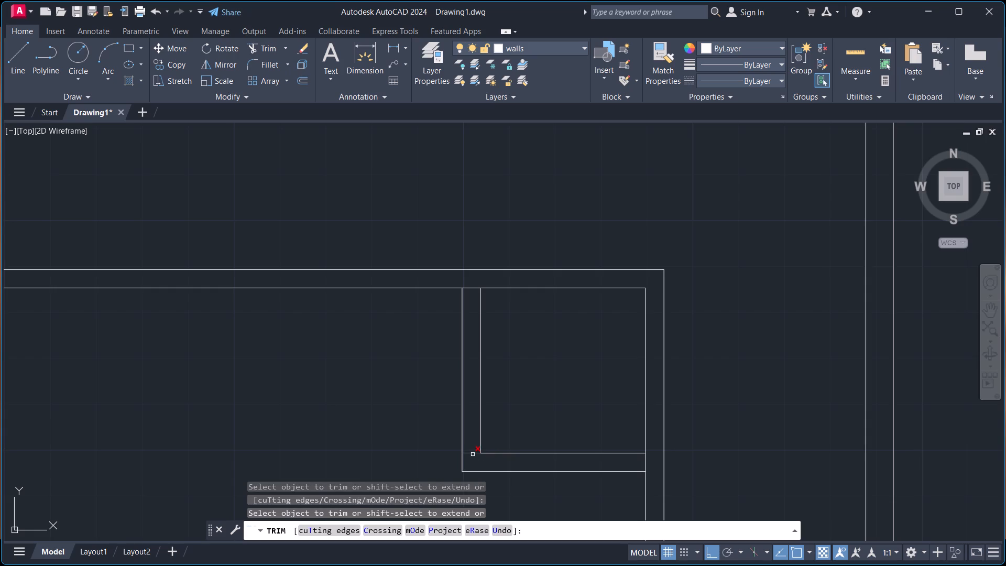
{"action": "left_click", "coordinate": [473, 454]}
Trim the leftover line stub inside the wall thickness at the northwest room's southeast corner.
{"action": "scroll", "coordinate": [516, 366], "scroll_direction": "down", "scroll_amount": 3}
{"action": "middle_click_drag", "start_coordinate": [401, 422], "coordinate": [411, 418]}
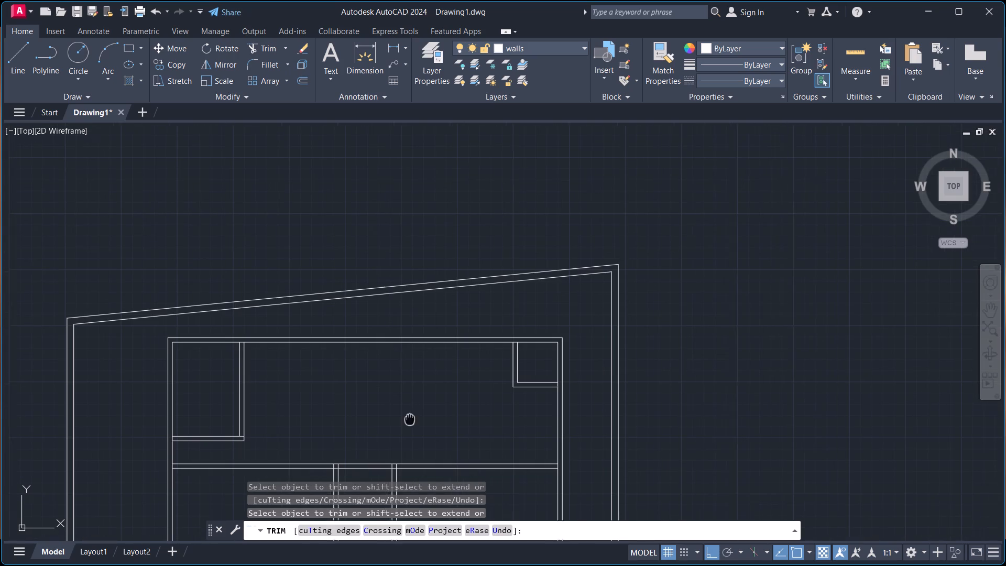
{"action": "middle_click_drag", "start_coordinate": [411, 418], "coordinate": [480, 357]}
{"action": "scroll", "coordinate": [316, 387], "scroll_direction": "up", "scroll_amount": 3}
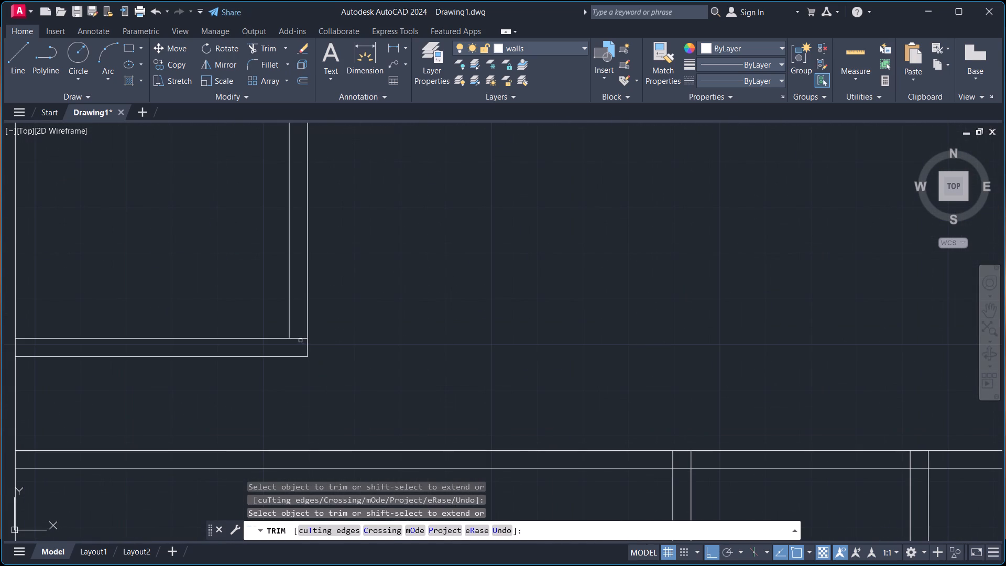
{"action": "left_click", "coordinate": [300, 340]}
Trim the overlapping segments where the two southern north-south partitions meet the east-west partition, opening both T-junctions.
{"action": "scroll", "coordinate": [390, 345], "scroll_direction": "down", "scroll_amount": 3}
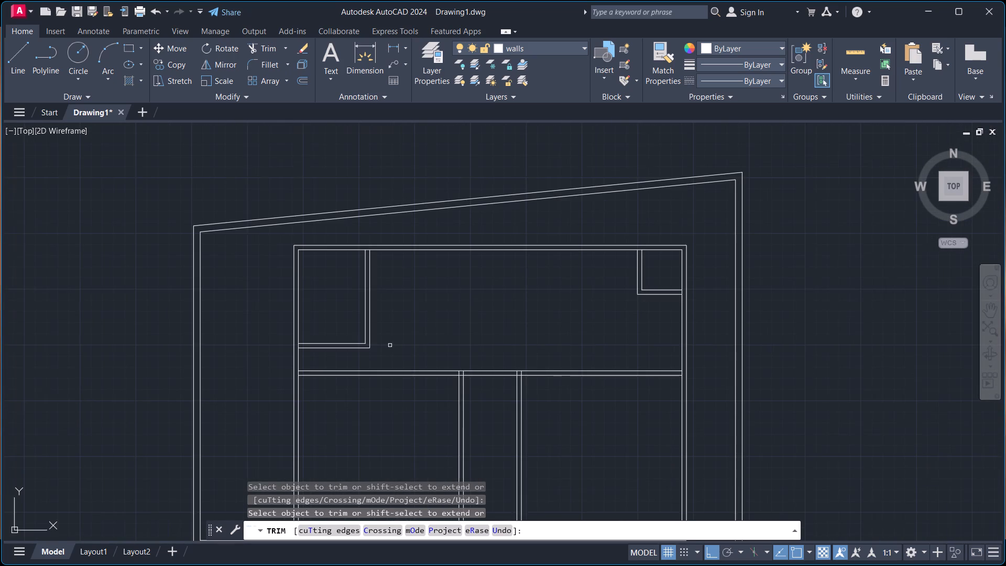
{"action": "scroll", "coordinate": [466, 354], "scroll_direction": "down", "scroll_amount": 1}
{"action": "scroll", "coordinate": [483, 391], "scroll_direction": "up", "scroll_amount": 4}
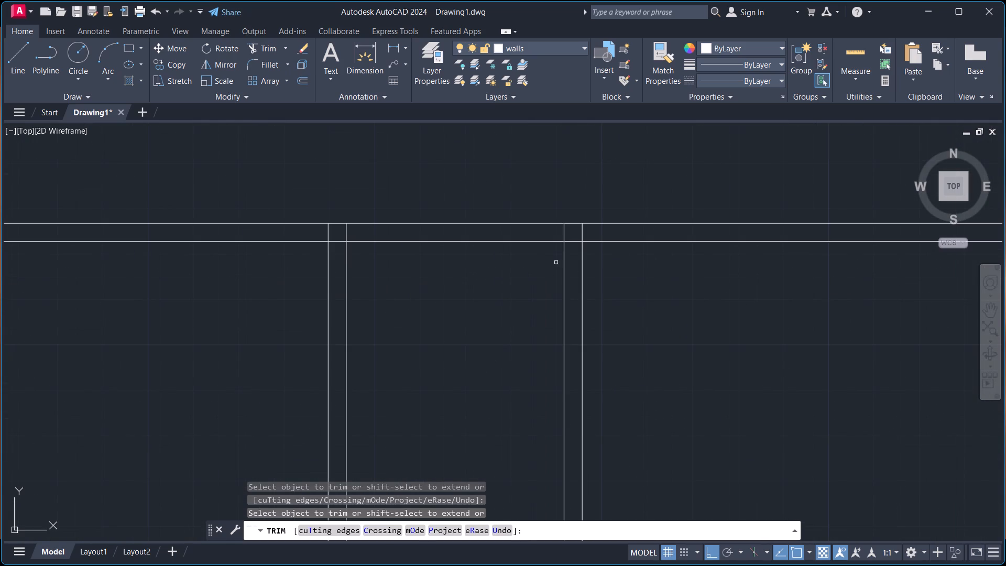
{"action": "left_click", "coordinate": [564, 237]}
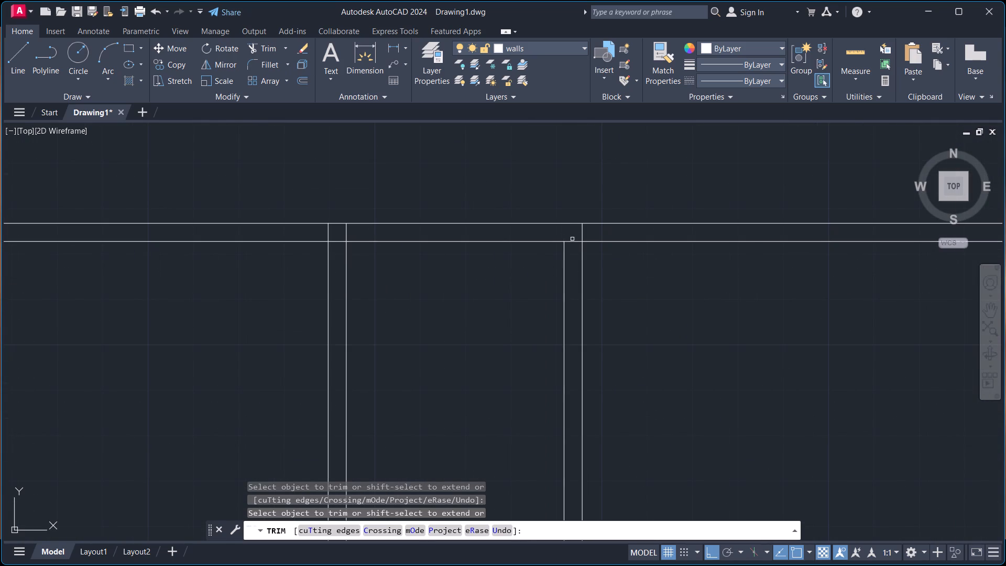
{"action": "left_click", "coordinate": [572, 242]}
{"action": "left_click", "coordinate": [581, 234]}
{"action": "left_click_drag", "start_coordinate": [328, 236], "coordinate": [334, 238]}
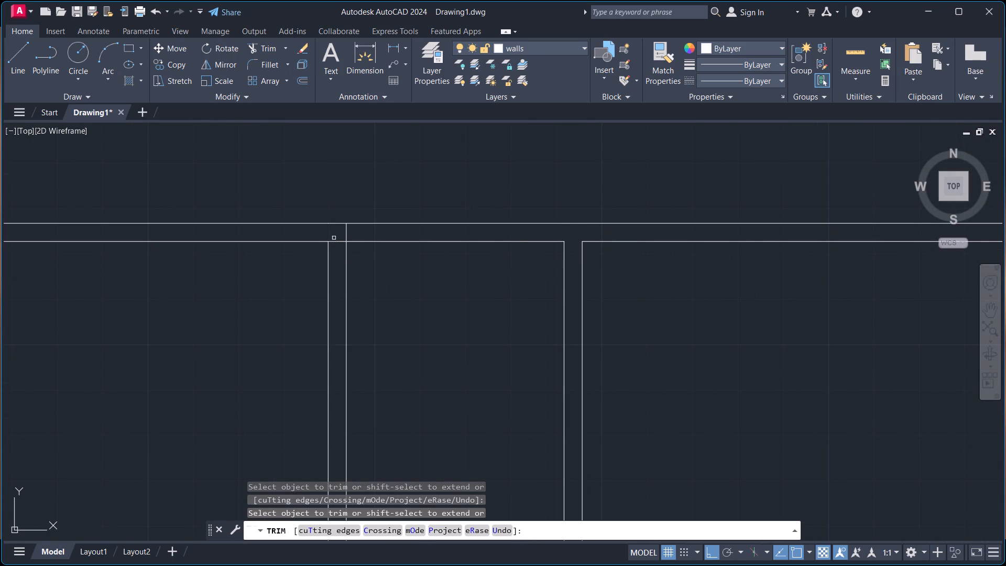
{"action": "left_click", "coordinate": [335, 242]}
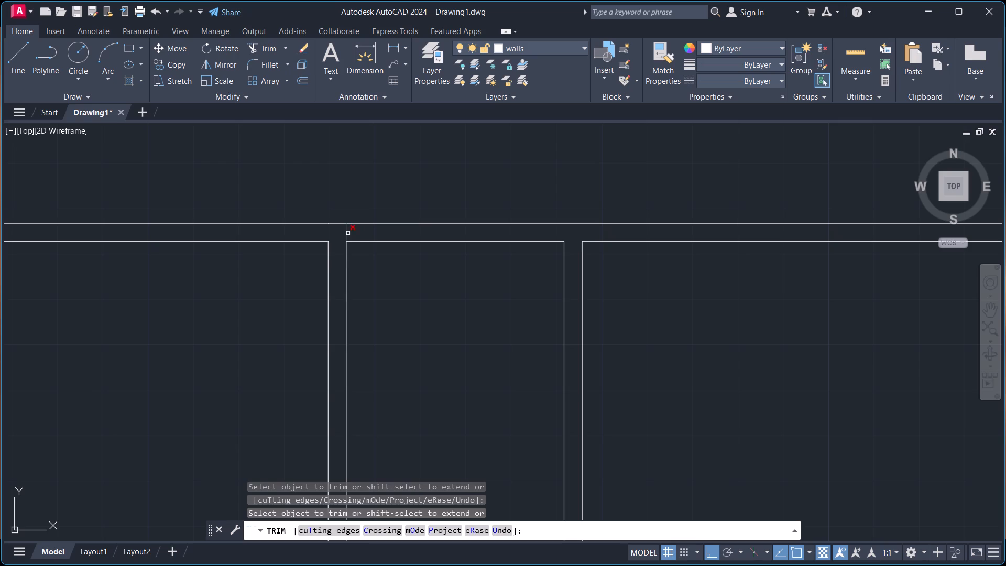
{"action": "left_click", "coordinate": [348, 233]}
{"action": "scroll", "coordinate": [377, 244], "scroll_direction": "down", "scroll_amount": 3}
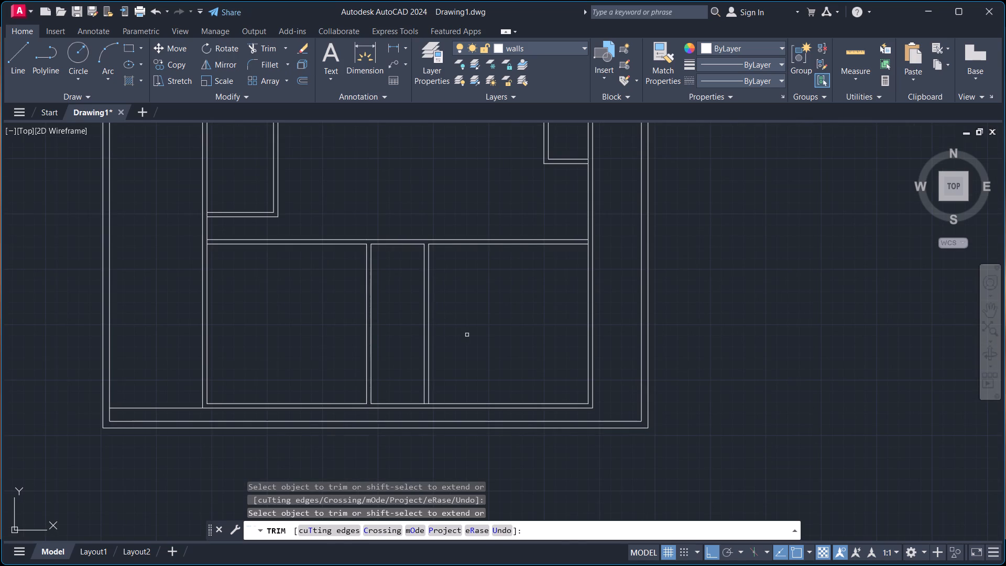
{"action": "scroll", "coordinate": [458, 314], "scroll_direction": "down", "scroll_amount": 1}
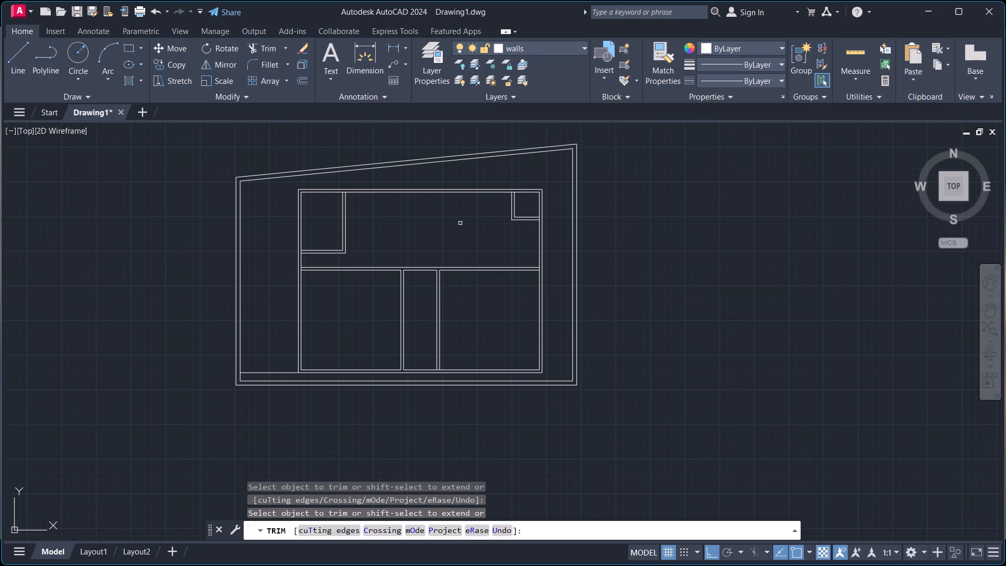
Measure the gap from the house's southeast outer corner to the east boundary wall's inner face with a linear dimension.
{"action": "scroll", "coordinate": [460, 223], "scroll_direction": "up", "scroll_amount": 1}
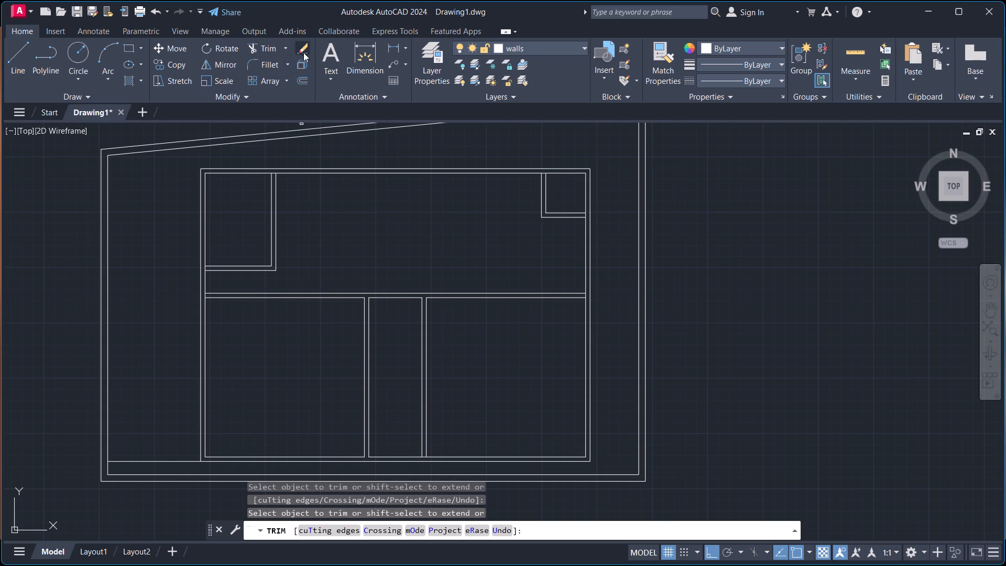
{"action": "left_click", "coordinate": [390, 48]}
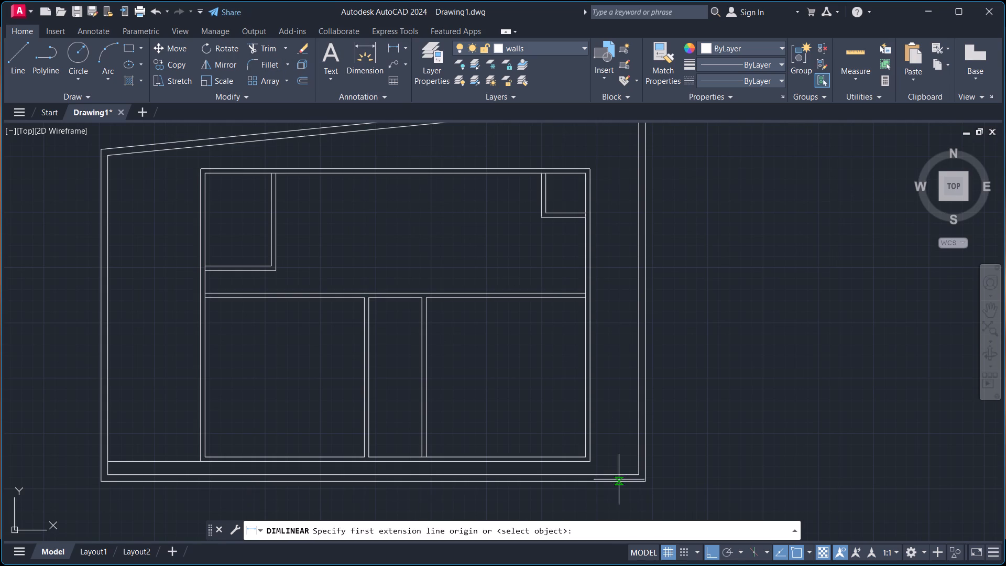
{"action": "scroll", "coordinate": [583, 454], "scroll_direction": "up", "scroll_amount": 3}
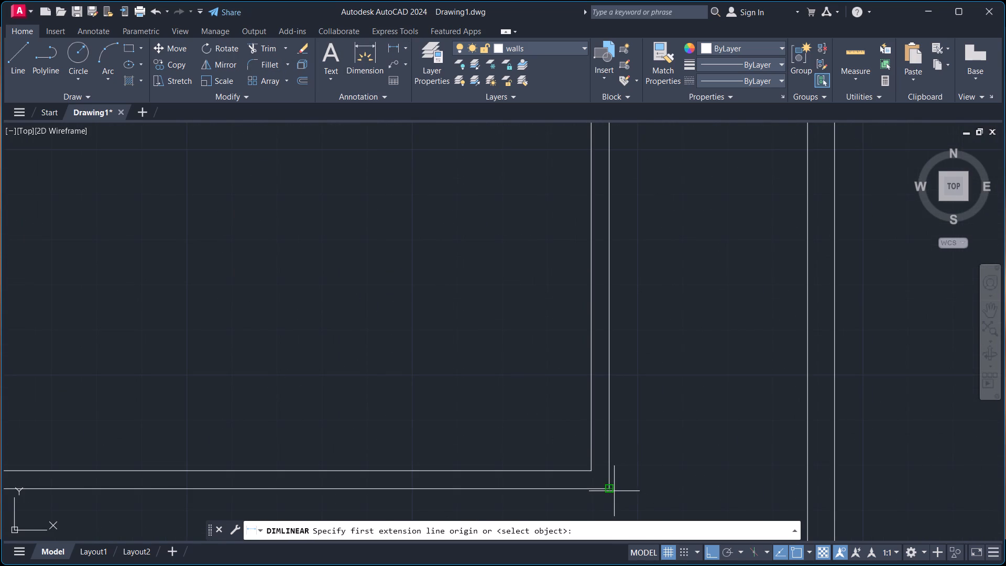
{"action": "left_click", "coordinate": [614, 491]}
{"action": "left_click", "coordinate": [806, 490]}
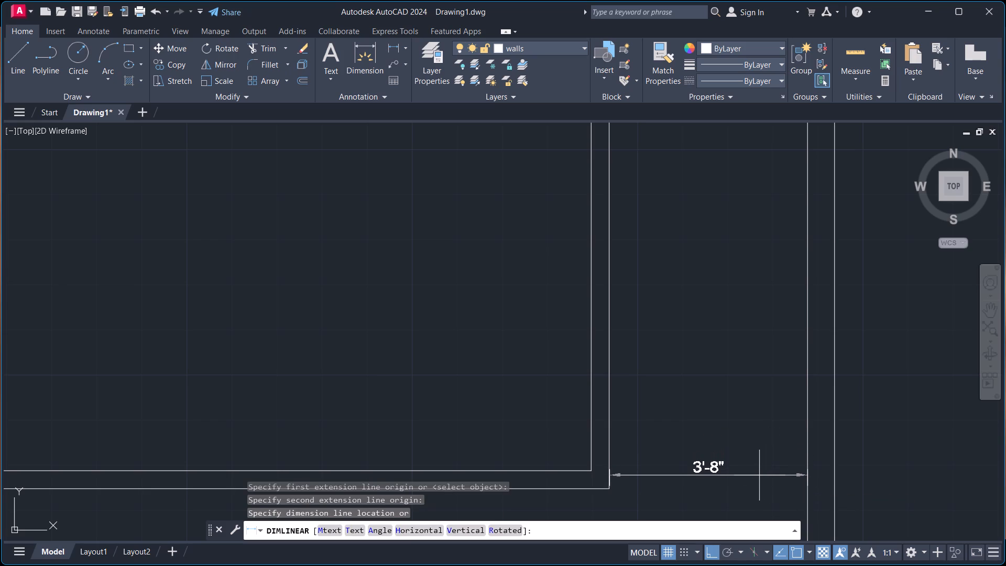
{"action": "key", "text": "Escape"}
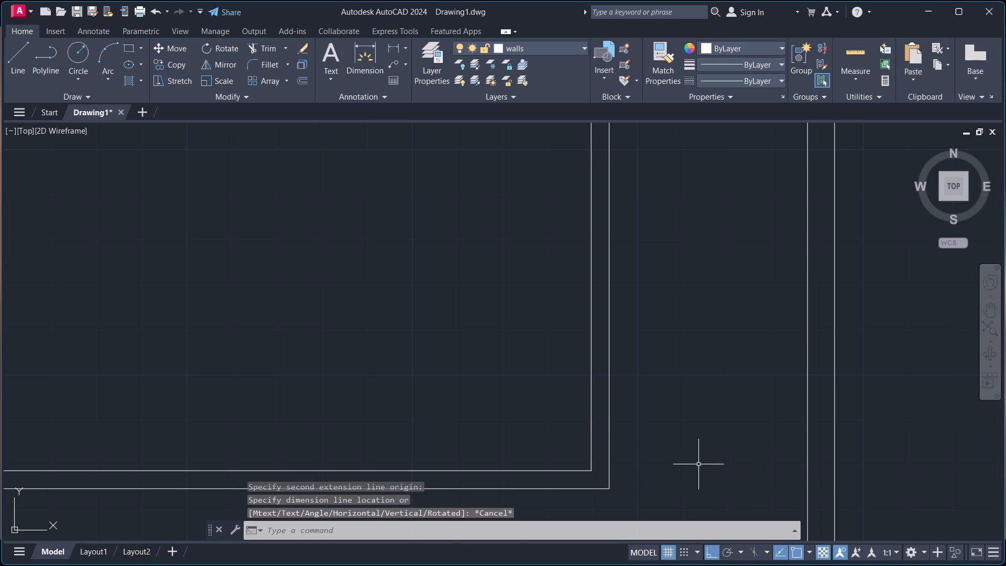
Measure the gap from the west boundary wall's inner face to the house's southwest outer corner with a linear dimension.
{"action": "scroll", "coordinate": [698, 464], "scroll_direction": "down", "scroll_amount": 2}
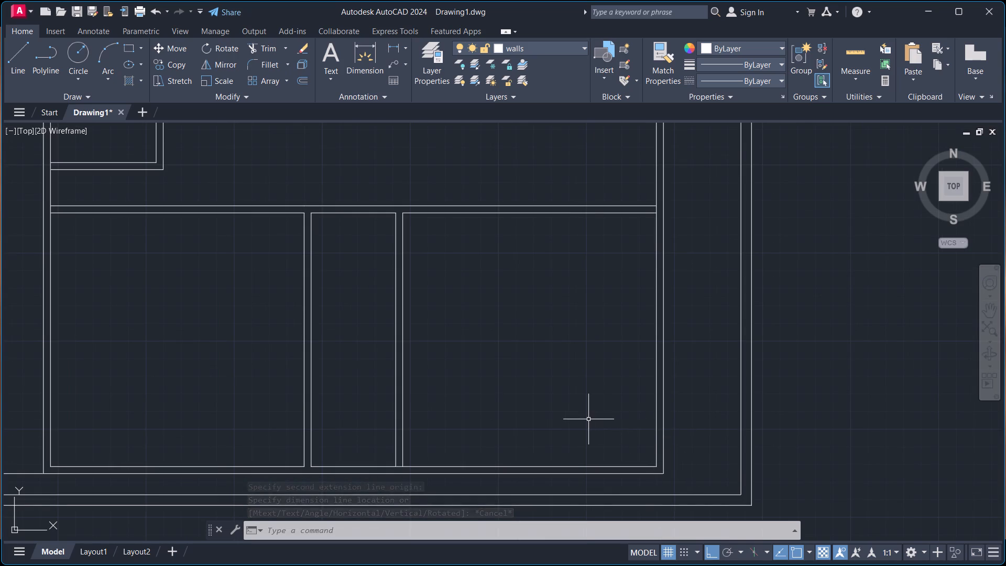
{"action": "scroll", "coordinate": [588, 419], "scroll_direction": "down", "scroll_amount": 1}
{"action": "middle_click_drag", "start_coordinate": [572, 390], "coordinate": [533, 414]}
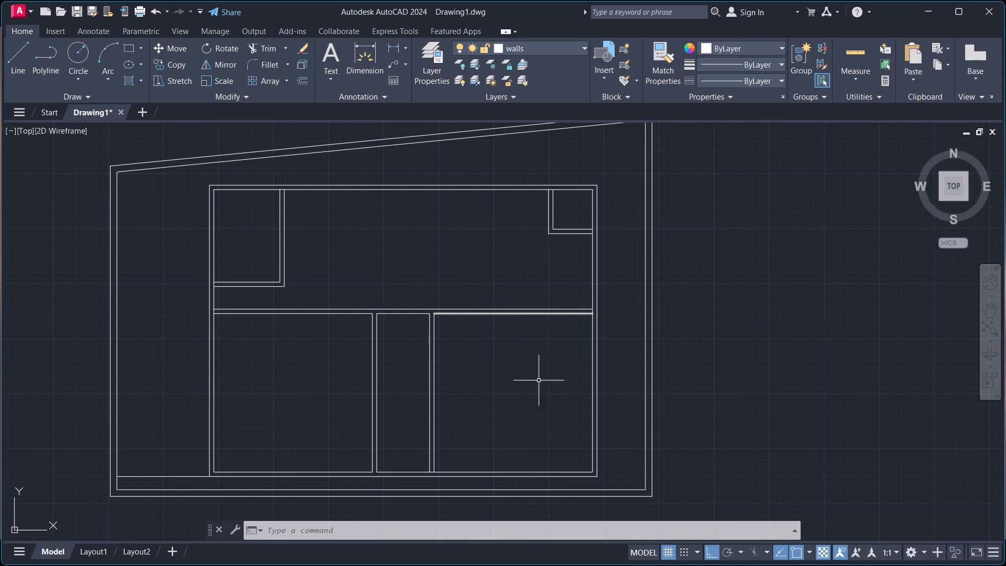
{"action": "scroll", "coordinate": [612, 477], "scroll_direction": "up", "scroll_amount": 2}
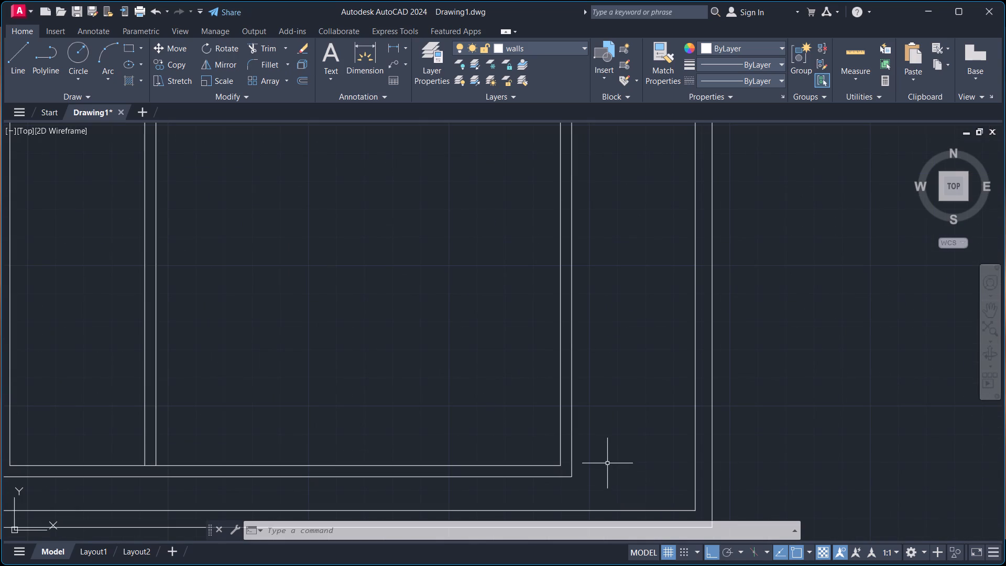
{"action": "scroll", "coordinate": [607, 463], "scroll_direction": "down", "scroll_amount": 1}
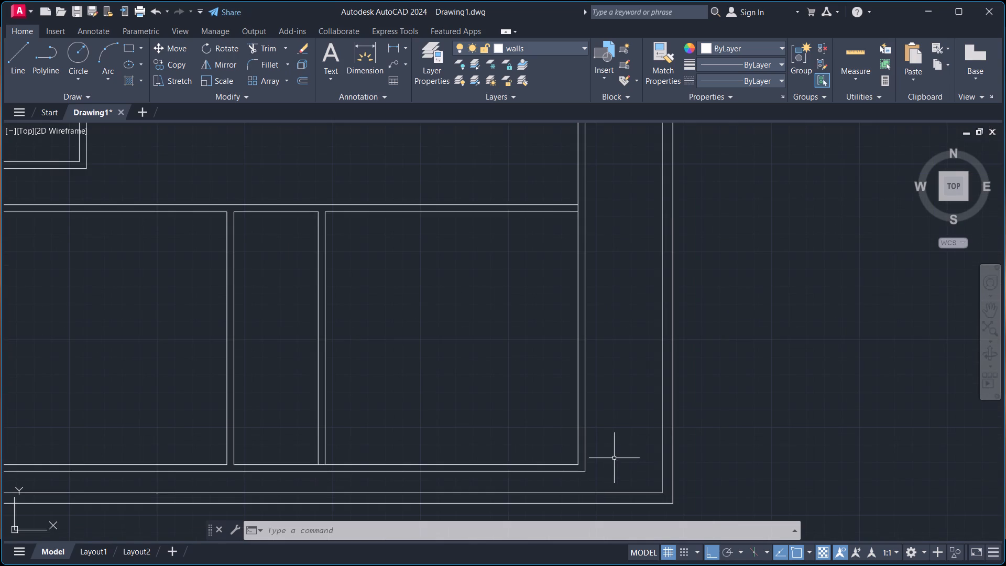
{"action": "scroll", "coordinate": [615, 458], "scroll_direction": "down", "scroll_amount": 1}
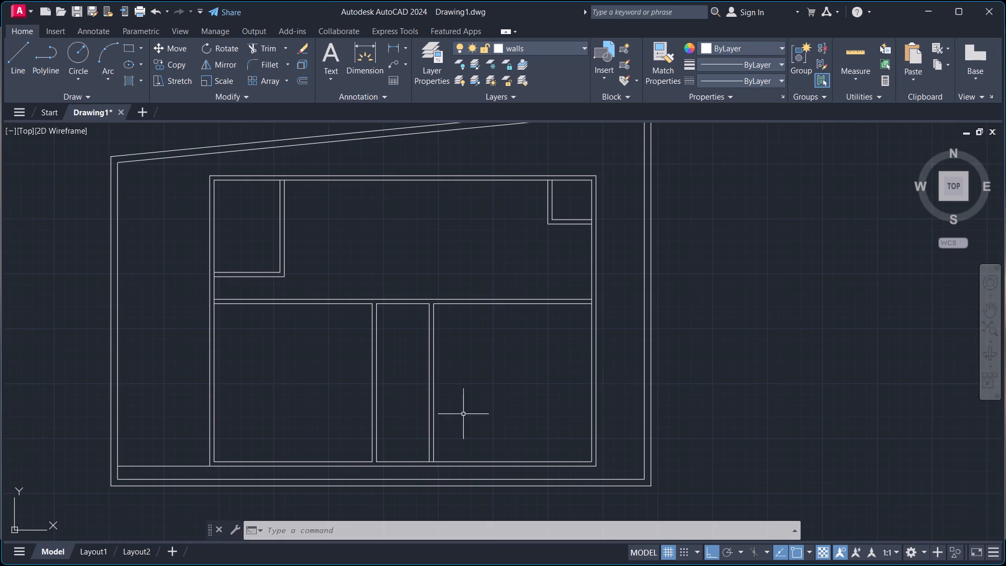
{"action": "left_click", "coordinate": [391, 50]}
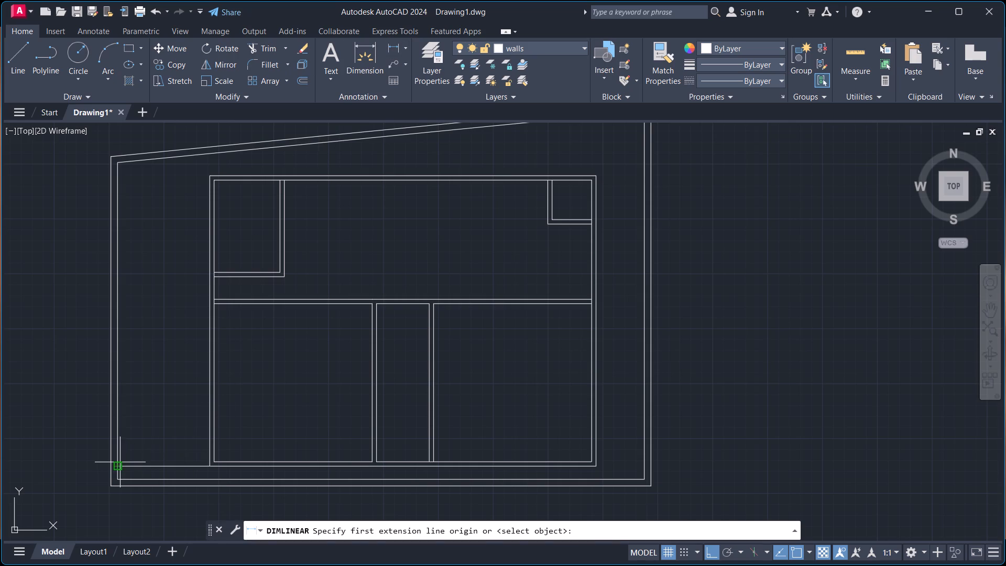
{"action": "left_click", "coordinate": [120, 462]}
{"action": "left_click", "coordinate": [211, 465]}
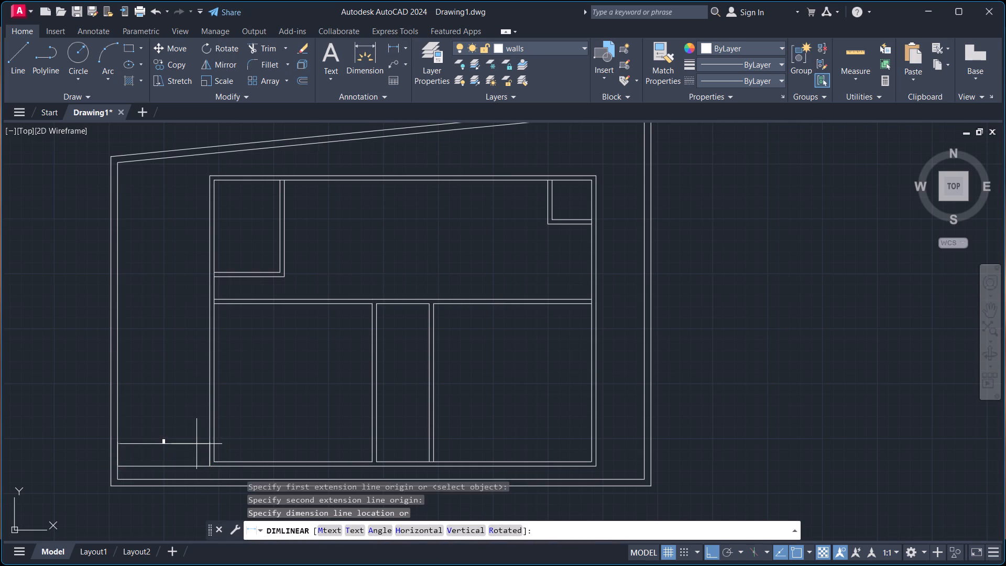
{"action": "scroll", "coordinate": [196, 444], "scroll_direction": "up", "scroll_amount": 2}
{"action": "scroll", "coordinate": [196, 444], "scroll_direction": "down", "scroll_amount": 2}
{"action": "key", "text": "Escape"}
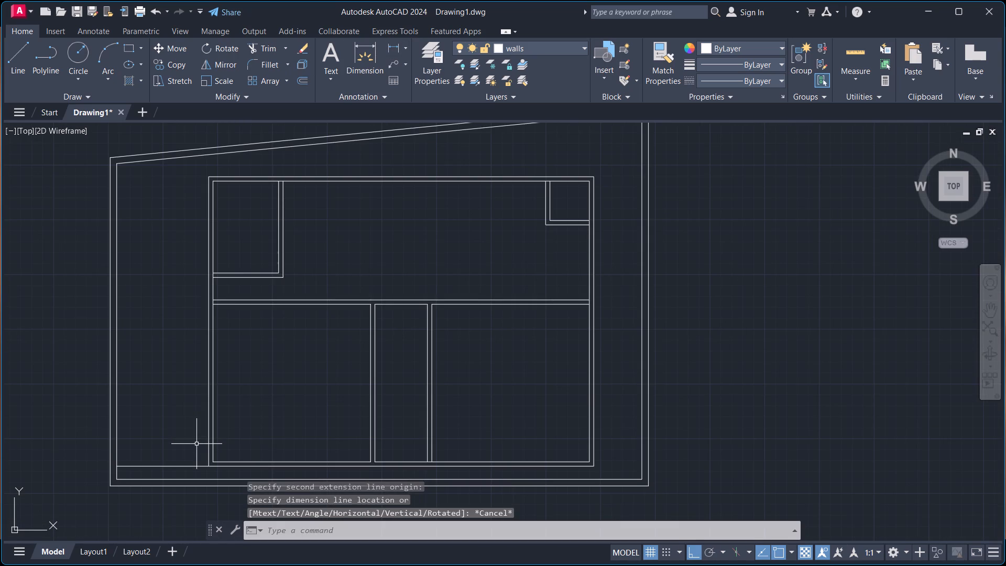
Measure the house's overall outer width along its south wall, from southwest to southeast corner, with a linear dimension.
{"action": "left_click", "coordinate": [391, 51]}
{"action": "scroll", "coordinate": [257, 434], "scroll_direction": "down", "scroll_amount": 1}
{"action": "scroll", "coordinate": [225, 455], "scroll_direction": "up", "scroll_amount": 2}
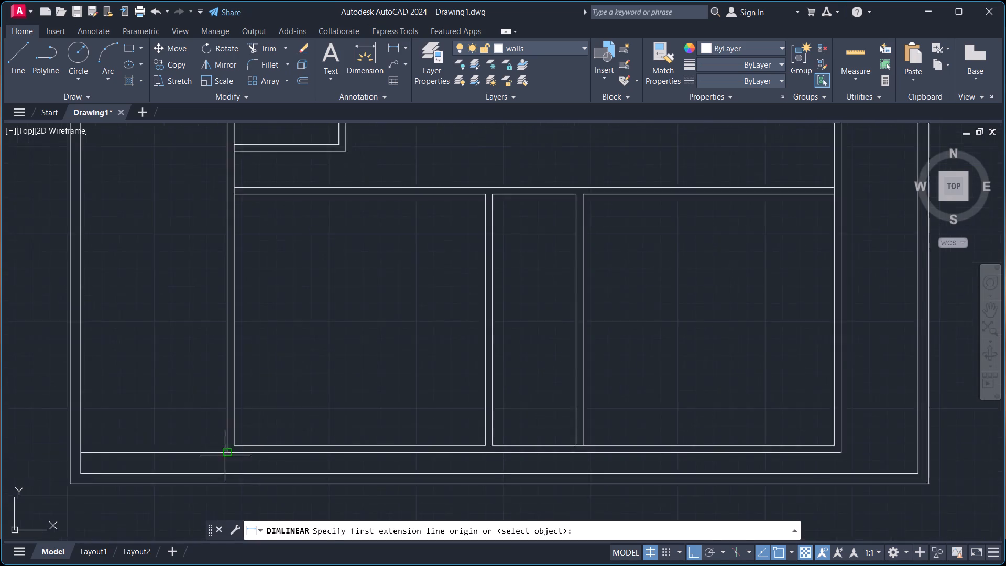
{"action": "scroll", "coordinate": [225, 455], "scroll_direction": "up", "scroll_amount": 1}
{"action": "left_click", "coordinate": [228, 451]}
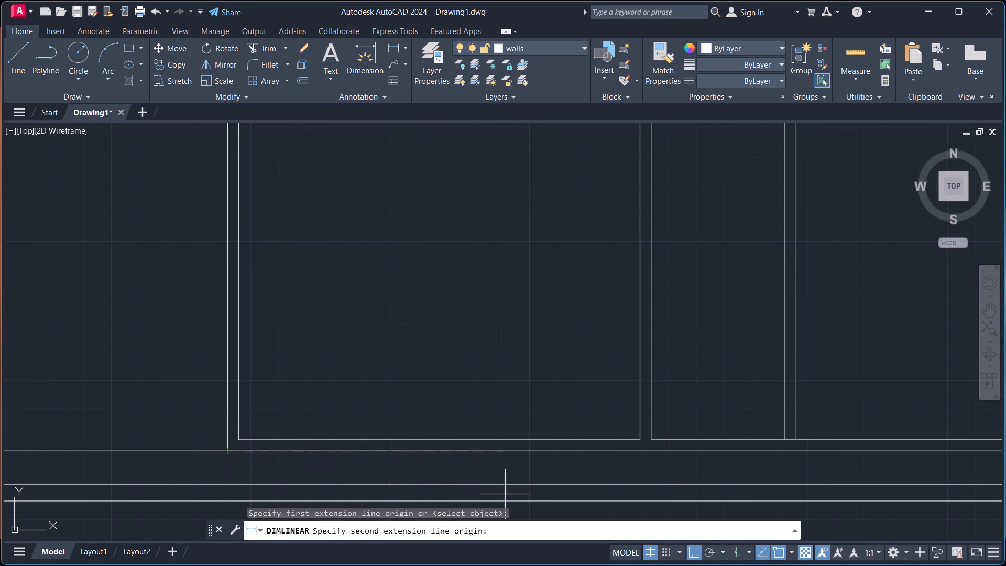
{"action": "scroll", "coordinate": [636, 460], "scroll_direction": "down", "scroll_amount": 3}
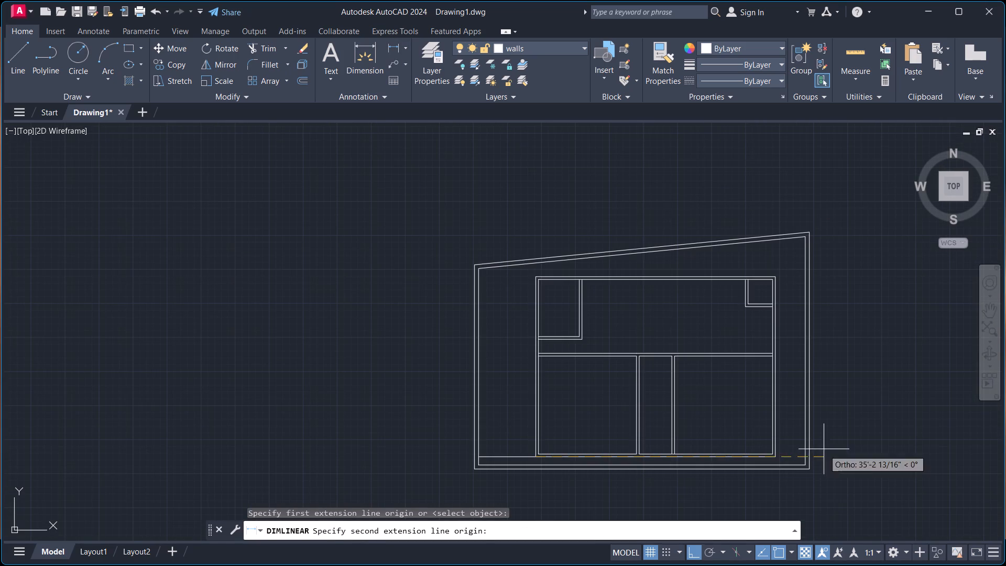
{"action": "scroll", "coordinate": [772, 456], "scroll_direction": "up", "scroll_amount": 3}
{"action": "left_click", "coordinate": [778, 462]}
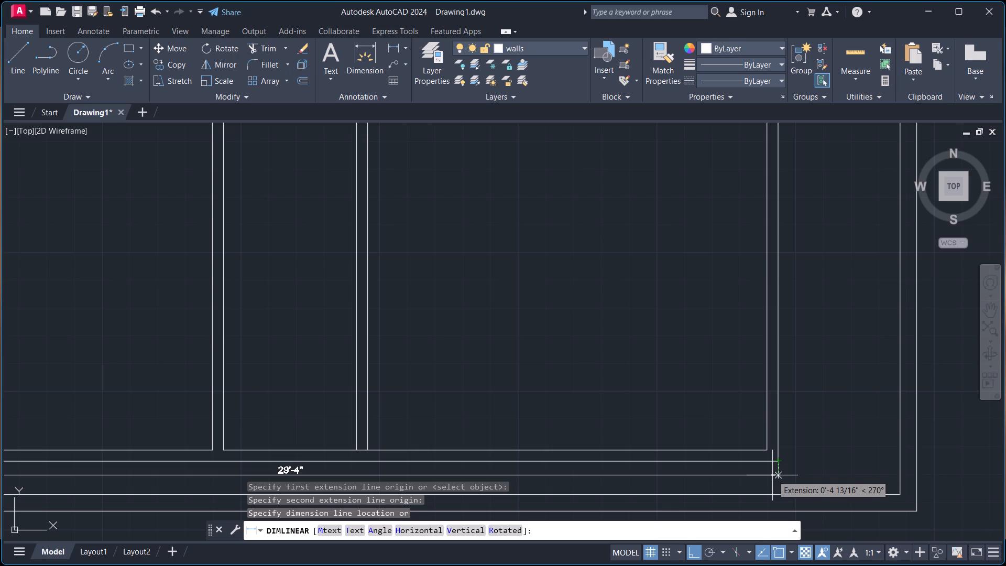
{"action": "key", "text": "Escape"}
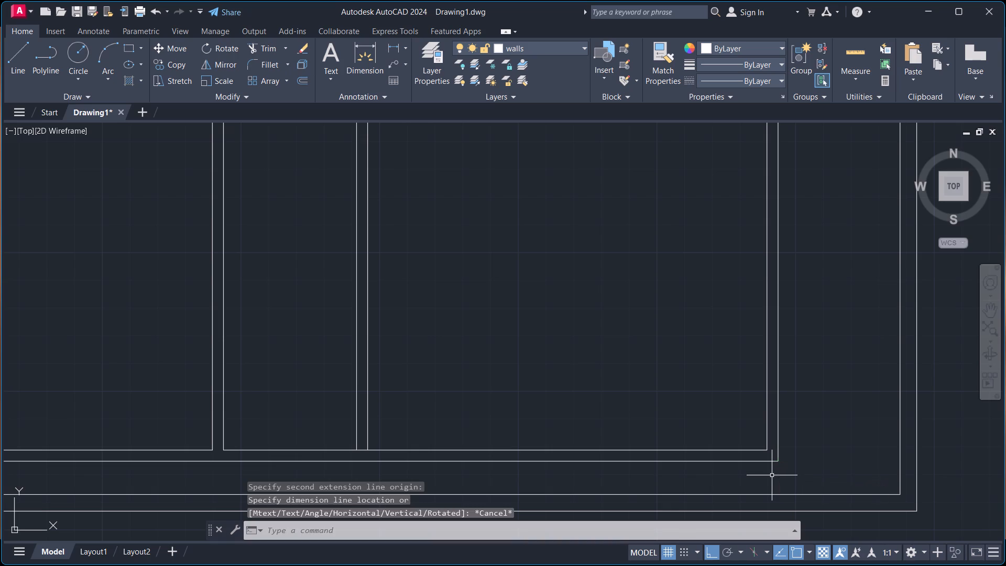
Measure the east setback again, from the house's southeast outer corner across to the boundary wall's inner face.
{"action": "key", "text": "space"}
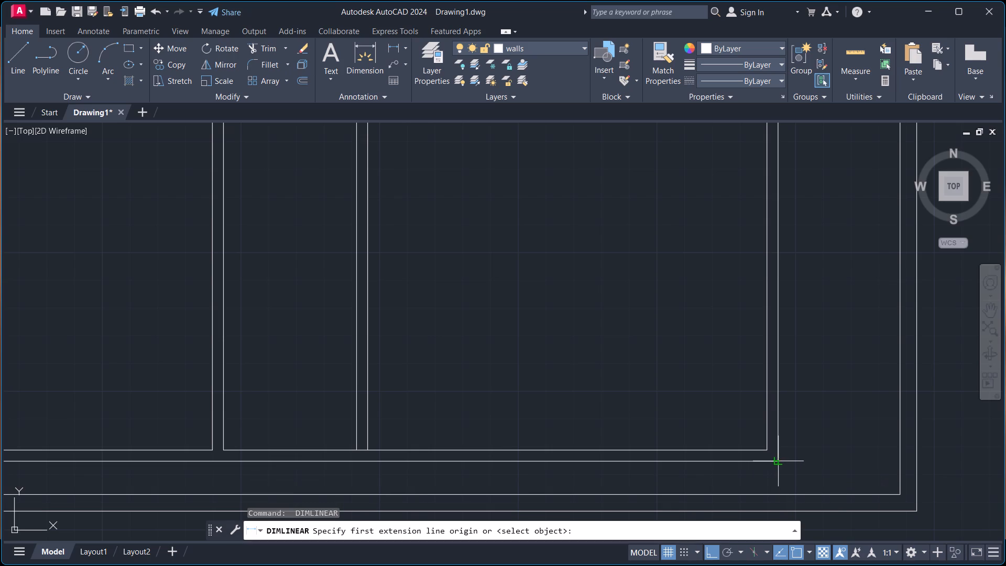
{"action": "left_click", "coordinate": [779, 461]}
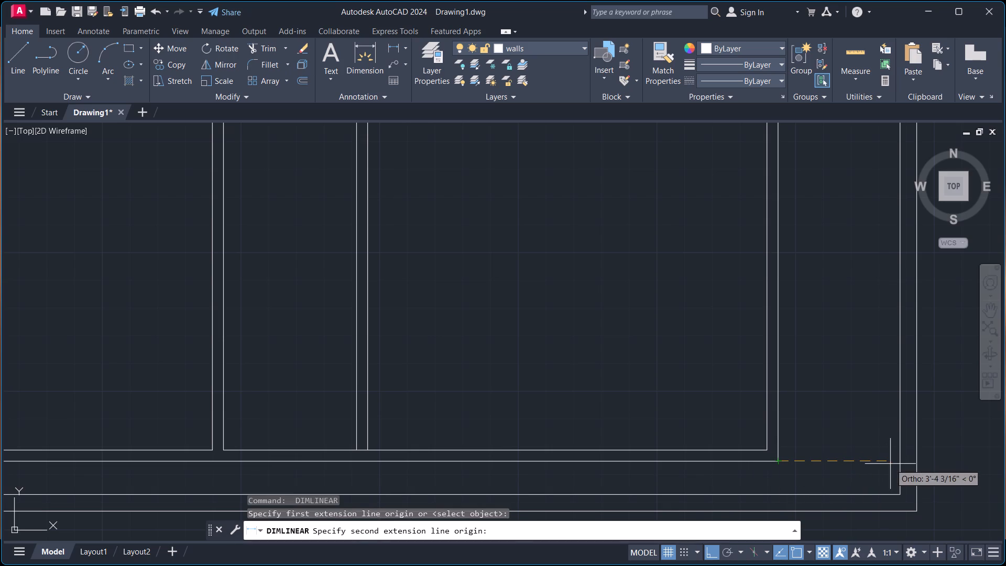
{"action": "left_click", "coordinate": [900, 462]}
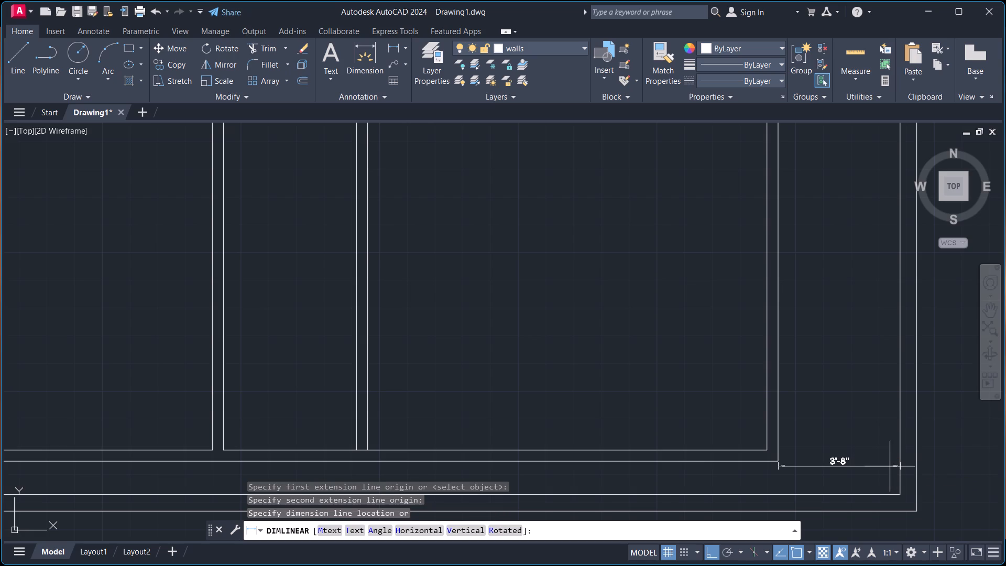
{"action": "key", "text": "Escape"}
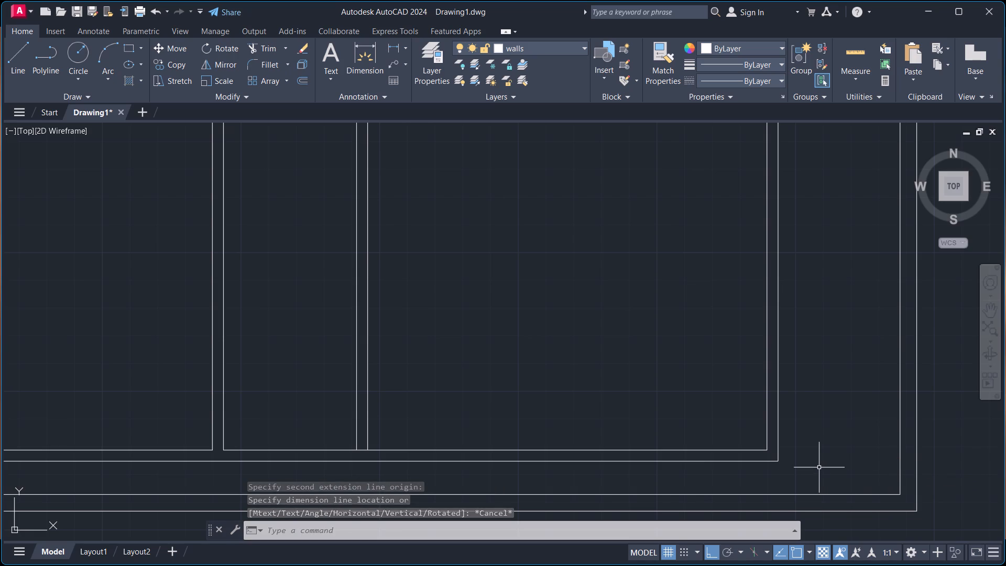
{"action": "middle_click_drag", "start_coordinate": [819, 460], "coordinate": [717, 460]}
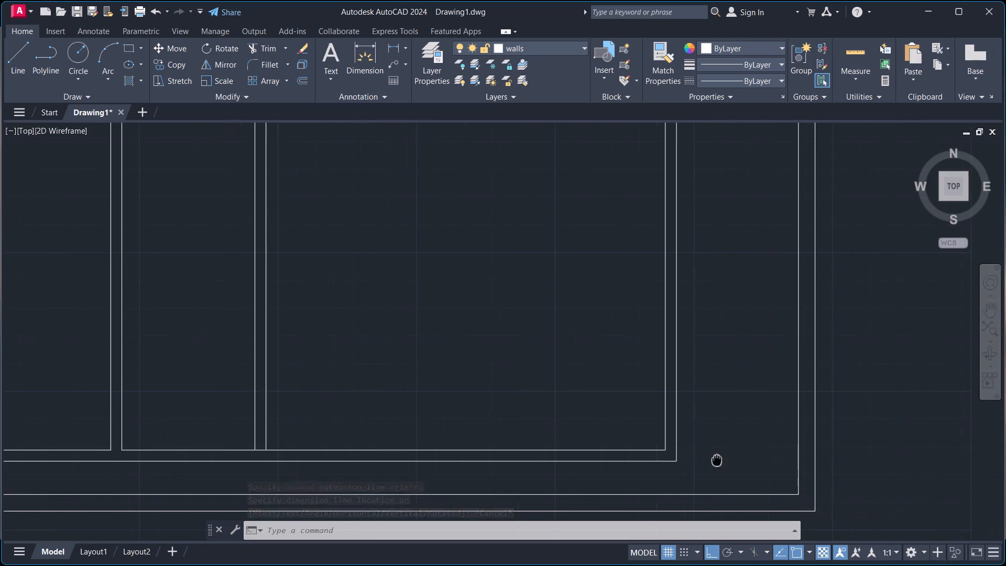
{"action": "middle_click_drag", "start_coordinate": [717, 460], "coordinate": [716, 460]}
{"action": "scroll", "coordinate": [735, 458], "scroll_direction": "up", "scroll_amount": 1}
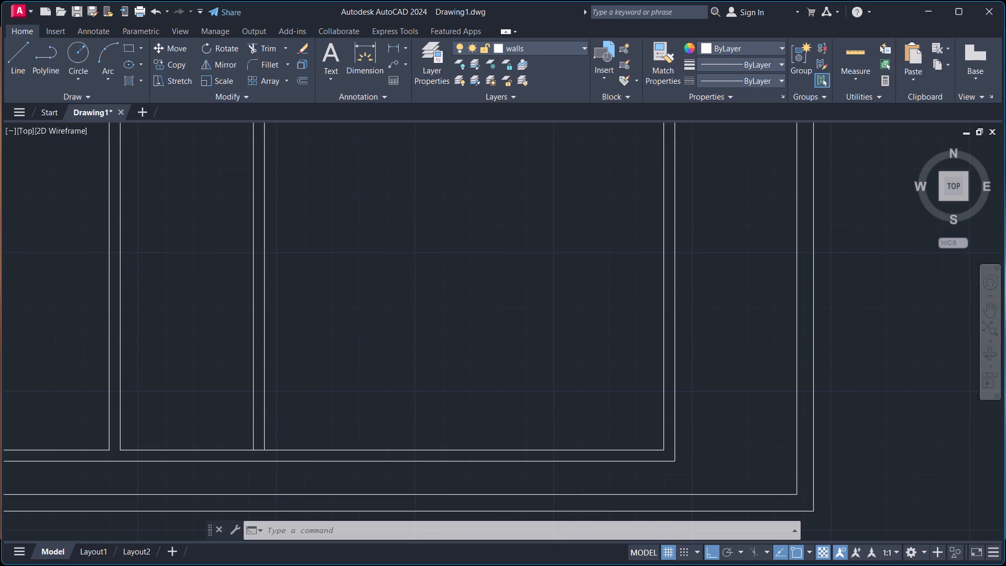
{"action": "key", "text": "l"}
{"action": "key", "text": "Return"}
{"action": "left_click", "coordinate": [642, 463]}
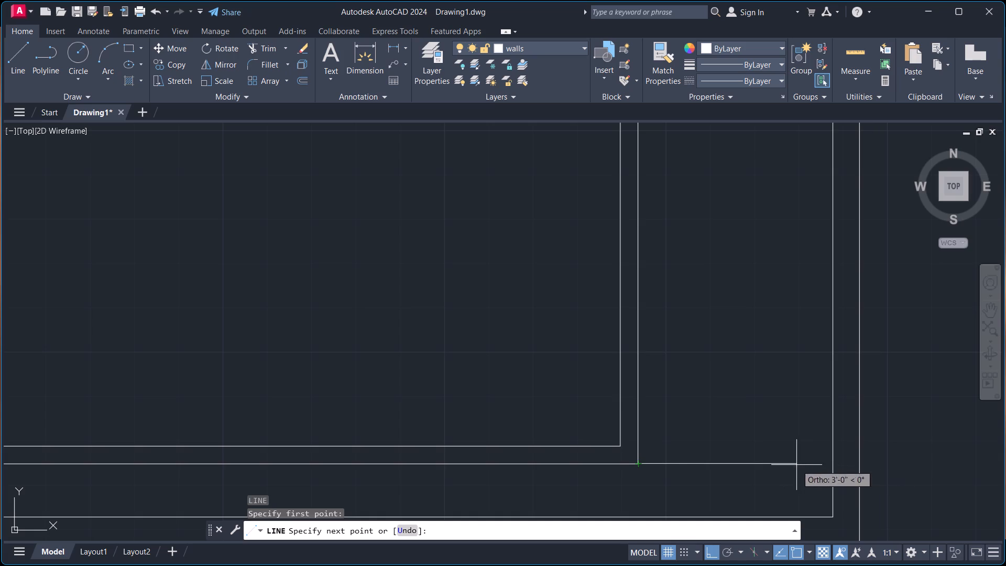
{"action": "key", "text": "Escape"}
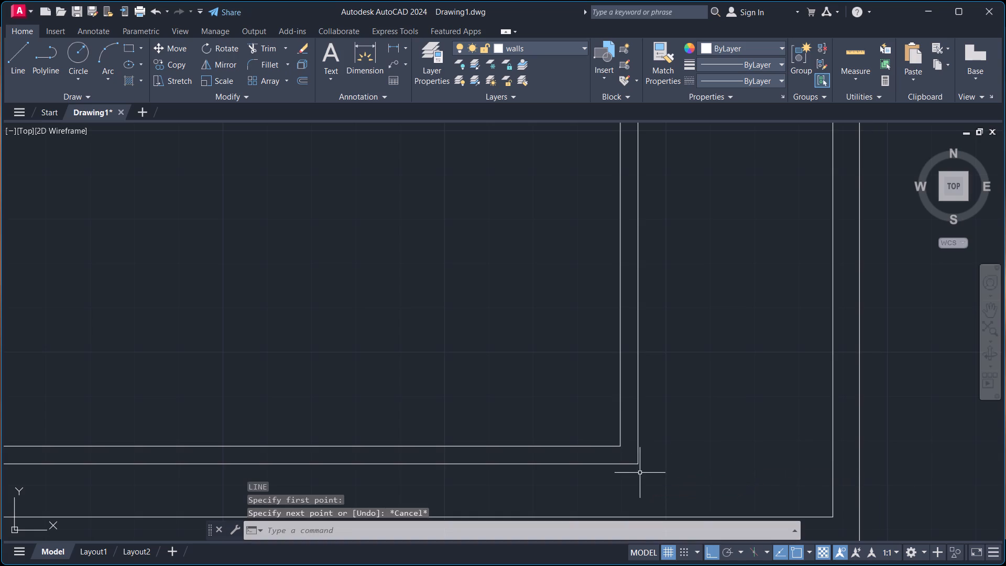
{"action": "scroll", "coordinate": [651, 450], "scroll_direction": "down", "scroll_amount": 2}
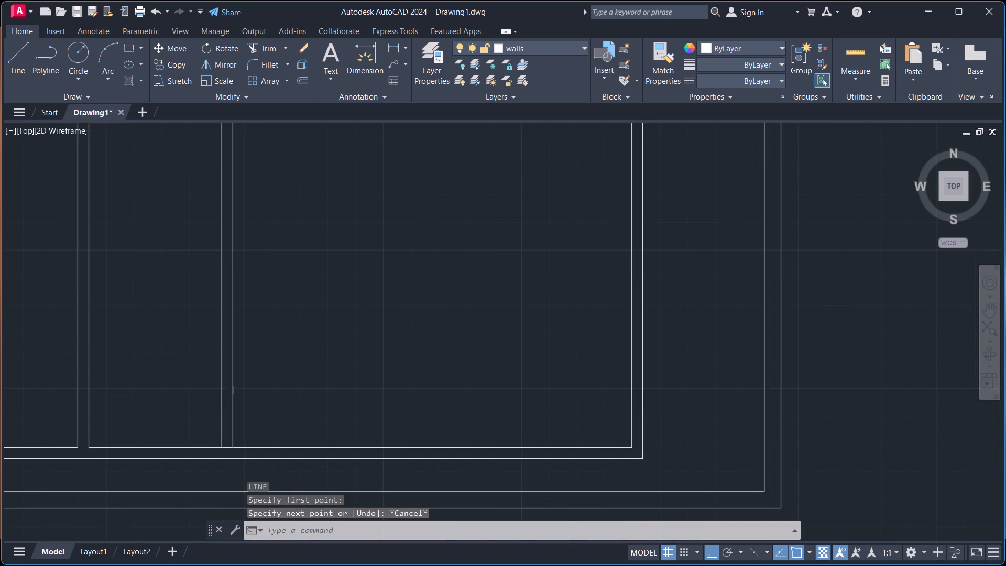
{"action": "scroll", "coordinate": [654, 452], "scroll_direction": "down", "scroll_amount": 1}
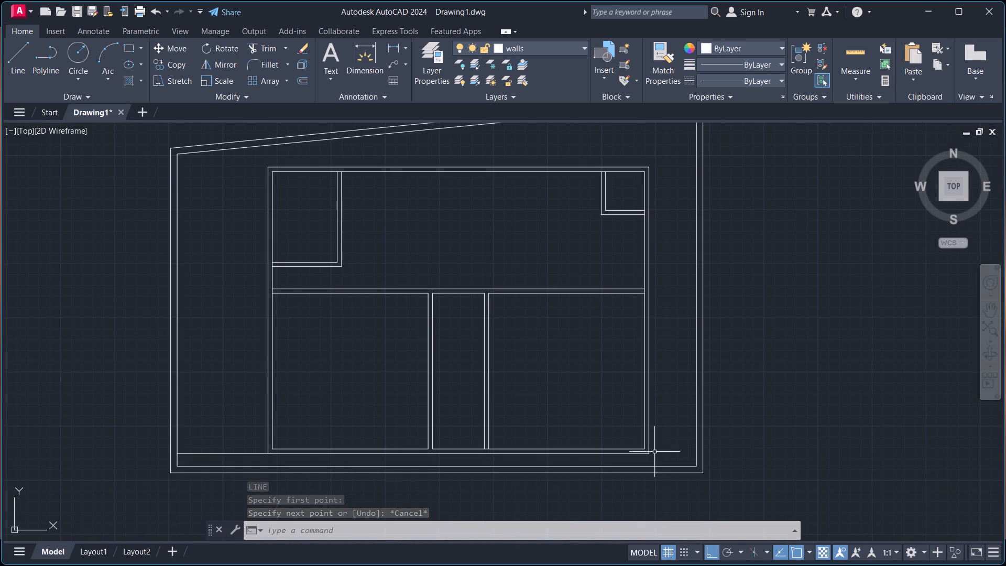
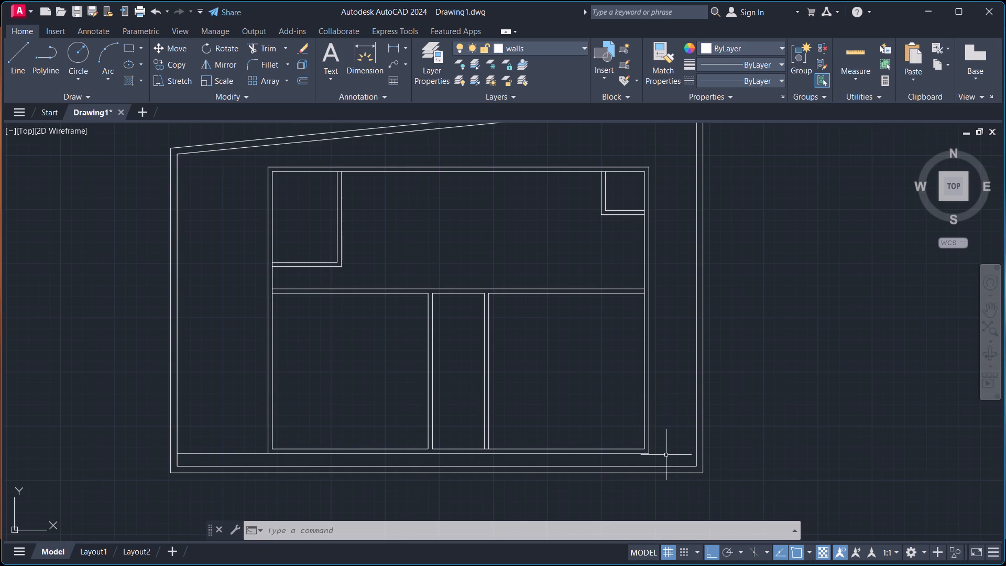
Draw a horizontal line from the house's southeast outer corner to the east boundary wall's inner face.
{"action": "middle_click_drag", "start_coordinate": [672, 452], "coordinate": [610, 462]}
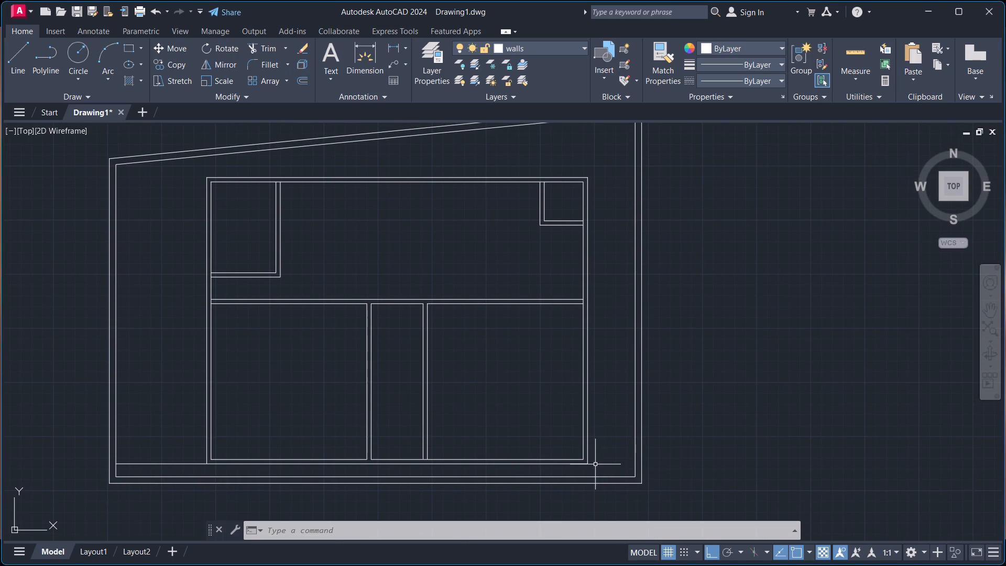
{"action": "key", "text": "l"}
{"action": "key", "text": "Return"}
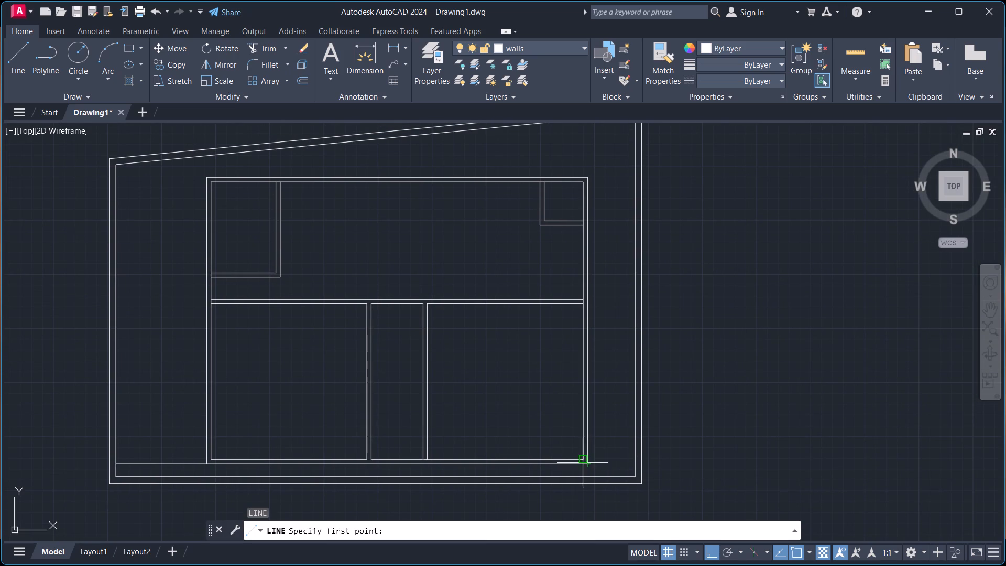
{"action": "left_click", "coordinate": [588, 466]}
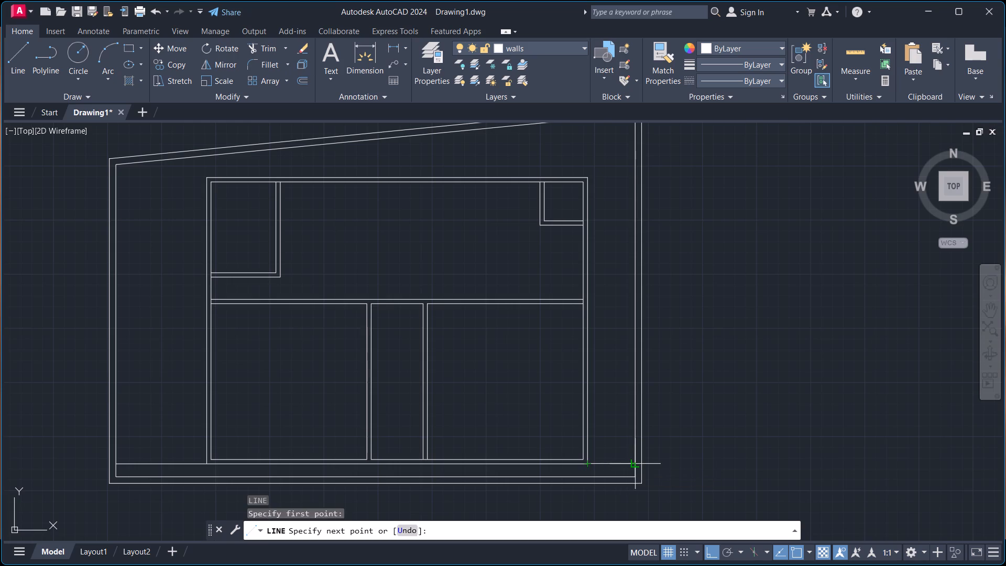
{"action": "left_click", "coordinate": [638, 460]}
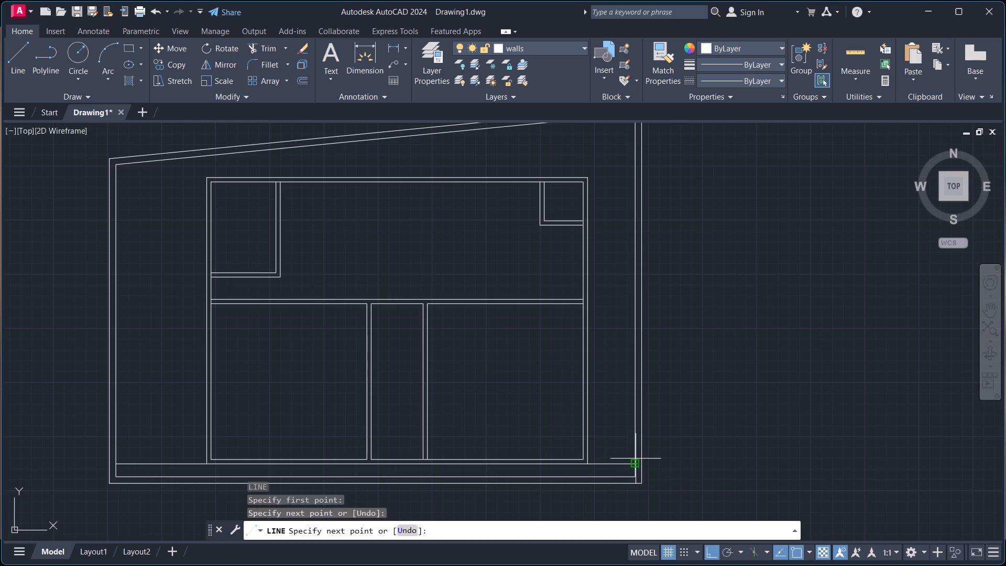
{"action": "key", "text": "Escape"}
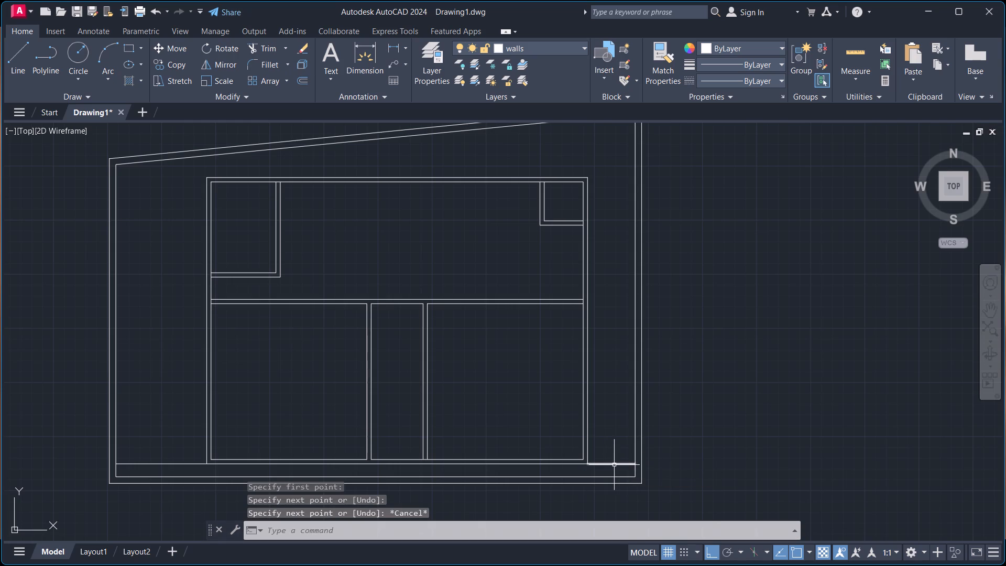
Offset the short line across the southeast setback 4" to the north to form a partition wall.
{"action": "key", "text": "o"}
{"action": "key", "text": "Return"}
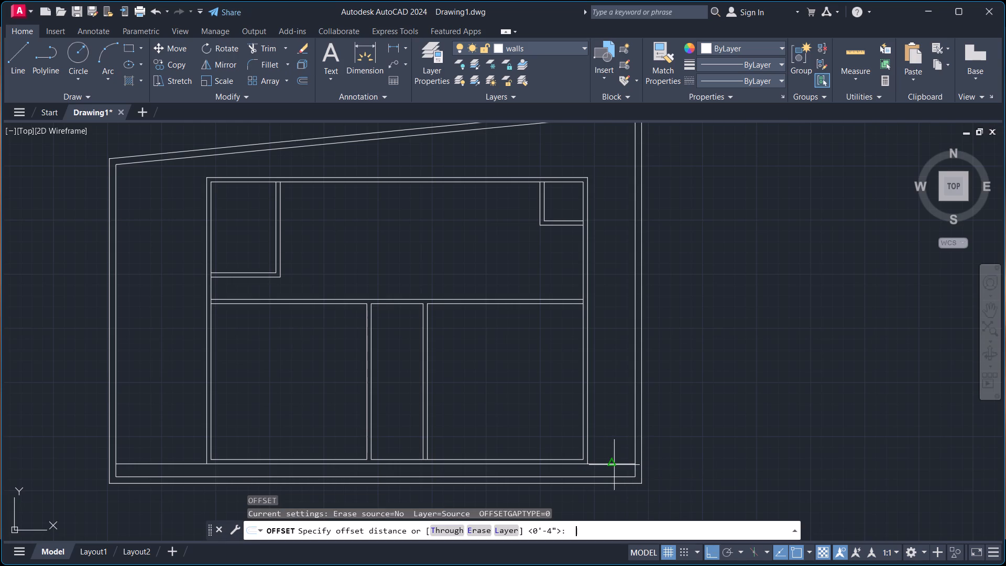
{"action": "left_click", "coordinate": [614, 465]}
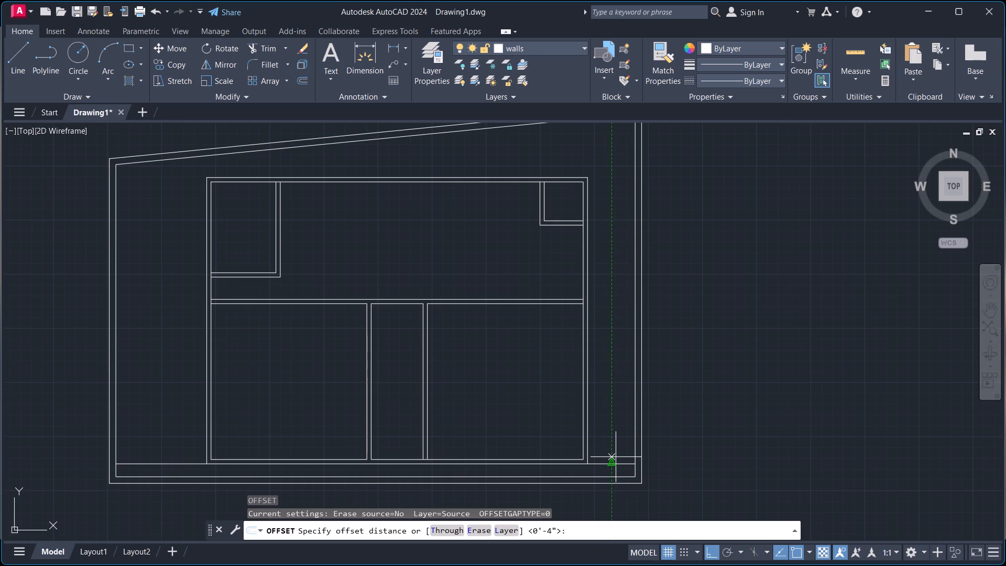
{"action": "key", "text": "4"}
{"action": "key", "text": "Return"}
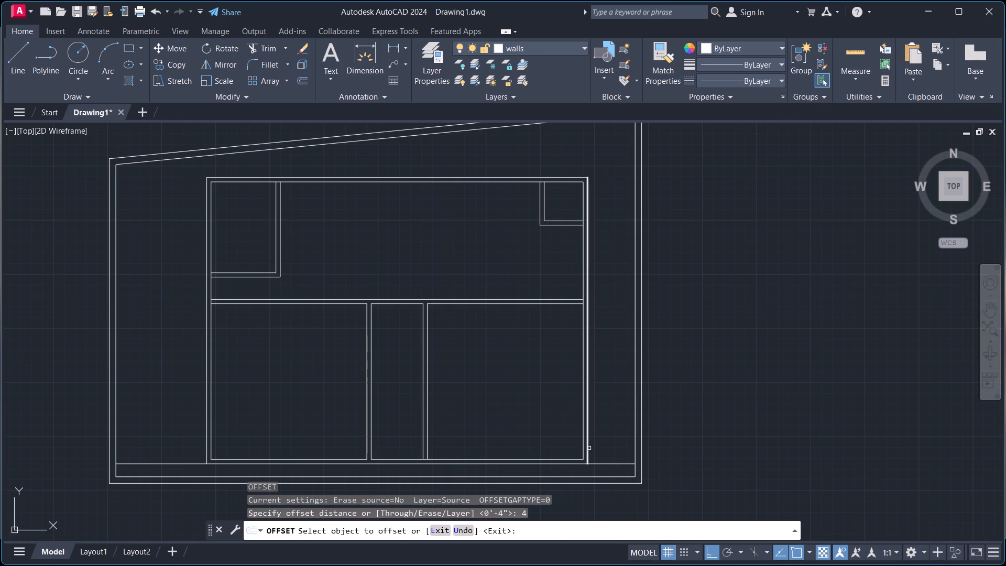
{"action": "left_click", "coordinate": [603, 464]}
{"action": "left_click", "coordinate": [609, 455]}
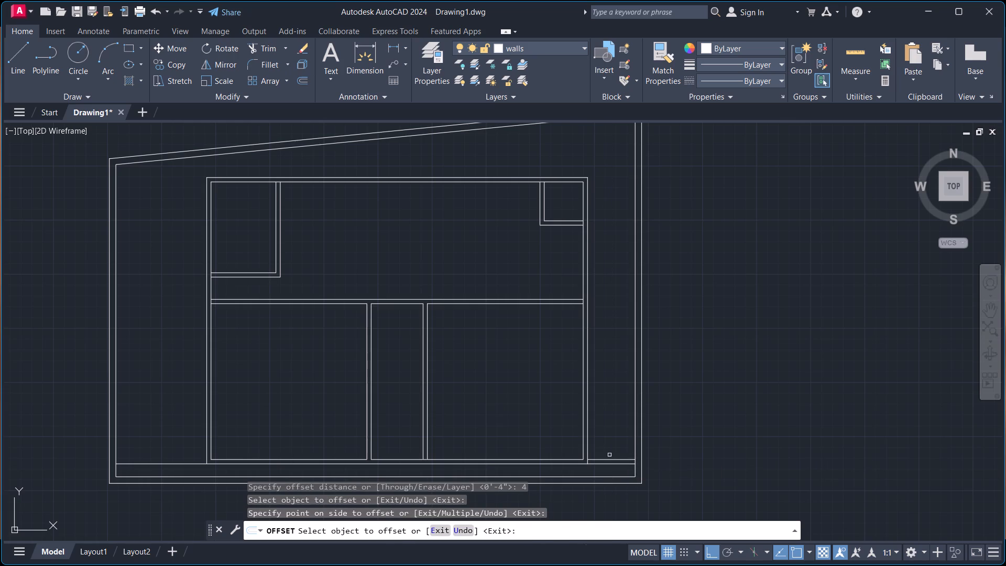
{"action": "scroll", "coordinate": [607, 454], "scroll_direction": "up", "scroll_amount": 4}
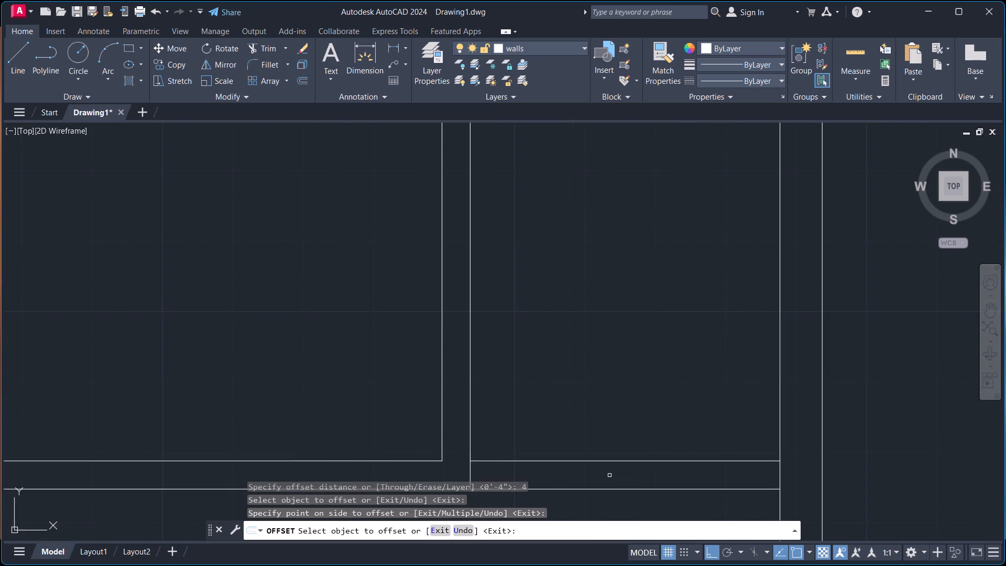
{"action": "key", "text": "Escape"}
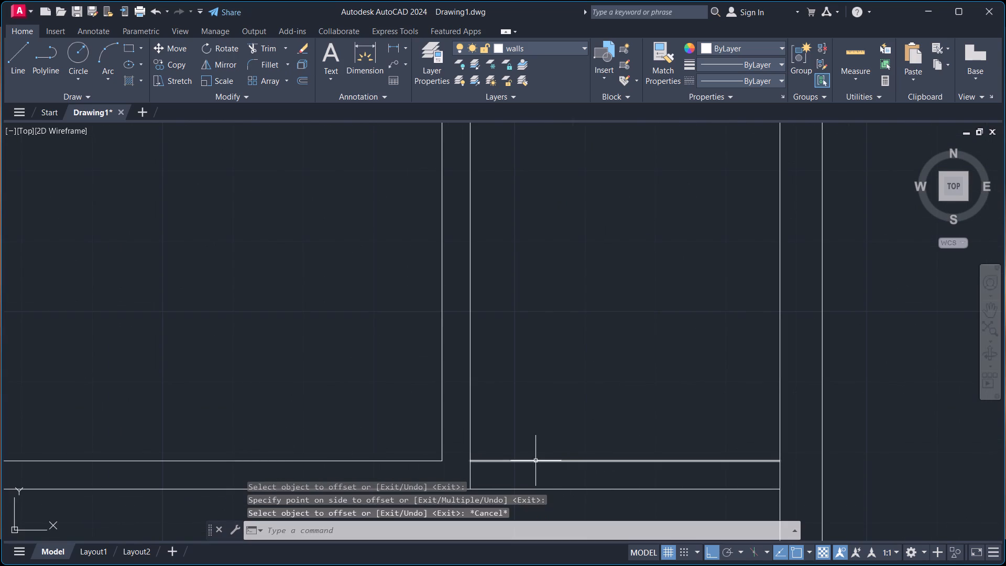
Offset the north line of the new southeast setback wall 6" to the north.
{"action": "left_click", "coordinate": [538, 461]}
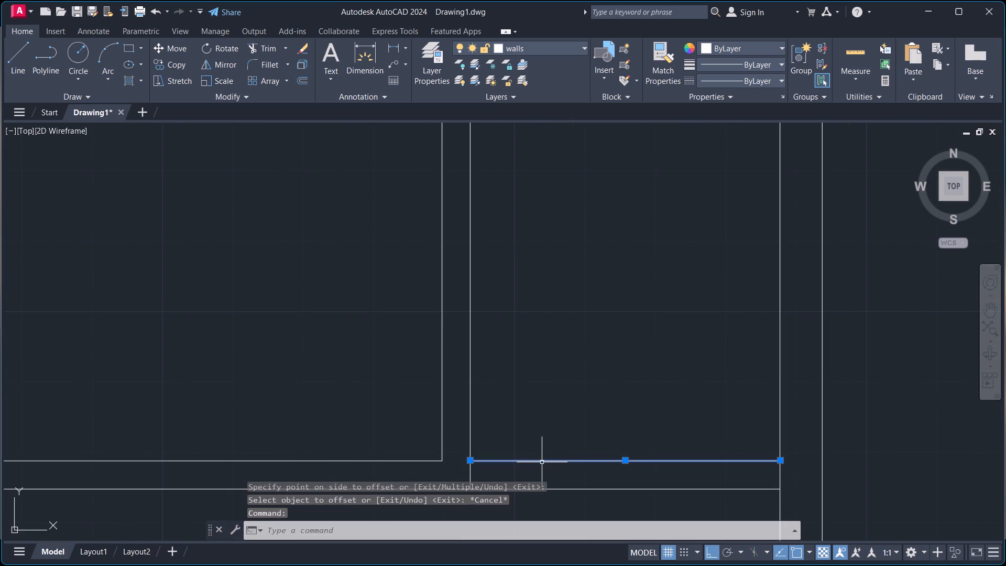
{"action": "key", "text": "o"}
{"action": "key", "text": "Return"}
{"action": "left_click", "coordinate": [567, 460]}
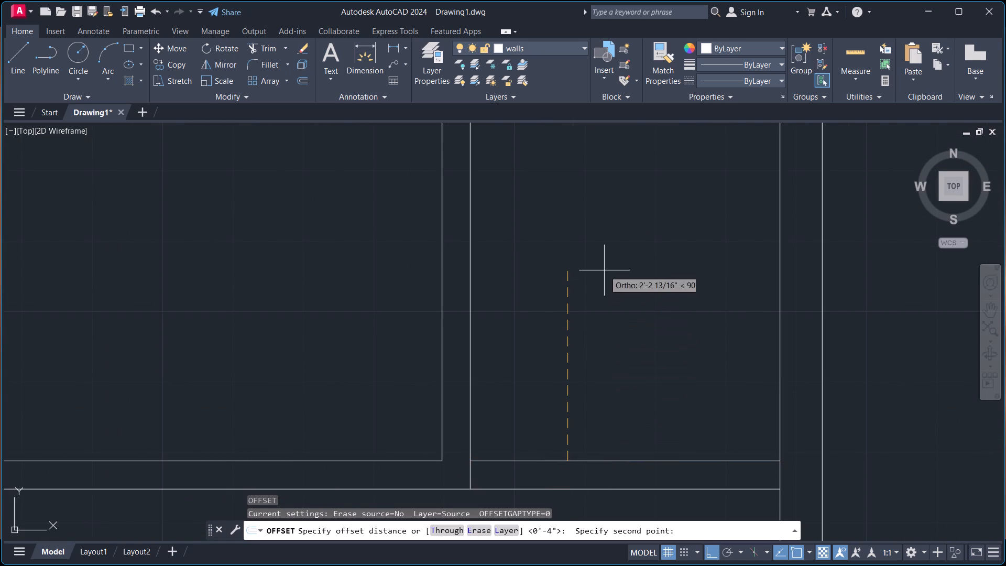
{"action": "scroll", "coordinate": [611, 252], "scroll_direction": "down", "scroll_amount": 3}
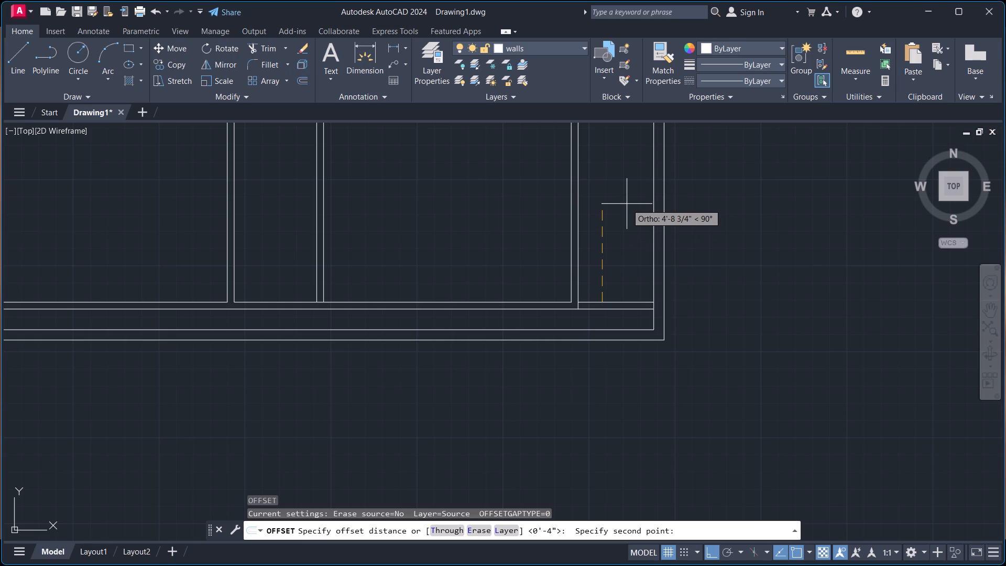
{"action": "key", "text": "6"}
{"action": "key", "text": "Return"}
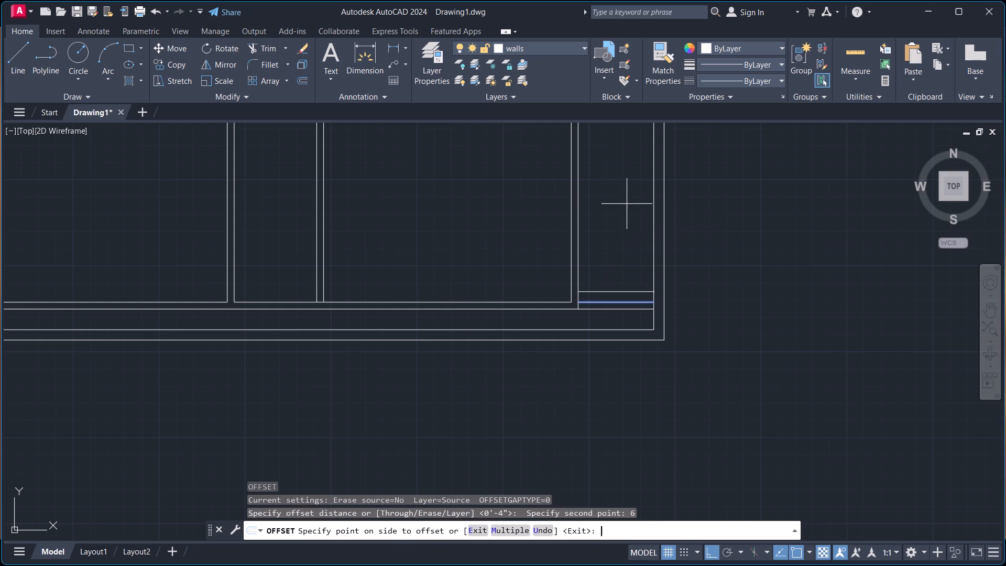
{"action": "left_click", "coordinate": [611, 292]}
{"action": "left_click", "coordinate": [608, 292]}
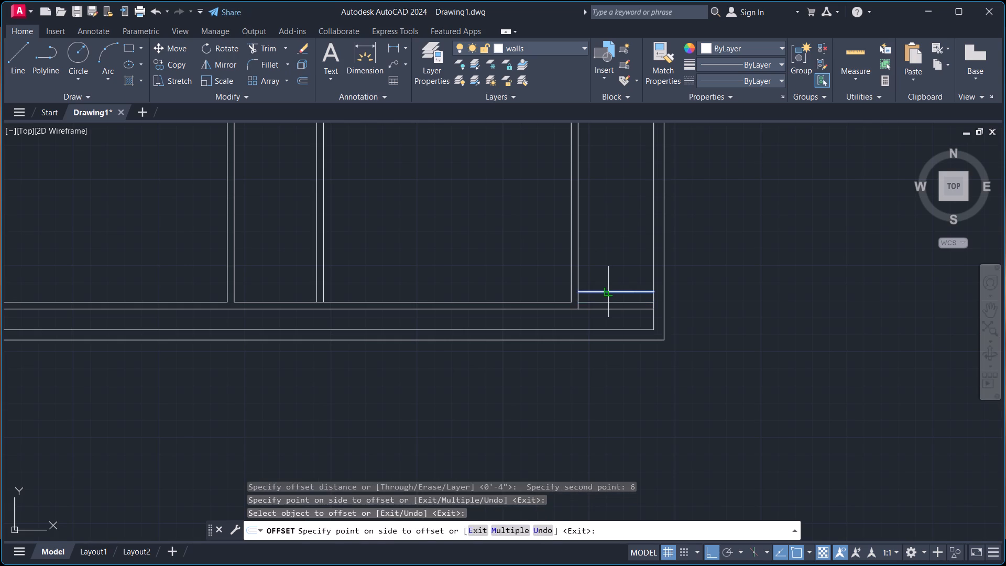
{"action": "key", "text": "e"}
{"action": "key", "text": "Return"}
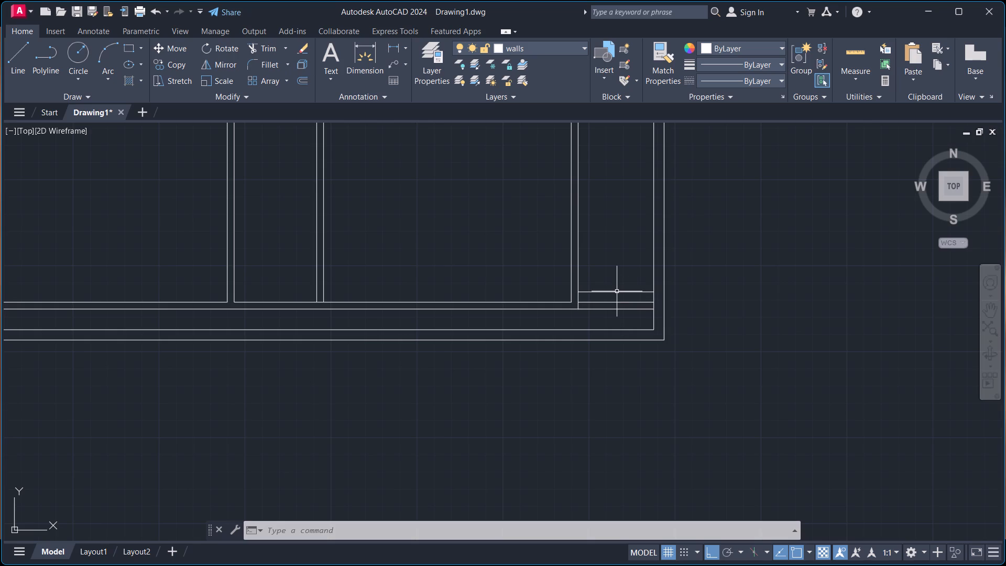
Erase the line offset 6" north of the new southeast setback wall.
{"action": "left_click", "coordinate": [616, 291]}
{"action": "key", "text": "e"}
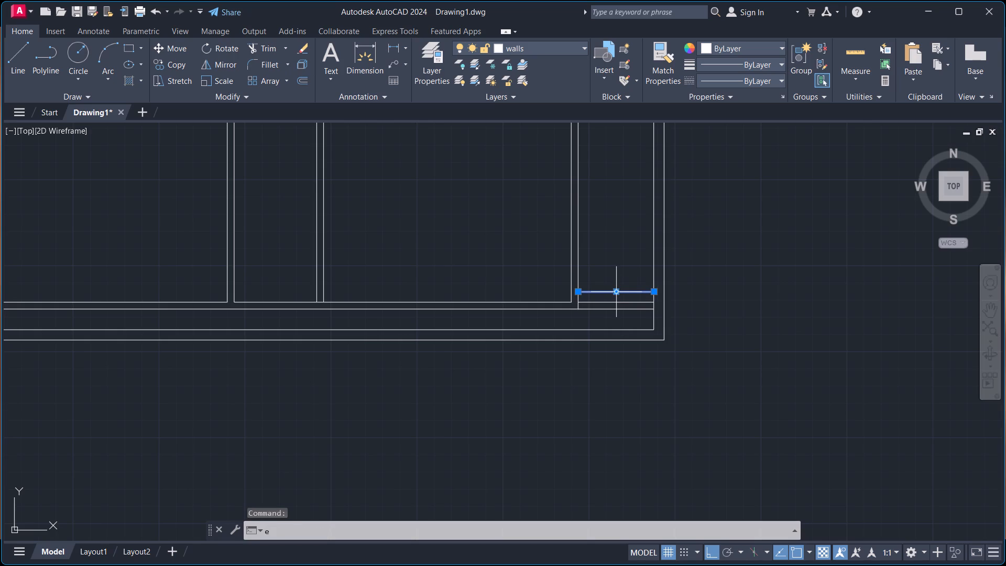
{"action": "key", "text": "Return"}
Offset the north line of the southeast setback wall 6' to the north, between house and boundary wall.
{"action": "scroll", "coordinate": [627, 271], "scroll_direction": "up", "scroll_amount": 1}
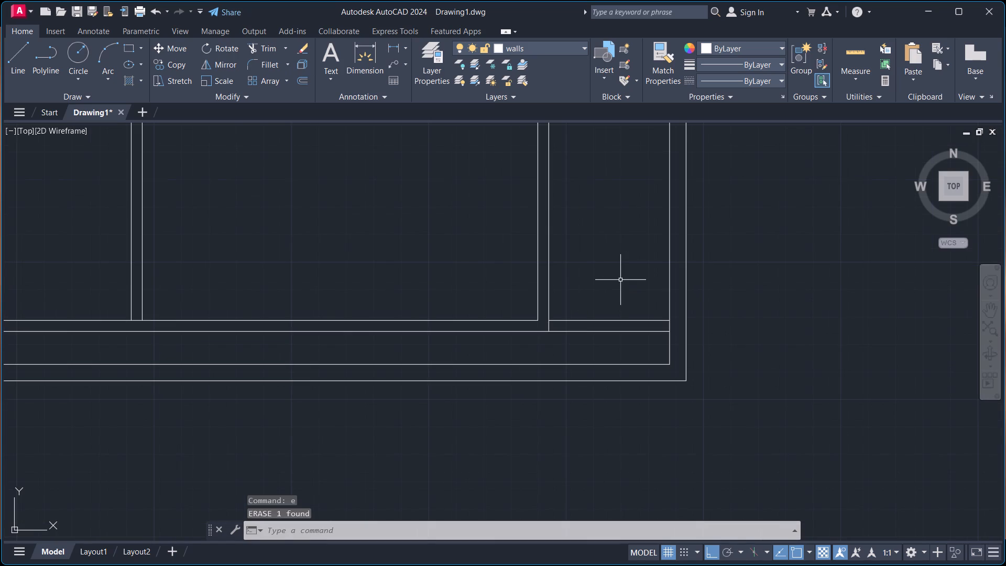
{"action": "key", "text": "o"}
{"action": "key", "text": "Return"}
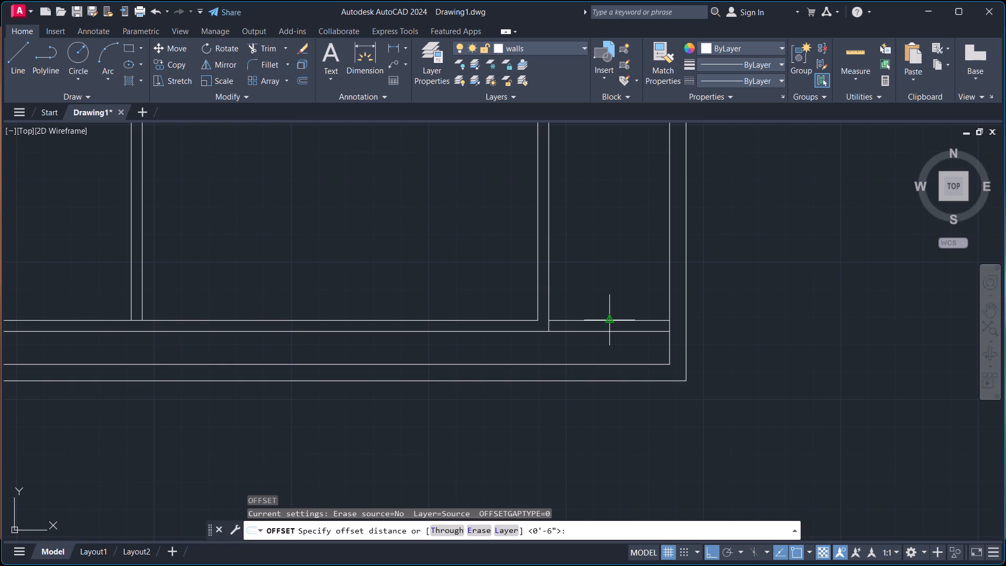
{"action": "left_click_drag", "start_coordinate": [610, 317], "coordinate": [615, 309]}
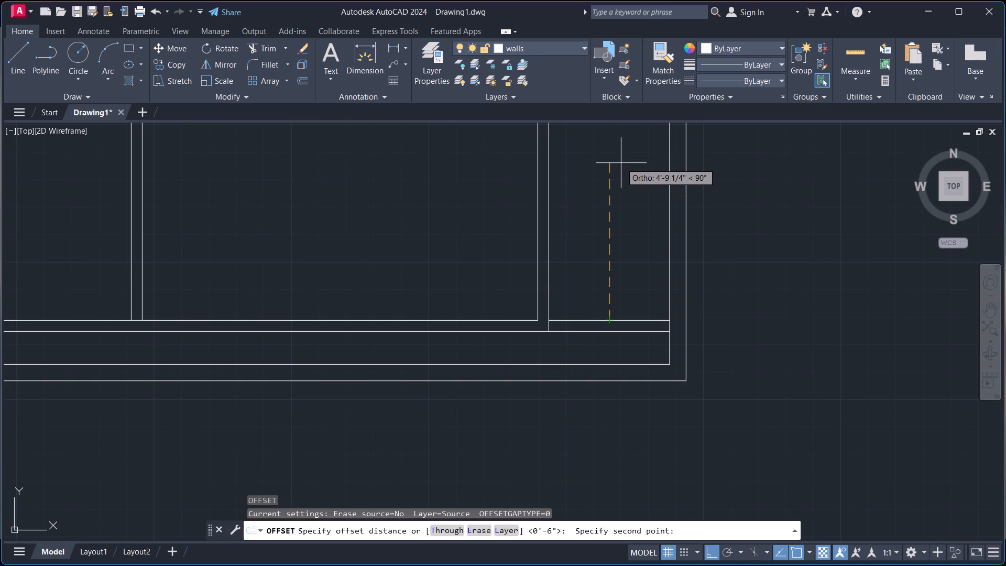
{"action": "key", "text": "6"}
{"action": "key", "text": "apostrophe"}
{"action": "key", "text": "Return"}
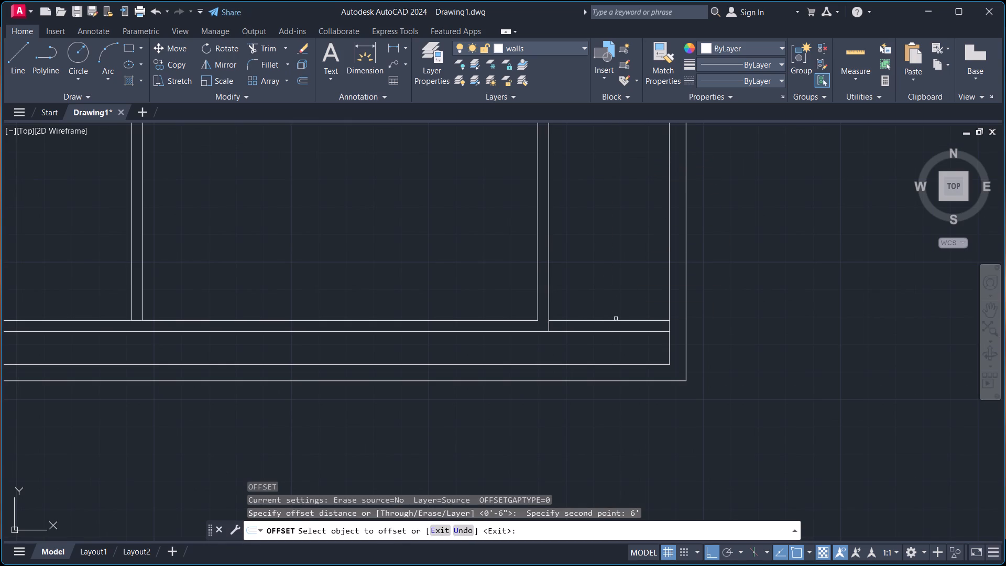
{"action": "left_click_drag", "start_coordinate": [616, 319], "coordinate": [622, 311]}
{"action": "scroll", "coordinate": [613, 181], "scroll_direction": "down", "scroll_amount": 2}
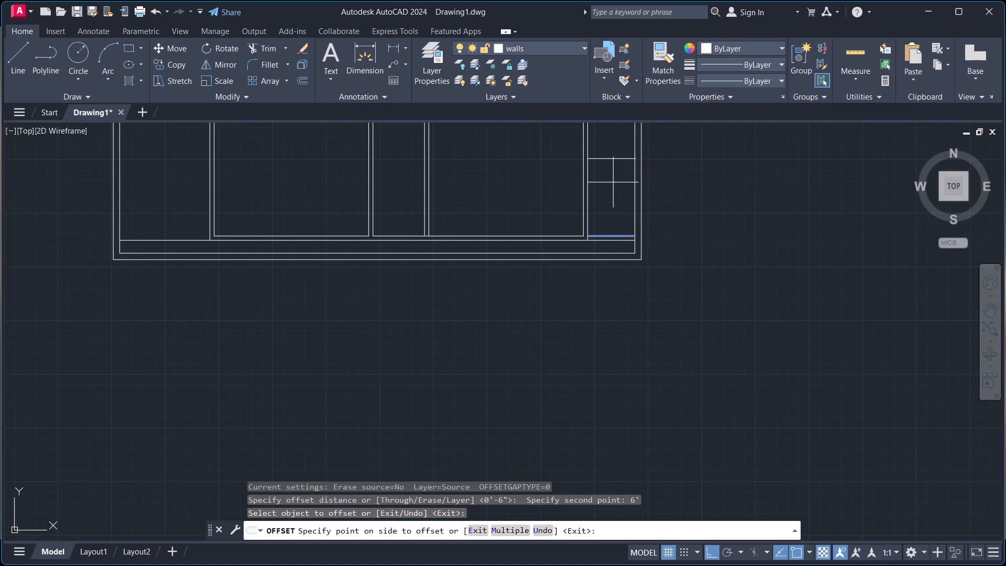
{"action": "left_click", "coordinate": [611, 173]}
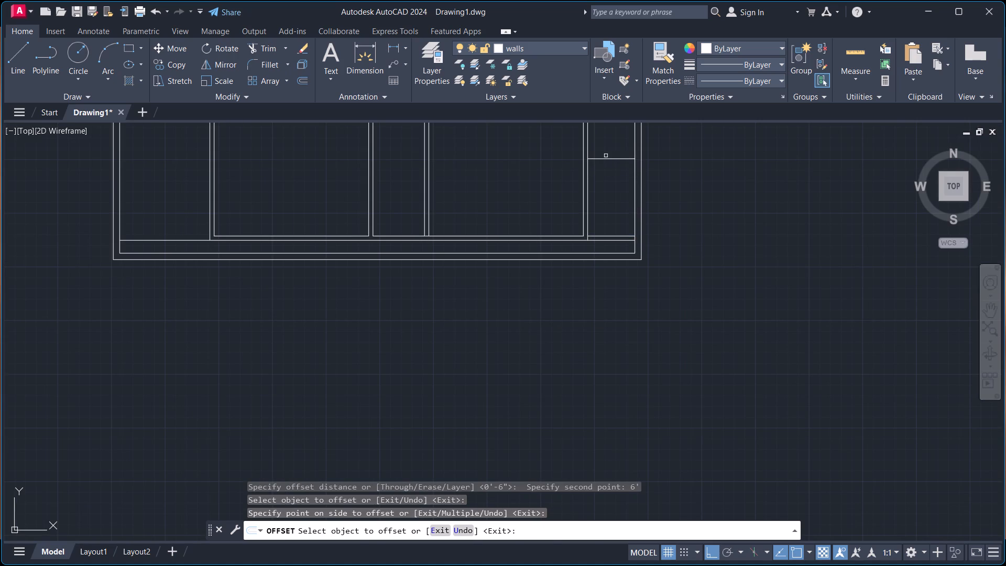
{"action": "key", "text": "Escape"}
{"action": "key", "text": "Escape"}
Offset the new line across the east setback 4" to the north, completing the room's north wall.
{"action": "scroll", "coordinate": [606, 156], "scroll_direction": "up", "scroll_amount": 2}
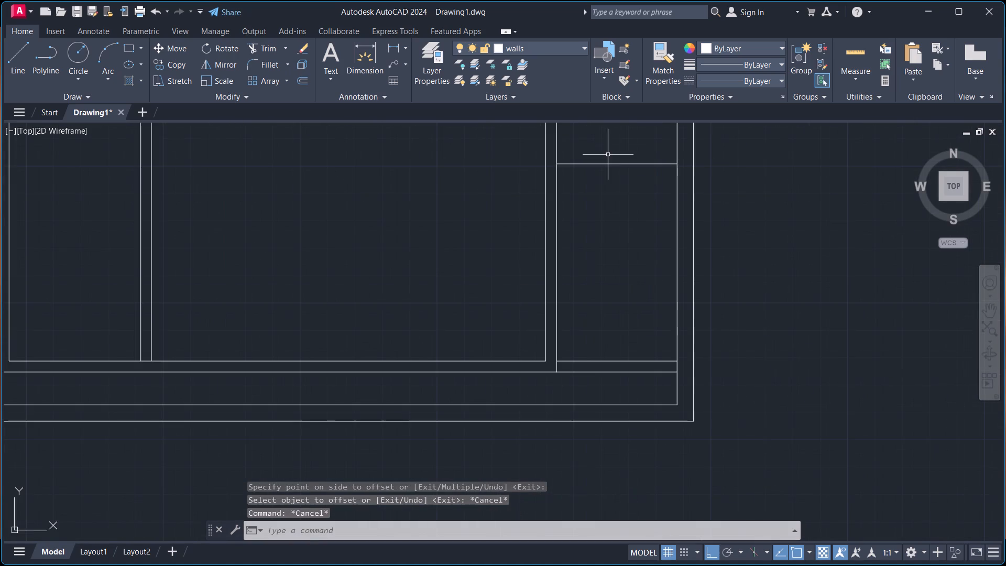
{"action": "scroll", "coordinate": [608, 155], "scroll_direction": "up", "scroll_amount": 2}
{"action": "key", "text": "Escape"}
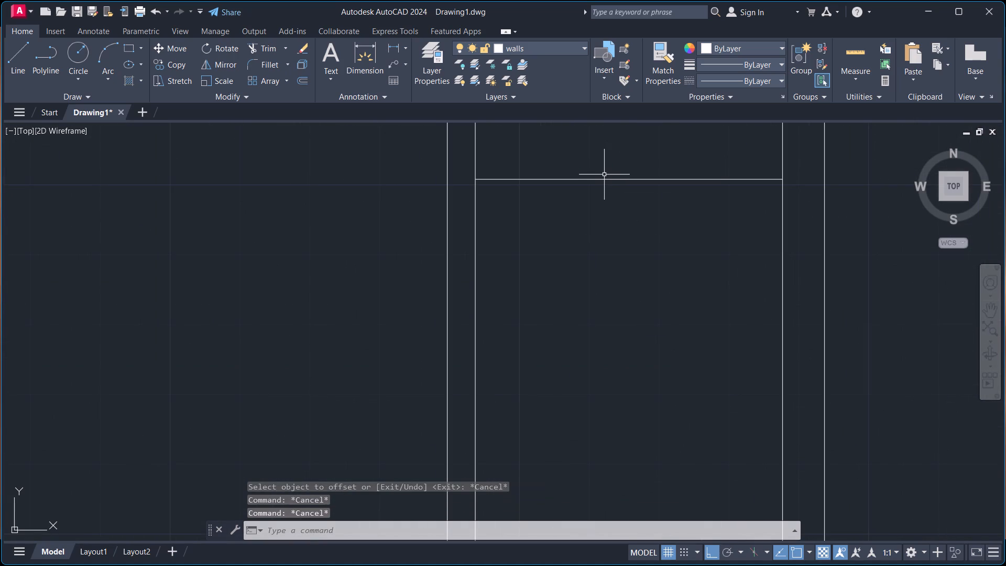
{"action": "key", "text": "space"}
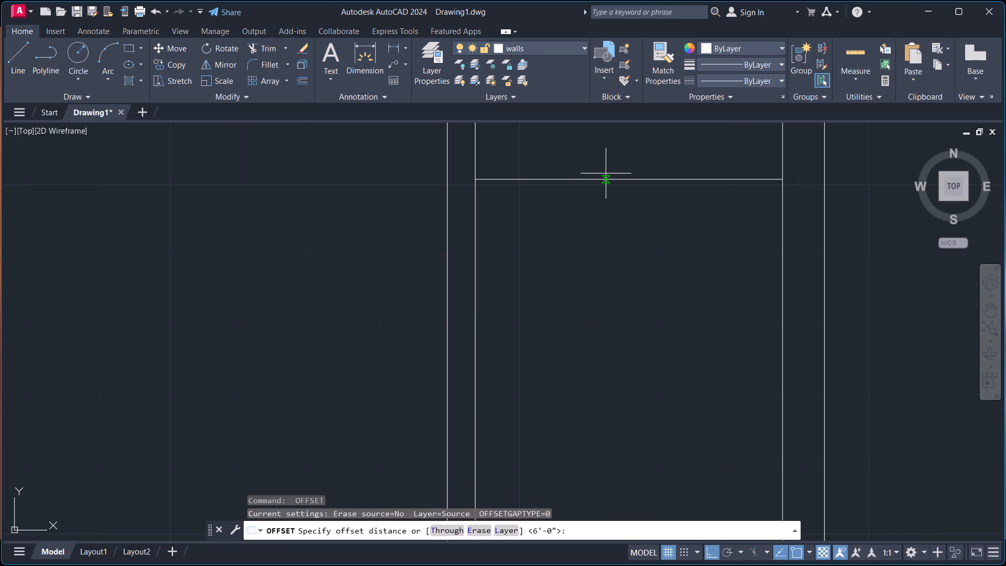
{"action": "left_click", "coordinate": [608, 172]}
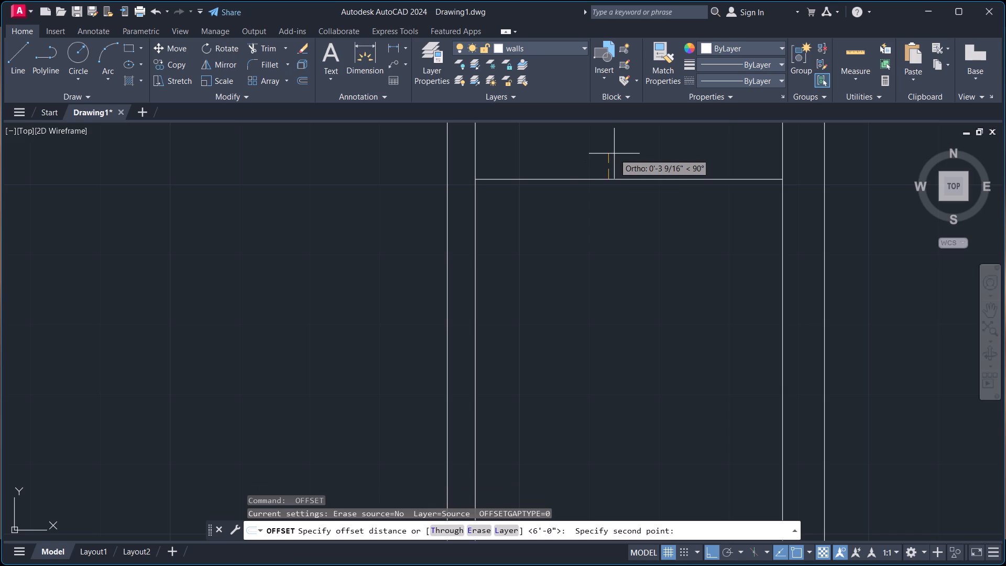
{"action": "key", "text": "4"}
{"action": "key", "text": "shift+quotedbl"}
{"action": "key", "text": "Return"}
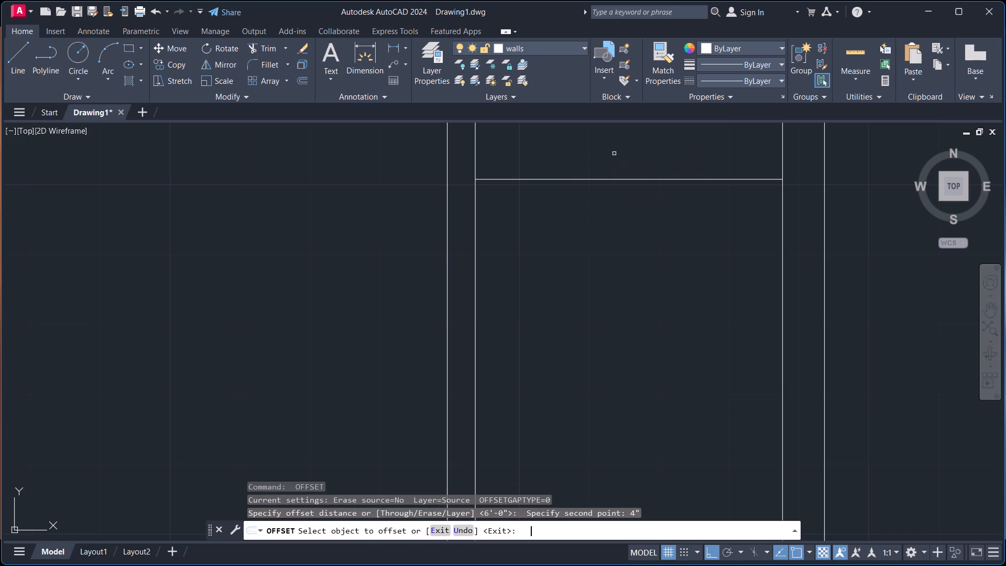
{"action": "left_click", "coordinate": [611, 178]}
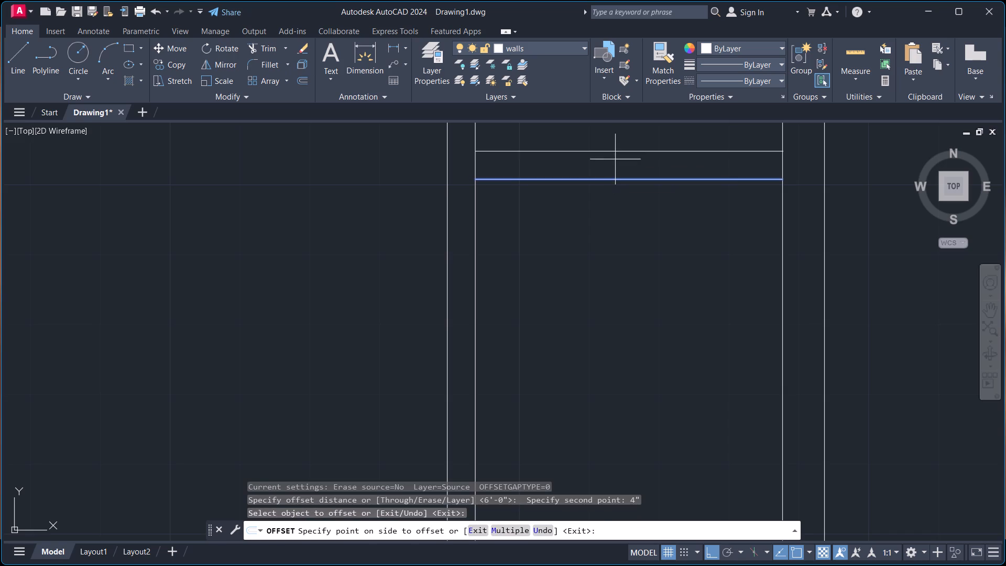
{"action": "left_click", "coordinate": [617, 155]}
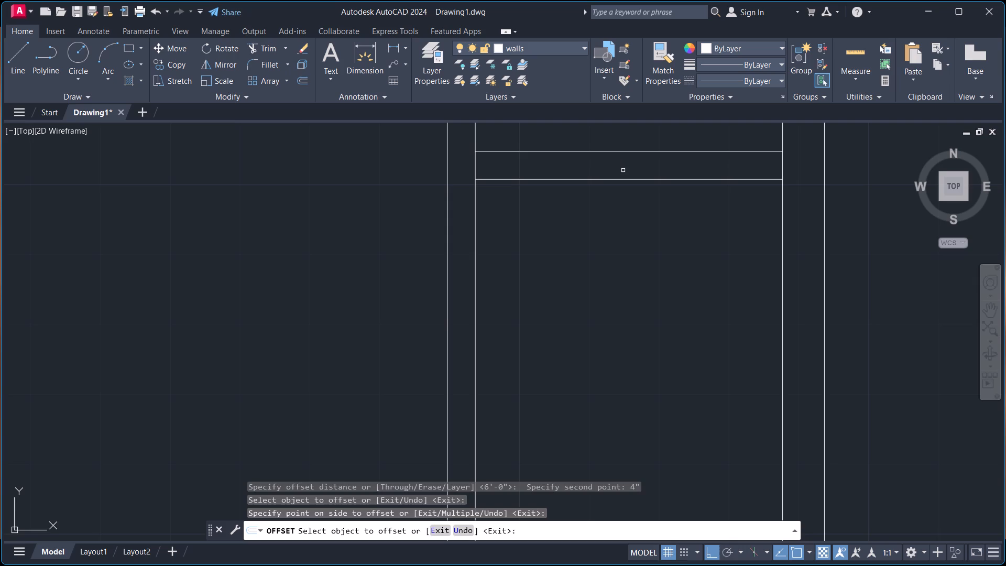
{"action": "key", "text": "Escape"}
Create a new layer named "stair case", give it the colour magenta, and make it the current layer.
{"action": "scroll", "coordinate": [624, 192], "scroll_direction": "down", "scroll_amount": 3}
{"action": "middle_click_drag", "start_coordinate": [620, 220], "coordinate": [621, 221]}
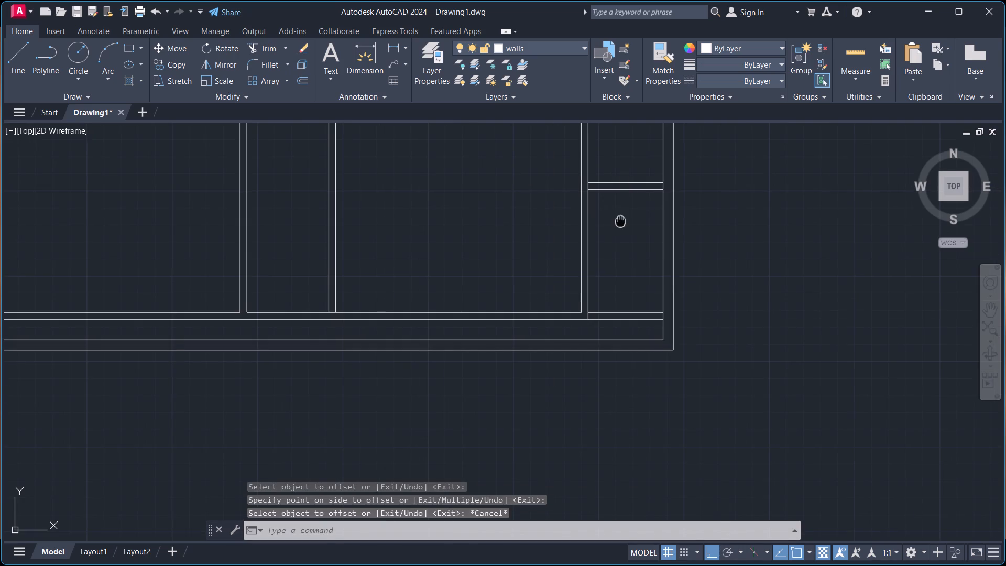
{"action": "middle_click_drag", "start_coordinate": [621, 221], "coordinate": [659, 280]}
{"action": "scroll", "coordinate": [660, 266], "scroll_direction": "down", "scroll_amount": 2}
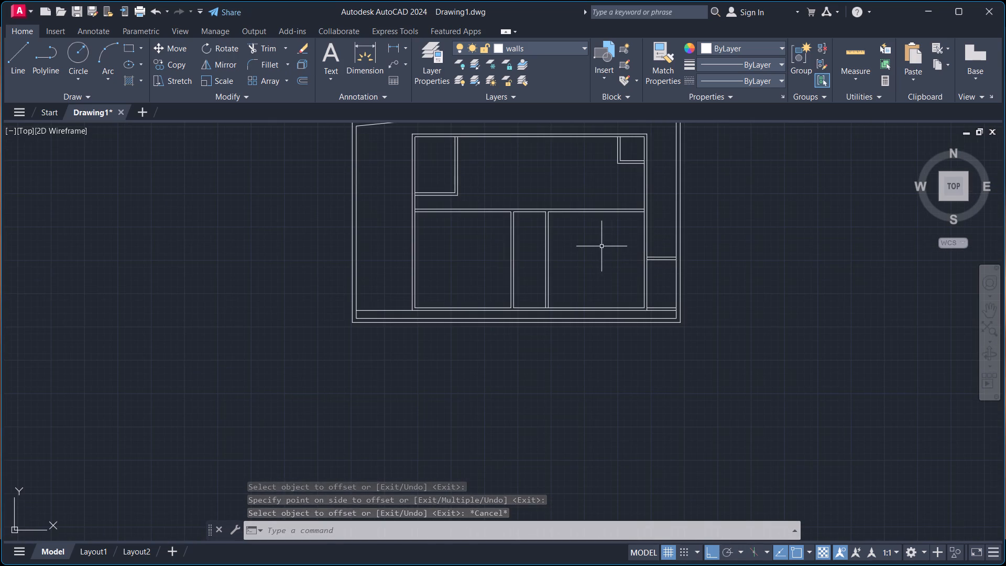
{"action": "middle_click_drag", "start_coordinate": [595, 247], "coordinate": [593, 324]}
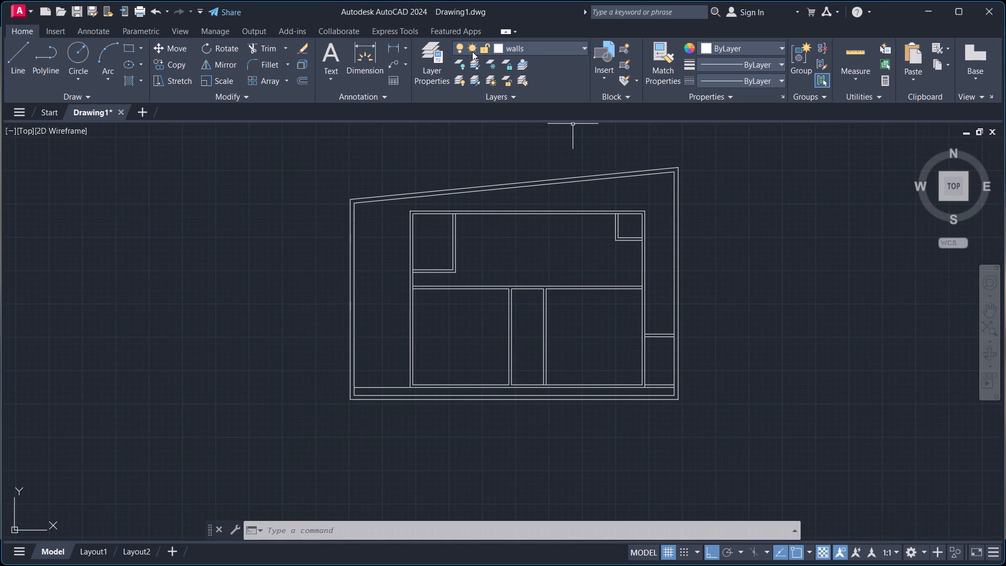
{"action": "left_click", "coordinate": [457, 46]}
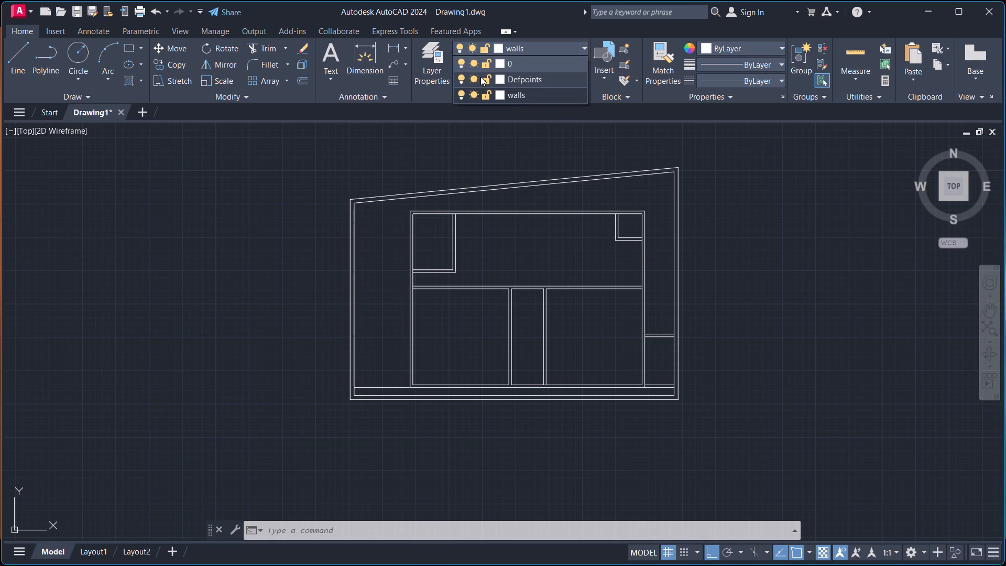
{"action": "left_click", "coordinate": [434, 52]}
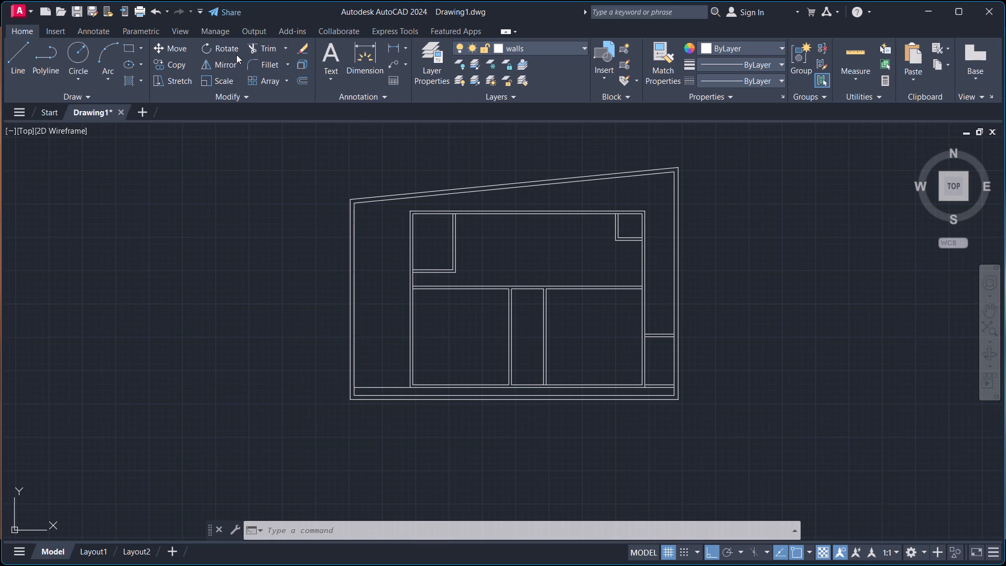
{"action": "left_click", "coordinate": [425, 50]}
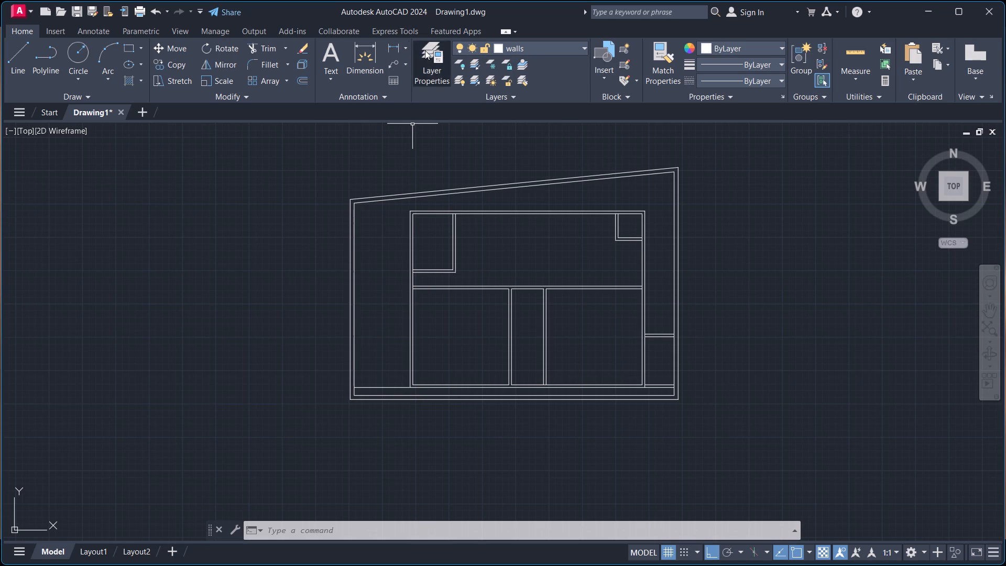
{"action": "left_click", "coordinate": [123, 62]}
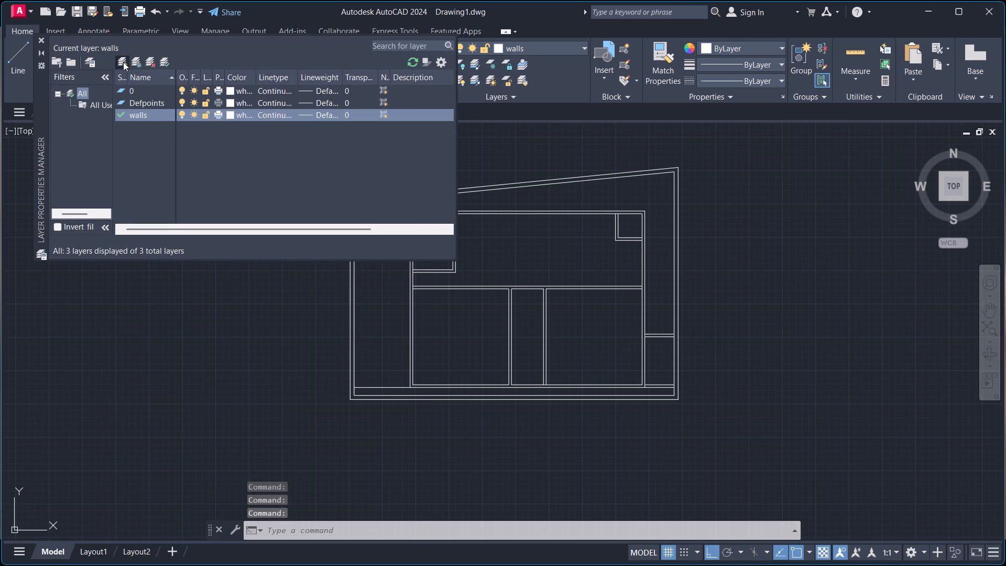
{"action": "key", "text": "BackSpace"}
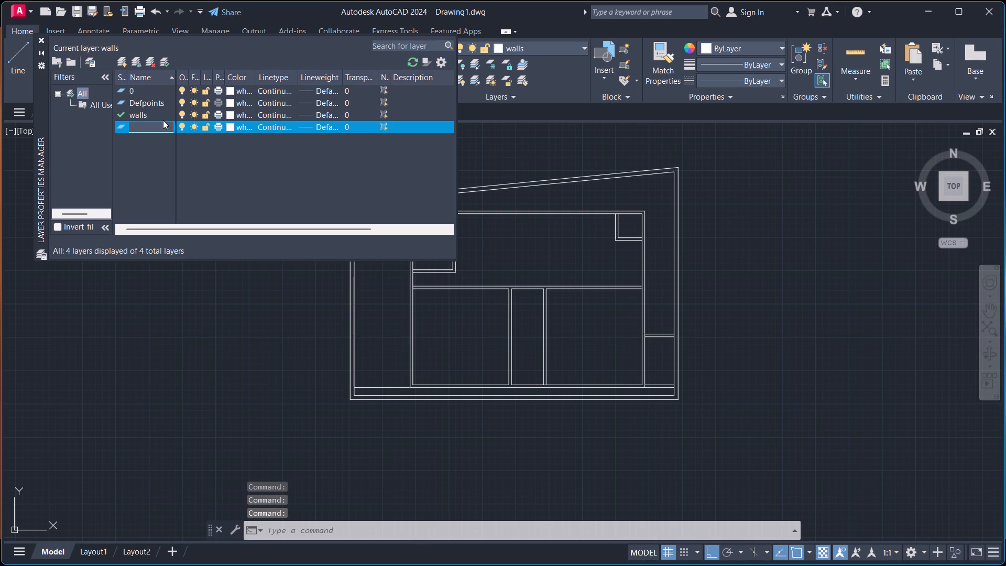
{"action": "type", "text": "stair case"}
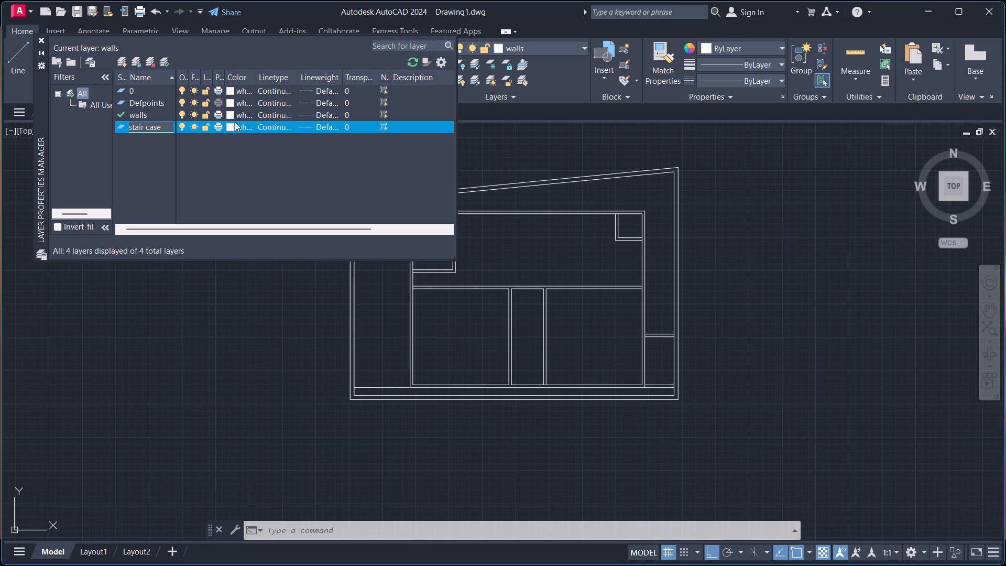
{"action": "left_click", "coordinate": [233, 125]}
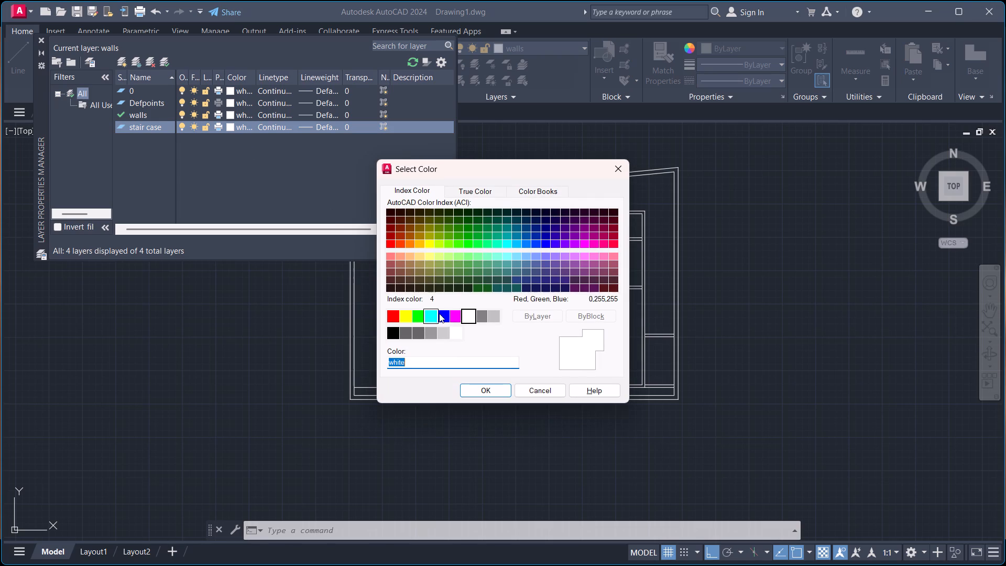
{"action": "left_click", "coordinate": [452, 315]}
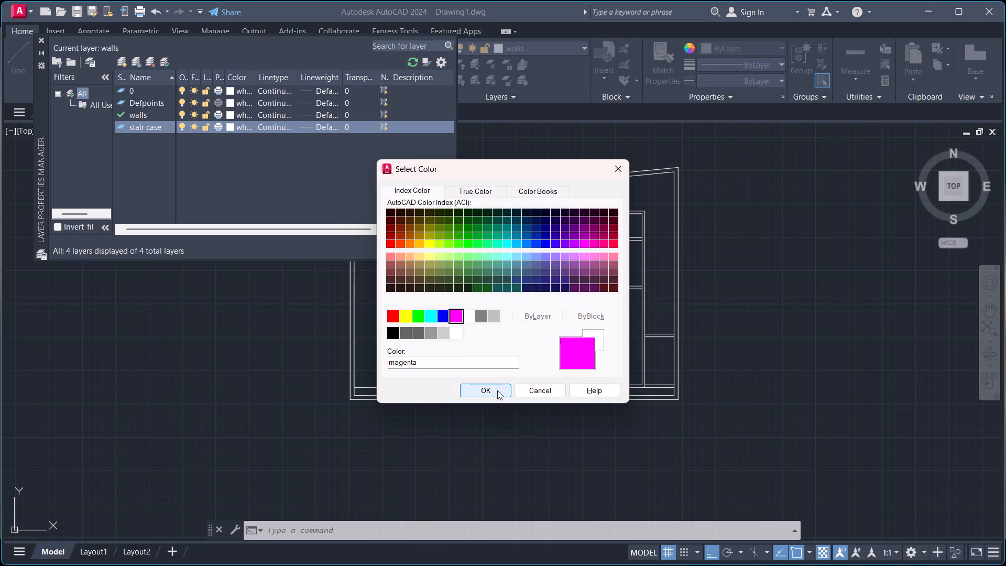
{"action": "left_click", "coordinate": [497, 390]}
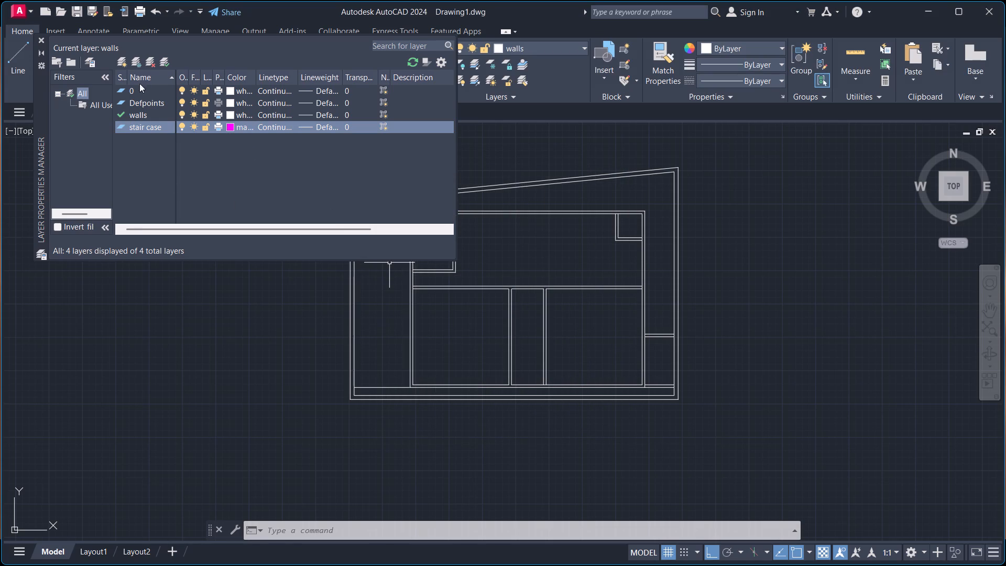
{"action": "left_click", "coordinate": [167, 64]}
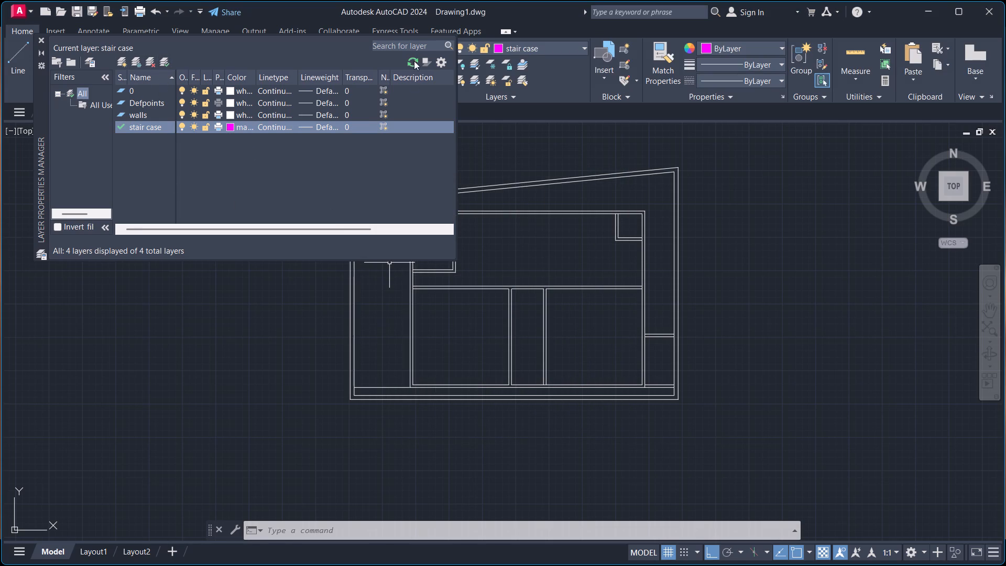
{"action": "left_click", "coordinate": [40, 39]}
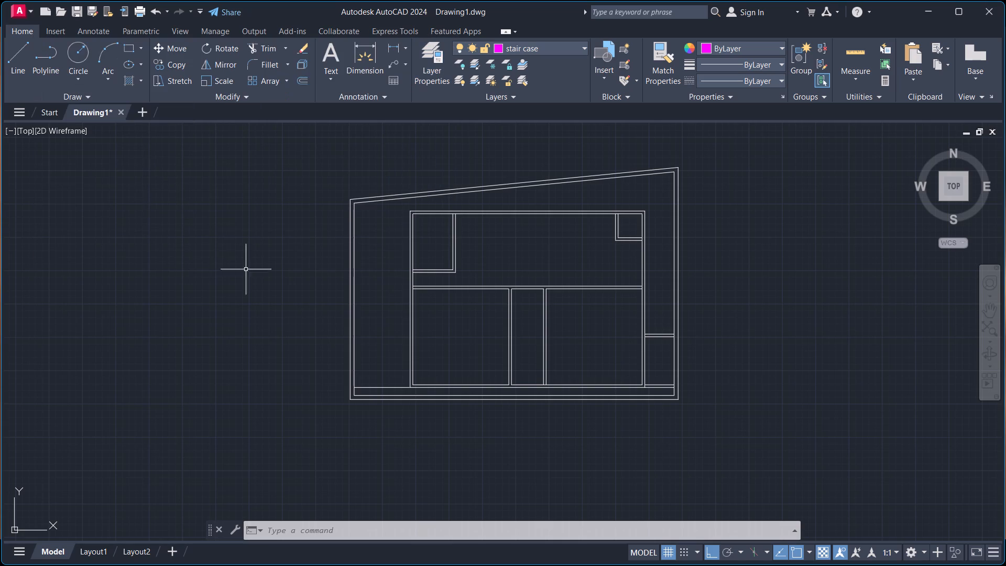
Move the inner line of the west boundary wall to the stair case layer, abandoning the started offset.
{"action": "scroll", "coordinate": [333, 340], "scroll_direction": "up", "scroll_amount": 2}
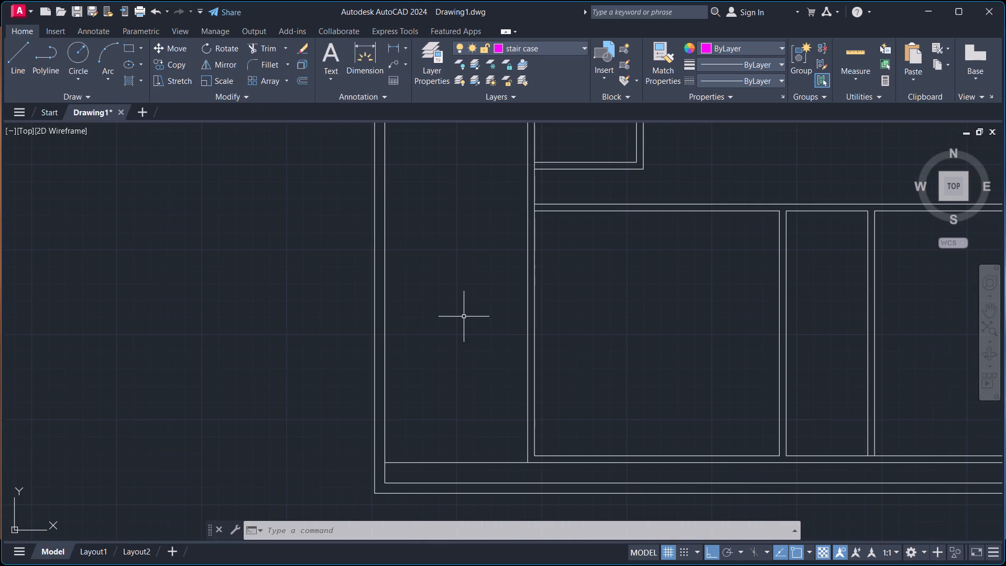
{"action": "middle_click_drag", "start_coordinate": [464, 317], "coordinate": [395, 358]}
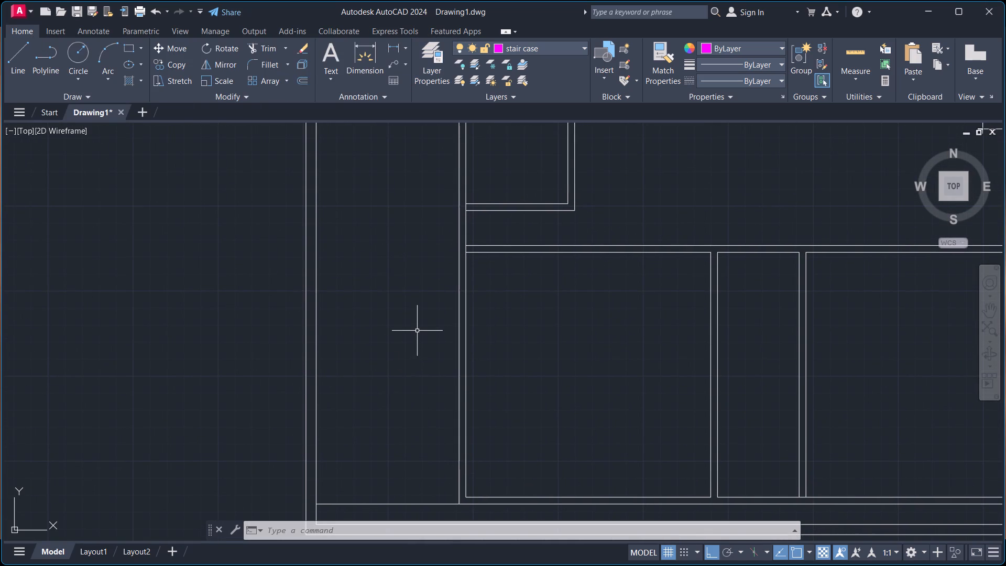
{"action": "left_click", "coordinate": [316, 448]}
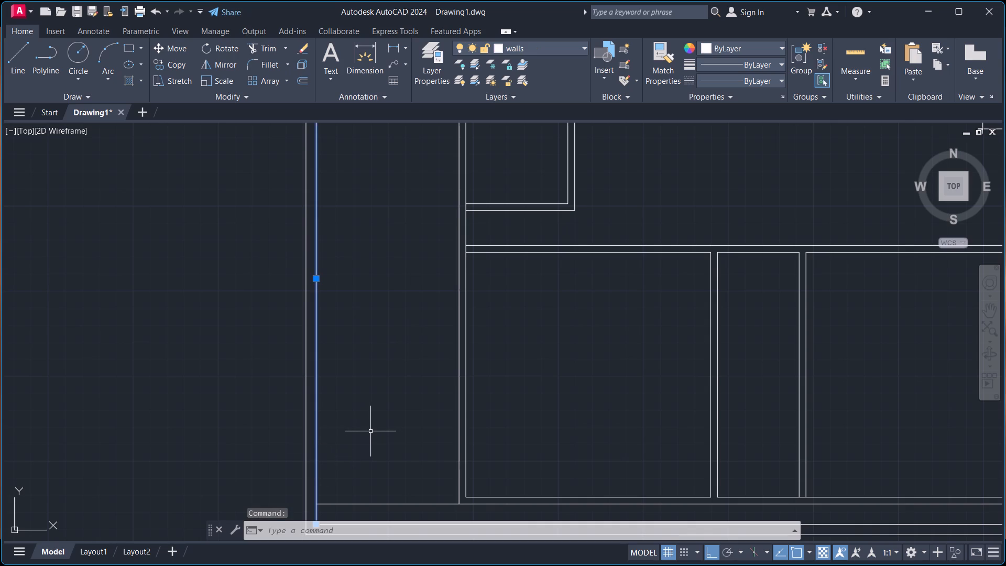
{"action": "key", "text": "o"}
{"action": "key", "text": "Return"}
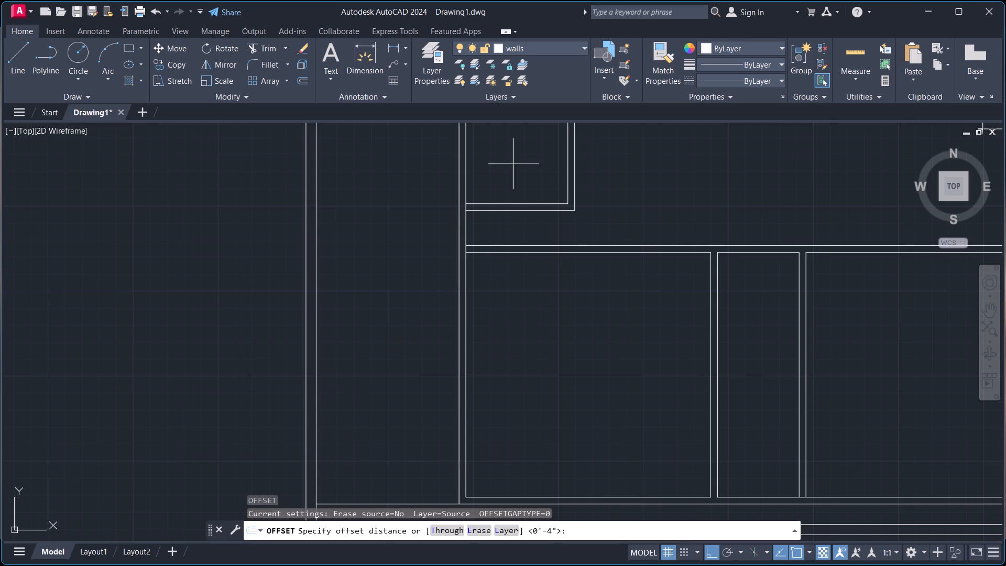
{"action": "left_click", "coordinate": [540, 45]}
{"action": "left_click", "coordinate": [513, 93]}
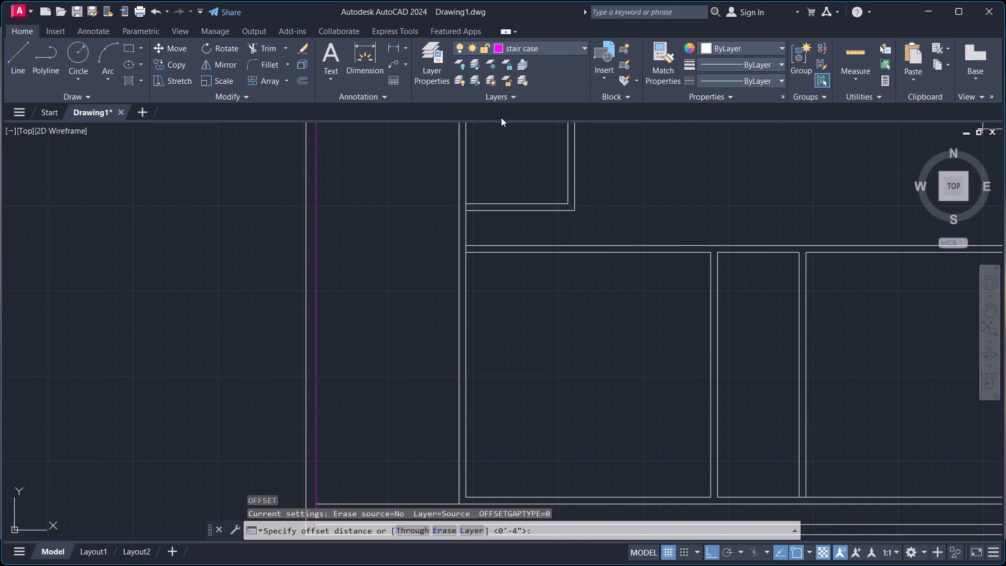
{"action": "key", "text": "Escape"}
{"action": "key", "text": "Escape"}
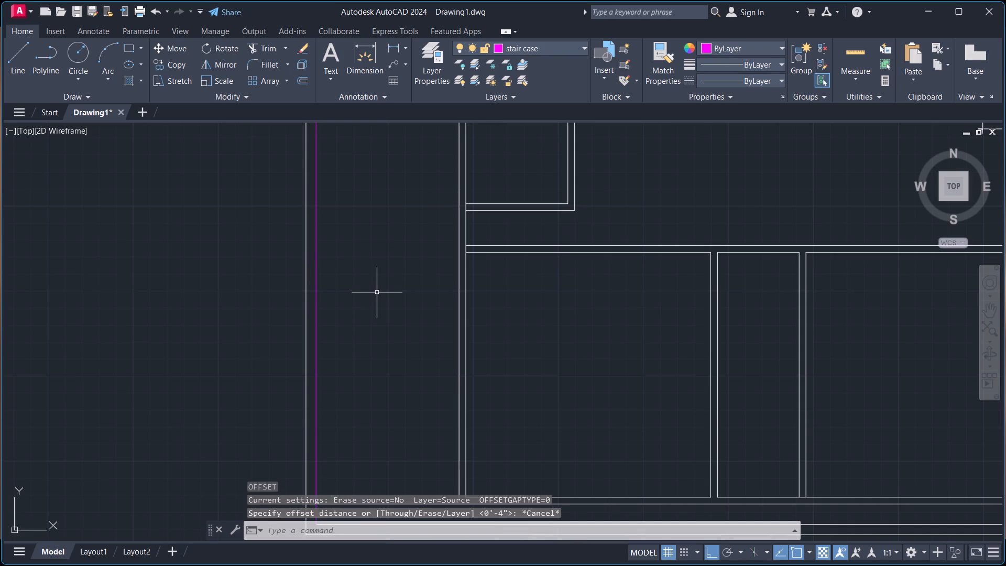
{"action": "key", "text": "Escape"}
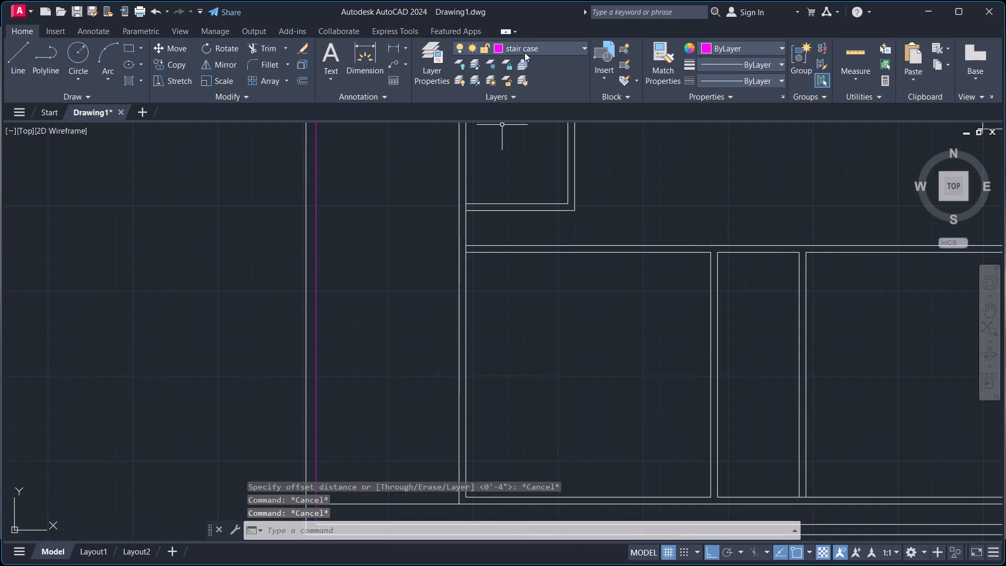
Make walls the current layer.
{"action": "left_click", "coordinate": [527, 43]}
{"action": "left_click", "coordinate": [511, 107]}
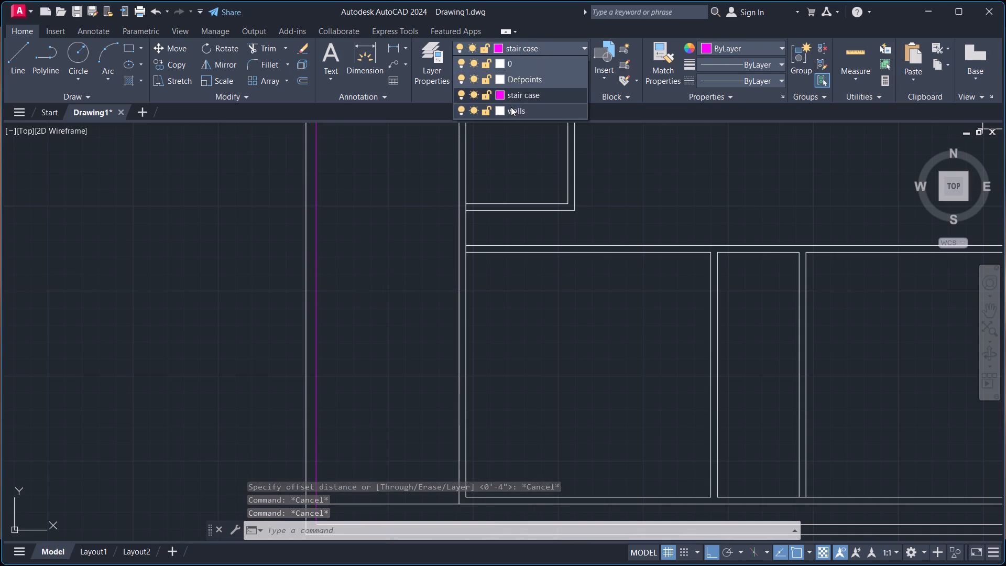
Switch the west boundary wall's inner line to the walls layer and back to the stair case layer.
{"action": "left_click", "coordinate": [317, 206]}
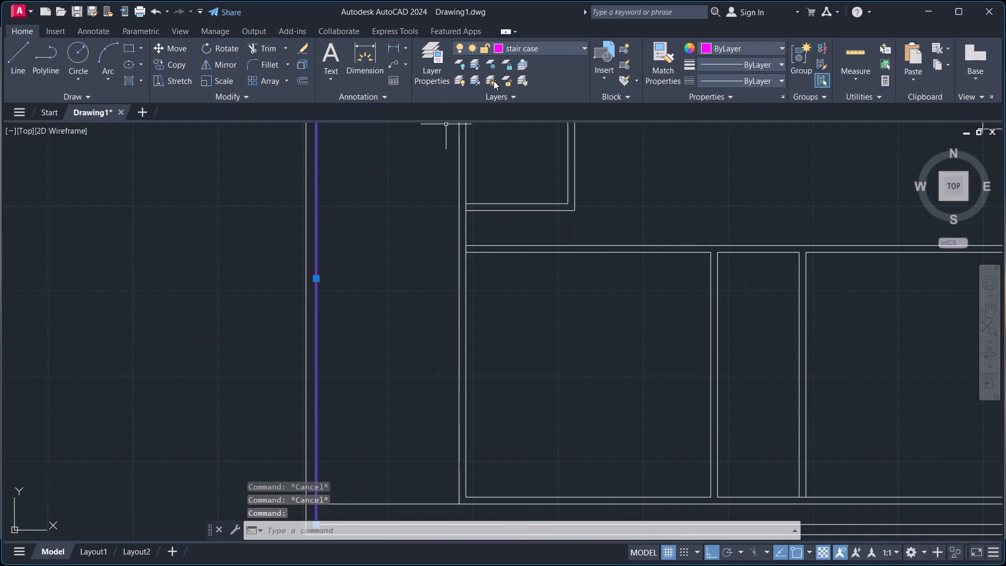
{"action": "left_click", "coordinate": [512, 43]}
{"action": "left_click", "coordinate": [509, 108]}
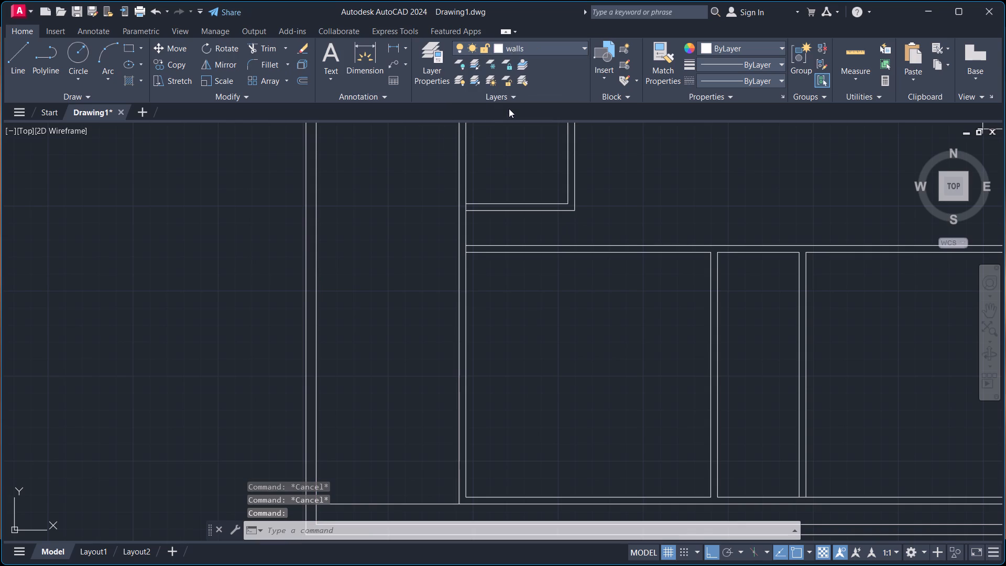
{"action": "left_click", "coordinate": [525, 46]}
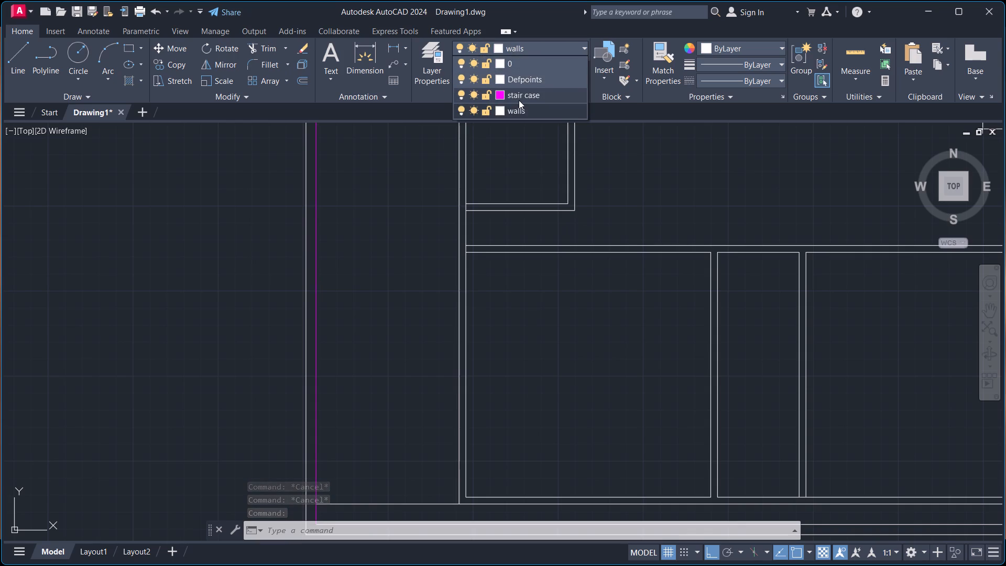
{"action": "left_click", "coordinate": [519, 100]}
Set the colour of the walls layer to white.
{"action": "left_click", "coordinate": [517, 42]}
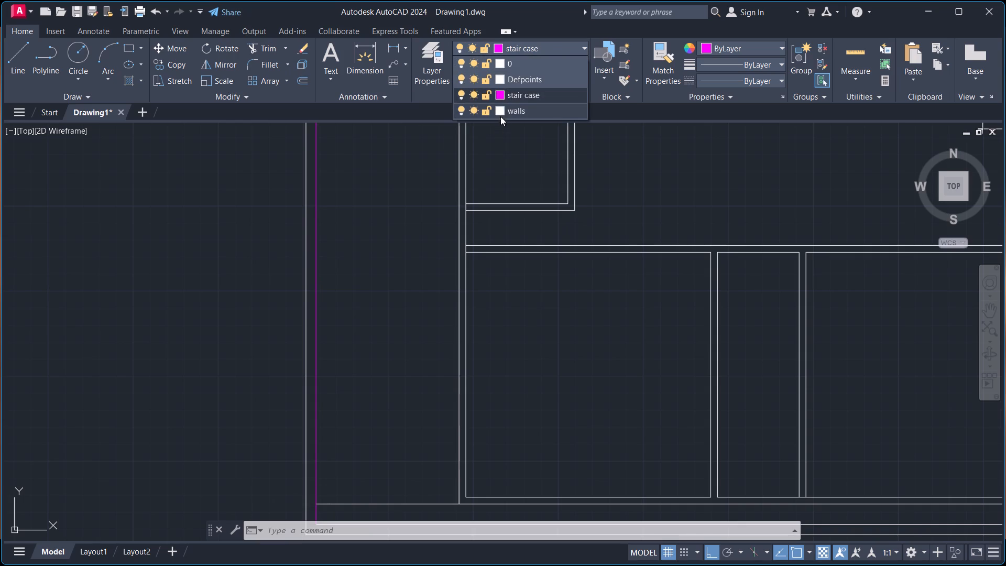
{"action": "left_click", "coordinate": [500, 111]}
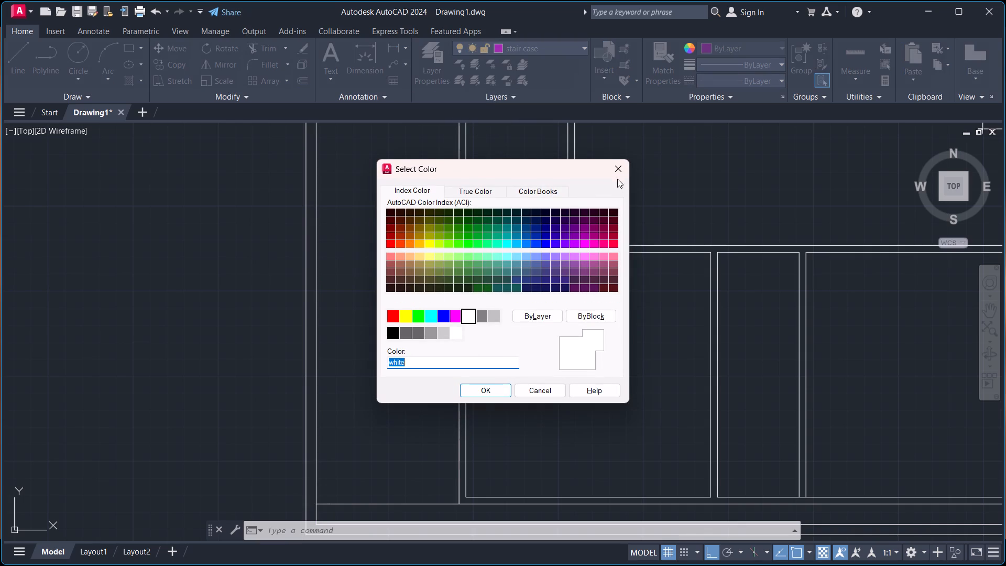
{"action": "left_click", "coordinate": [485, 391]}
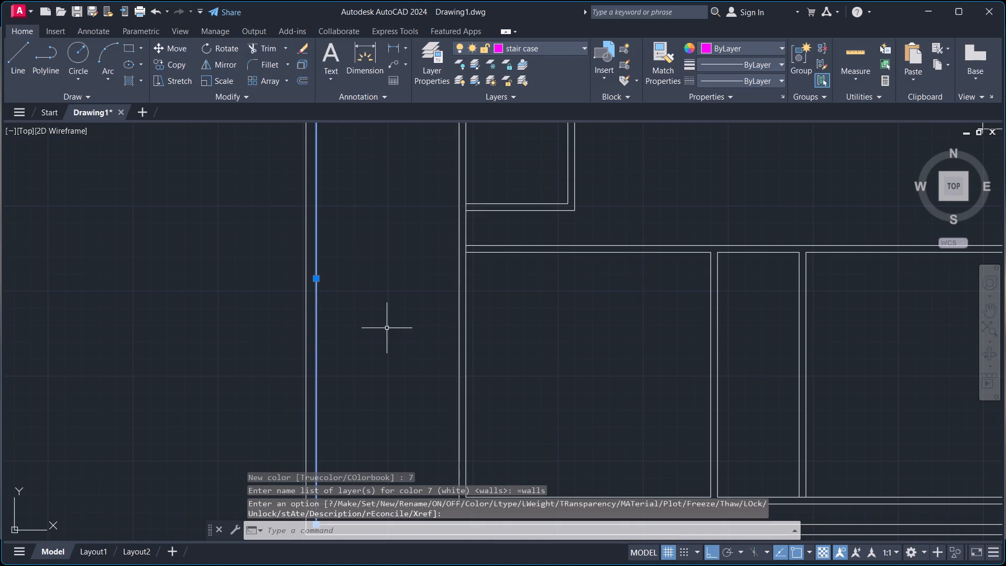
Reassign the inner line of the west boundary wall to the walls layer and deselect it.
{"action": "left_click", "coordinate": [548, 46]}
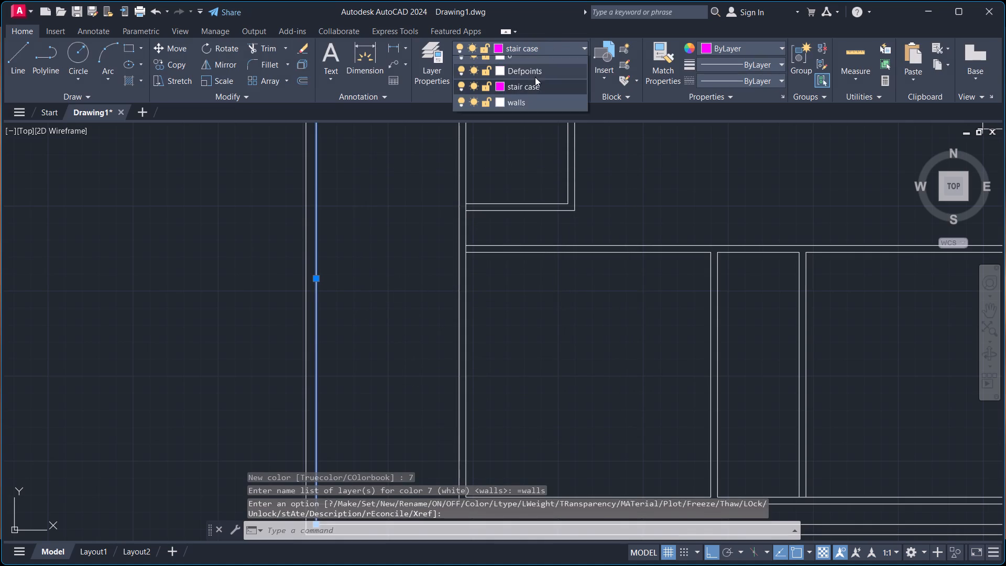
{"action": "left_click", "coordinate": [520, 108]}
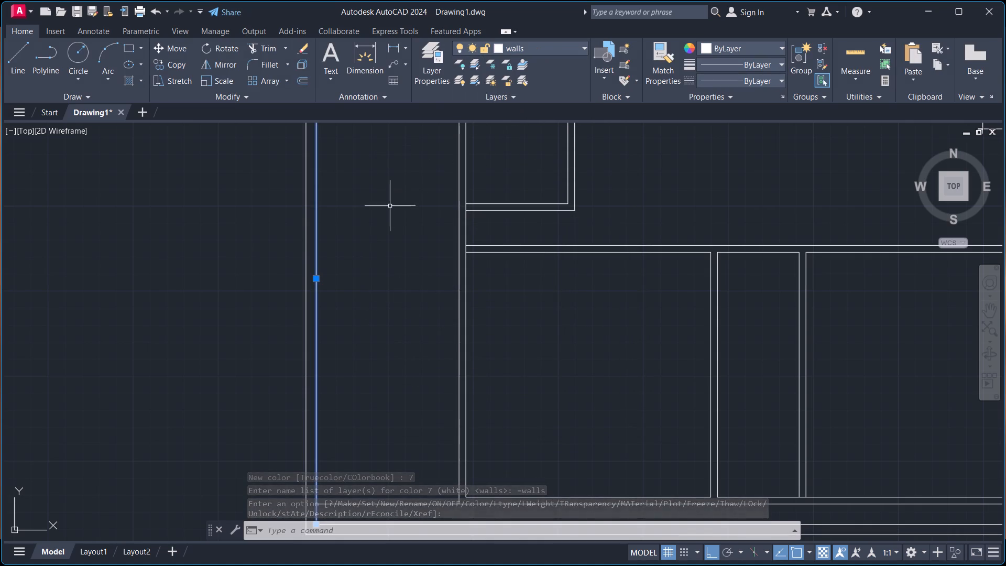
{"action": "left_click", "coordinate": [393, 210]}
{"action": "key", "text": "Escape"}
{"action": "key", "text": "Escape"}
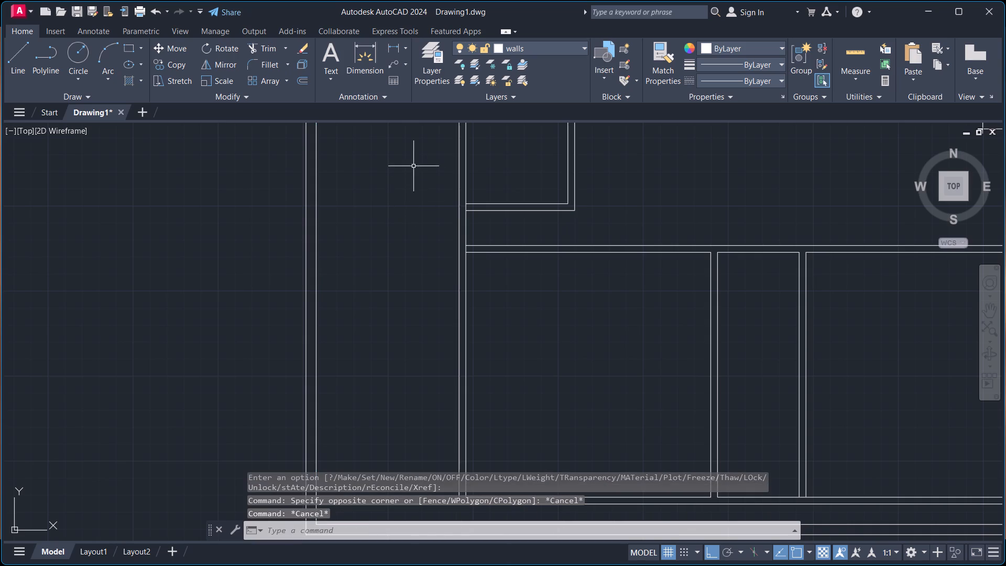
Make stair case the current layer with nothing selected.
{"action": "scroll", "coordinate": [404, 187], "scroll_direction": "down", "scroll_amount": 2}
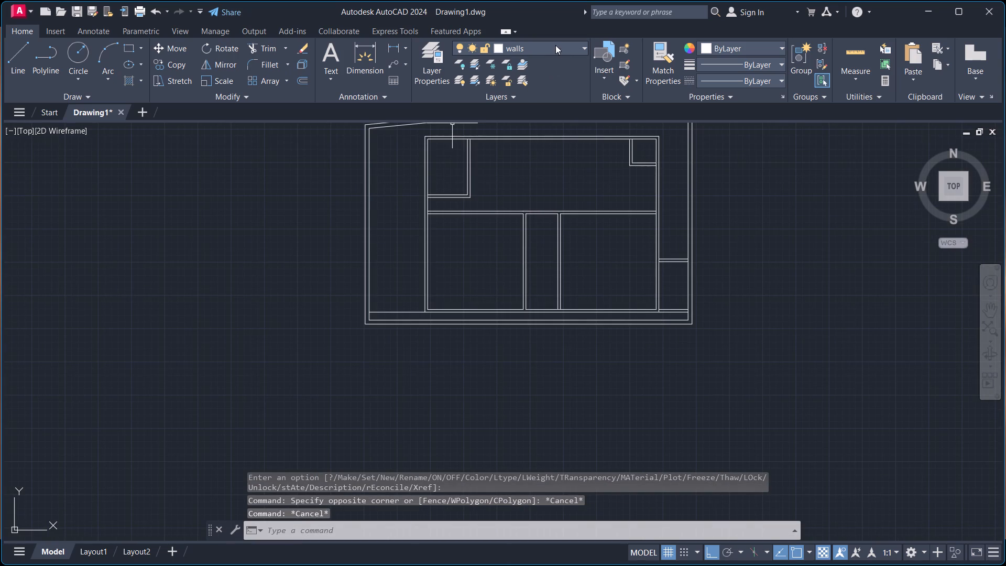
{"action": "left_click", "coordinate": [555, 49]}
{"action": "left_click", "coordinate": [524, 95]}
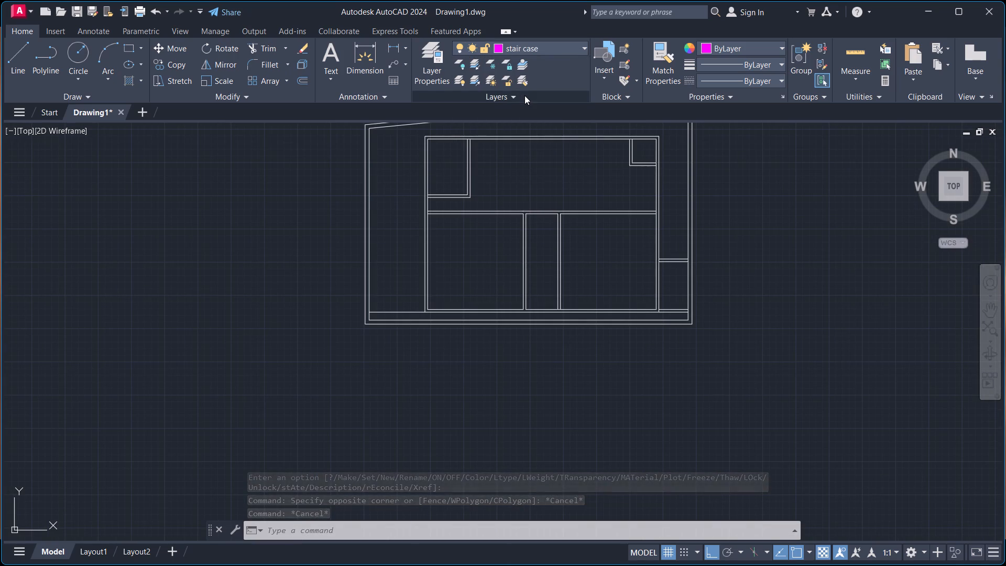
Switch the current layer to 0.
{"action": "key", "text": "0"}
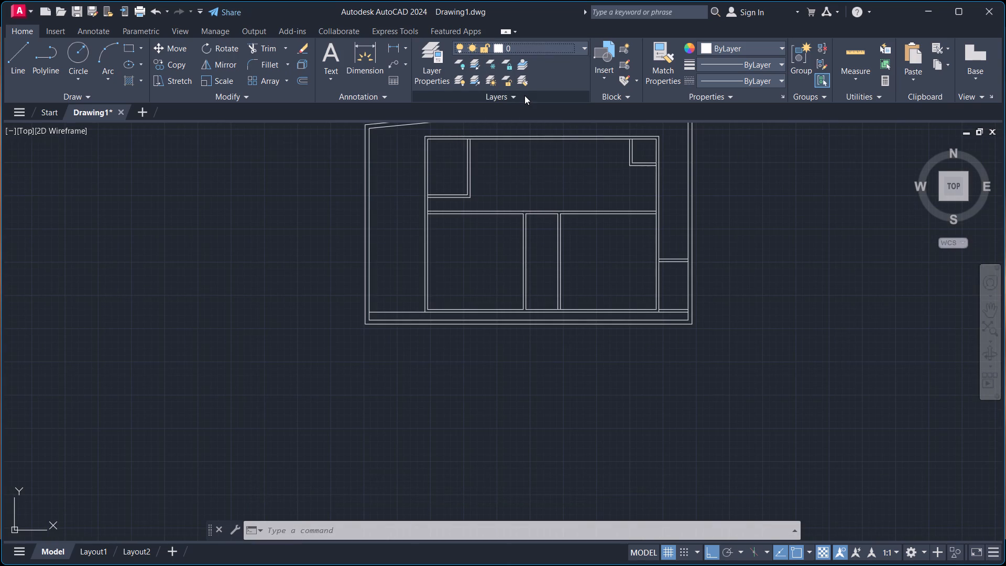
{"action": "key", "text": "Return"}
{"action": "scroll", "coordinate": [397, 245], "scroll_direction": "up", "scroll_amount": 3}
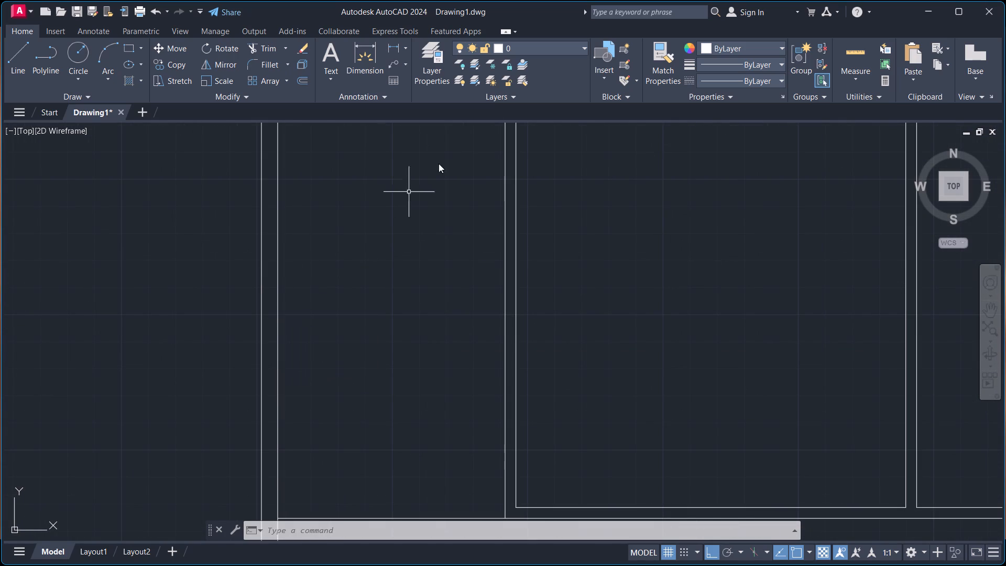
Make stair case the current layer.
{"action": "left_click", "coordinate": [529, 43]}
{"action": "left_click", "coordinate": [507, 95]}
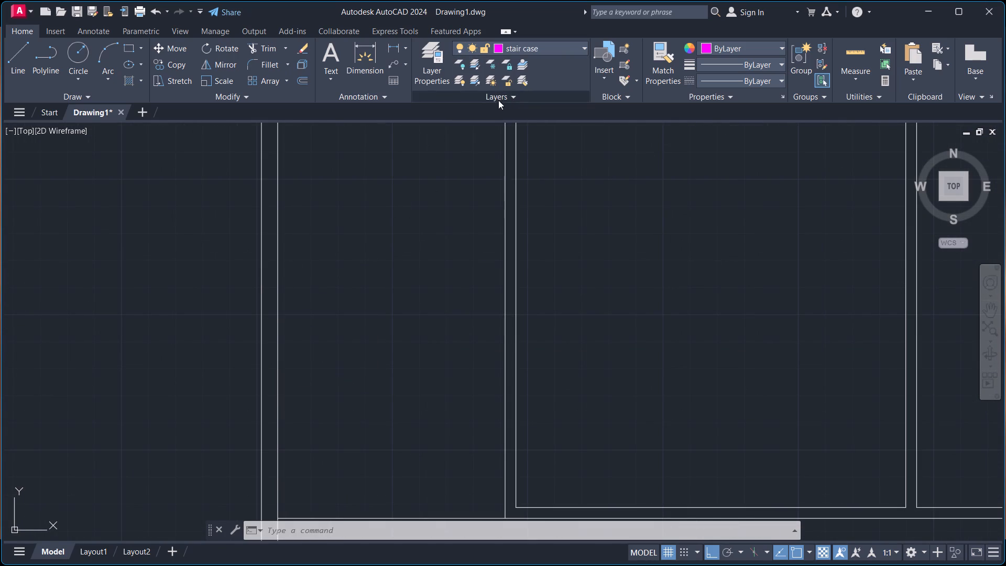
Offset the inner line of the west boundary wall 3' east into the side setback.
{"action": "key", "text": "o"}
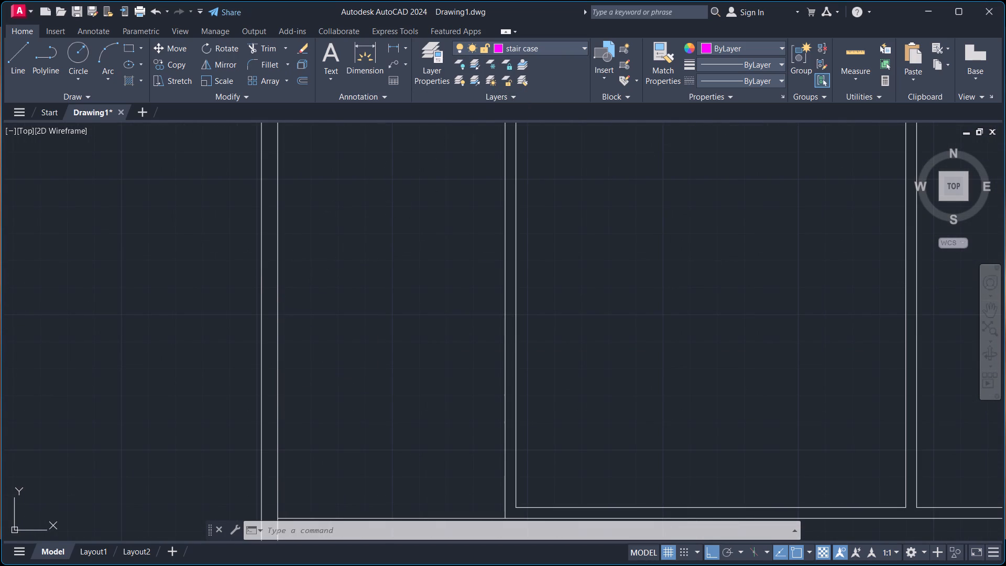
{"action": "key", "text": "Return"}
{"action": "left_click_drag", "start_coordinate": [277, 276], "coordinate": [290, 276]}
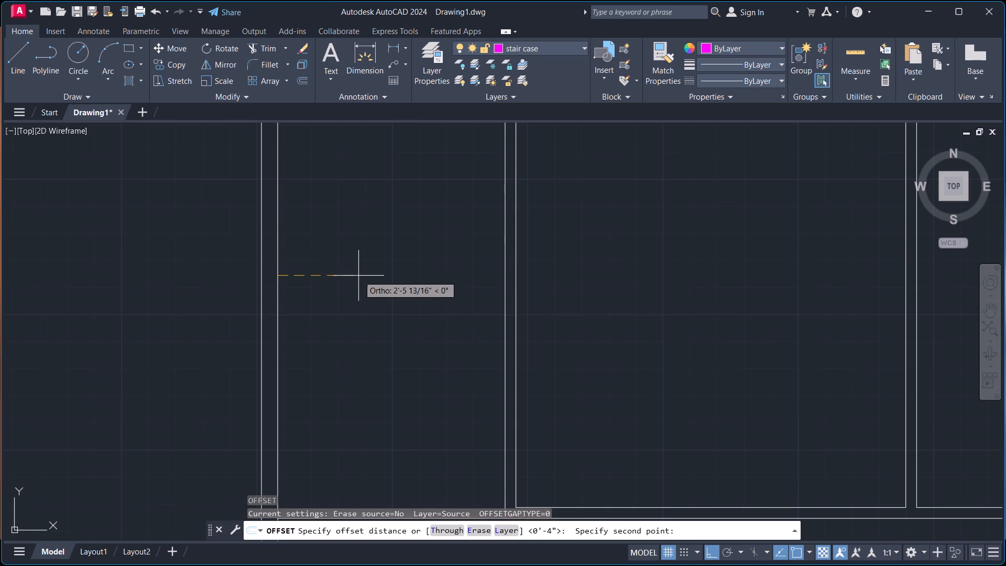
{"action": "type", "text": "7'"}
{"action": "key", "text": "BackSpace"}
{"action": "key", "text": "BackSpace"}
{"action": "key", "text": "3"}
{"action": "key", "text": "apostrophe"}
{"action": "key", "text": "Return"}
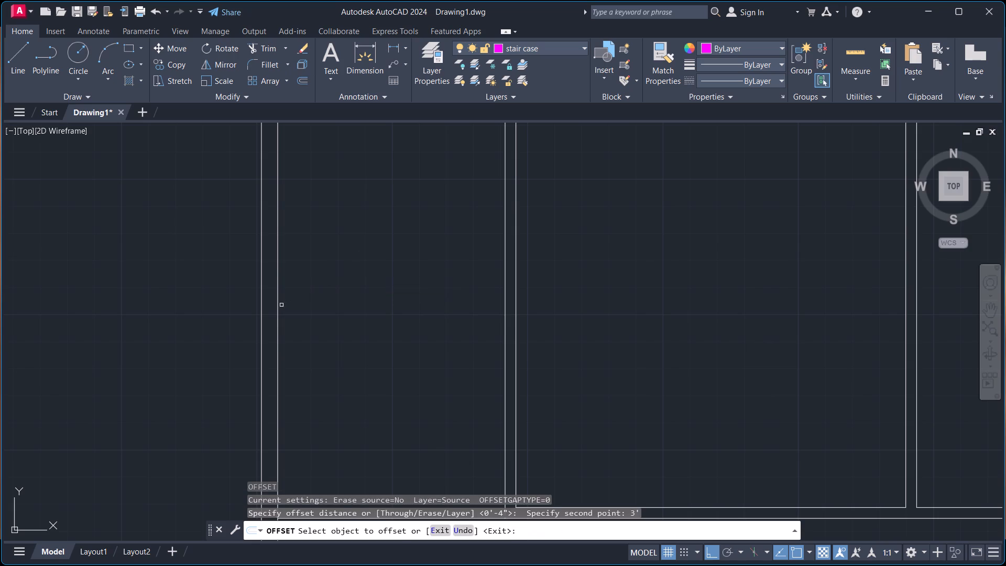
{"action": "left_click", "coordinate": [278, 305]}
{"action": "left_click", "coordinate": [362, 306]}
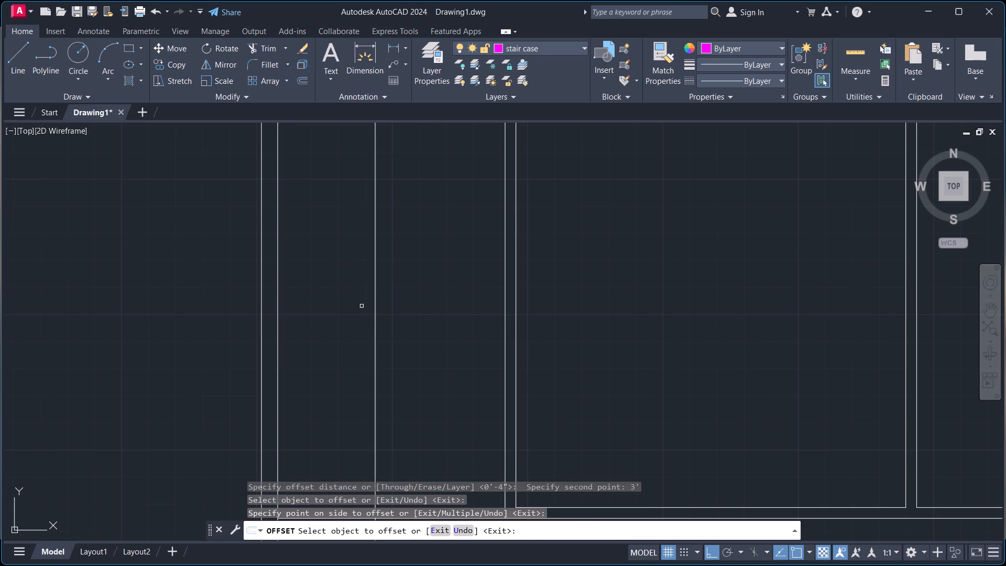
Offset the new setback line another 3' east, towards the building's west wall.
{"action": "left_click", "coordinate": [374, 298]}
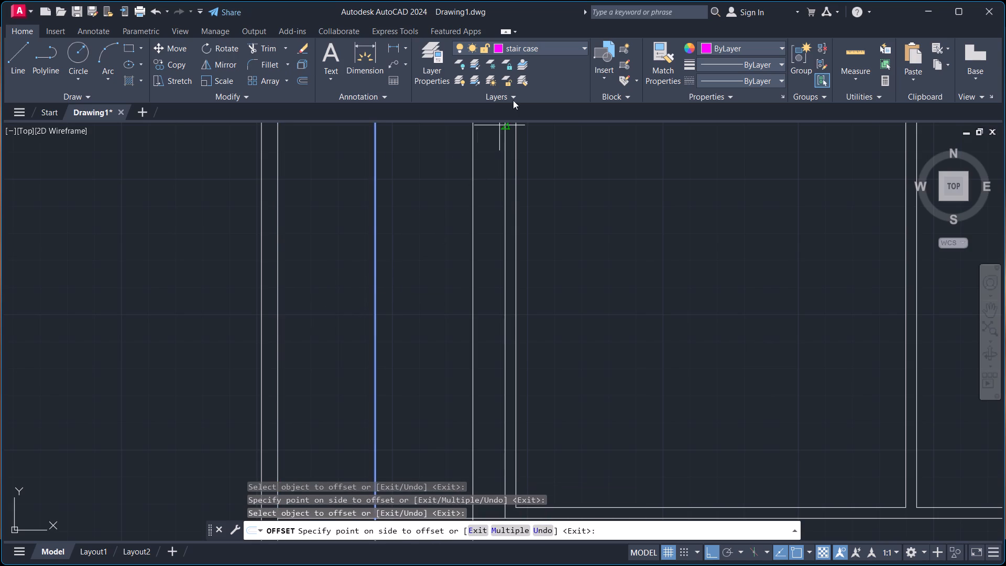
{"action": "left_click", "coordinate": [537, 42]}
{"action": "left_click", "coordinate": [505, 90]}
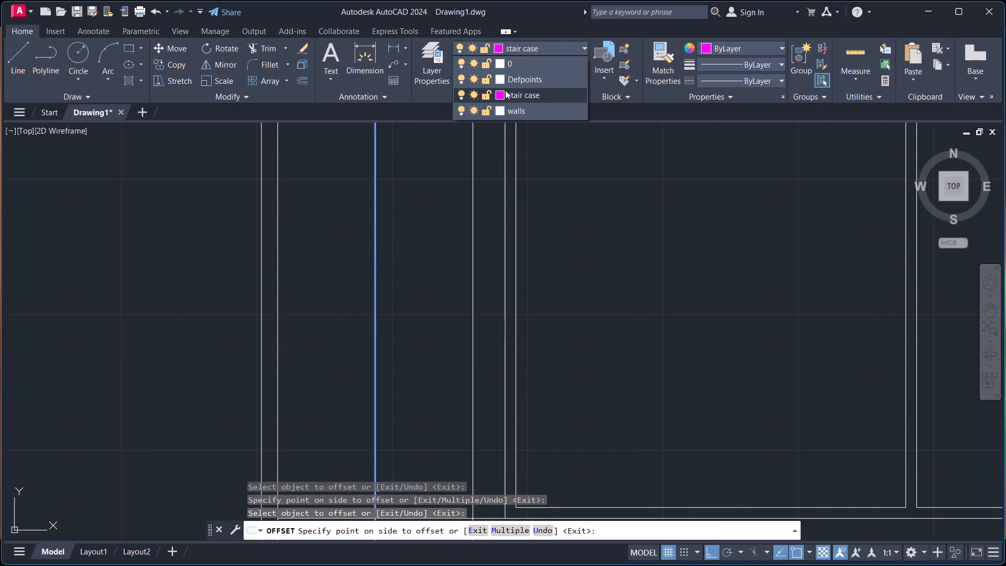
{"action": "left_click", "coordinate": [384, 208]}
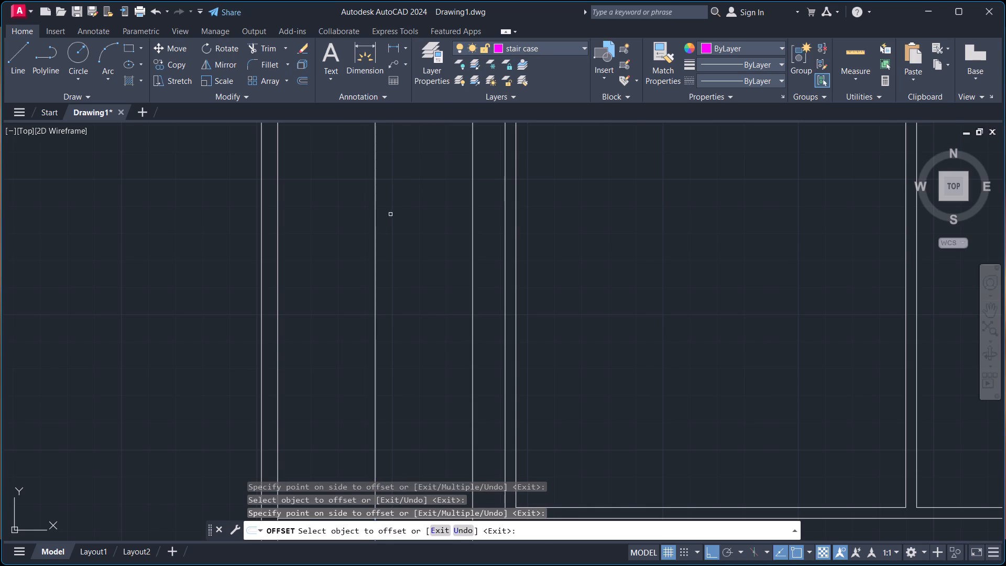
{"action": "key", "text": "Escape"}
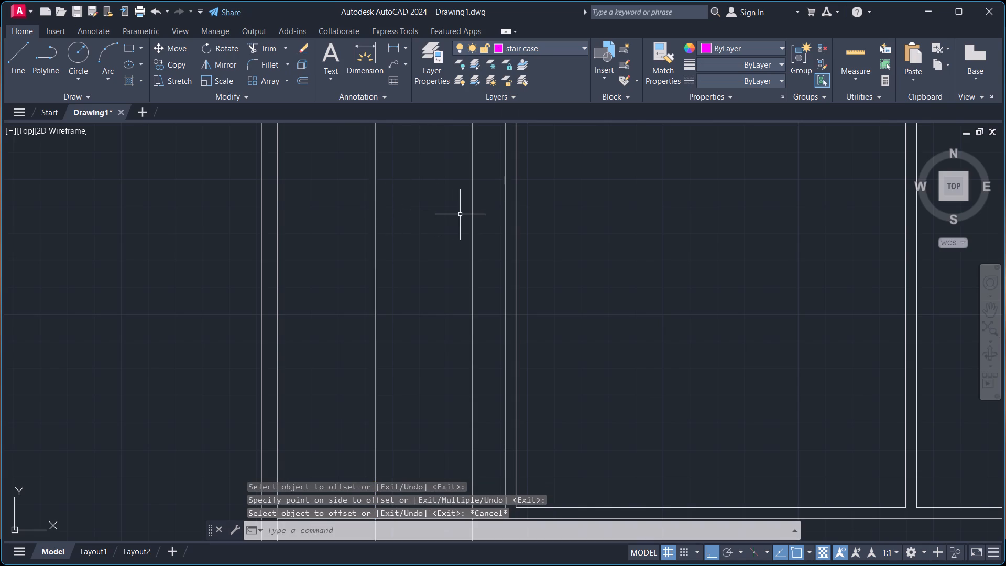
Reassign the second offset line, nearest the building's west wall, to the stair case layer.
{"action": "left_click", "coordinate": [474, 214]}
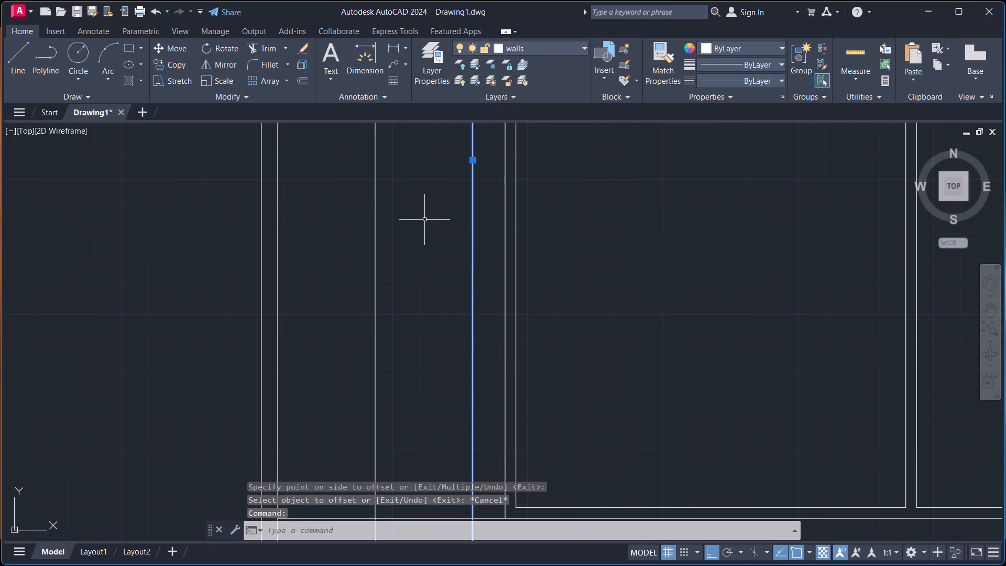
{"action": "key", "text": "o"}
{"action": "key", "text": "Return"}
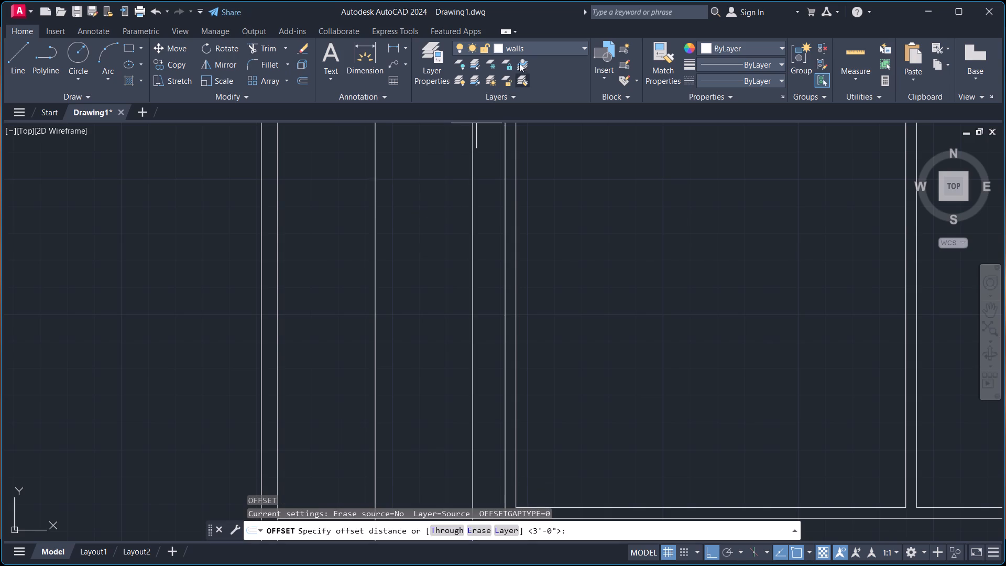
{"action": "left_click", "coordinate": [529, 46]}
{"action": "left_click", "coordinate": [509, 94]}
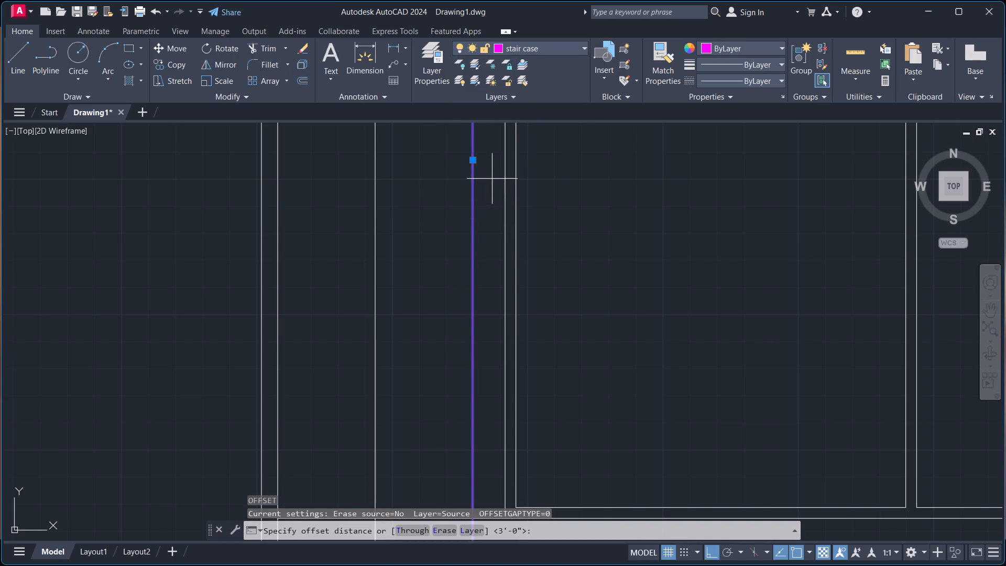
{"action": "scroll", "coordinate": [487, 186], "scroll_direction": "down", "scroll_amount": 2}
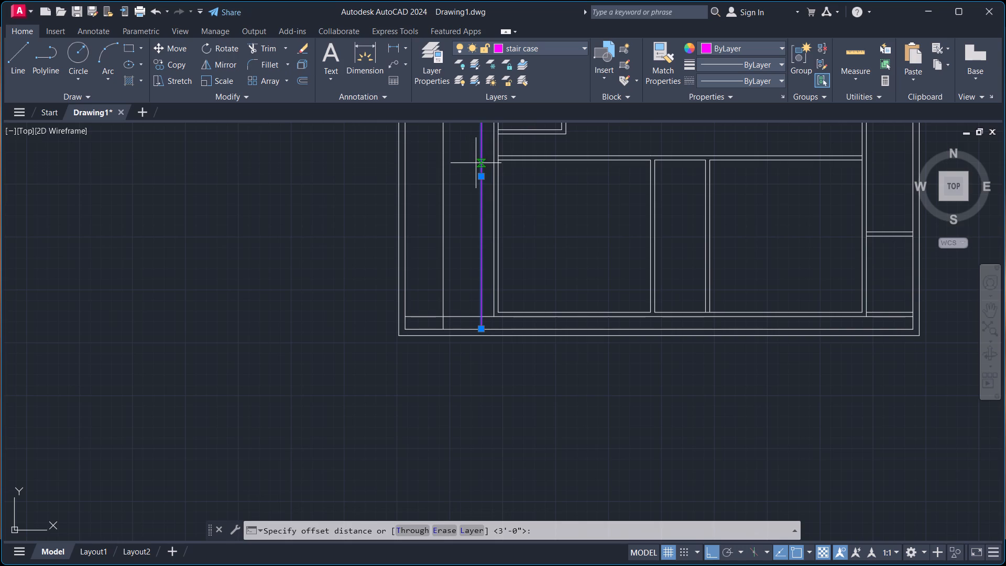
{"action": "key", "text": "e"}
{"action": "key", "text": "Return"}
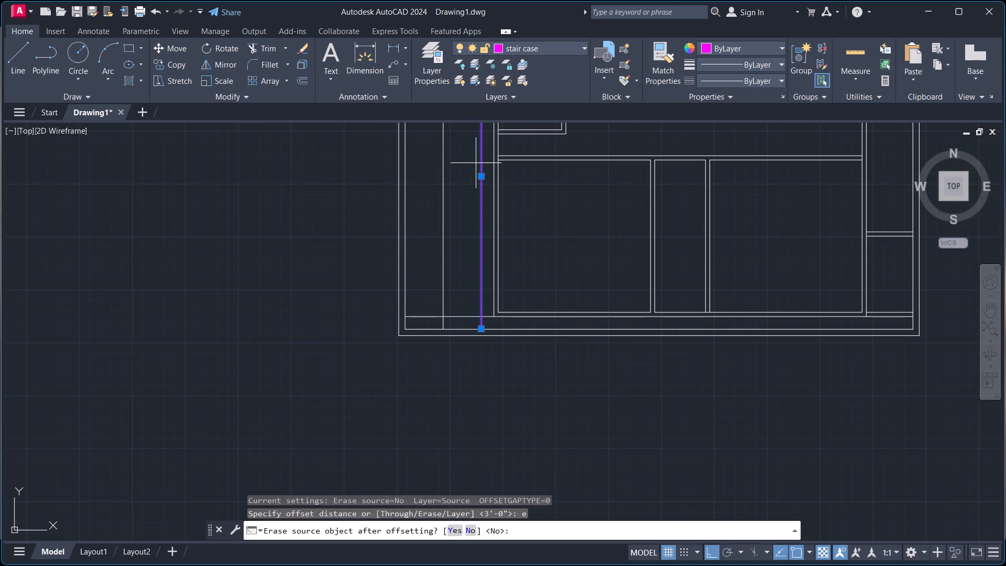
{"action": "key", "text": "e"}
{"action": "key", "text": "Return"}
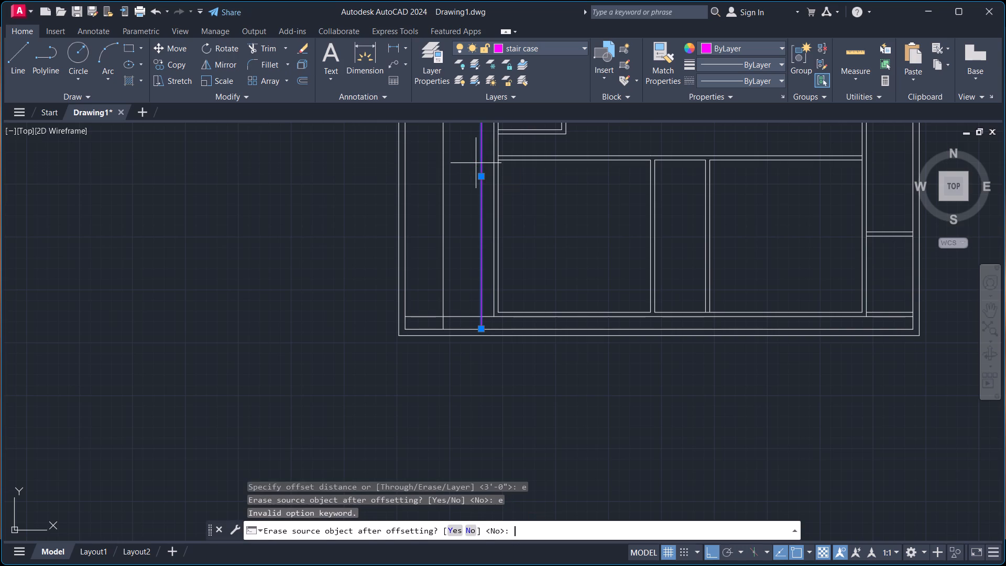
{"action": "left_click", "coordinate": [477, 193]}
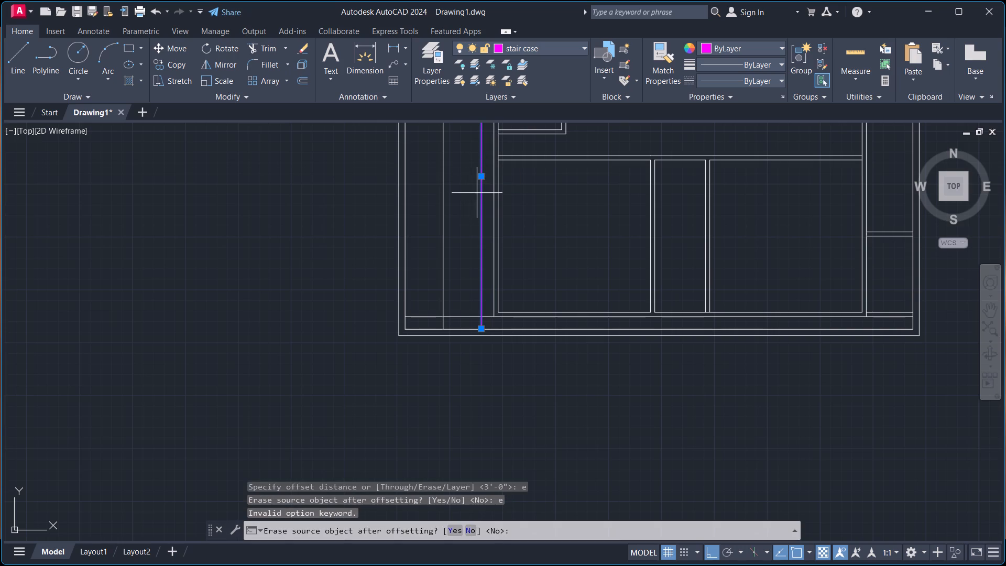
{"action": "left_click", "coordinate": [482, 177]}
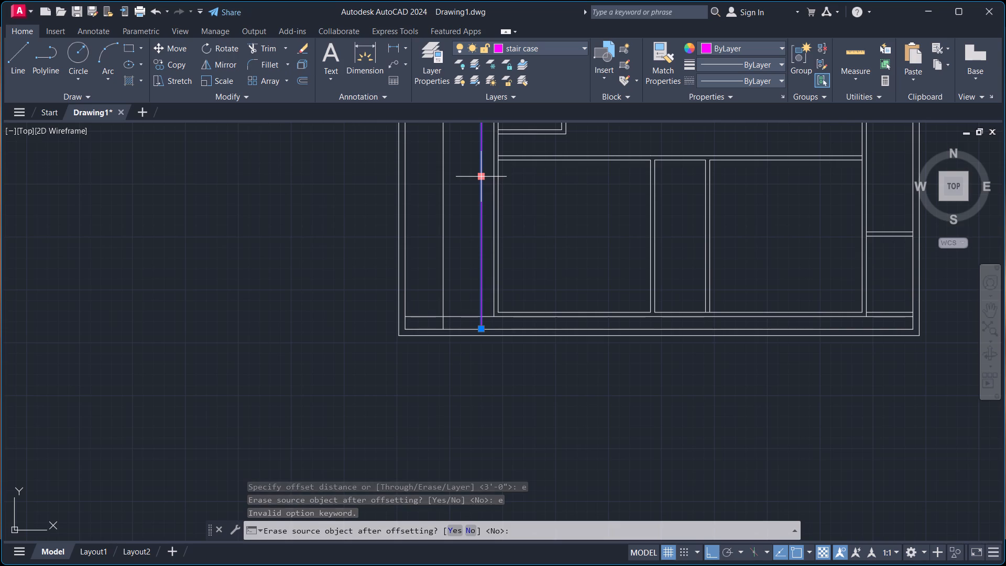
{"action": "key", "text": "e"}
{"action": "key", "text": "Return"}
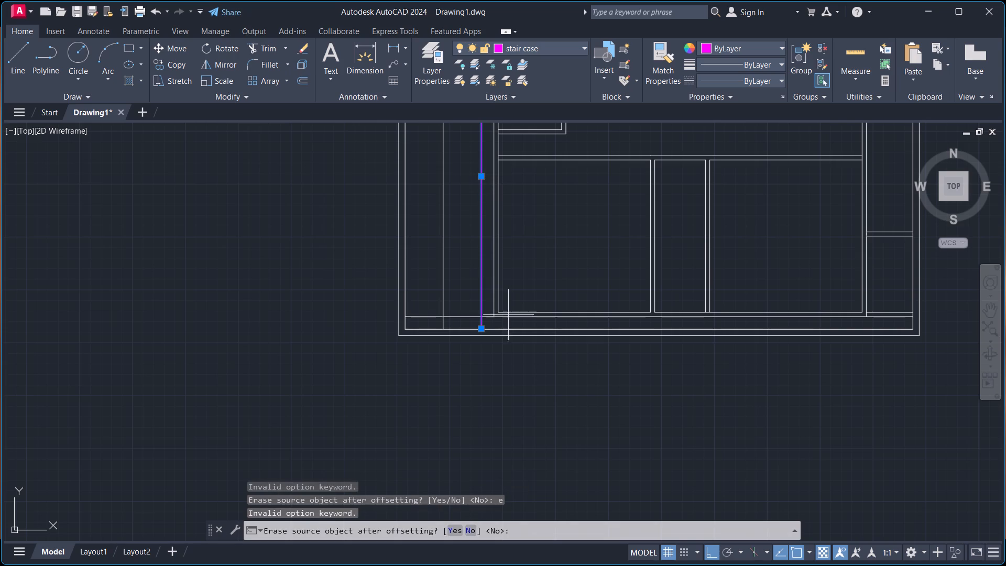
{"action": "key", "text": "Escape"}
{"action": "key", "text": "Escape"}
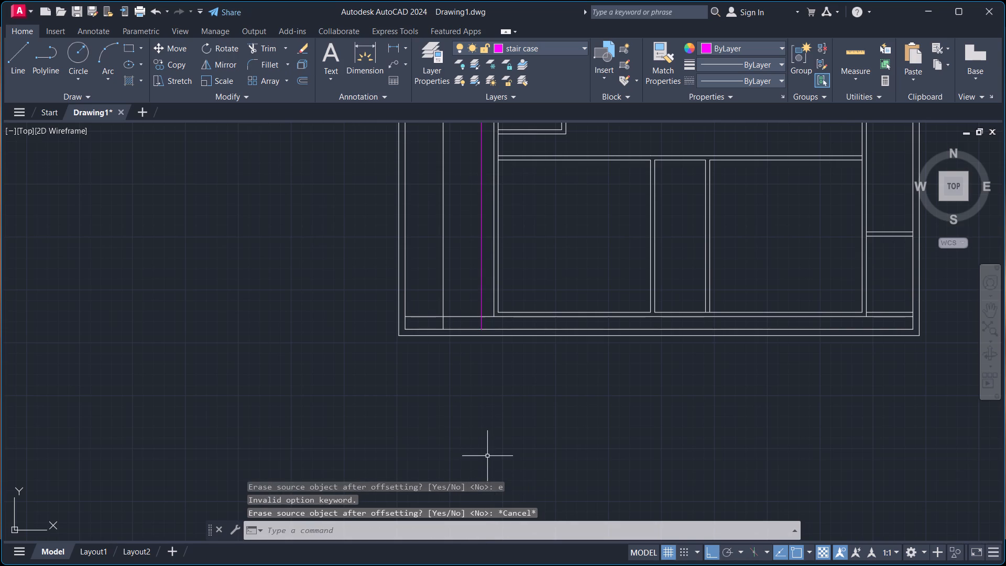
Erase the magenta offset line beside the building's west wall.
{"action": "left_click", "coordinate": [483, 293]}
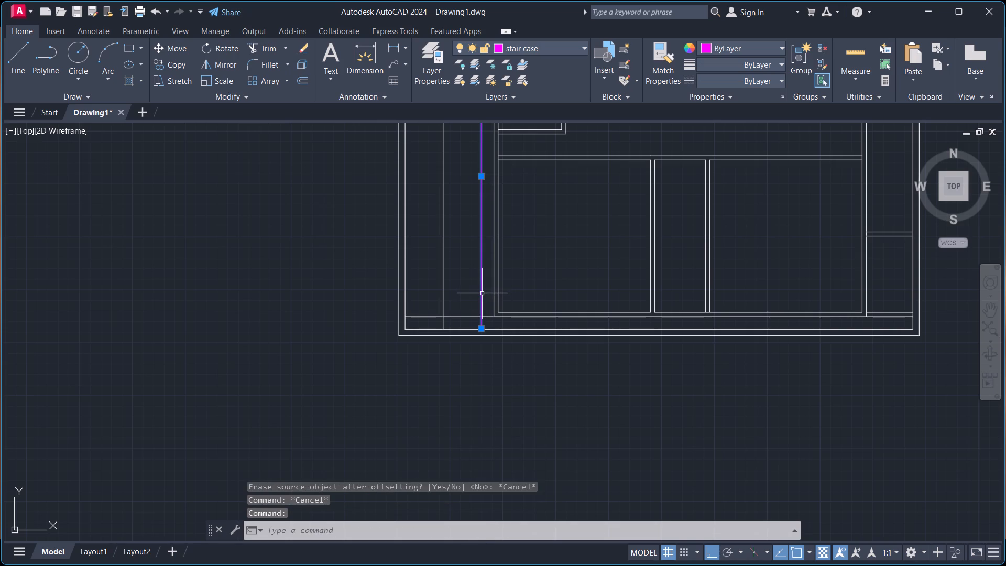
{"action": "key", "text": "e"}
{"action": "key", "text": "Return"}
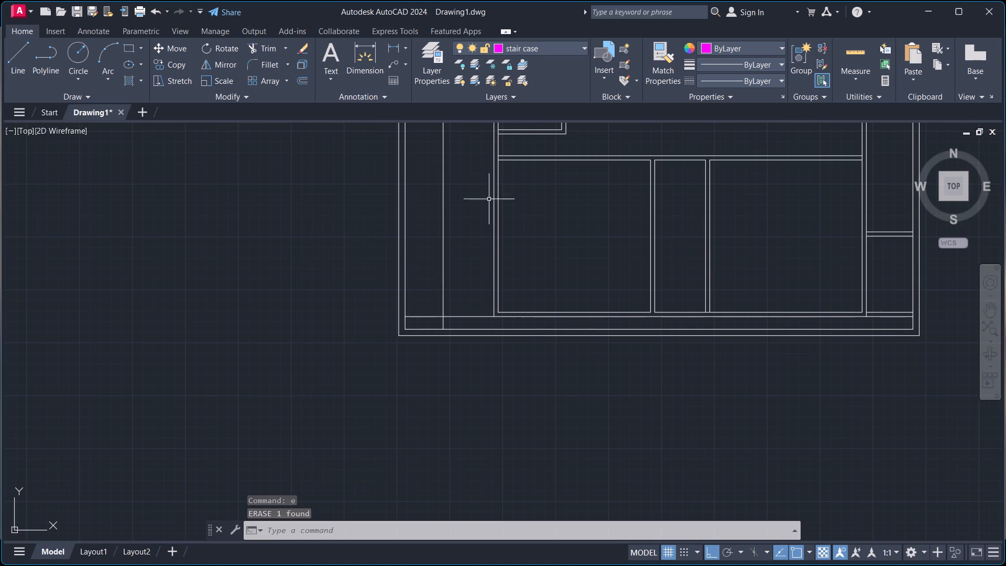
Offset the outer line of the building's west wall 3' west into the side setback.
{"action": "key", "text": "o"}
{"action": "key", "text": "Return"}
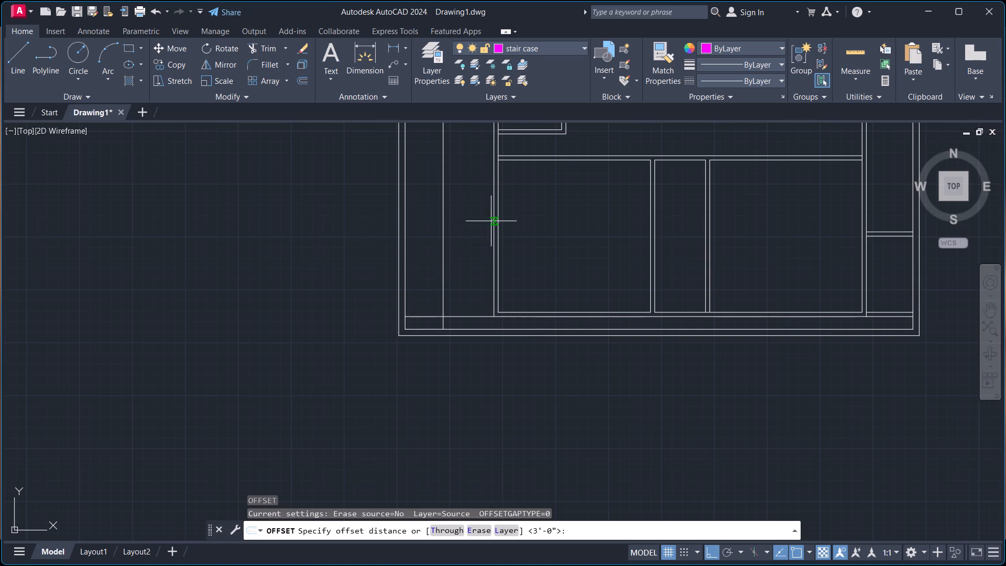
{"action": "left_click", "coordinate": [495, 221]}
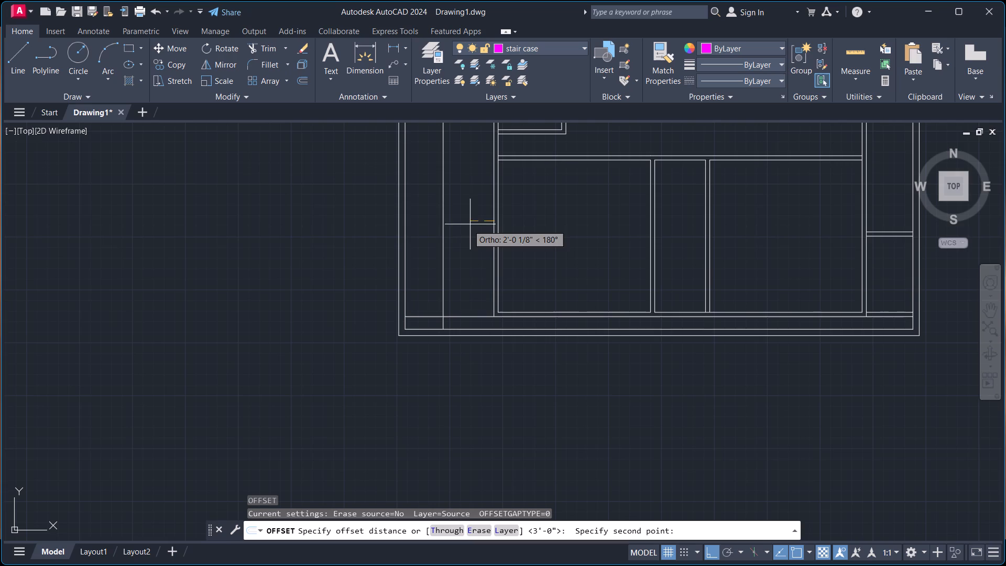
{"action": "type", "text": "3'"}
{"action": "key", "text": "Return"}
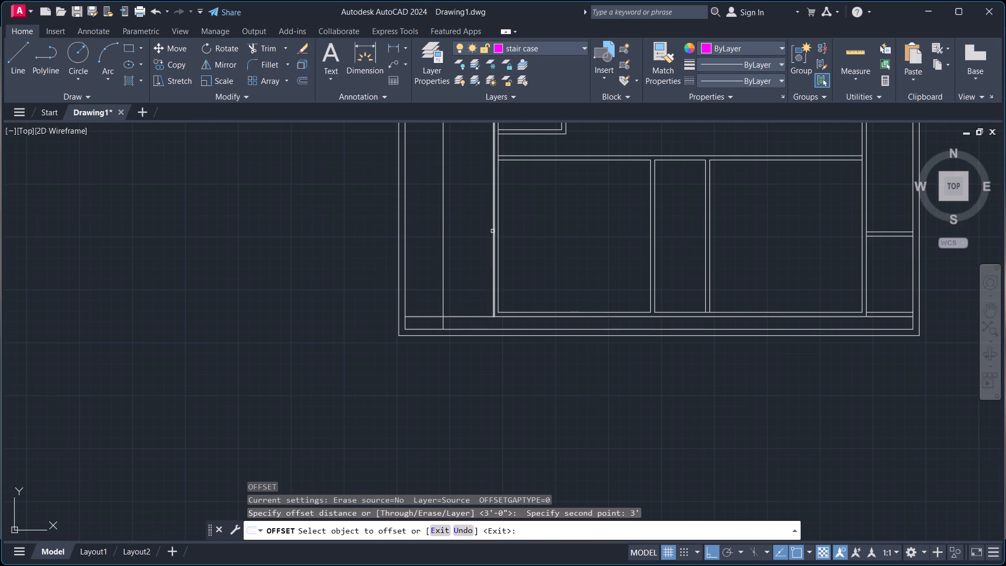
{"action": "left_click", "coordinate": [493, 232]}
{"action": "left_click", "coordinate": [464, 237]}
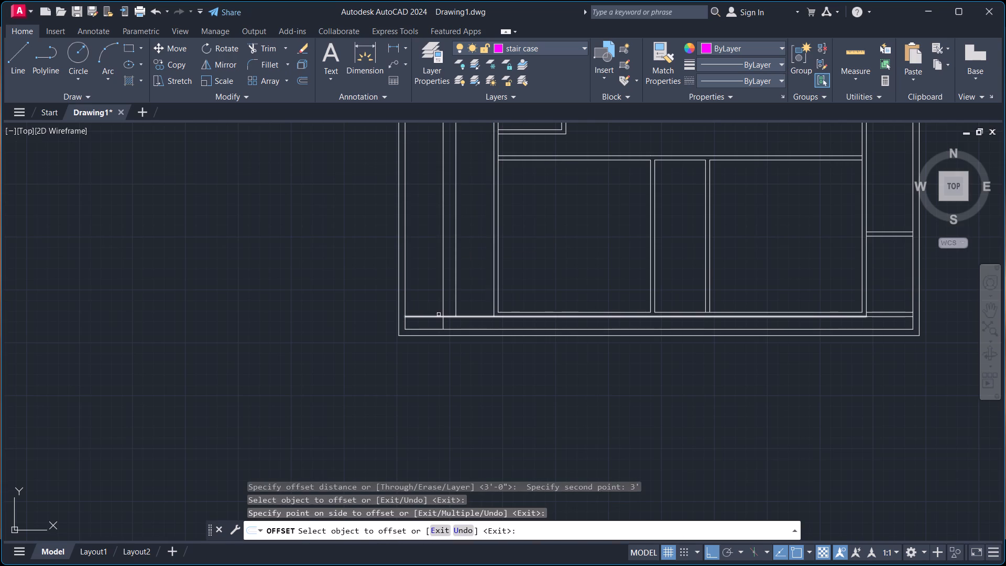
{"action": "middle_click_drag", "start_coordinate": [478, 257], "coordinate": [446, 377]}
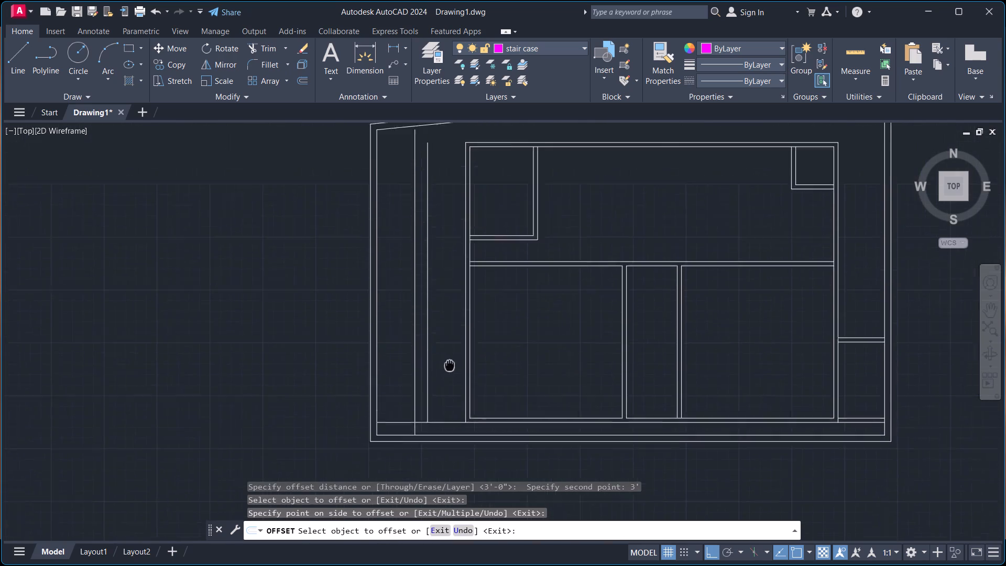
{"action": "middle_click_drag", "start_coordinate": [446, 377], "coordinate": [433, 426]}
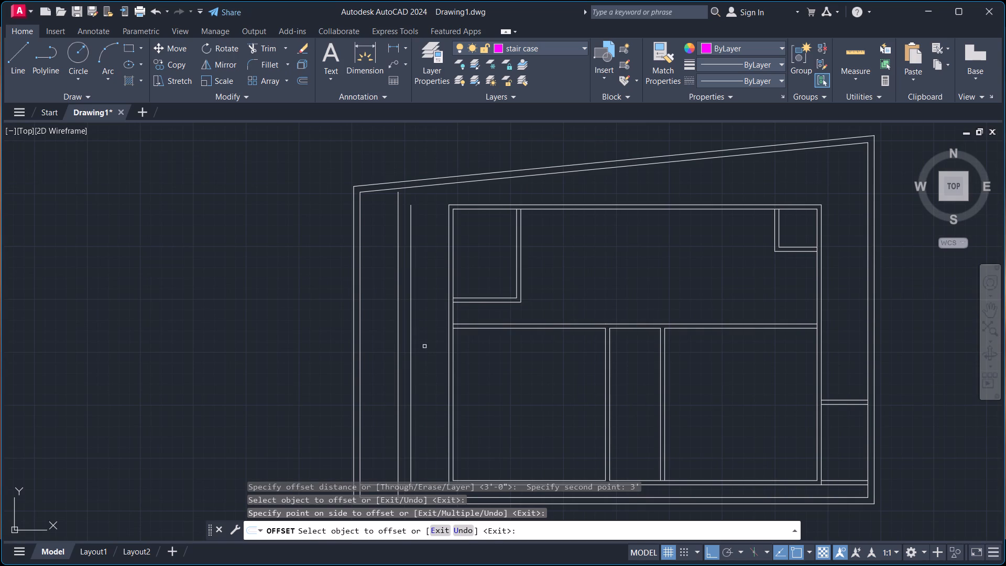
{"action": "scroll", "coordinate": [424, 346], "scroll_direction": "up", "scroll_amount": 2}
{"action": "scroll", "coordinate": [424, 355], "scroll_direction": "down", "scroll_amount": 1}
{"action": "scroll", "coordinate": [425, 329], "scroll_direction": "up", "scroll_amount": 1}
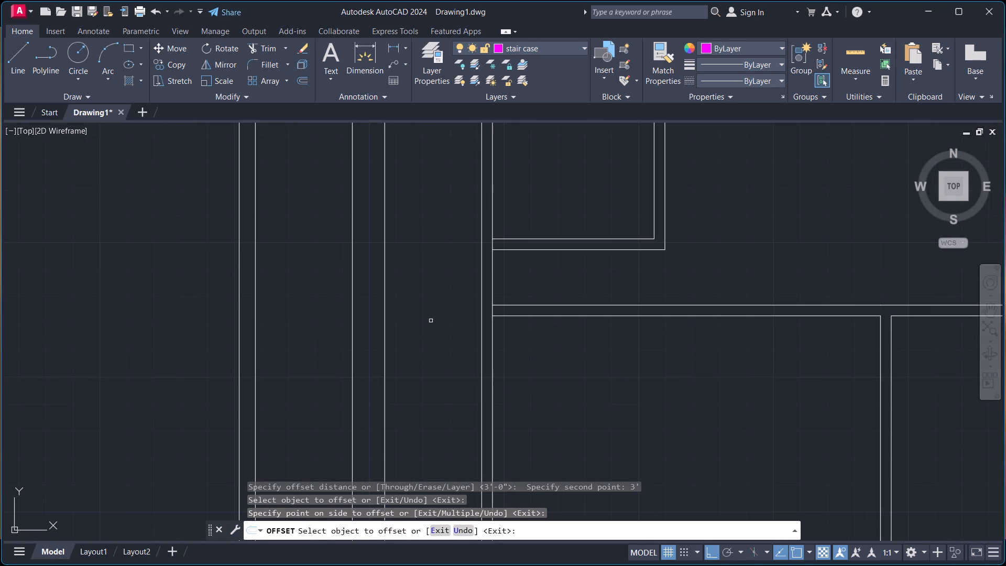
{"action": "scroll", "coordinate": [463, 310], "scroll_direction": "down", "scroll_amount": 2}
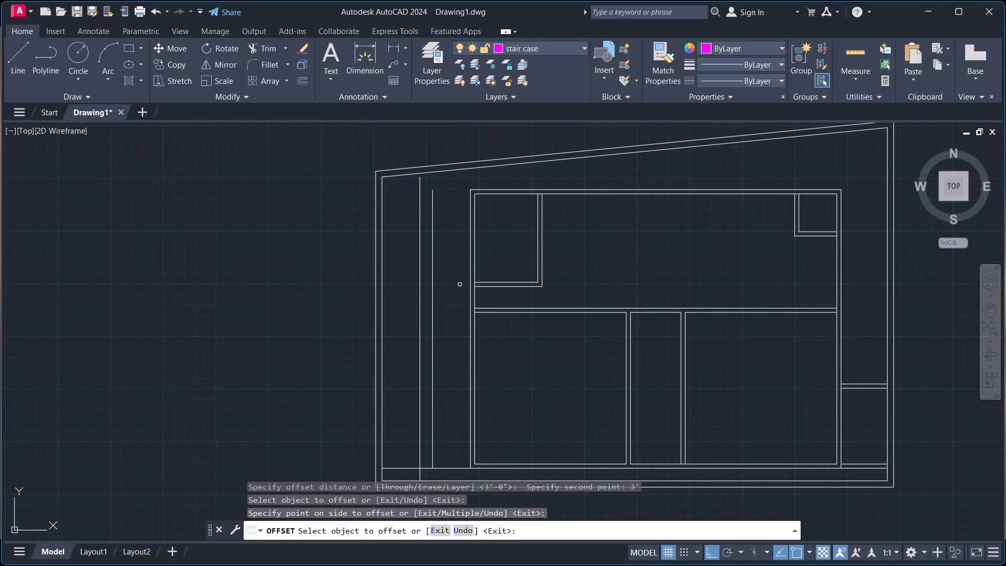
Draw a line across the west setback from the building's west wall to the plot wall, level with the central partition's south face.
{"action": "scroll", "coordinate": [470, 315], "scroll_direction": "up", "scroll_amount": 3}
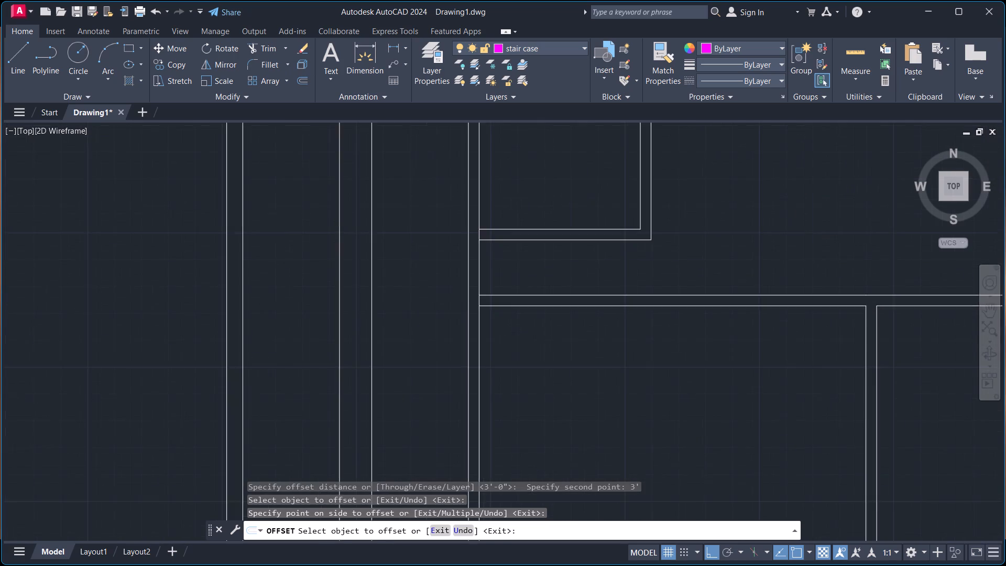
{"action": "key", "text": "l"}
{"action": "key", "text": "Return"}
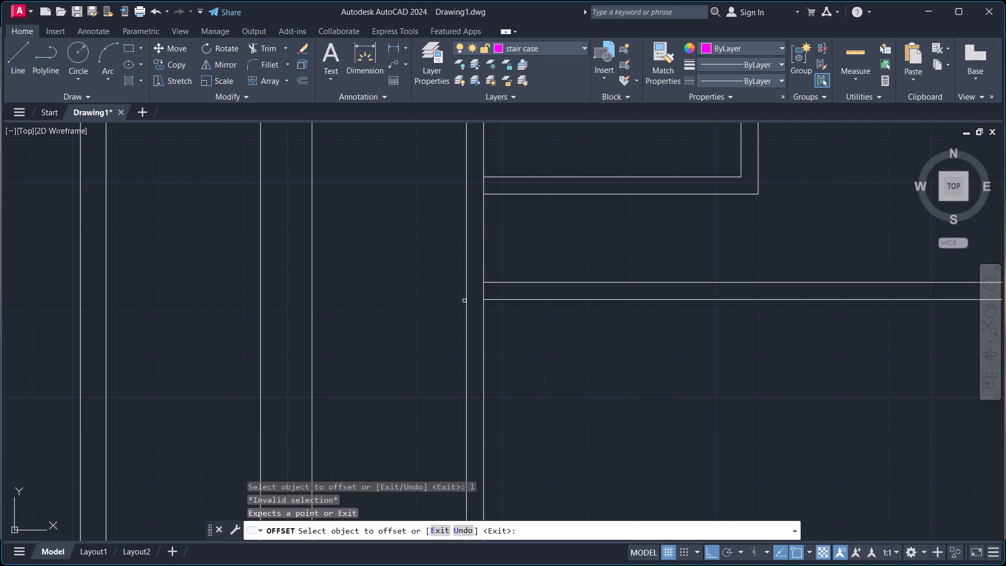
{"action": "key", "text": "Escape"}
{"action": "key", "text": "l"}
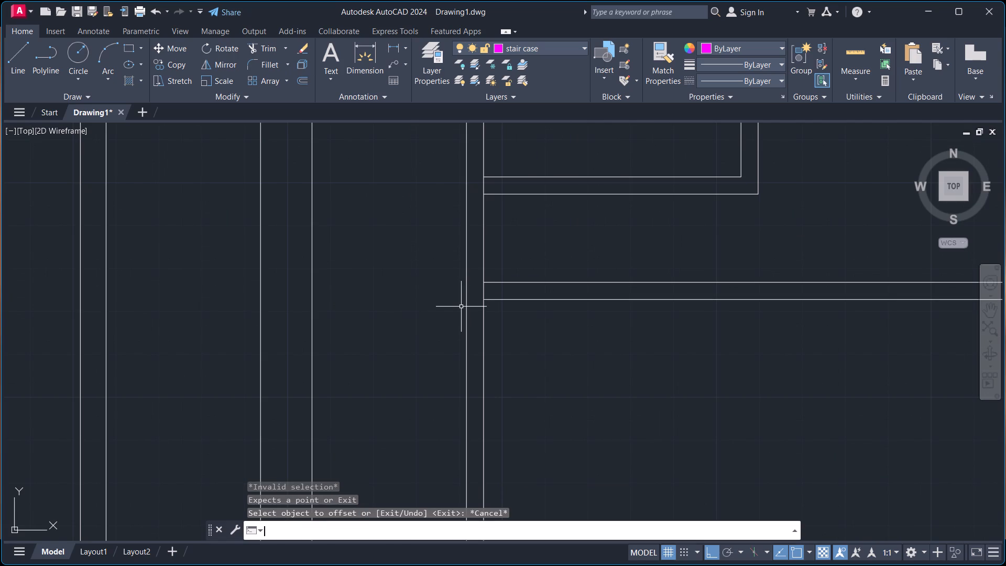
{"action": "key", "text": "Return"}
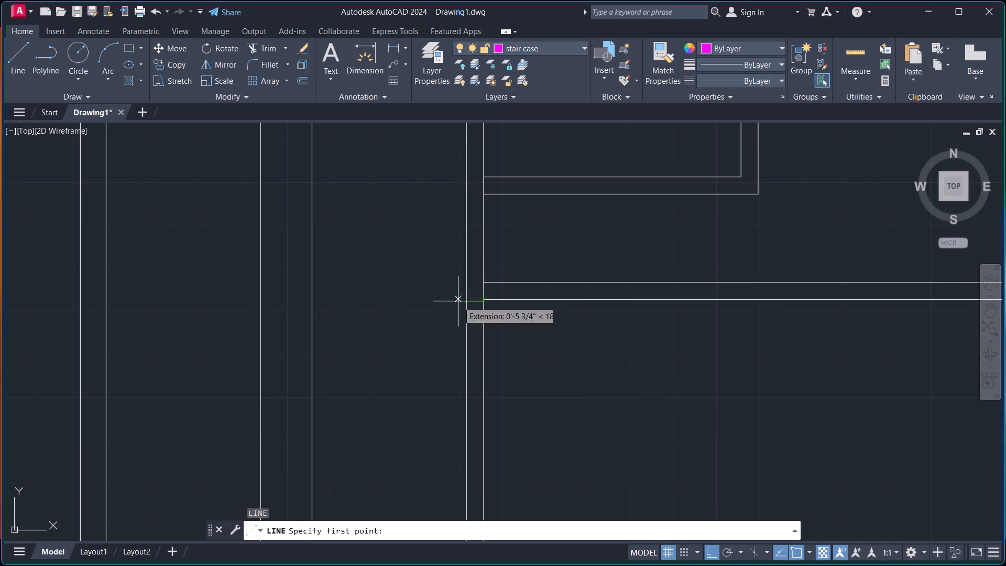
{"action": "left_click", "coordinate": [466, 300]}
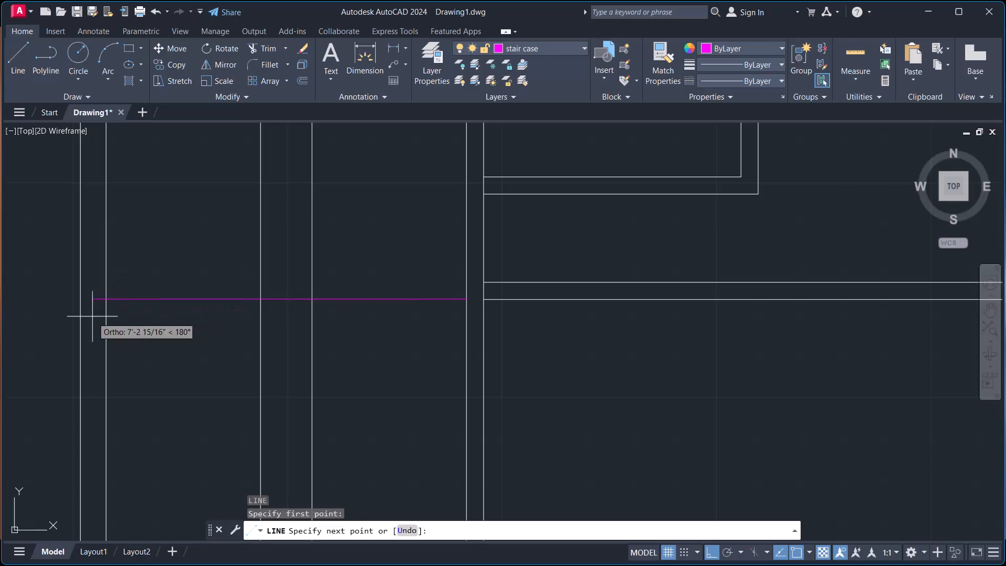
{"action": "left_click", "coordinate": [111, 301]}
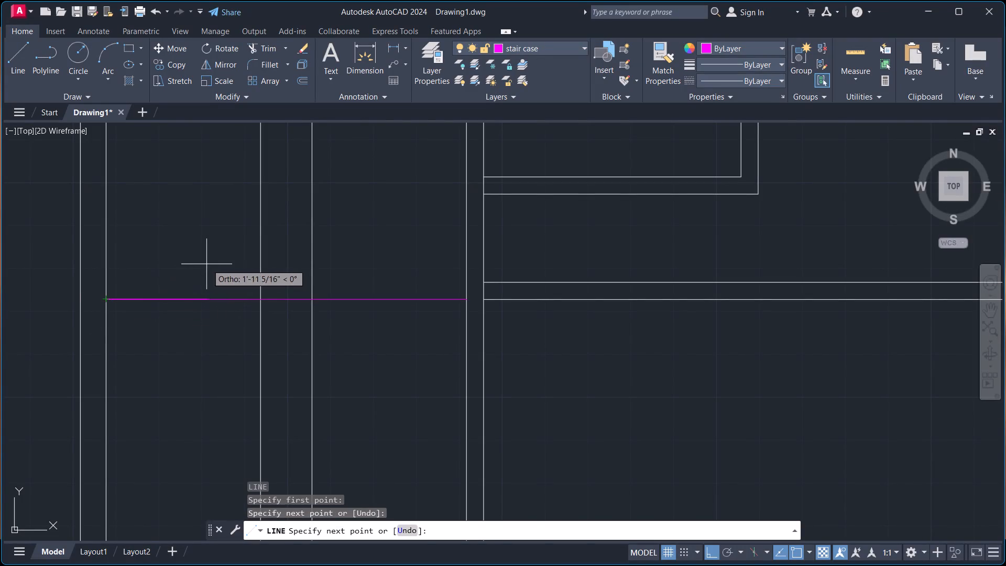
Continue the line along the plot wall's inner face to the southwest corner, east to the building's line, and north to close the staircase outline.
{"action": "scroll", "coordinate": [218, 264], "scroll_direction": "down", "scroll_amount": 2}
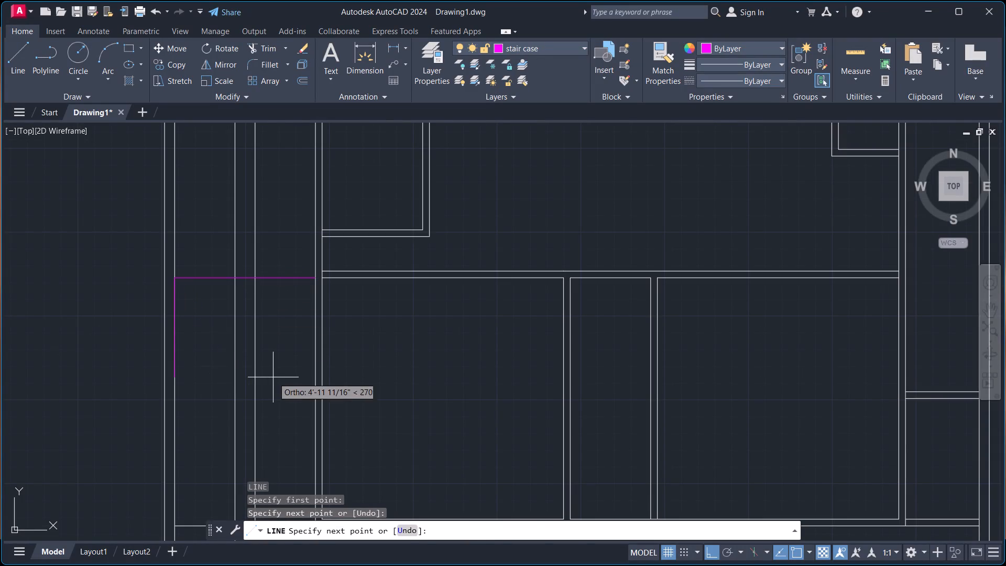
{"action": "scroll", "coordinate": [274, 377], "scroll_direction": "down", "scroll_amount": 1}
{"action": "middle_click_drag", "start_coordinate": [274, 377], "coordinate": [312, 318]}
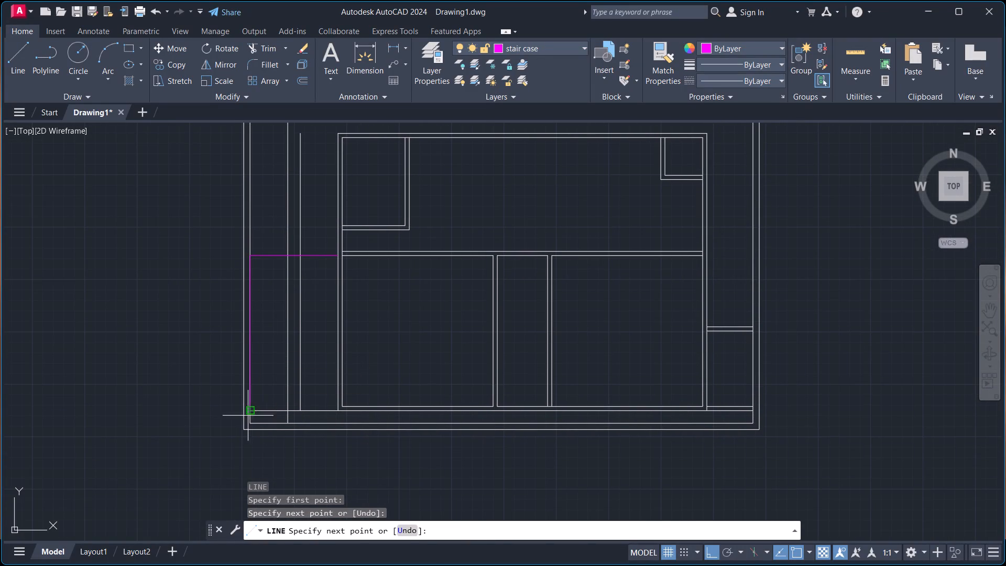
{"action": "scroll", "coordinate": [250, 419], "scroll_direction": "up", "scroll_amount": 2}
{"action": "left_click", "coordinate": [248, 428]}
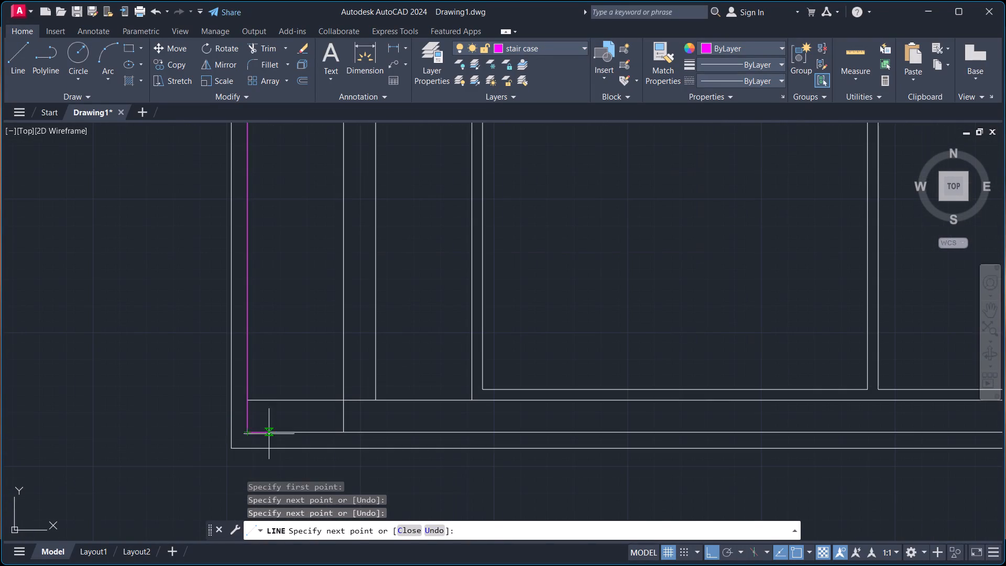
{"action": "left_click", "coordinate": [473, 432]}
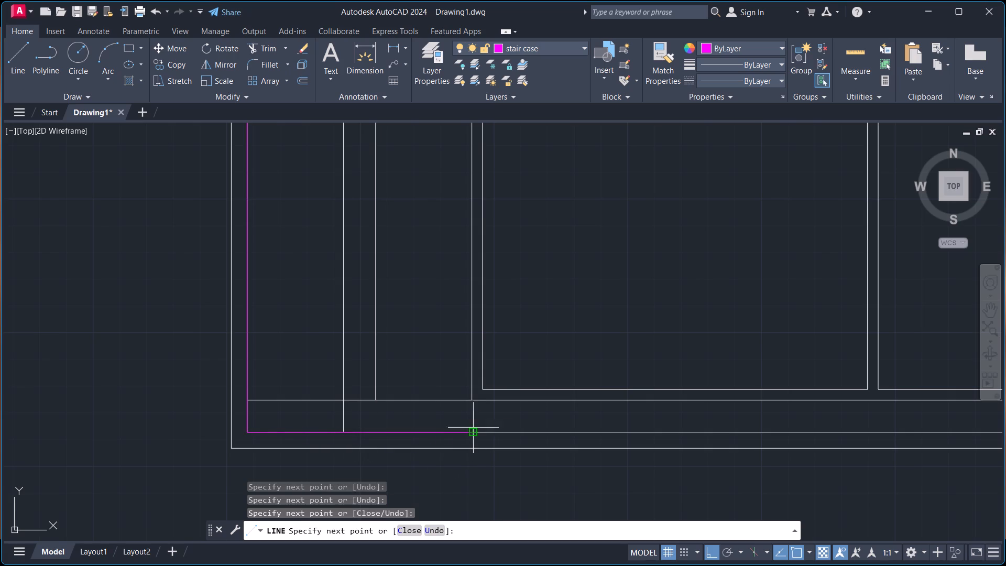
{"action": "scroll", "coordinate": [462, 324], "scroll_direction": "down", "scroll_amount": 1}
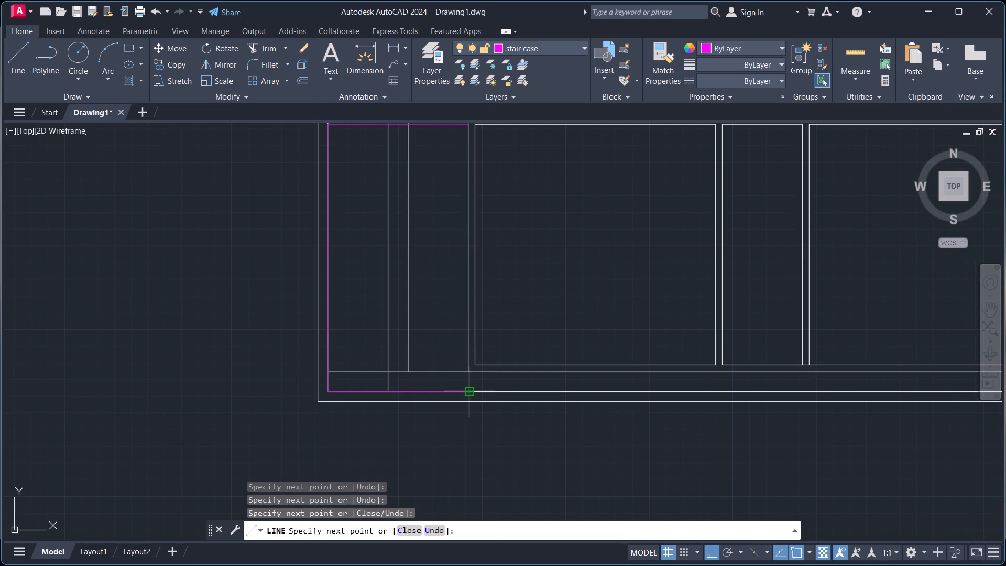
{"action": "key", "text": "ctrl+z"}
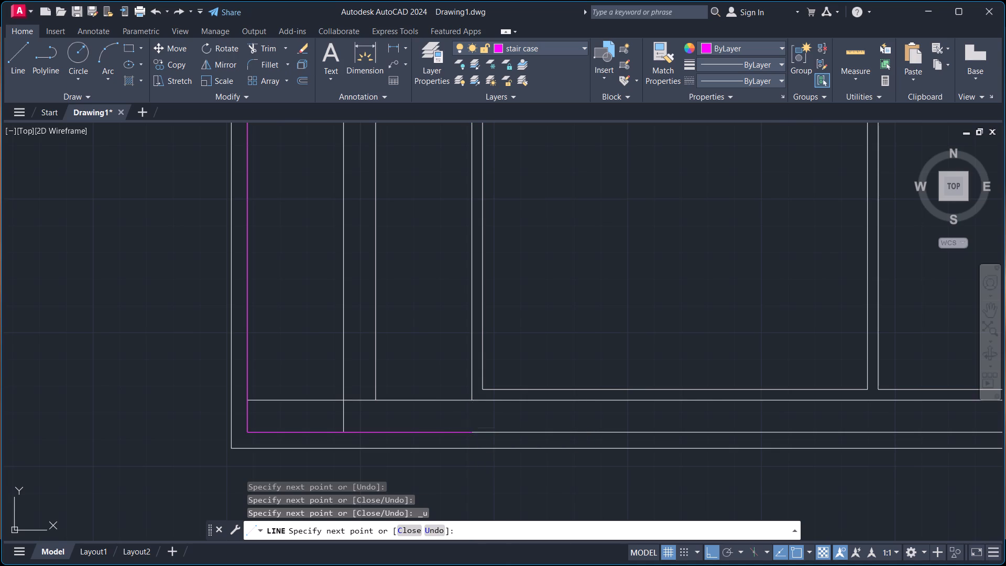
{"action": "left_click", "coordinate": [472, 428]}
{"action": "scroll", "coordinate": [471, 312], "scroll_direction": "down", "scroll_amount": 3}
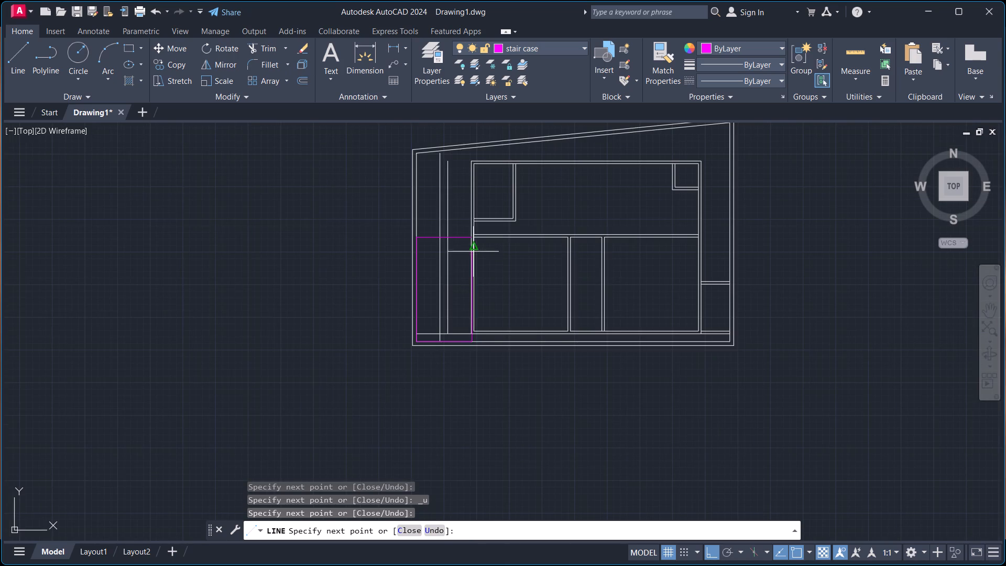
{"action": "scroll", "coordinate": [465, 234], "scroll_direction": "up", "scroll_amount": 3}
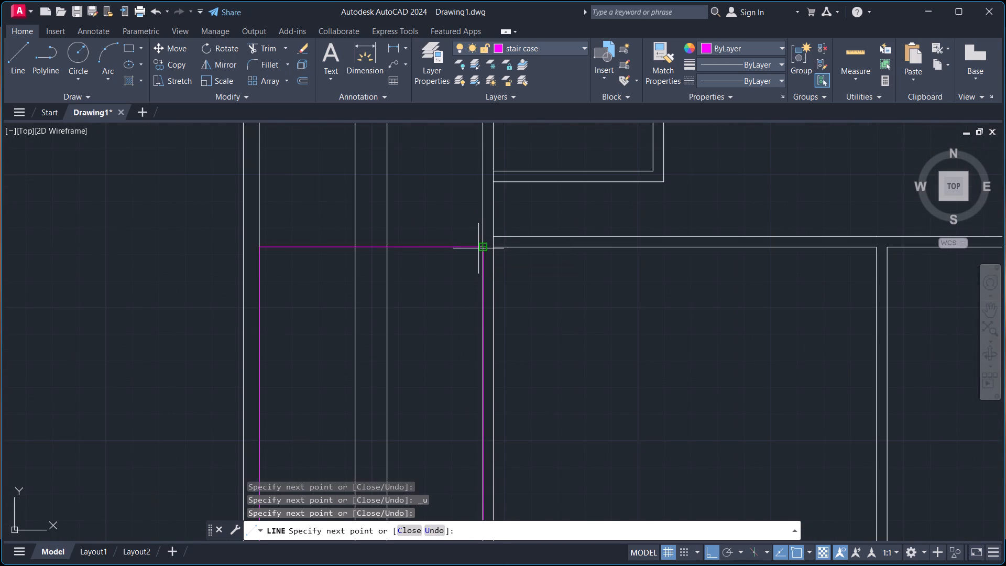
{"action": "left_click", "coordinate": [483, 248]}
{"action": "key", "text": "Escape"}
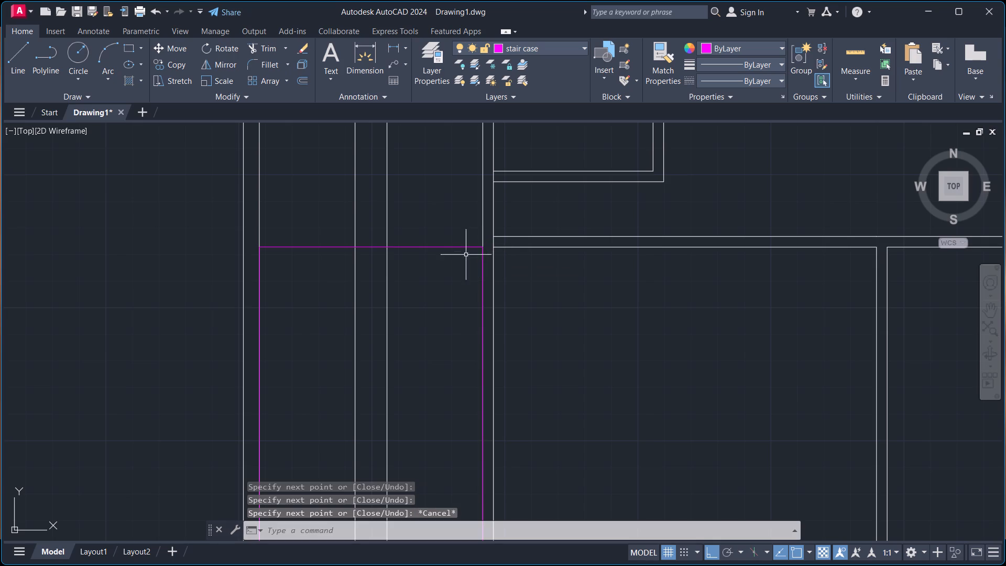
Trim the two flight lines beyond the staircase's north edge and south setback line, and trim the setback line on either side of them.
{"action": "key", "text": "t"}
{"action": "key", "text": "r"}
{"action": "key", "text": "Return"}
{"action": "left_click_drag", "start_coordinate": [425, 227], "coordinate": [324, 209]}
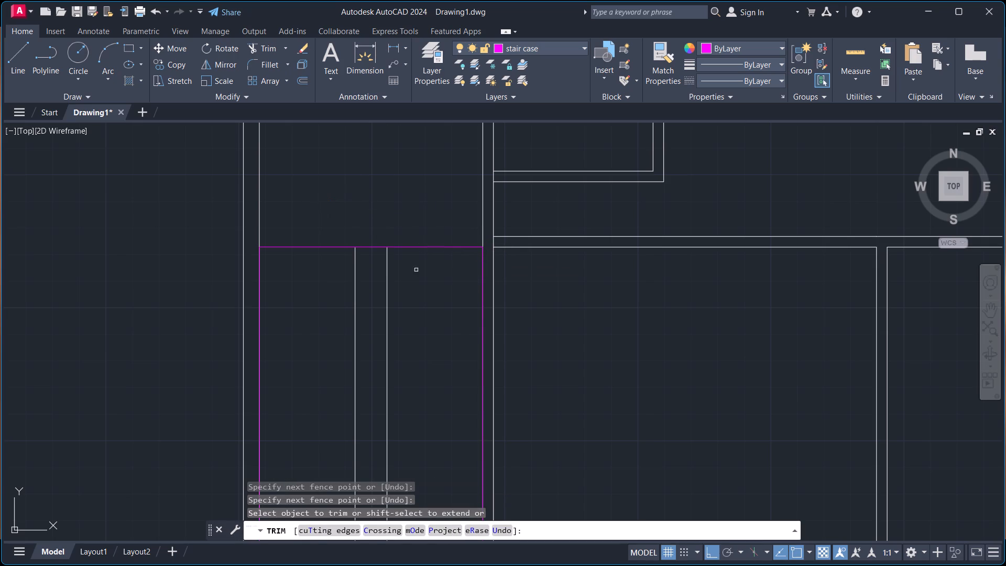
{"action": "scroll", "coordinate": [416, 287], "scroll_direction": "down", "scroll_amount": 2}
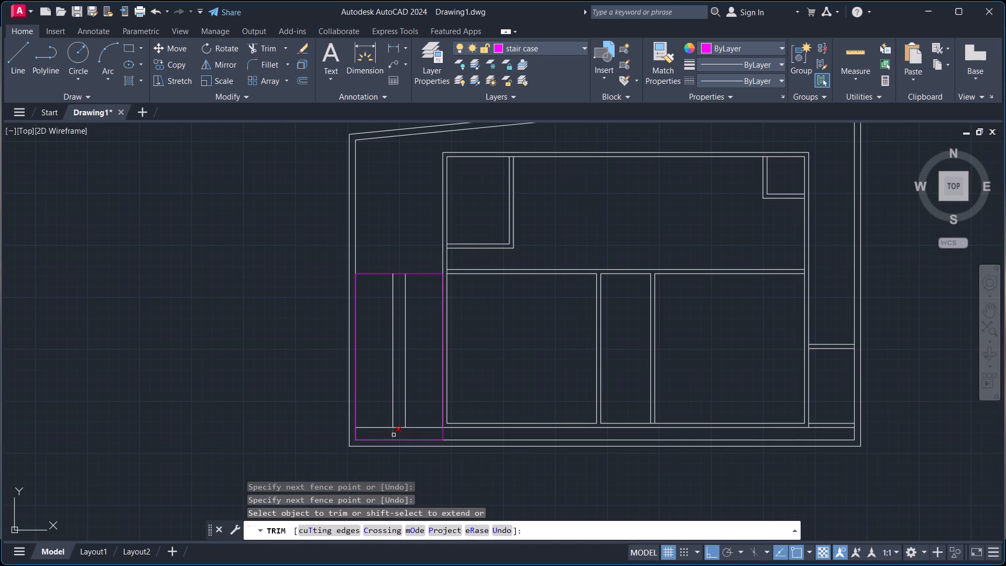
{"action": "left_click", "coordinate": [393, 435]}
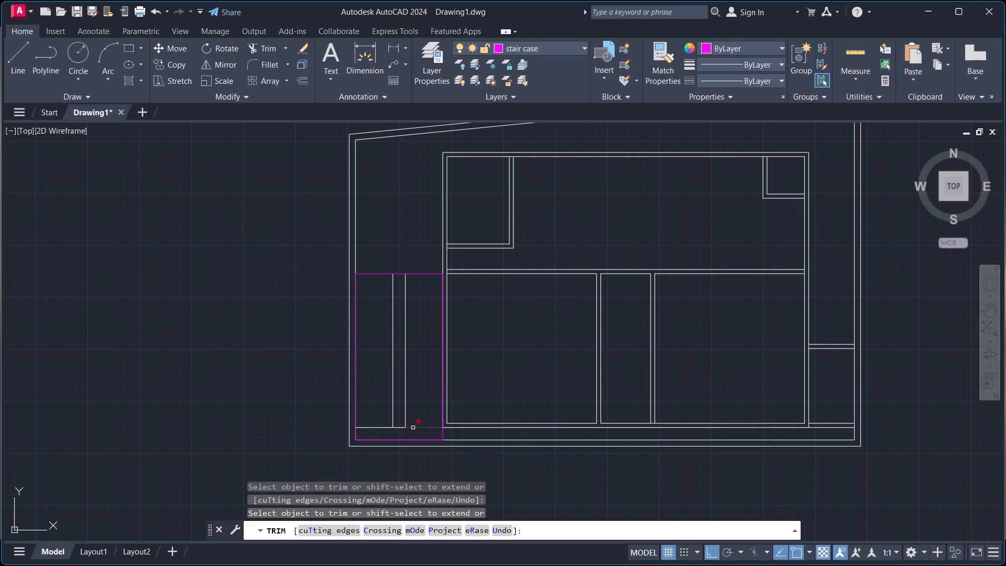
{"action": "left_click", "coordinate": [413, 428]}
{"action": "left_click", "coordinate": [376, 427]}
{"action": "key", "text": "Escape"}
Reassign the two inner flight lines and the short line joining their south ends to the stair case layer.
{"action": "left_click", "coordinate": [391, 354]}
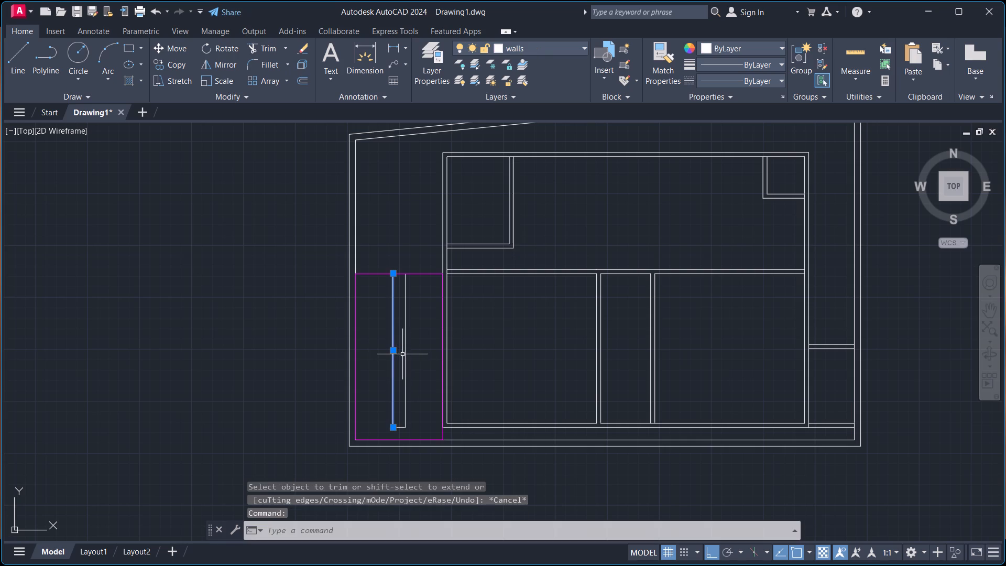
{"action": "left_click", "coordinate": [404, 354]}
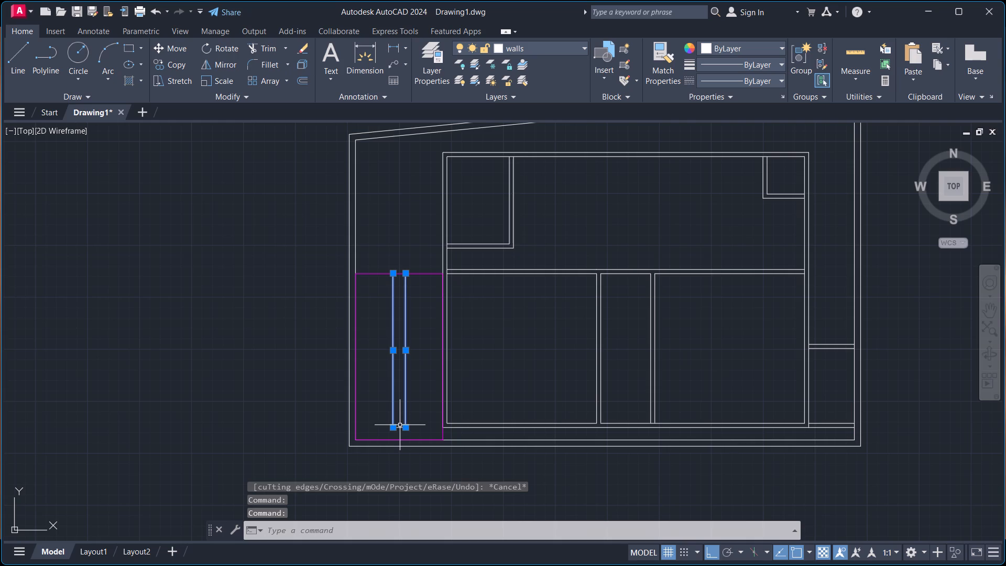
{"action": "left_click", "coordinate": [400, 426]}
{"action": "left_click", "coordinate": [393, 431]}
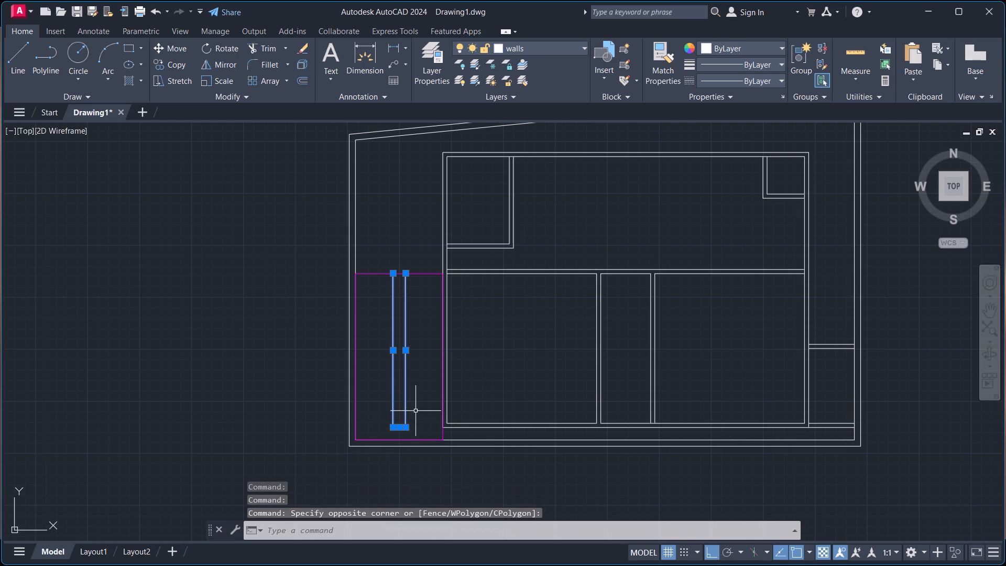
{"action": "key", "text": "ctrl+1"}
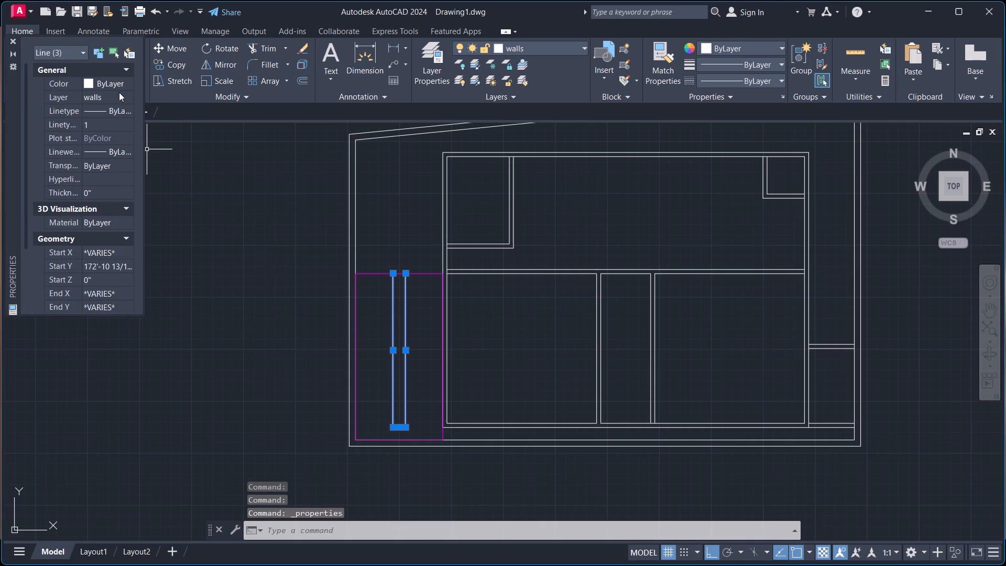
{"action": "left_click", "coordinate": [119, 92]}
{"action": "left_click", "coordinate": [127, 97]}
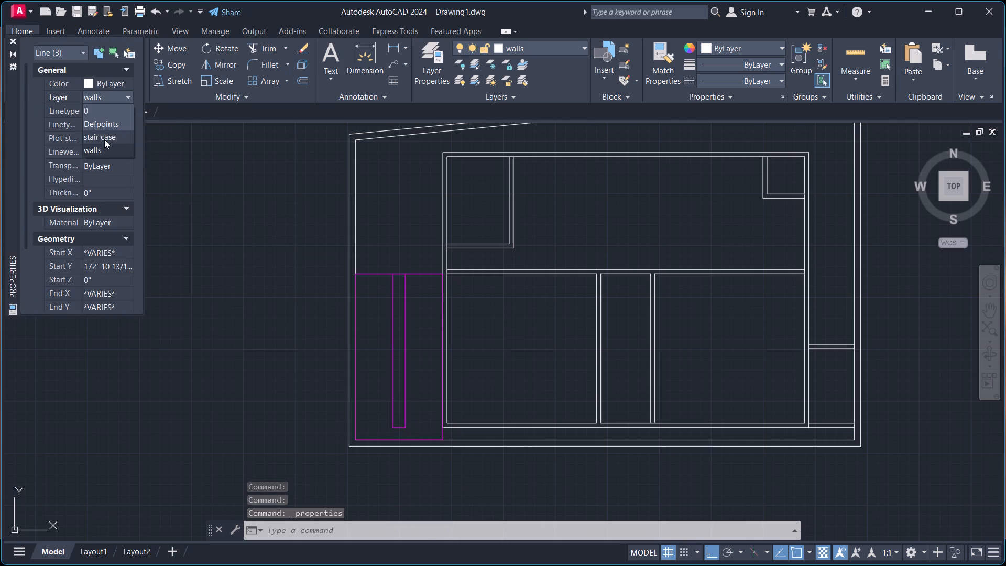
{"action": "left_click", "coordinate": [106, 136]}
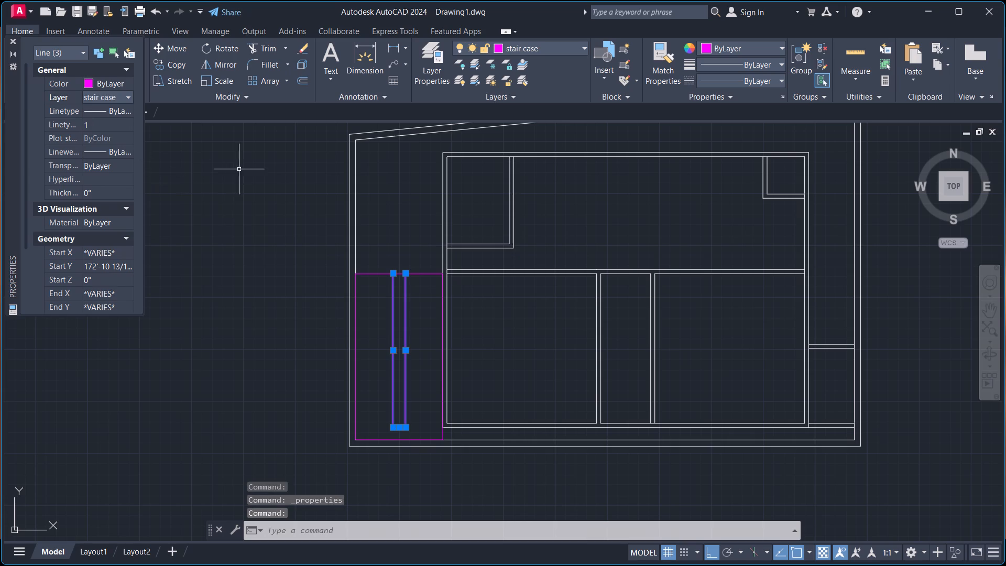
{"action": "left_click", "coordinate": [13, 41]}
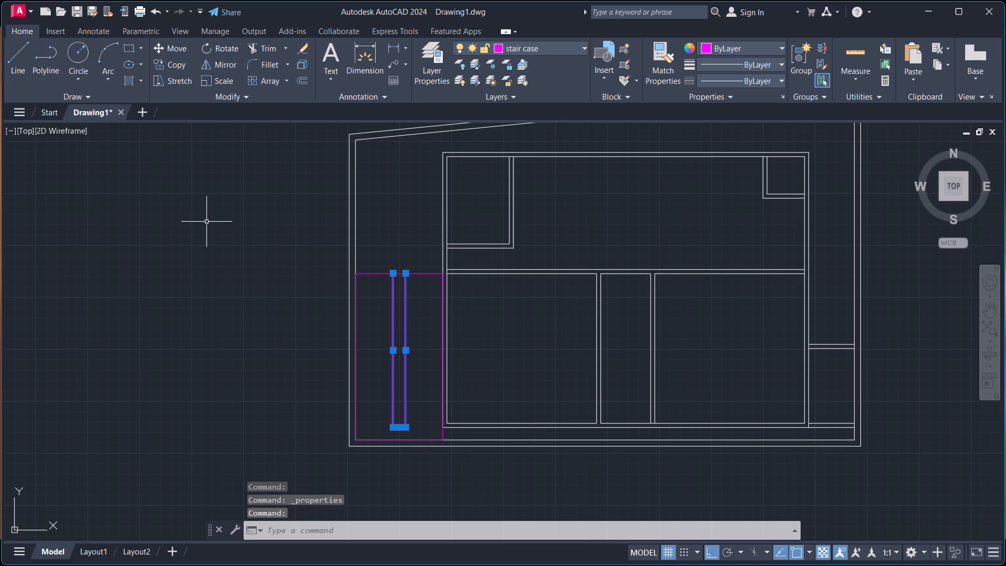
{"action": "key", "text": "Escape"}
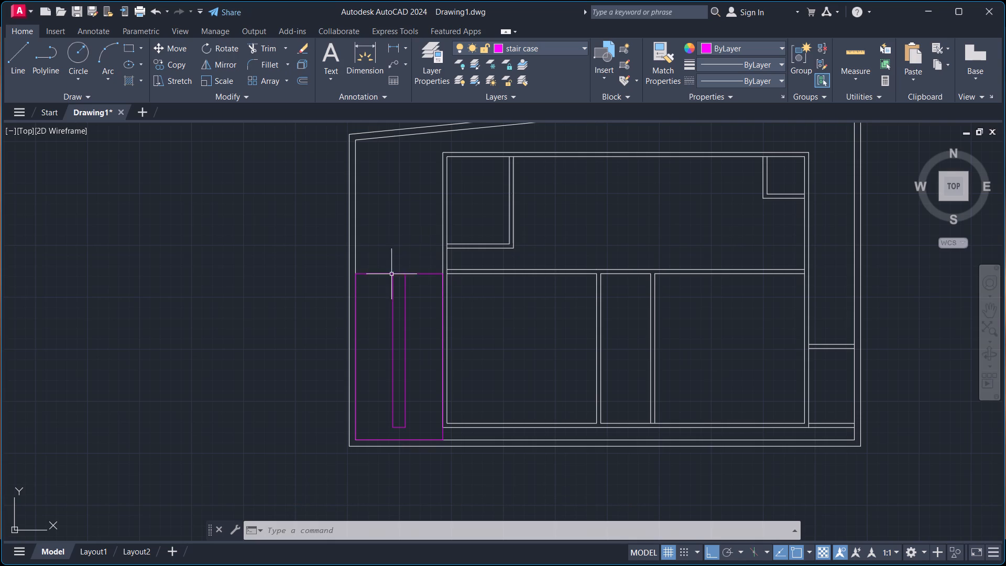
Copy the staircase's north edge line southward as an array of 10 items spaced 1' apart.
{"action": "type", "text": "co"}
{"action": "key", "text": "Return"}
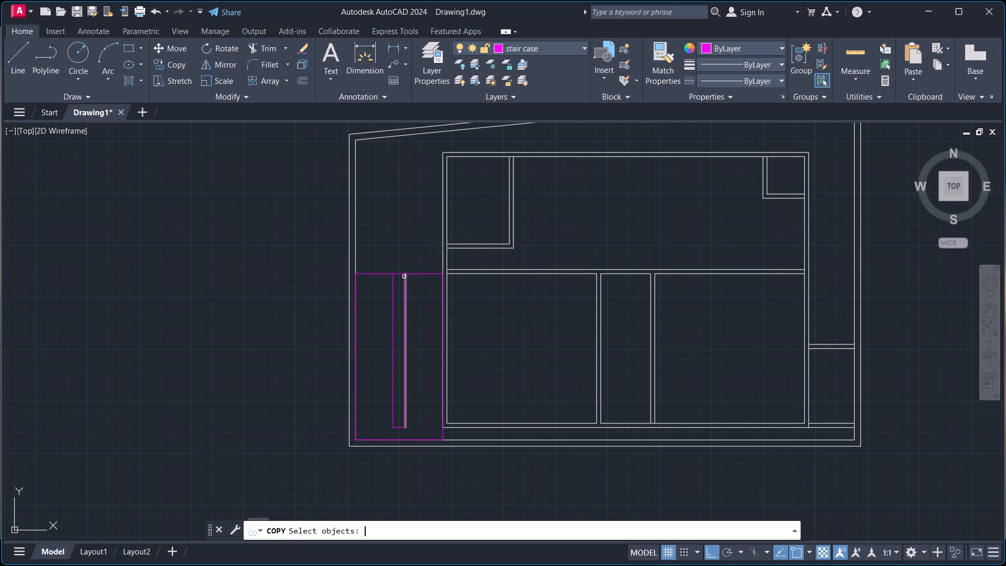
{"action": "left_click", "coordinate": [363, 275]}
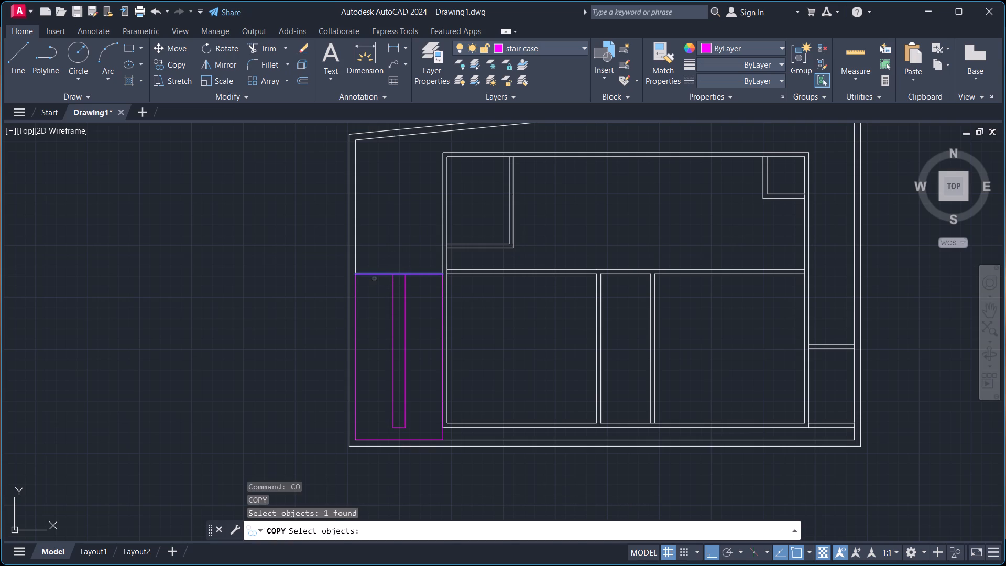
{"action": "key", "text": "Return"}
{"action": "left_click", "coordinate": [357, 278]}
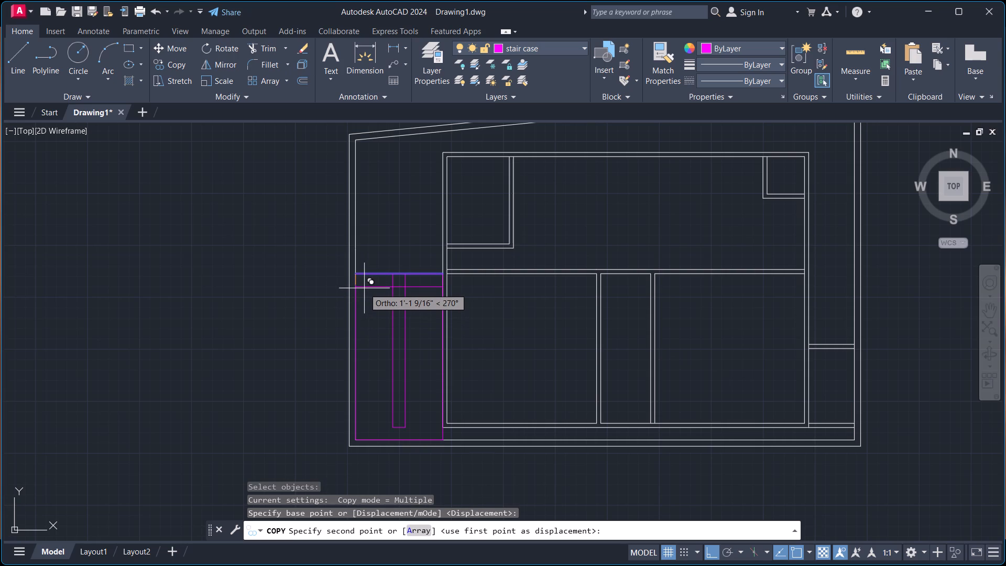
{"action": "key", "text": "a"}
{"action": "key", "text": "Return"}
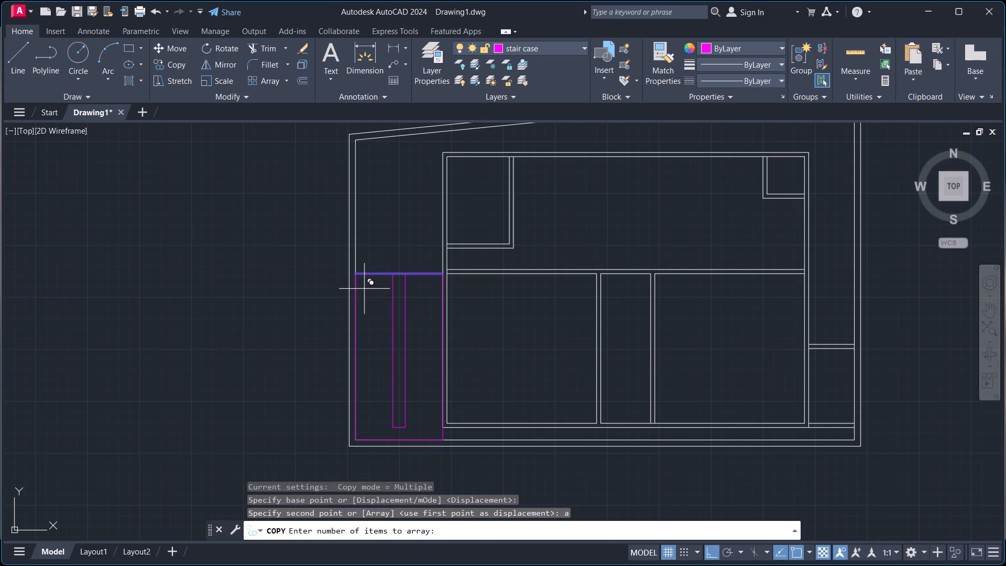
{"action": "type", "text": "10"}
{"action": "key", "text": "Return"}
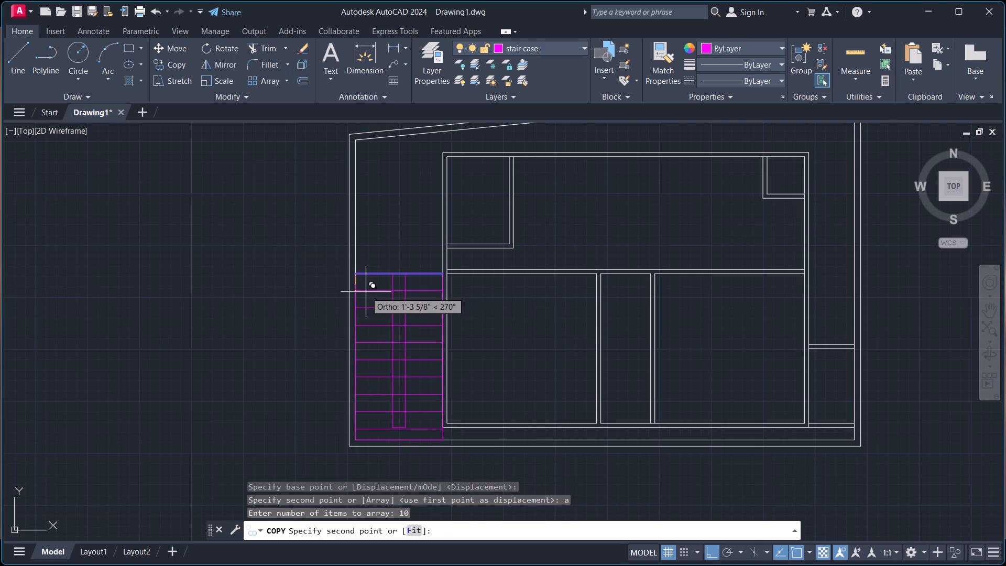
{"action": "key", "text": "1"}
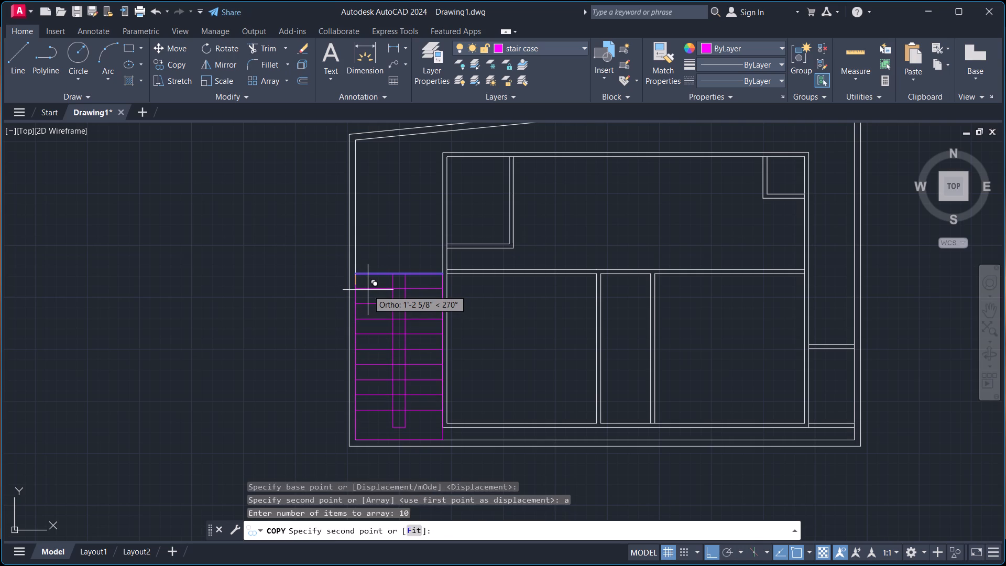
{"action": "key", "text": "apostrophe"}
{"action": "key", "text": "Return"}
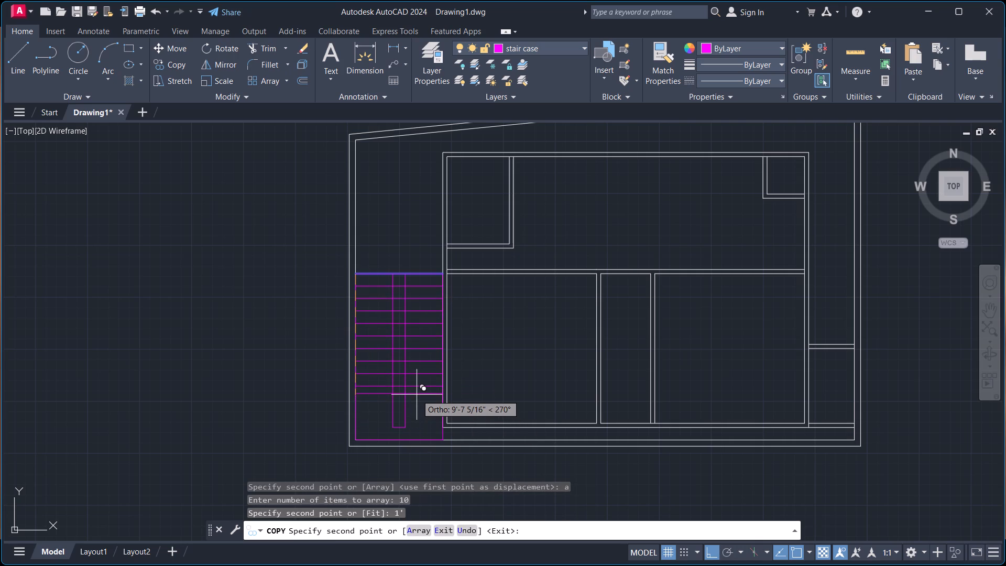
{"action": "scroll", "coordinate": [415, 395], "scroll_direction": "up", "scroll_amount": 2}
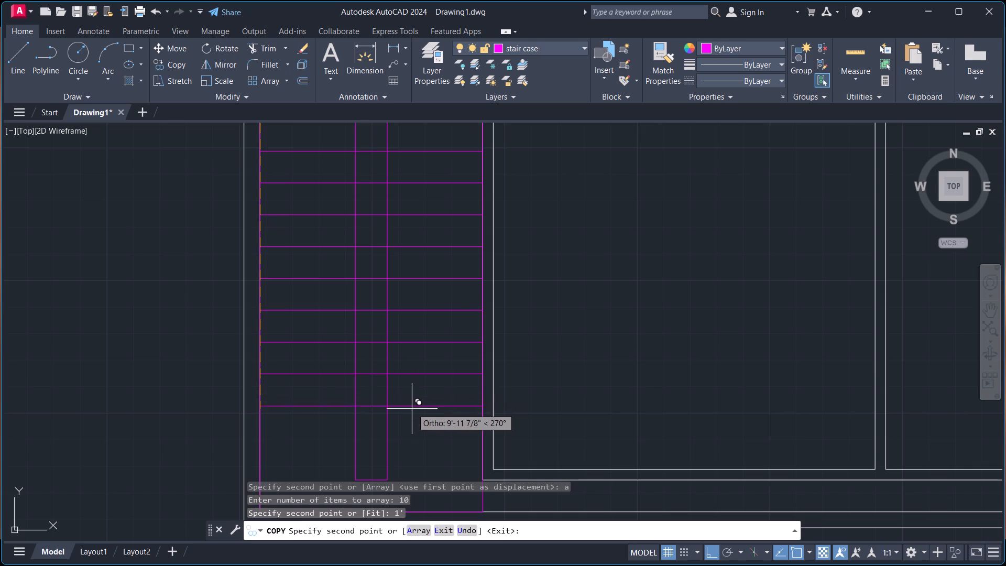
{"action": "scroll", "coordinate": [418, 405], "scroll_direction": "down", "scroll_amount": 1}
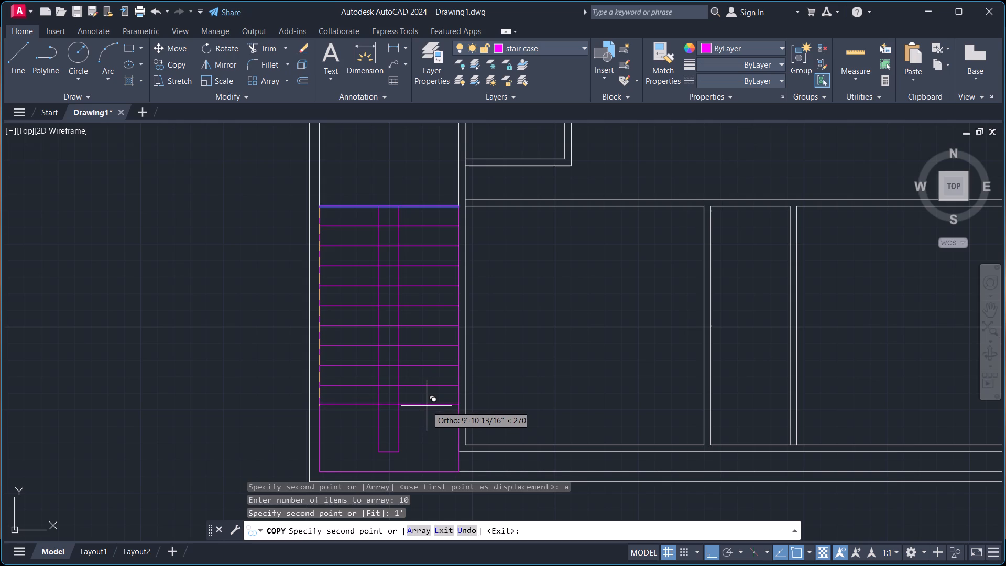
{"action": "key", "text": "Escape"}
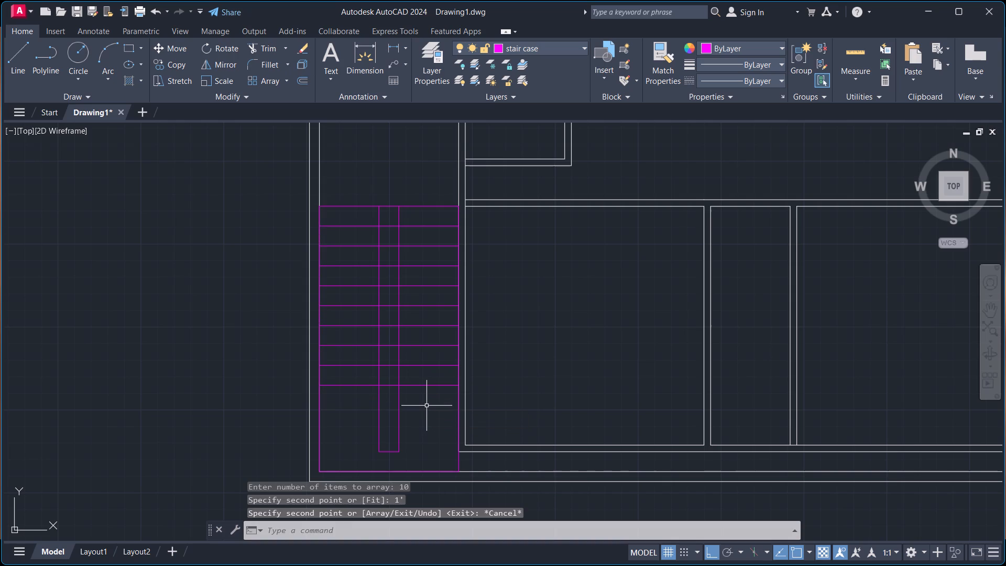
Copy the staircase outline's south line 3' north to mark the landing edge.
{"action": "left_click", "coordinate": [404, 471]}
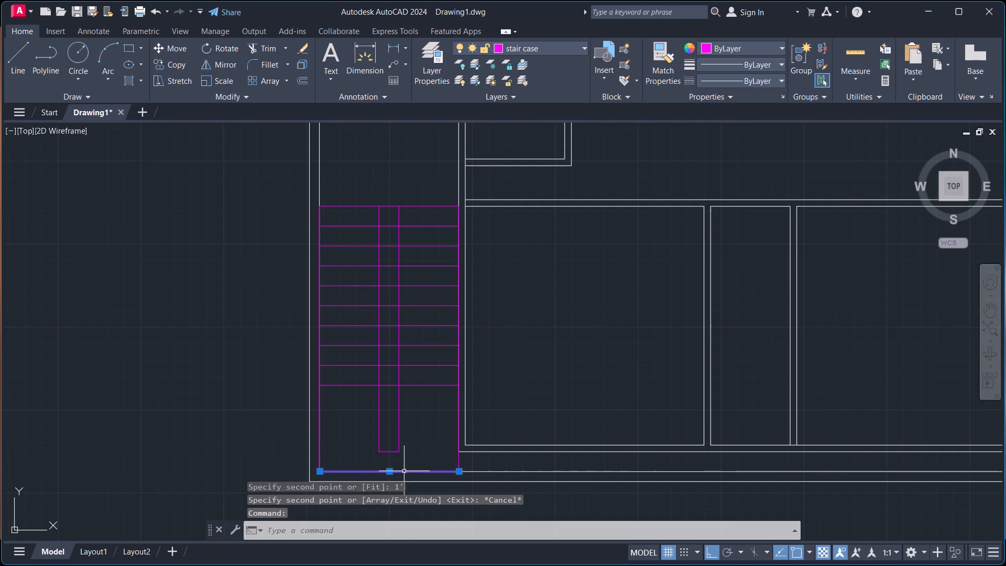
{"action": "key", "text": "c"}
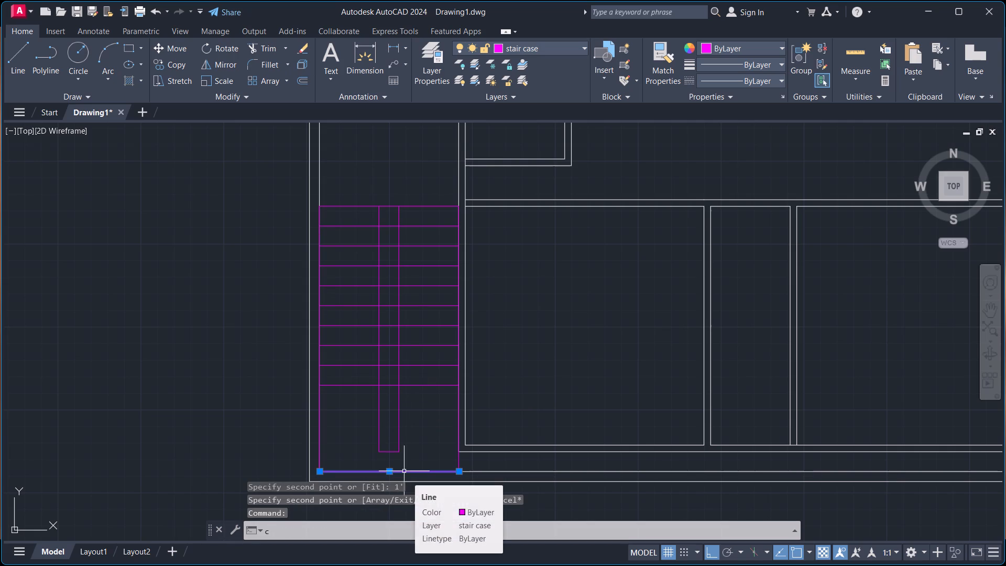
{"action": "key", "text": "o"}
{"action": "key", "text": "Return"}
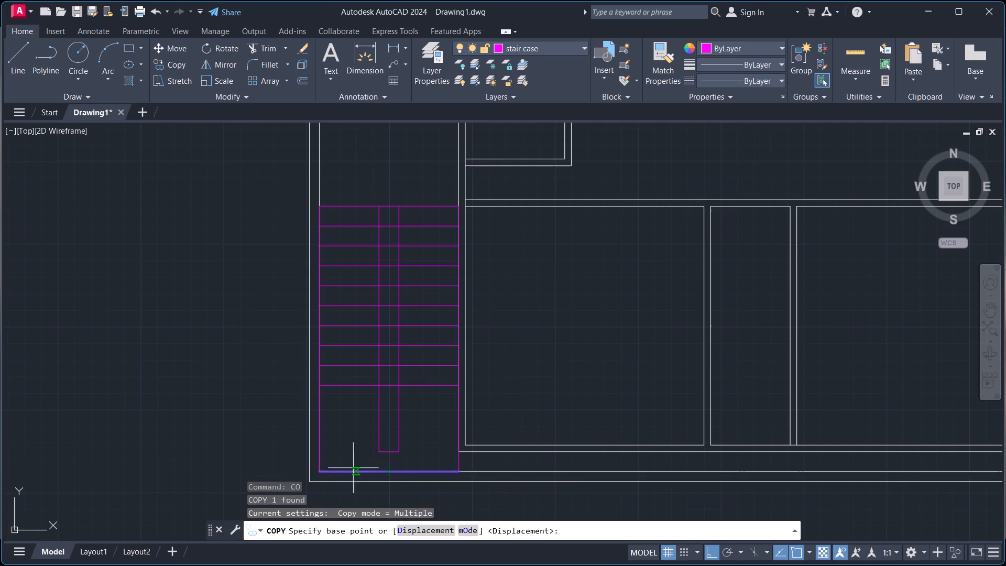
{"action": "left_click", "coordinate": [325, 471]}
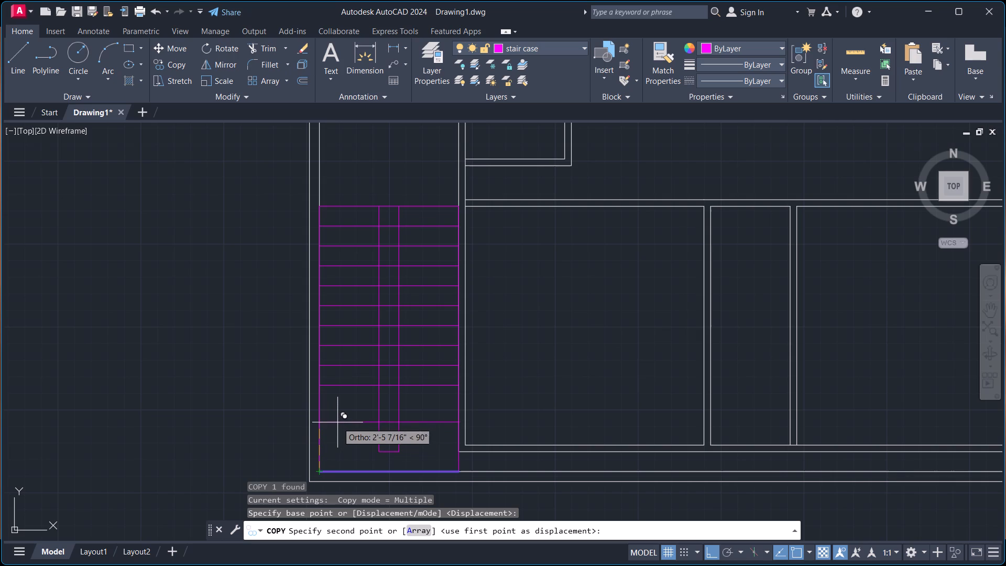
{"action": "key", "text": "3"}
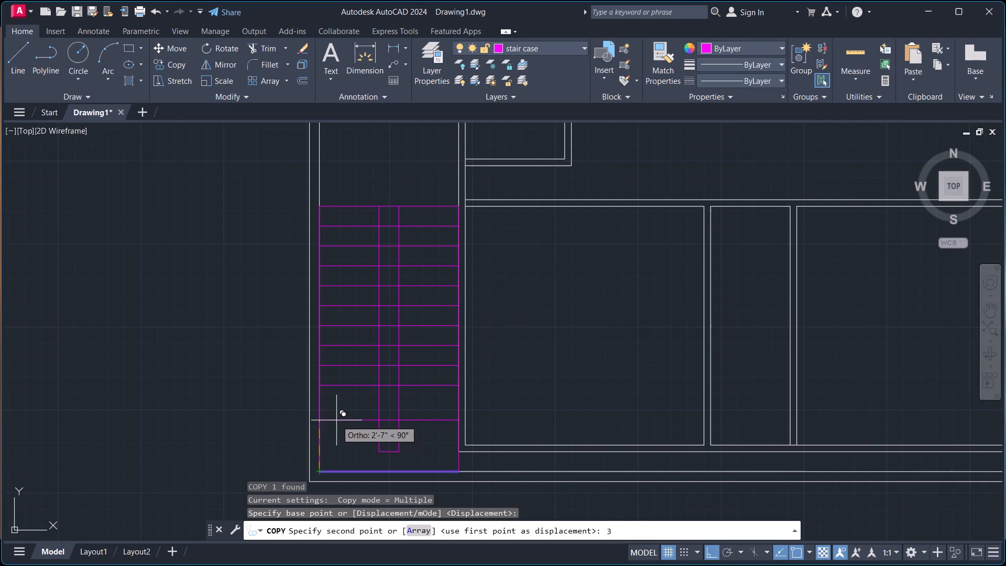
{"action": "key", "text": "apostrophe"}
{"action": "key", "text": "Return"}
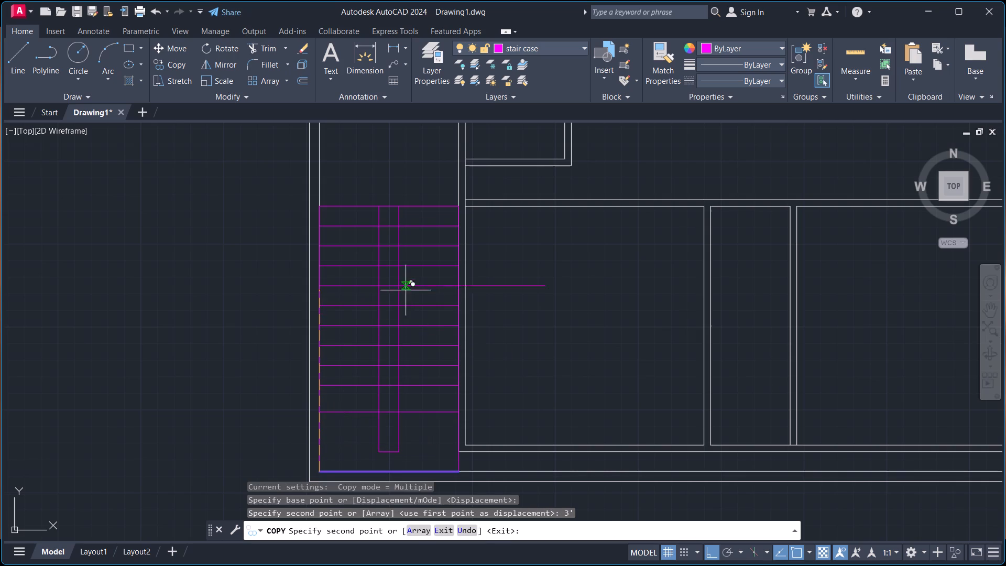
{"action": "key", "text": "Escape"}
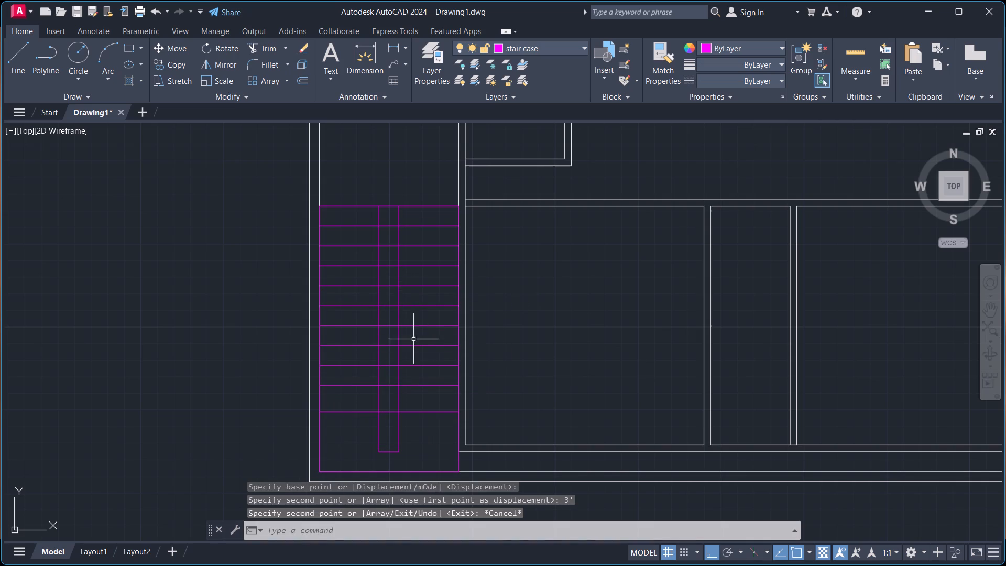
Erase the arrayed tread lines, the north edge line, the two inner flight lines and the short line joining their south ends.
{"action": "left_click", "coordinate": [432, 222]}
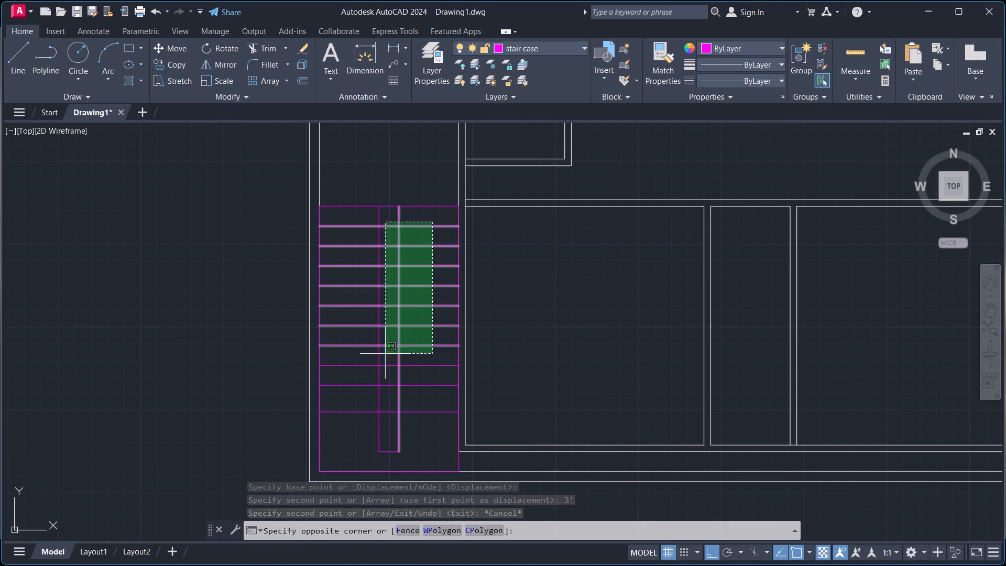
{"action": "left_click", "coordinate": [376, 396]}
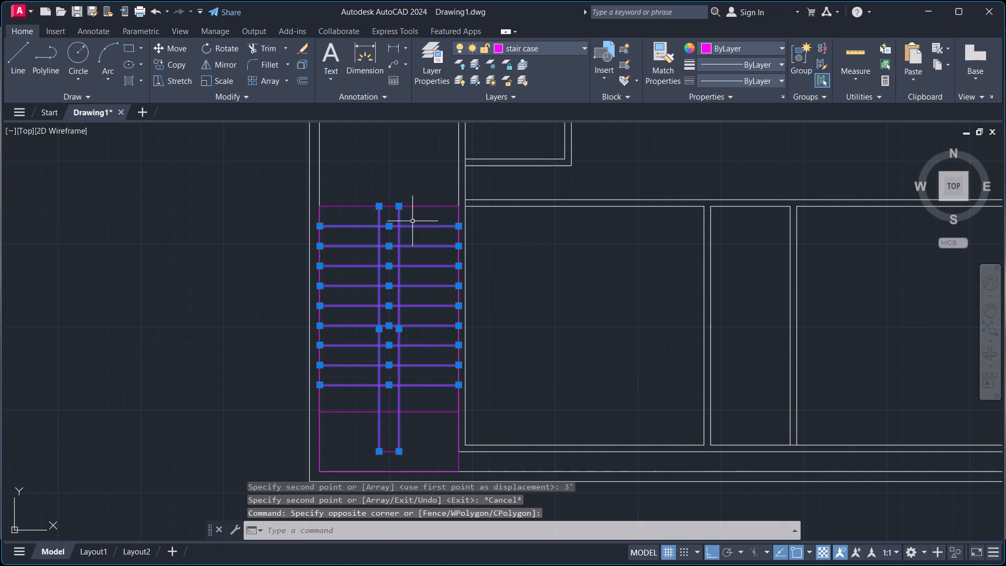
{"action": "left_click", "coordinate": [415, 206]}
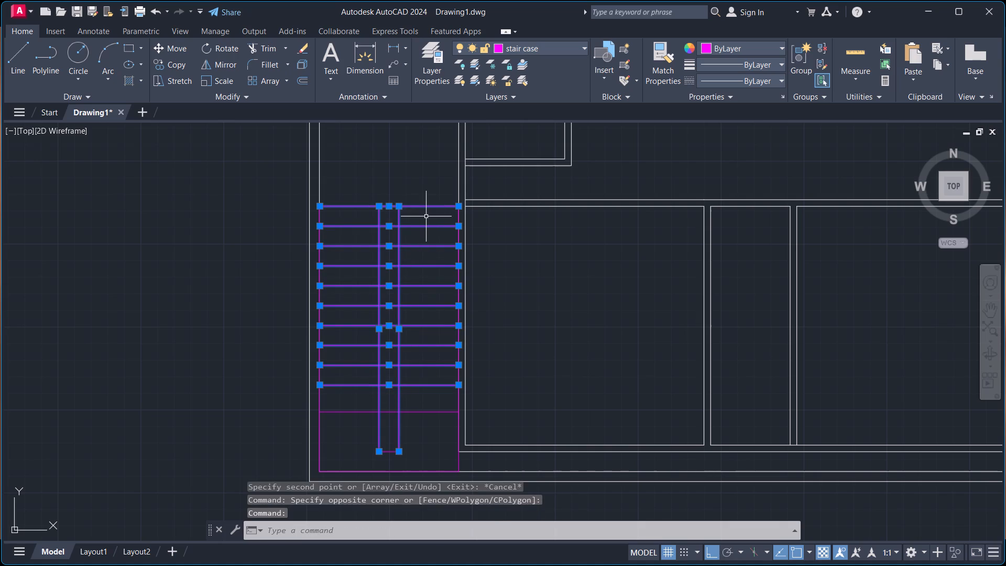
{"action": "key", "text": "e"}
{"action": "key", "text": "Return"}
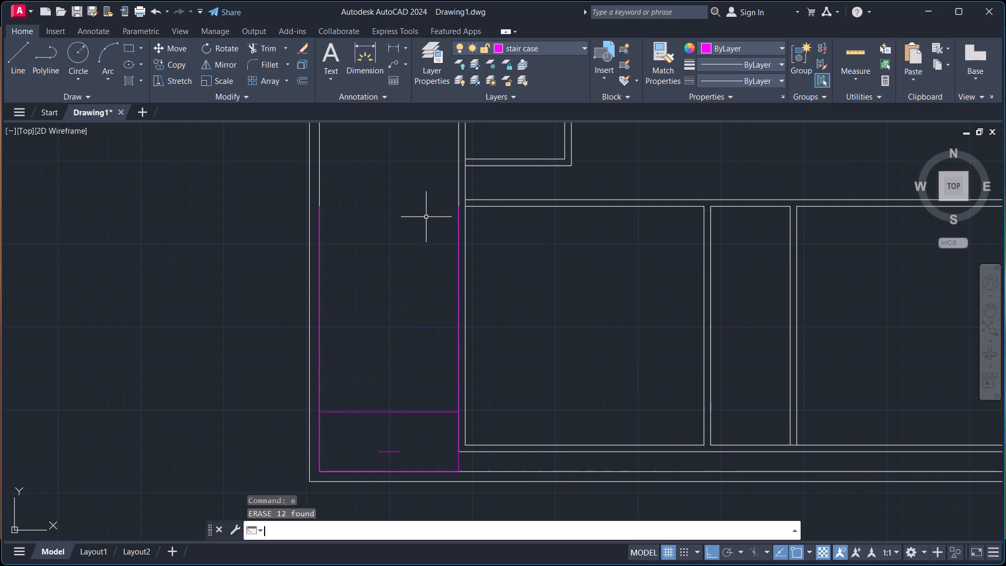
{"action": "left_click", "coordinate": [391, 452]}
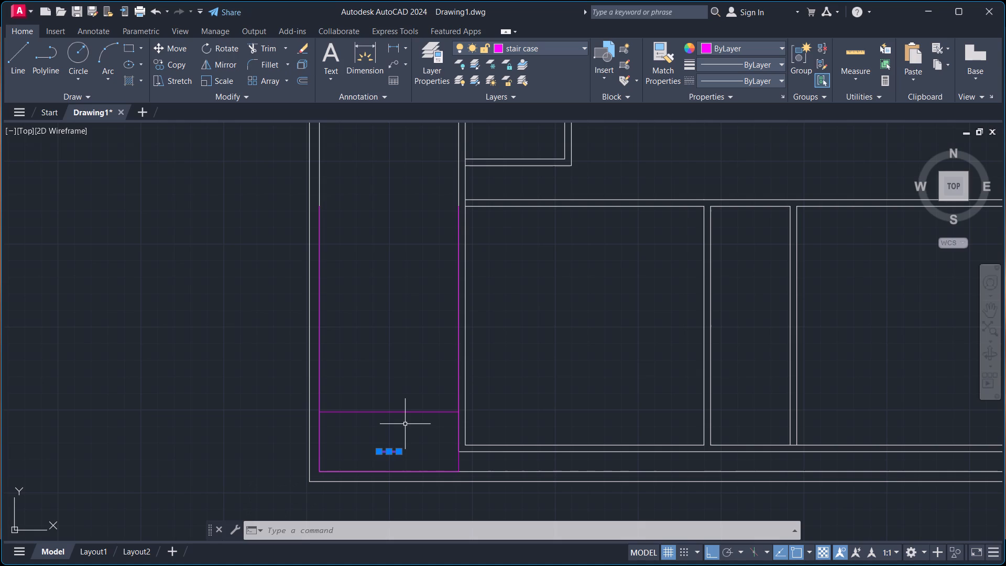
{"action": "key", "text": "e"}
{"action": "key", "text": "Return"}
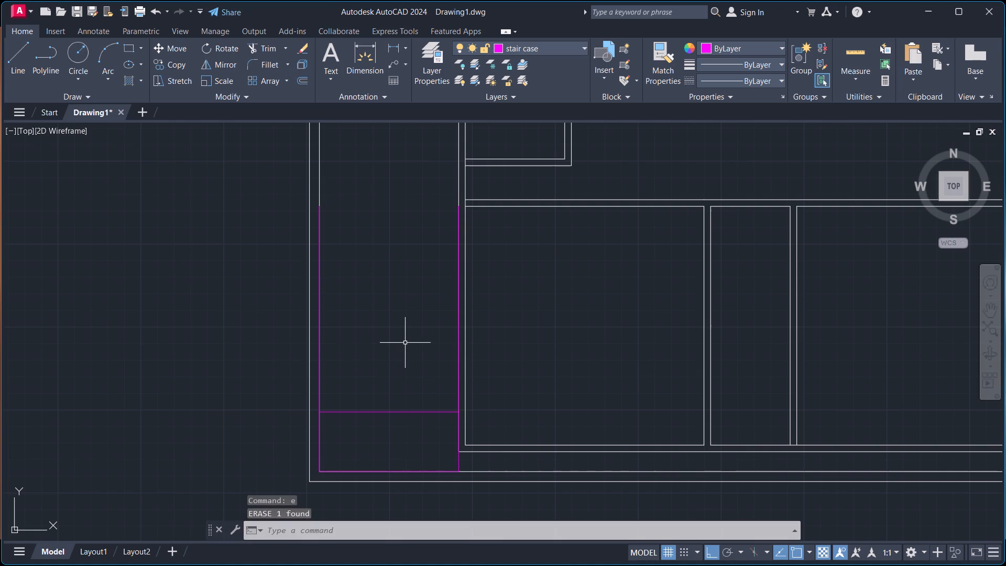
Offset the staircase outline's west and east lines 3' inward to redraw the two inner flight lines.
{"action": "key", "text": "o"}
{"action": "key", "text": "Return"}
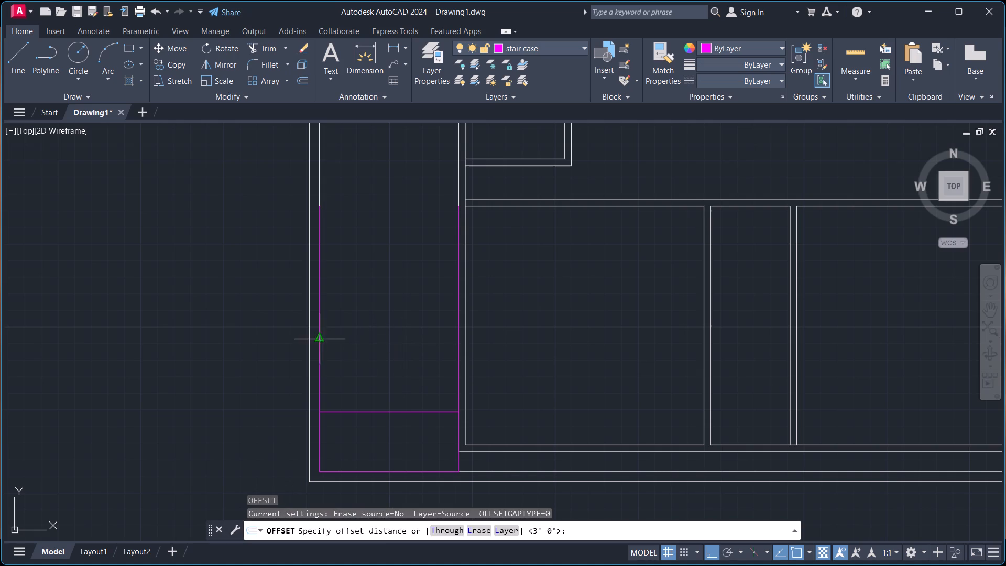
{"action": "left_click", "coordinate": [322, 342]}
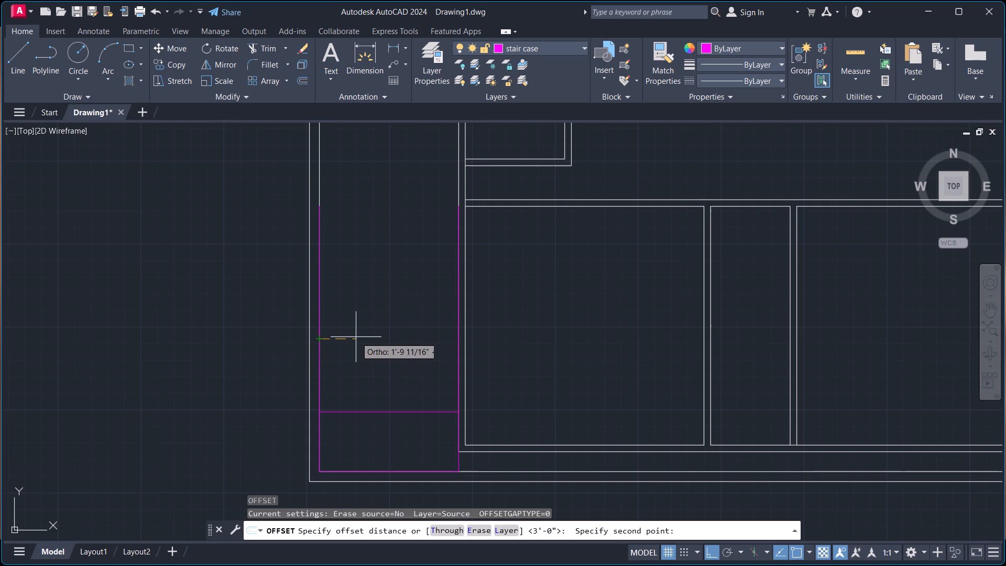
{"action": "type", "text": "3'"}
{"action": "key", "text": "Return"}
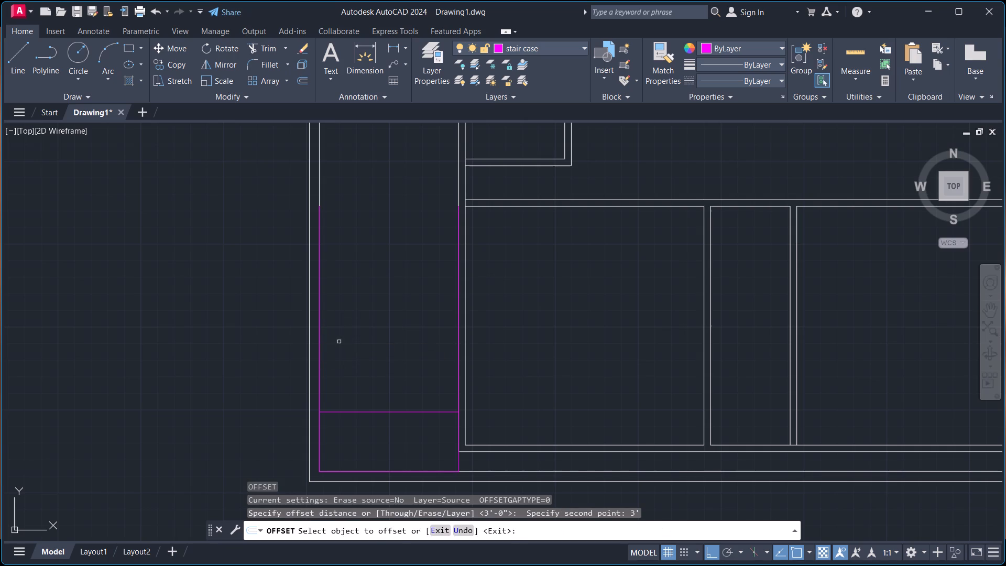
{"action": "left_click", "coordinate": [320, 356]}
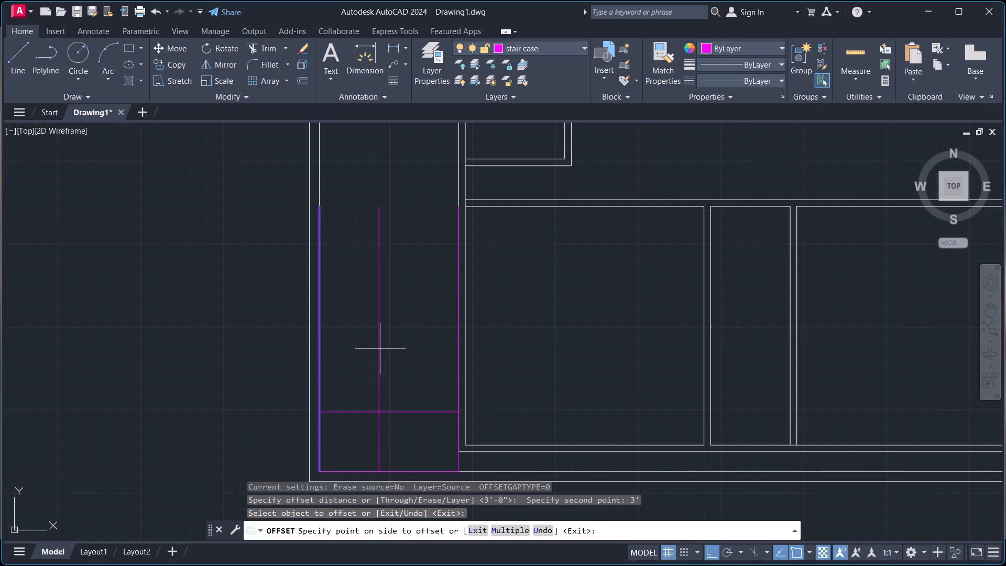
{"action": "left_click", "coordinate": [382, 347]}
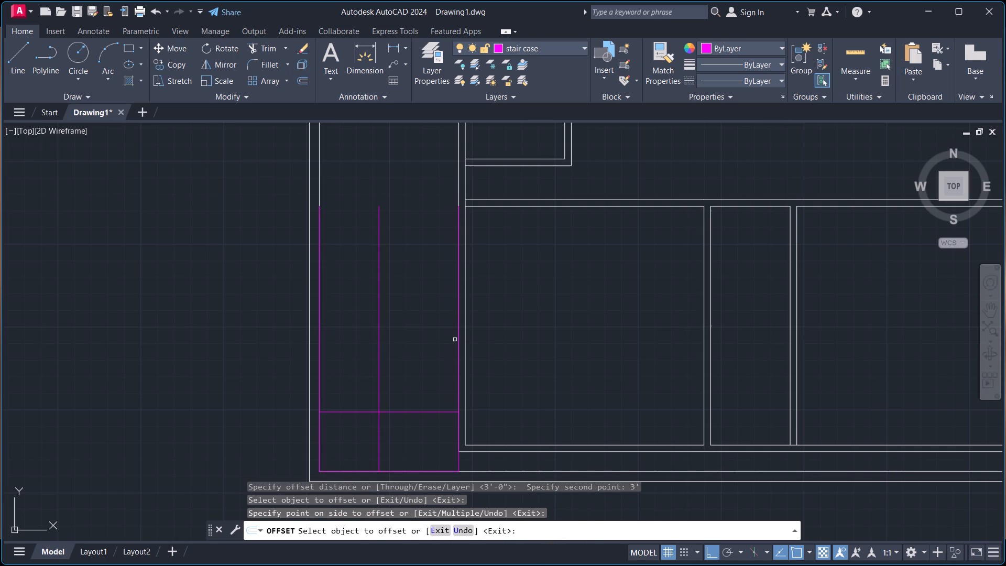
{"action": "left_click", "coordinate": [458, 339]}
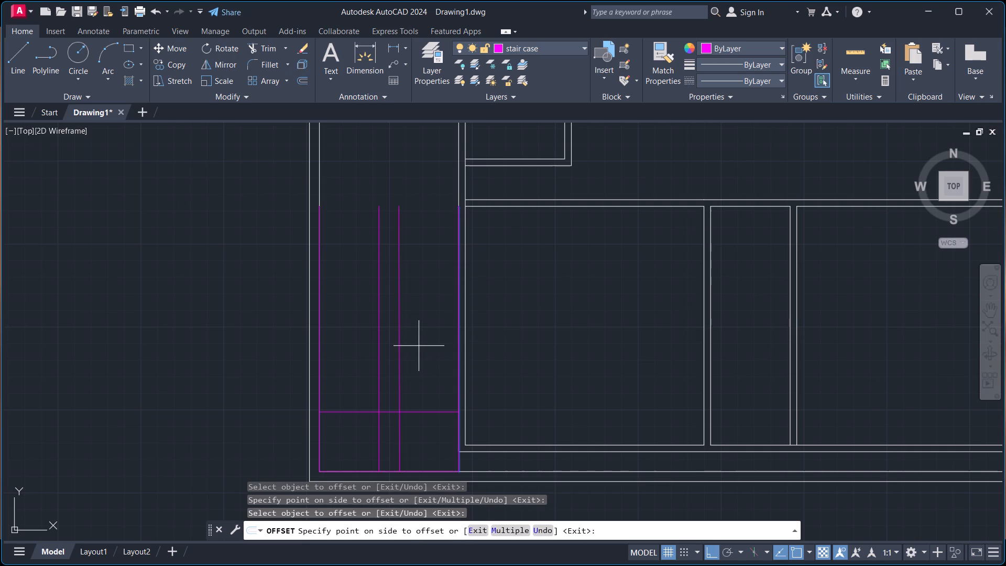
{"action": "left_click", "coordinate": [419, 346]}
{"action": "key", "text": "Escape"}
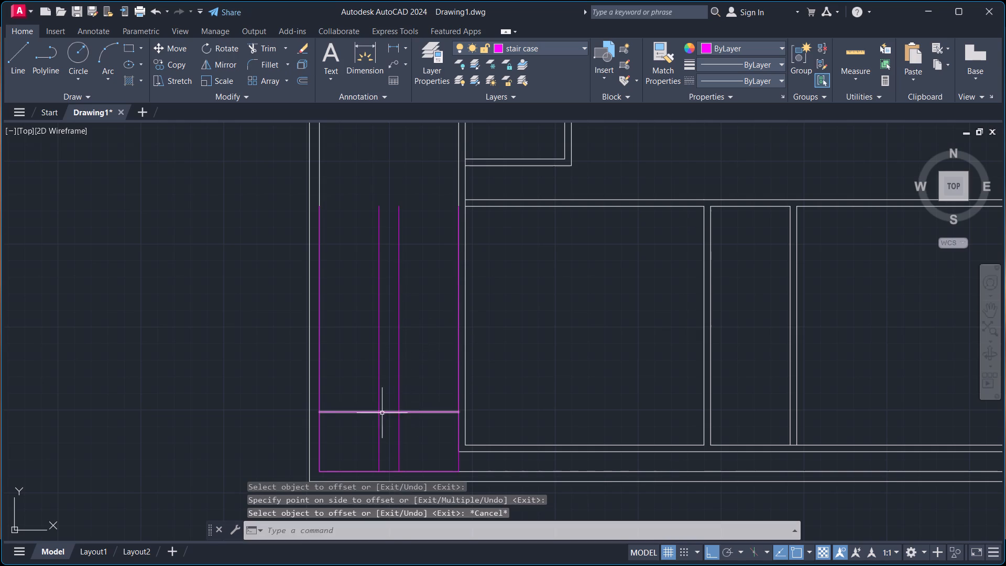
Copy the staircase's landing edge line northward as an array of 11 items spaced 1' apart to form the treads.
{"action": "left_click", "coordinate": [369, 412]}
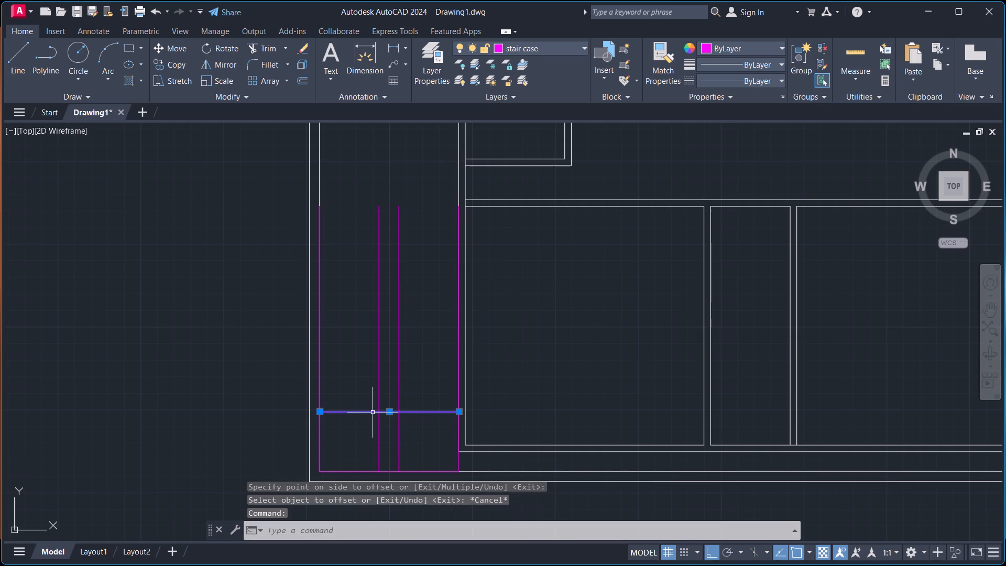
{"action": "type", "text": "co"}
{"action": "key", "text": "Return"}
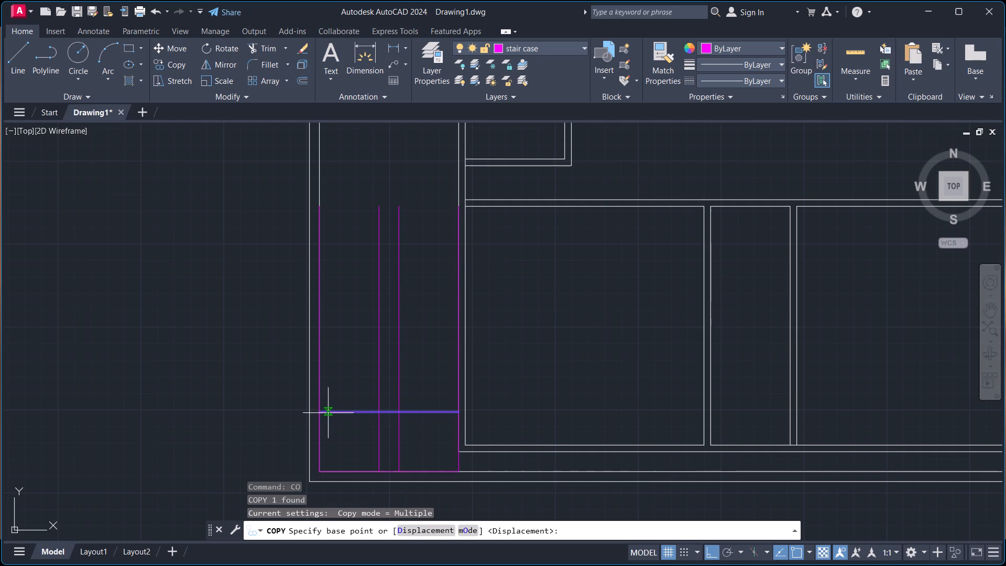
{"action": "left_click", "coordinate": [321, 413]}
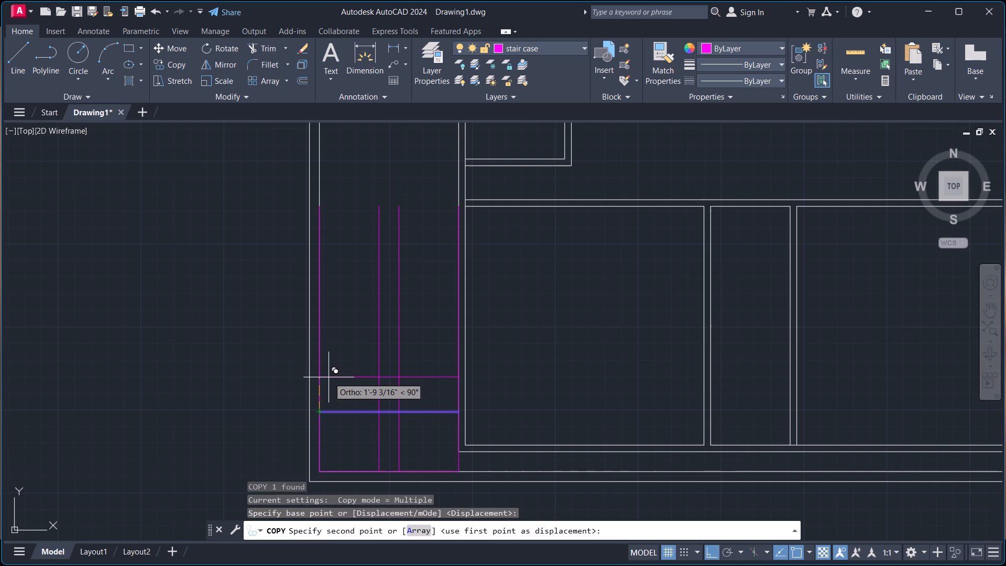
{"action": "key", "text": "a"}
{"action": "key", "text": "Return"}
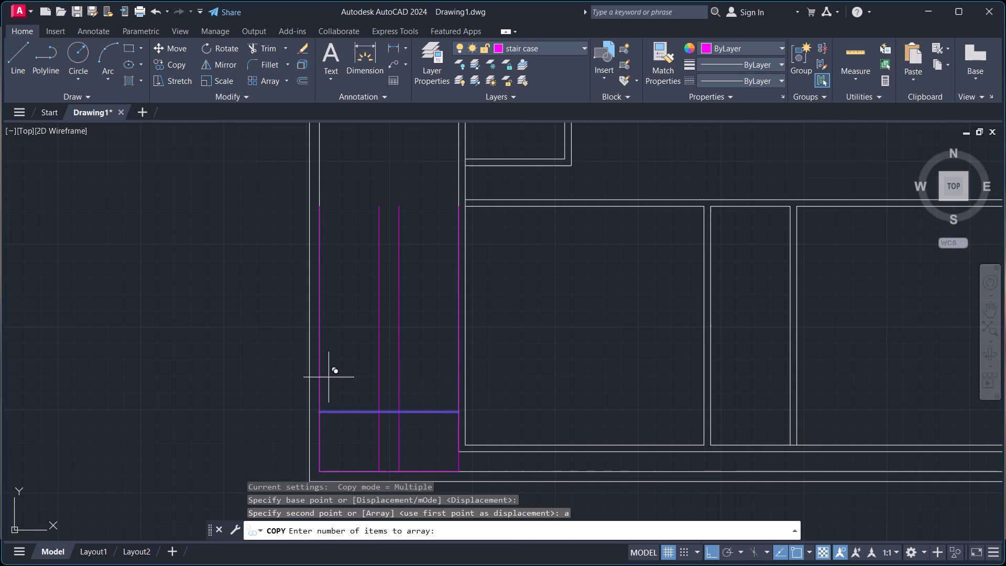
{"action": "type", "text": "11"}
{"action": "key", "text": "Return"}
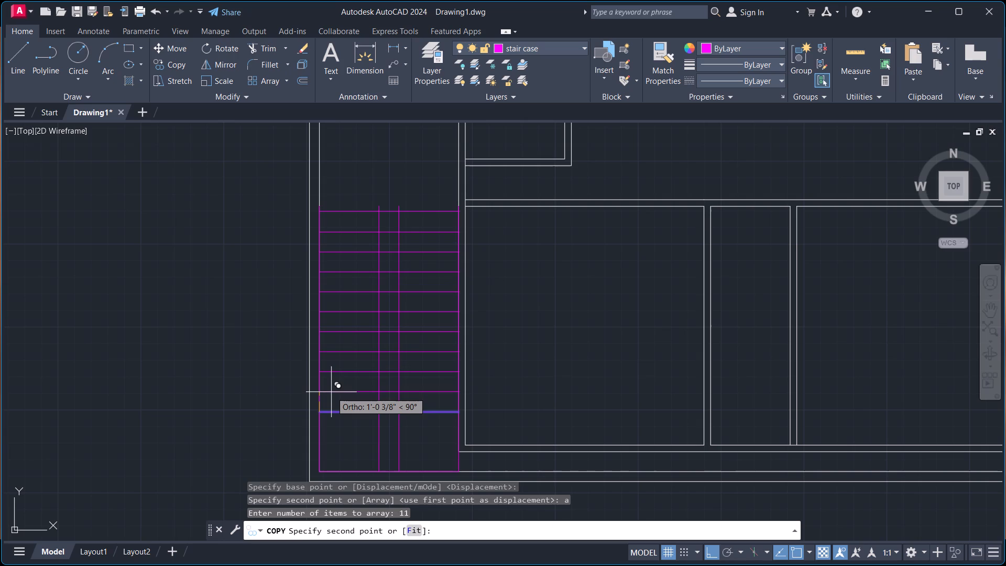
{"action": "key", "text": "1"}
{"action": "key", "text": "apostrophe"}
{"action": "key", "text": "Return"}
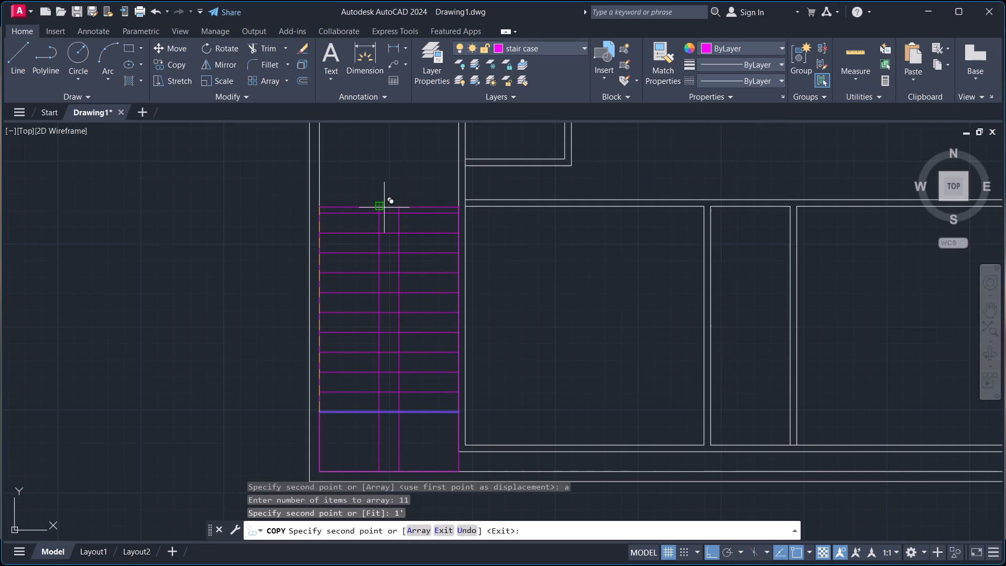
{"action": "key", "text": "Escape"}
Trim the ends of the staircase's outer and inner flight lines that project north of the northernmost tread line.
{"action": "scroll", "coordinate": [402, 192], "scroll_direction": "up", "scroll_amount": 2}
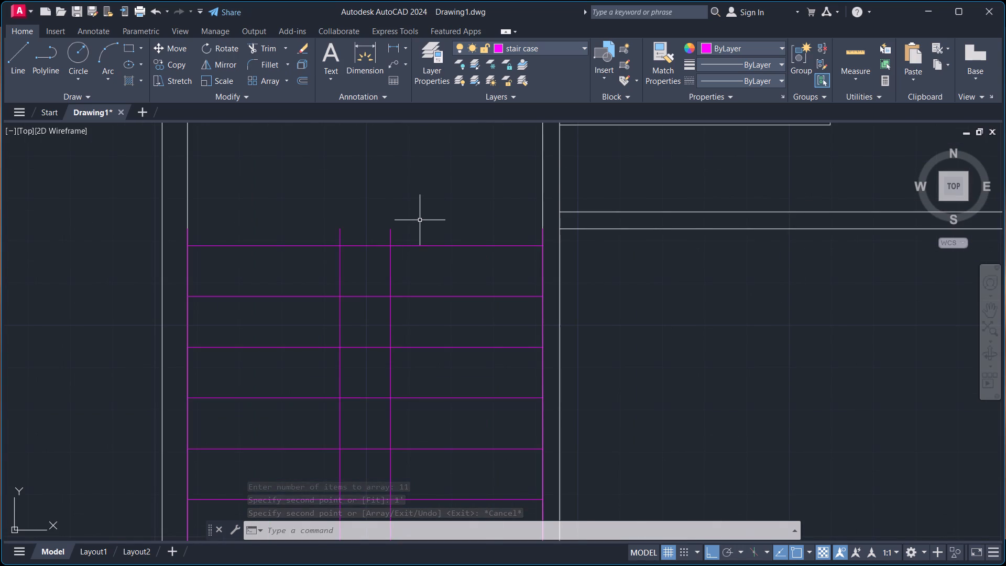
{"action": "type", "text": "tr"}
{"action": "key", "text": "Return"}
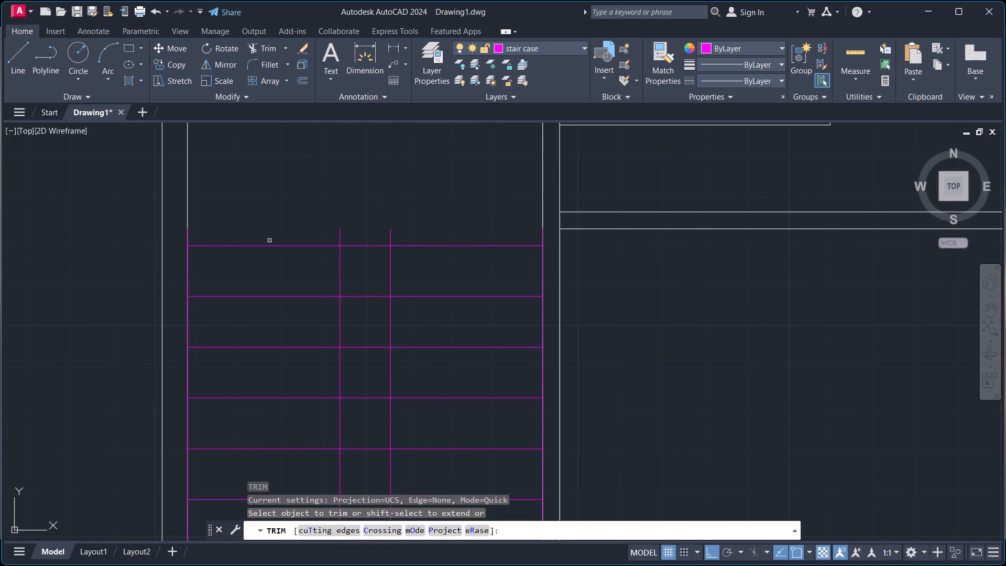
{"action": "left_click", "coordinate": [188, 239]}
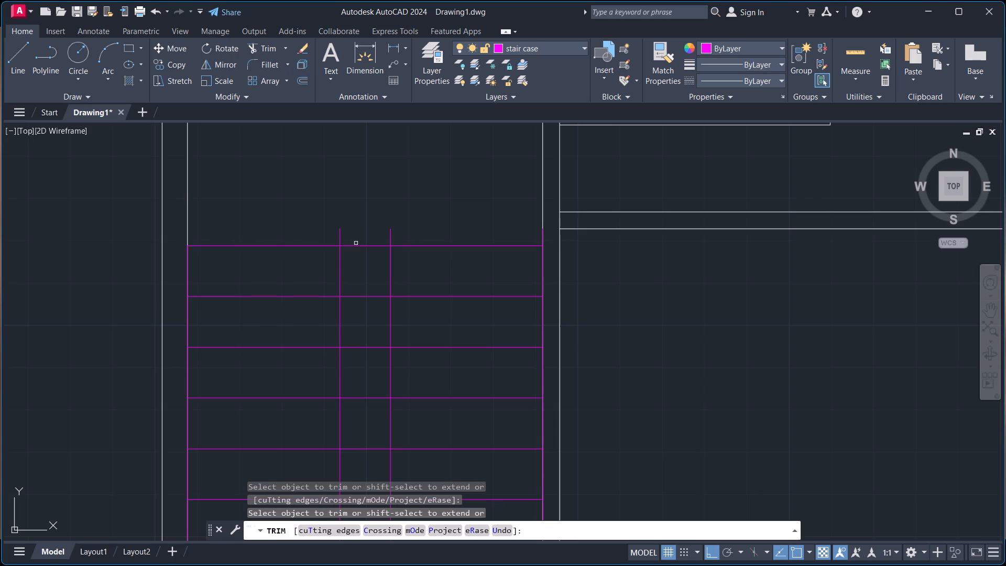
{"action": "left_click", "coordinate": [339, 237]}
{"action": "left_click", "coordinate": [391, 238]}
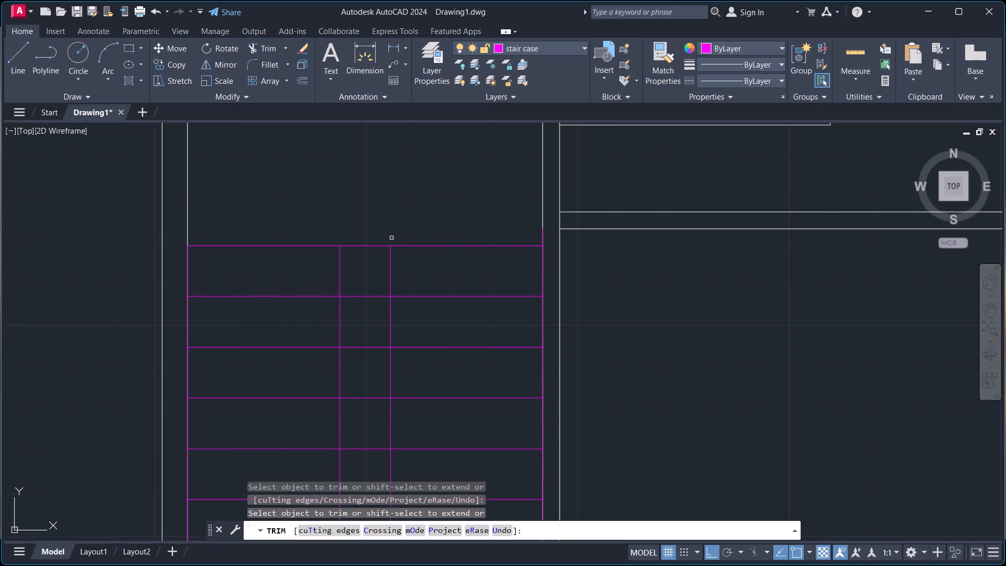
{"action": "left_click", "coordinate": [542, 242]}
Trim the two inner flight lines where they cross the landing, south of the landing edge.
{"action": "scroll", "coordinate": [449, 226], "scroll_direction": "down", "scroll_amount": 2}
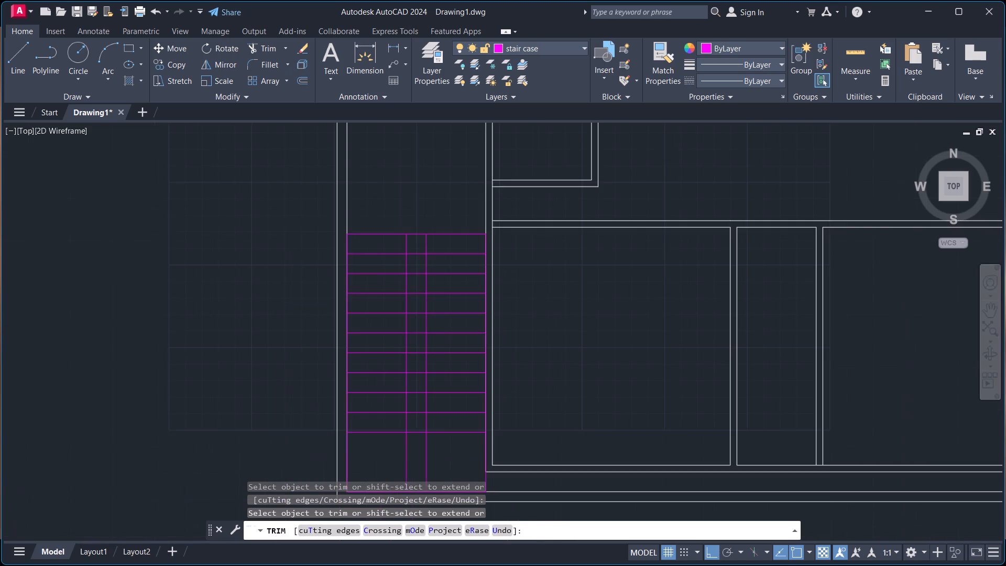
{"action": "scroll", "coordinate": [457, 223], "scroll_direction": "down", "scroll_amount": 1}
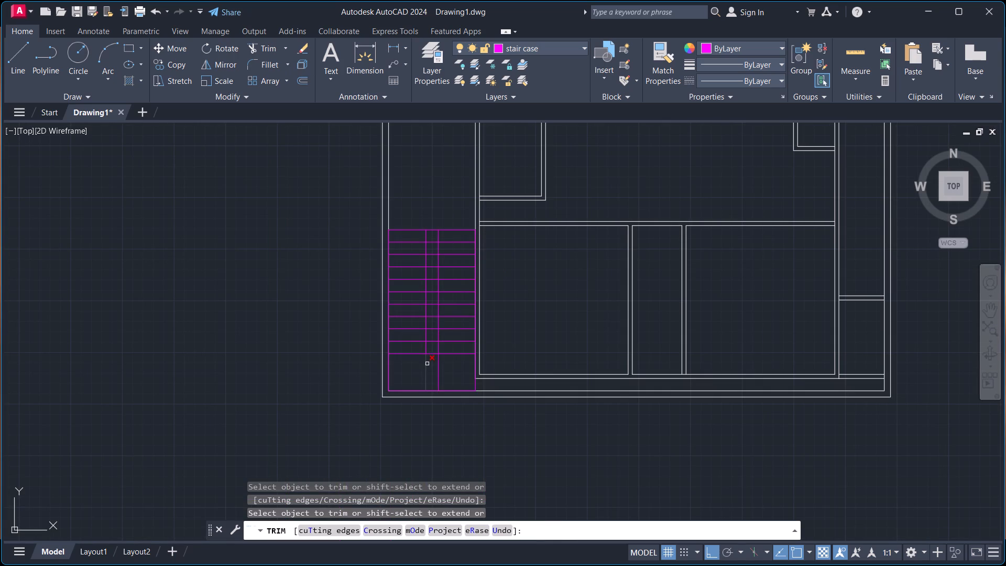
{"action": "left_click", "coordinate": [427, 364]}
{"action": "left_click", "coordinate": [437, 363]}
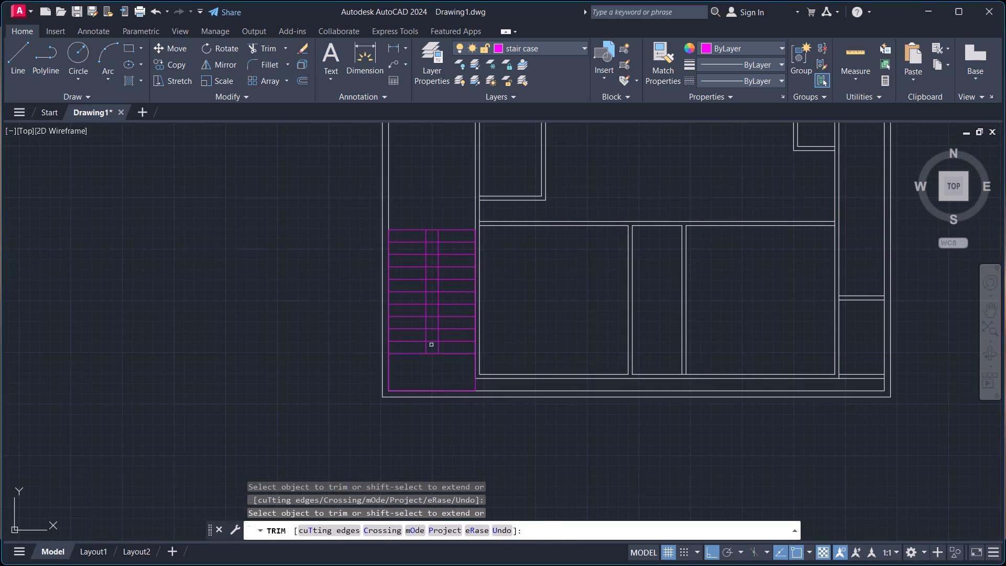
Trim the tread segments between the two inner flight lines, keeping the northernmost tread line and the landing edge whole.
{"action": "left_click", "coordinate": [431, 342]}
{"action": "left_click", "coordinate": [433, 330]}
{"action": "left_click_drag", "start_coordinate": [430, 235], "coordinate": [428, 309]}
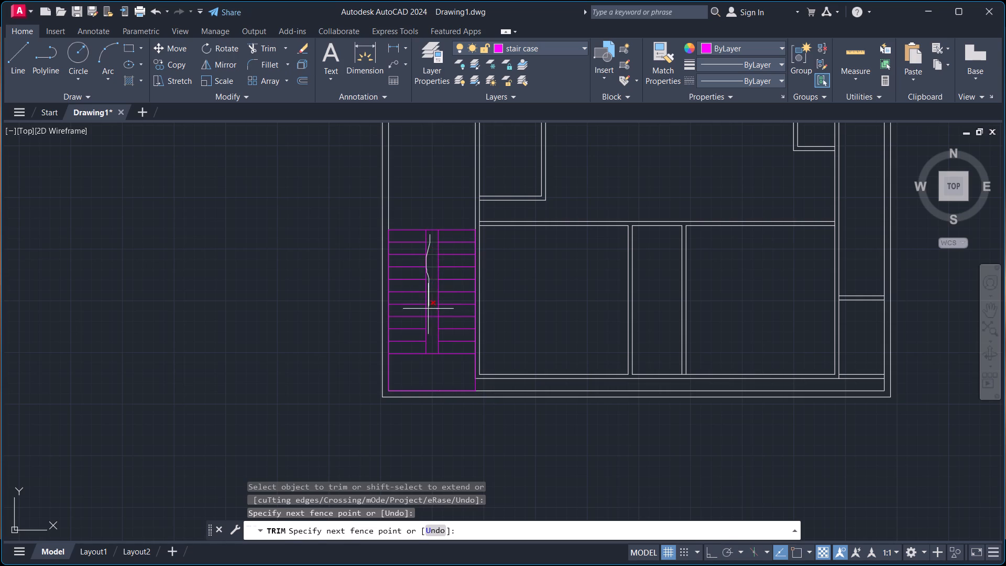
{"action": "left_click_drag", "start_coordinate": [428, 309], "coordinate": [428, 328]}
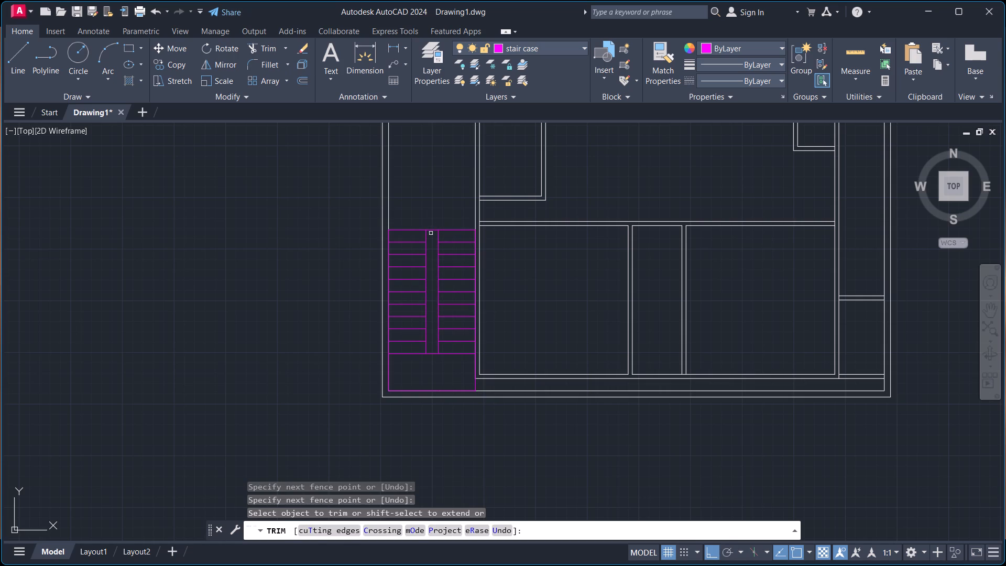
{"action": "scroll", "coordinate": [458, 313], "scroll_direction": "down", "scroll_amount": 1}
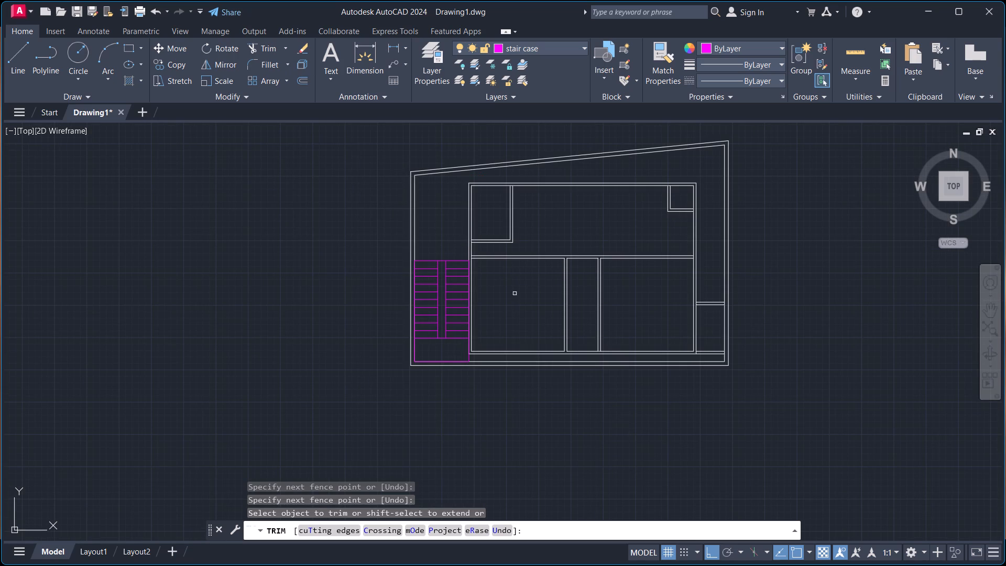
{"action": "key", "text": "Escape"}
Create a new layer named doors.
{"action": "scroll", "coordinate": [506, 293], "scroll_direction": "down", "scroll_amount": 1}
{"action": "middle_click_drag", "start_coordinate": [512, 293], "coordinate": [458, 306]}
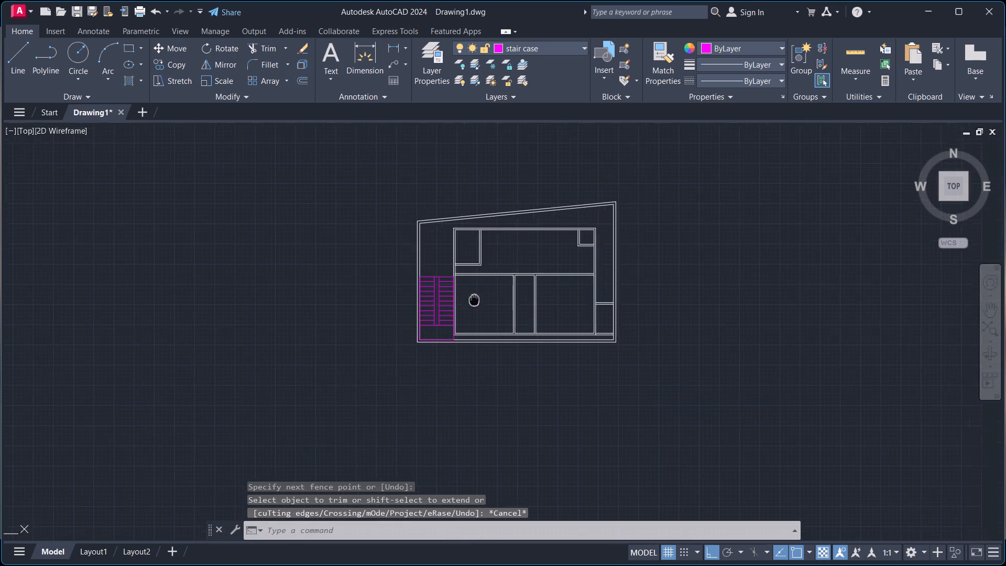
{"action": "middle_click_drag", "start_coordinate": [458, 306], "coordinate": [440, 320]}
{"action": "scroll", "coordinate": [502, 307], "scroll_direction": "up", "scroll_amount": 1}
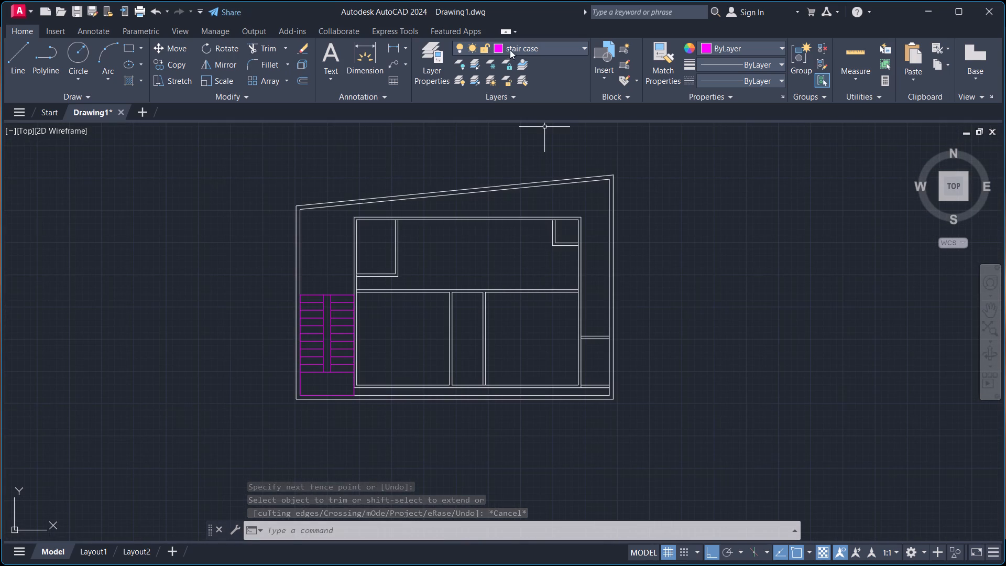
{"action": "double_click", "coordinate": [436, 54]}
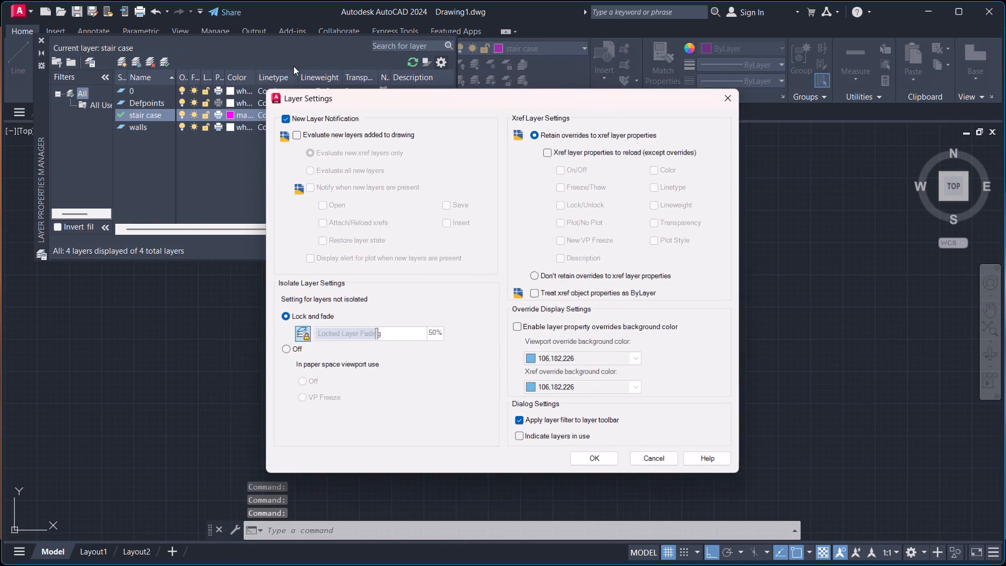
{"action": "left_click", "coordinate": [731, 99]}
{"action": "left_click", "coordinate": [119, 62]}
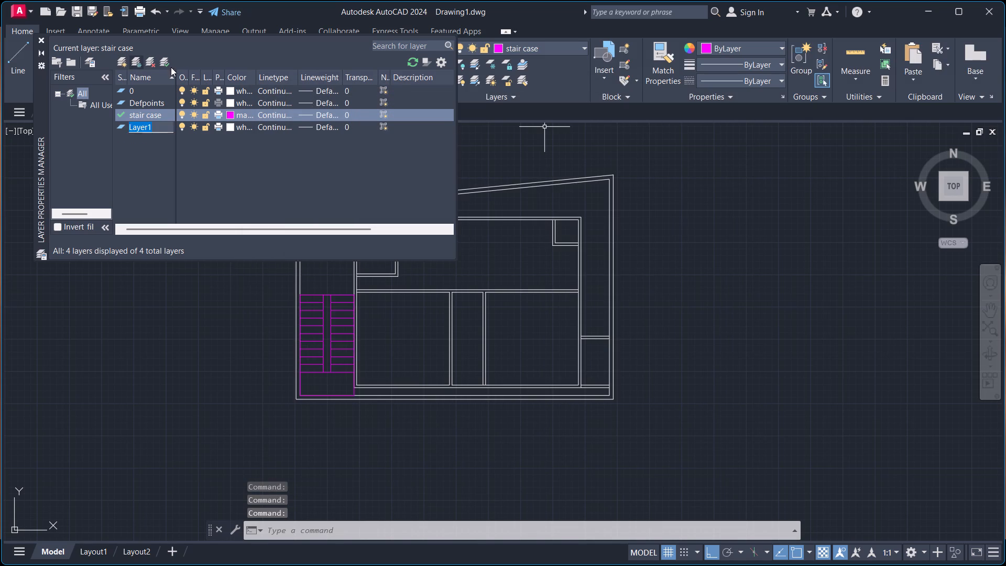
{"action": "key", "text": "BackSpace"}
{"action": "key", "text": "BackSpace"}
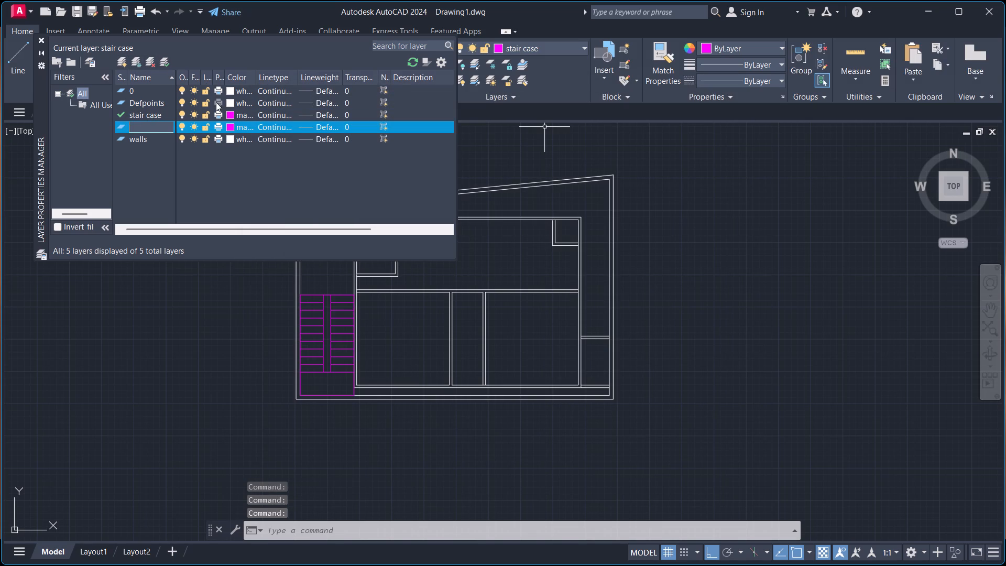
{"action": "type", "text": "doo"}
{"action": "type", "text": "rd"}
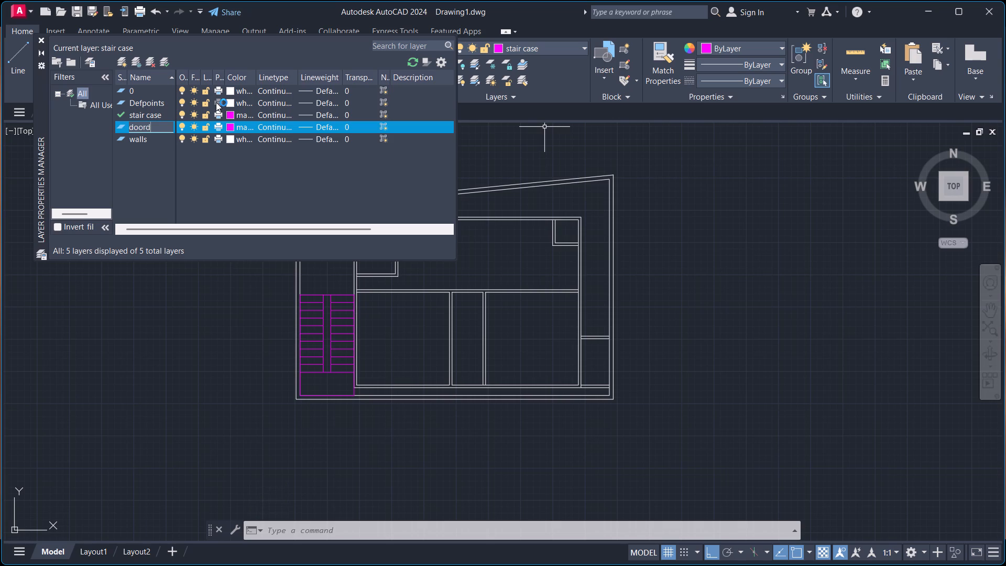
{"action": "key", "text": "Return"}
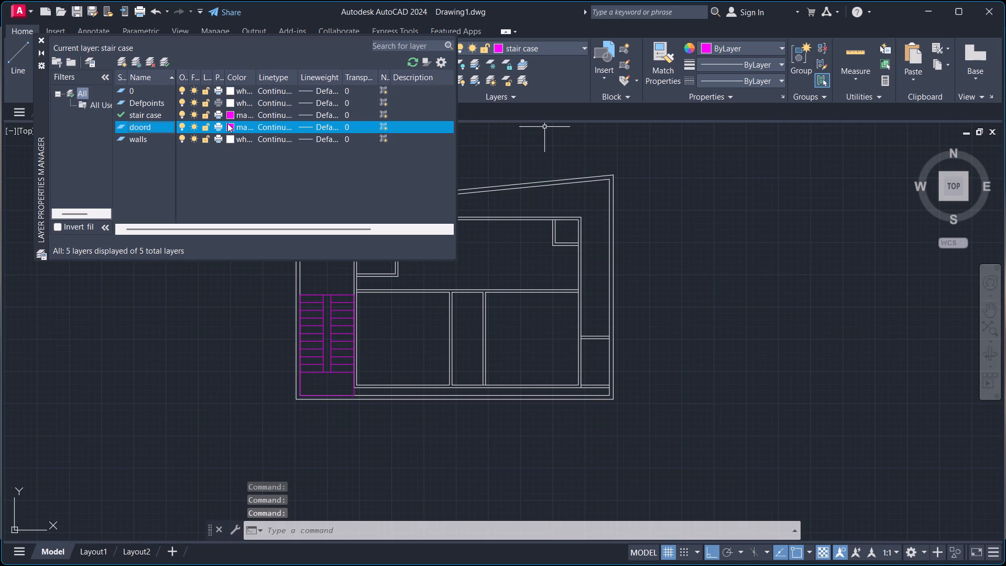
{"action": "left_click", "coordinate": [157, 122]}
{"action": "double_click", "coordinate": [157, 124]}
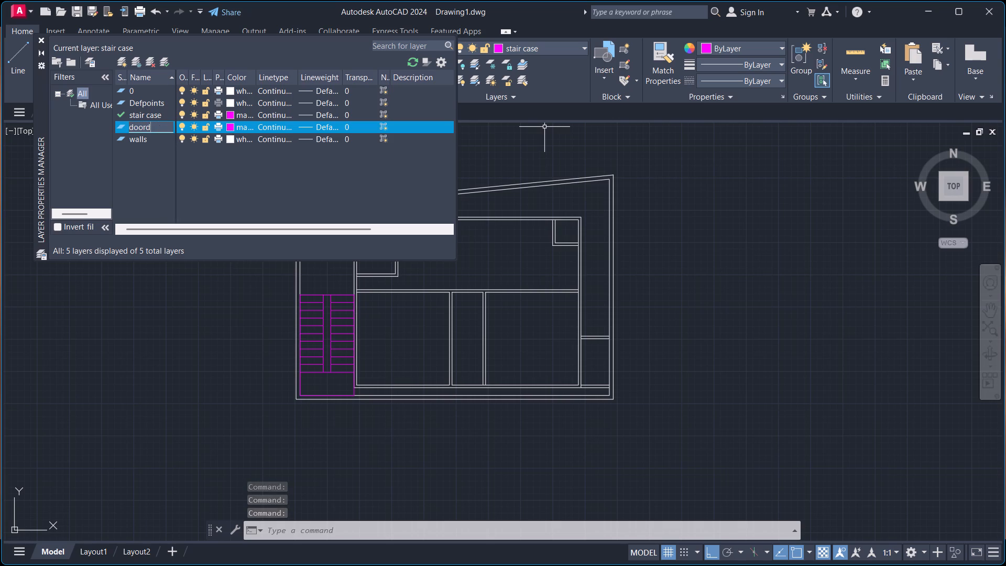
{"action": "key", "text": "BackSpace"}
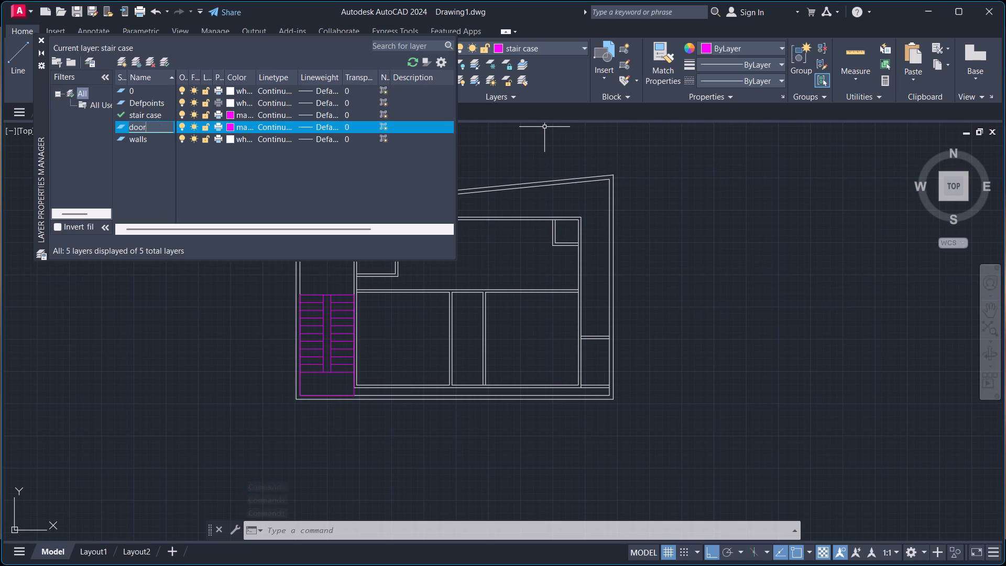
{"action": "key", "text": "s"}
{"action": "left_click", "coordinate": [232, 128]}
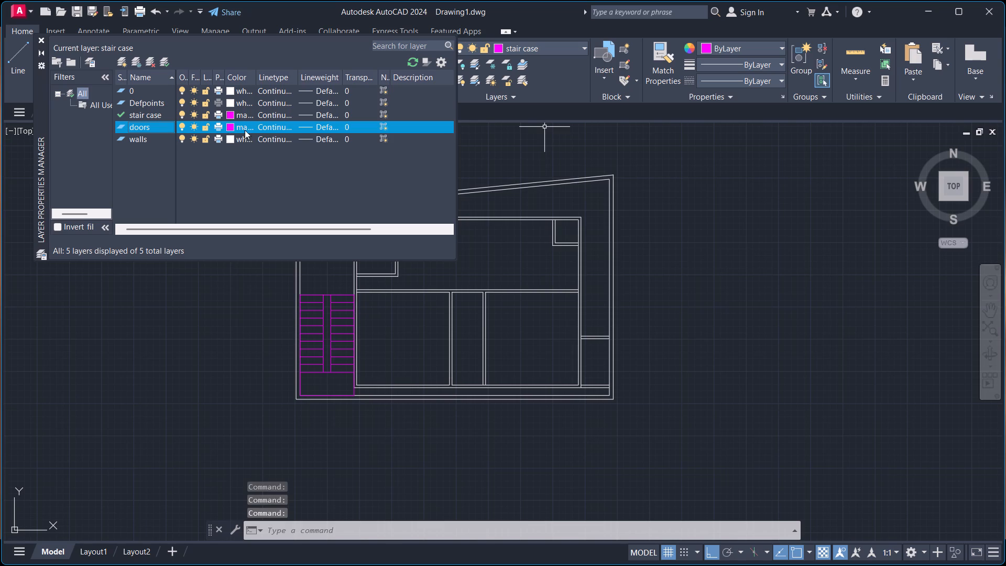
Set the doors layer's colour to blue and make it the current layer.
{"action": "left_click", "coordinate": [246, 127]}
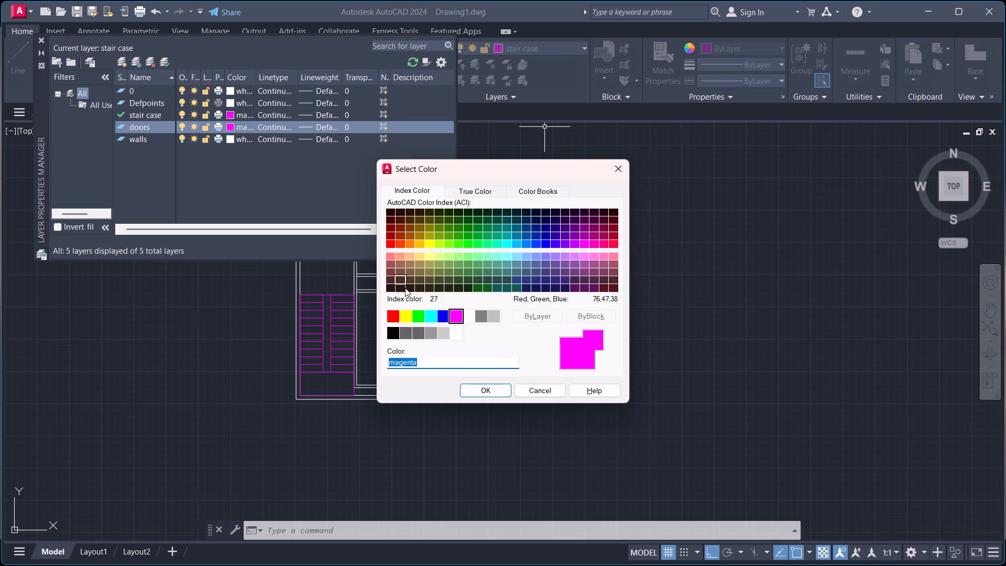
{"action": "left_click", "coordinate": [442, 314]}
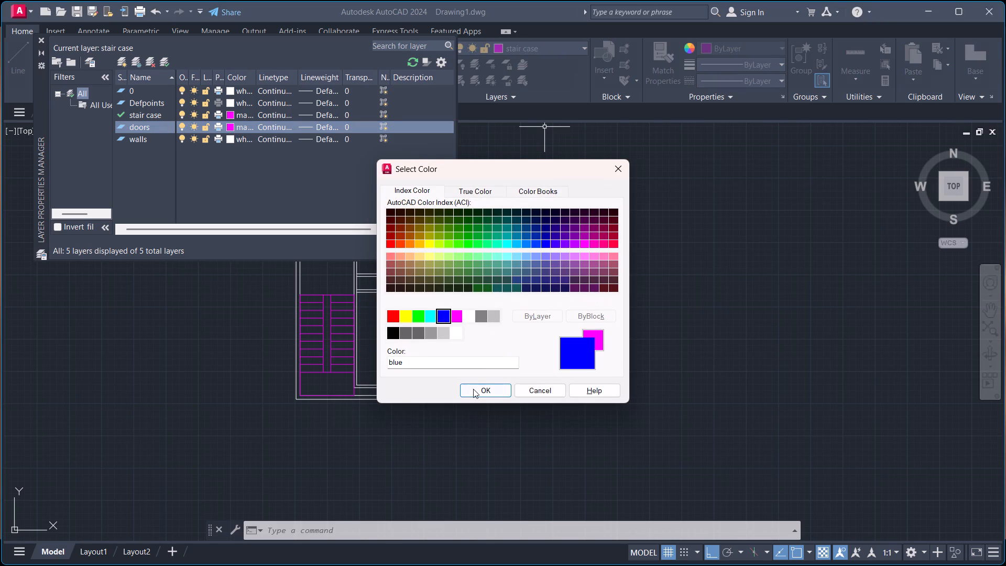
{"action": "left_click", "coordinate": [478, 390]}
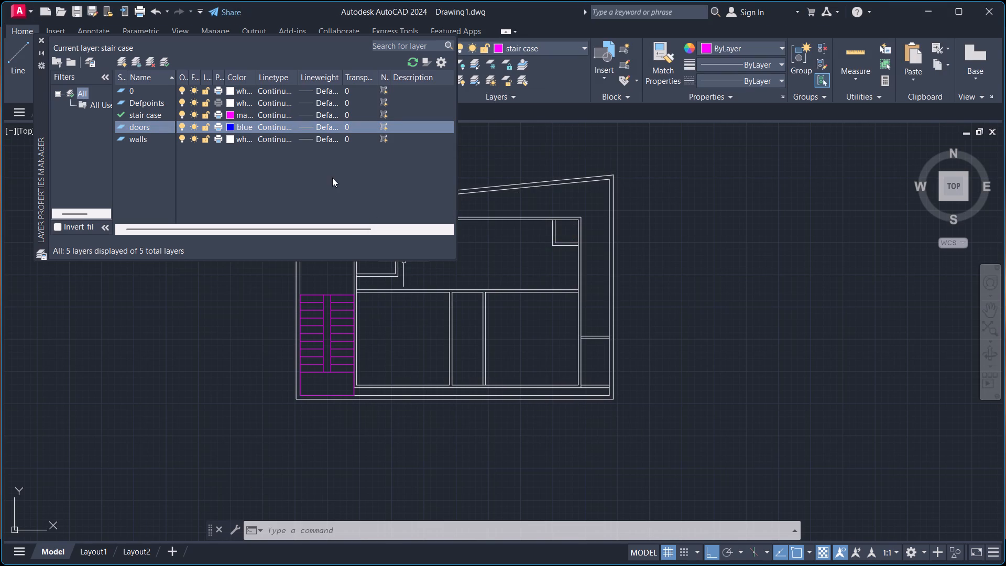
{"action": "left_click", "coordinate": [164, 58]}
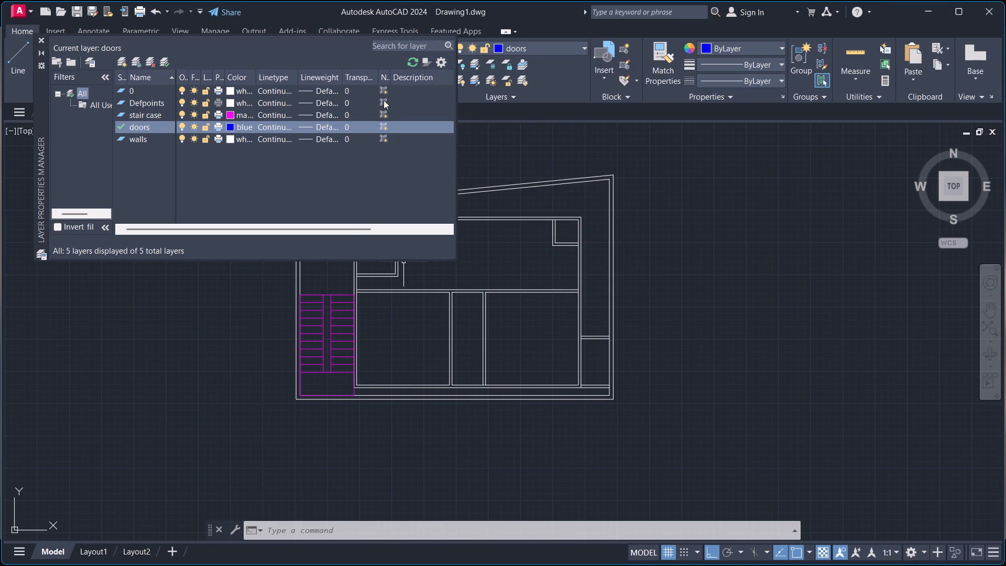
{"action": "left_click", "coordinate": [41, 39]}
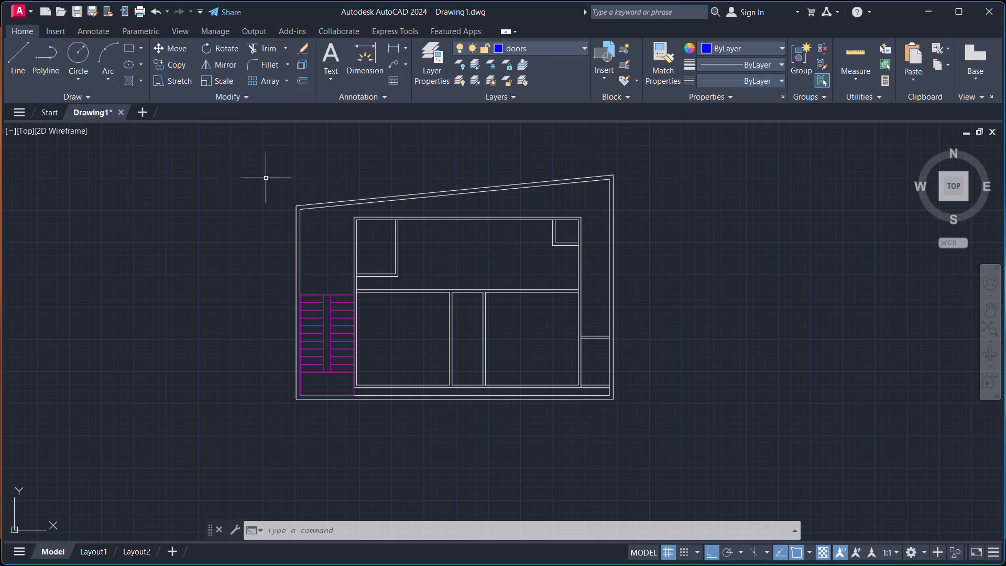
{"action": "scroll", "coordinate": [499, 266], "scroll_direction": "up", "scroll_amount": 2}
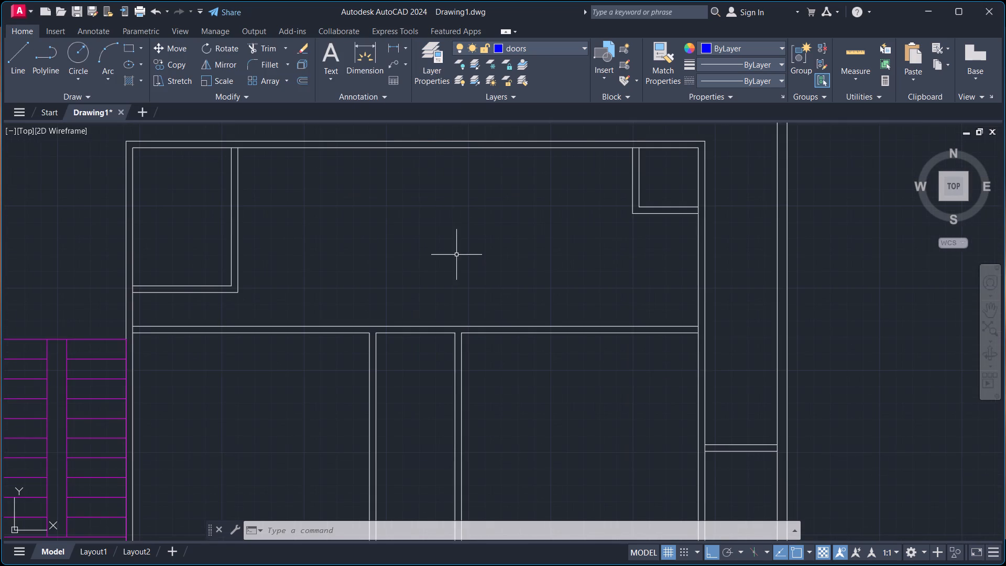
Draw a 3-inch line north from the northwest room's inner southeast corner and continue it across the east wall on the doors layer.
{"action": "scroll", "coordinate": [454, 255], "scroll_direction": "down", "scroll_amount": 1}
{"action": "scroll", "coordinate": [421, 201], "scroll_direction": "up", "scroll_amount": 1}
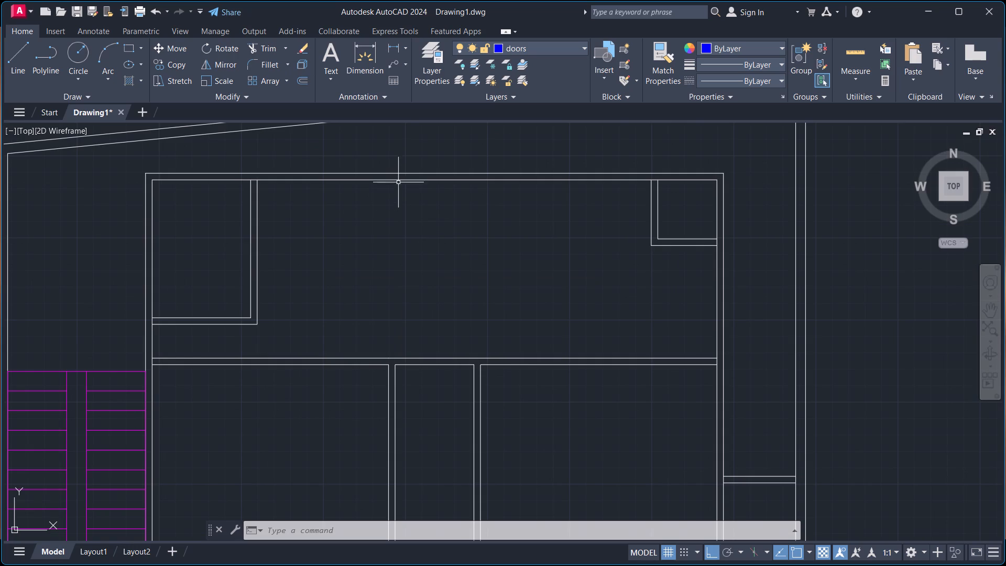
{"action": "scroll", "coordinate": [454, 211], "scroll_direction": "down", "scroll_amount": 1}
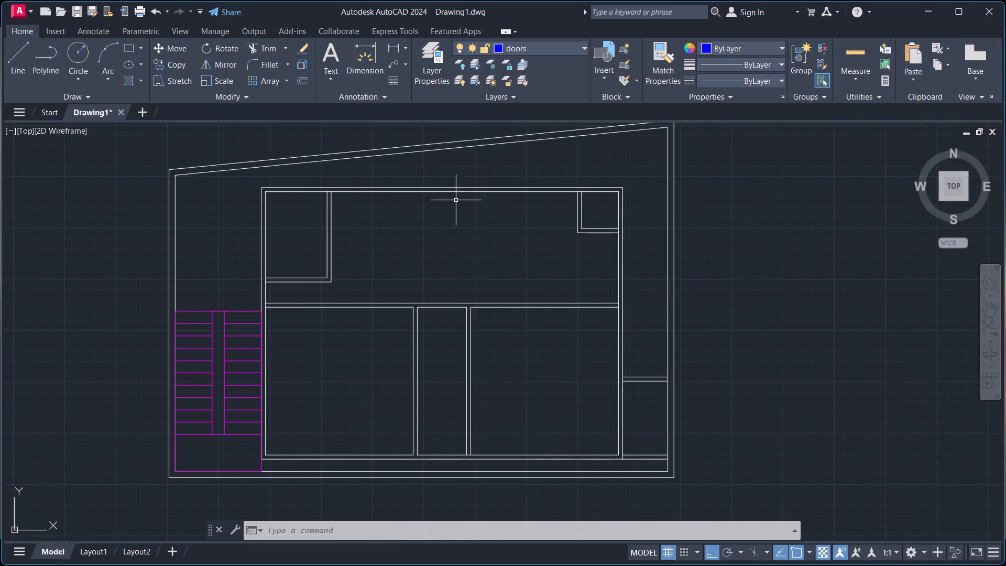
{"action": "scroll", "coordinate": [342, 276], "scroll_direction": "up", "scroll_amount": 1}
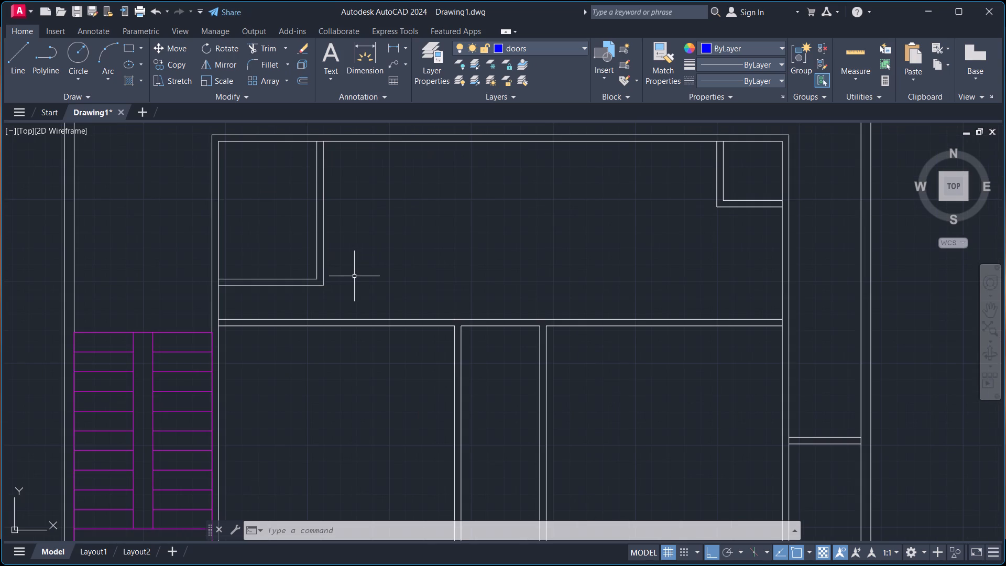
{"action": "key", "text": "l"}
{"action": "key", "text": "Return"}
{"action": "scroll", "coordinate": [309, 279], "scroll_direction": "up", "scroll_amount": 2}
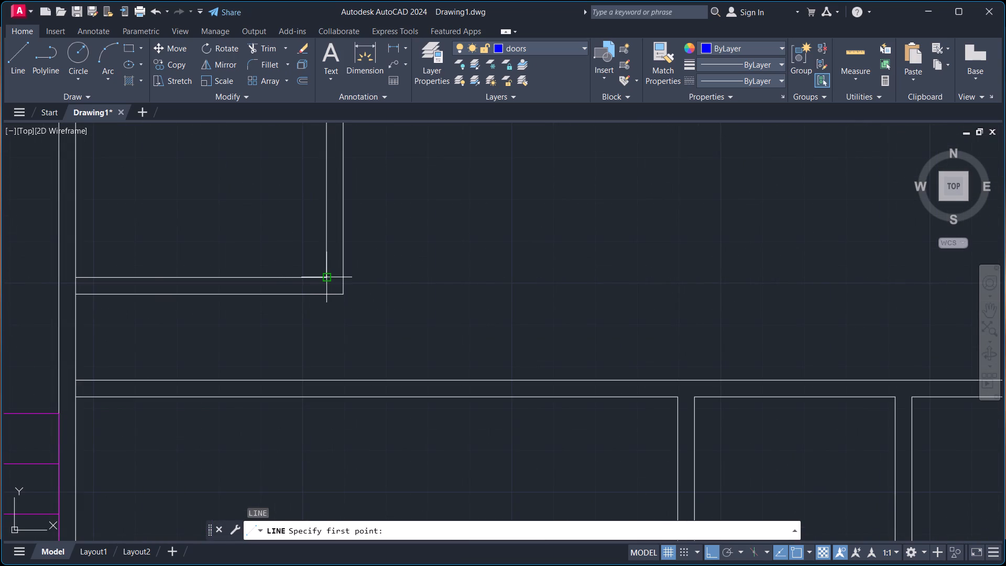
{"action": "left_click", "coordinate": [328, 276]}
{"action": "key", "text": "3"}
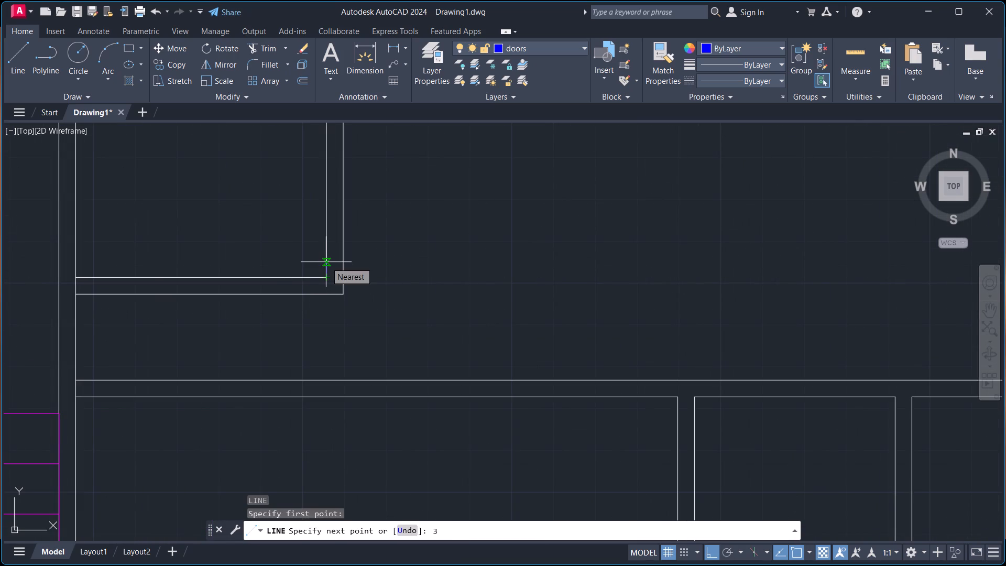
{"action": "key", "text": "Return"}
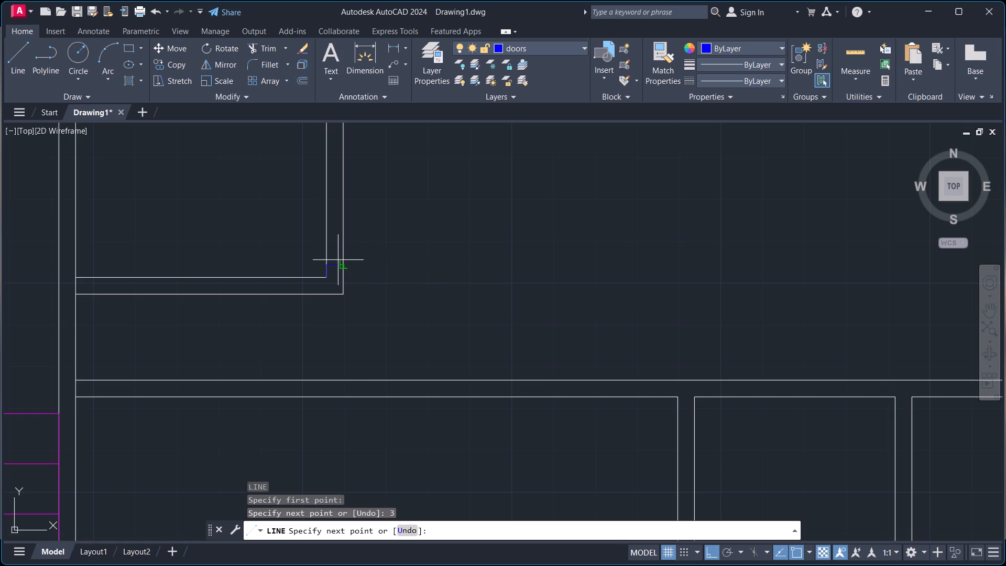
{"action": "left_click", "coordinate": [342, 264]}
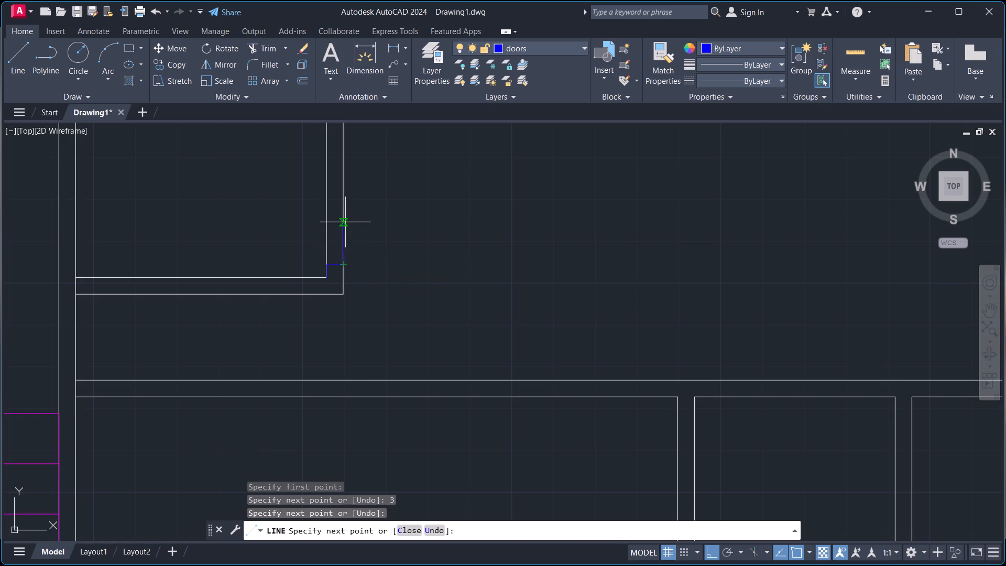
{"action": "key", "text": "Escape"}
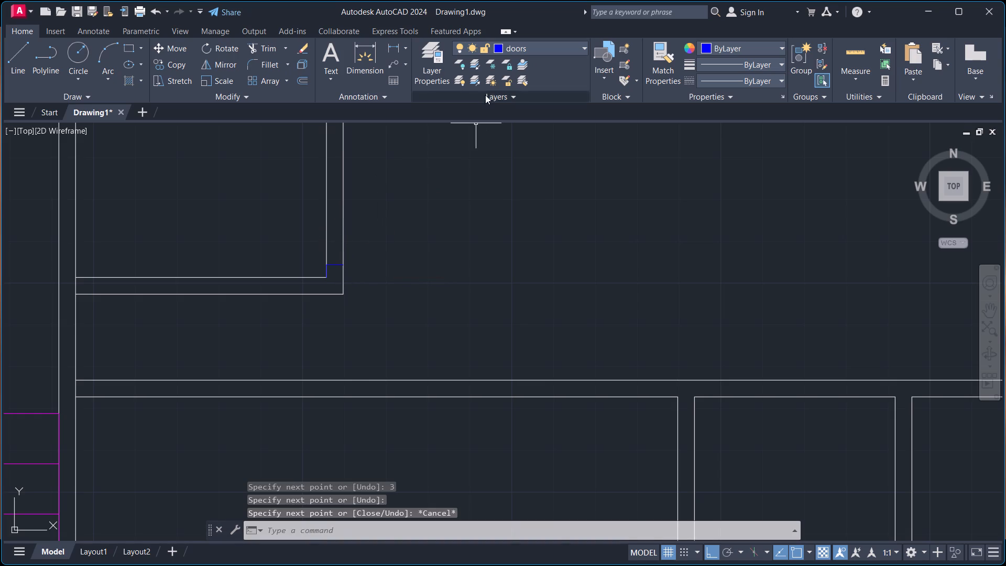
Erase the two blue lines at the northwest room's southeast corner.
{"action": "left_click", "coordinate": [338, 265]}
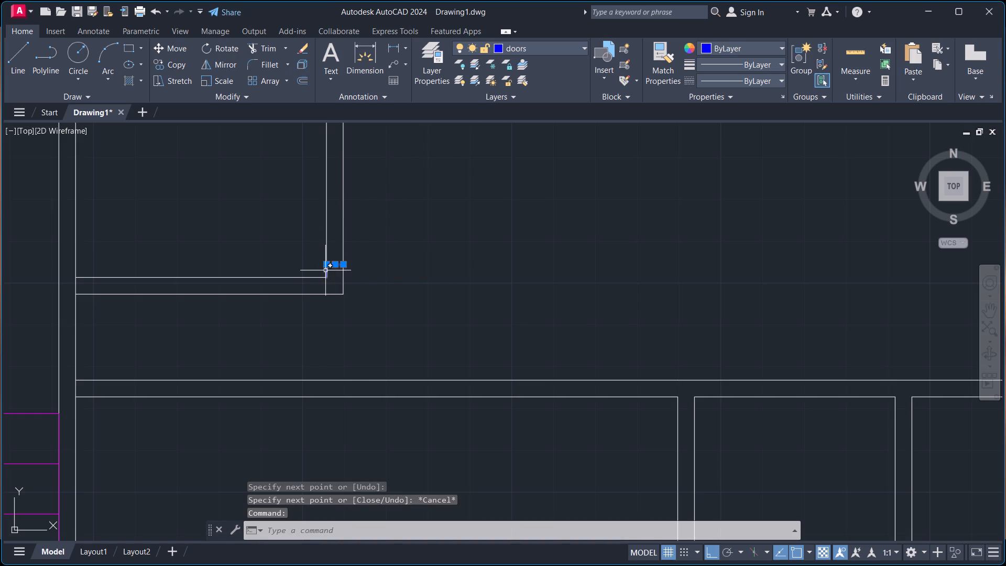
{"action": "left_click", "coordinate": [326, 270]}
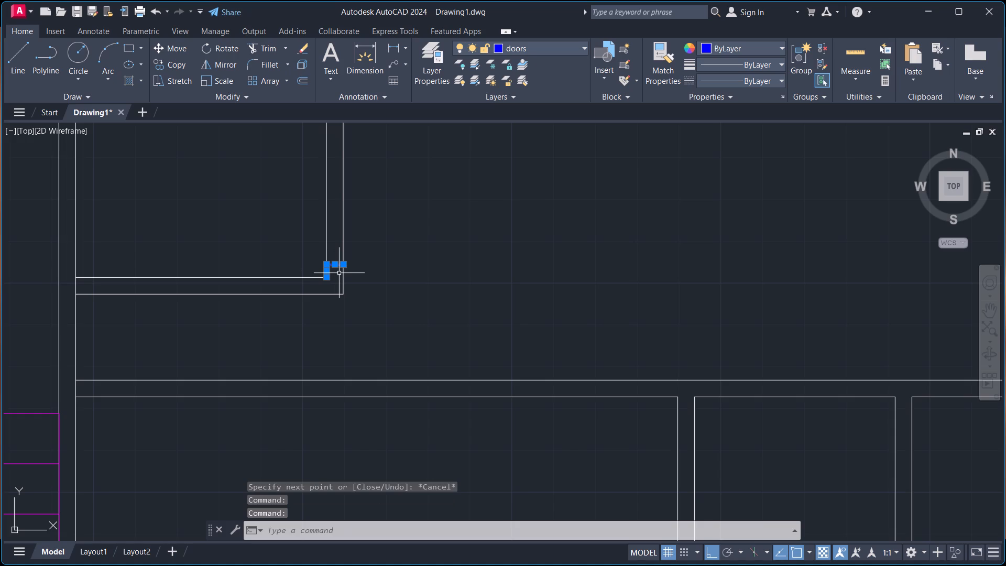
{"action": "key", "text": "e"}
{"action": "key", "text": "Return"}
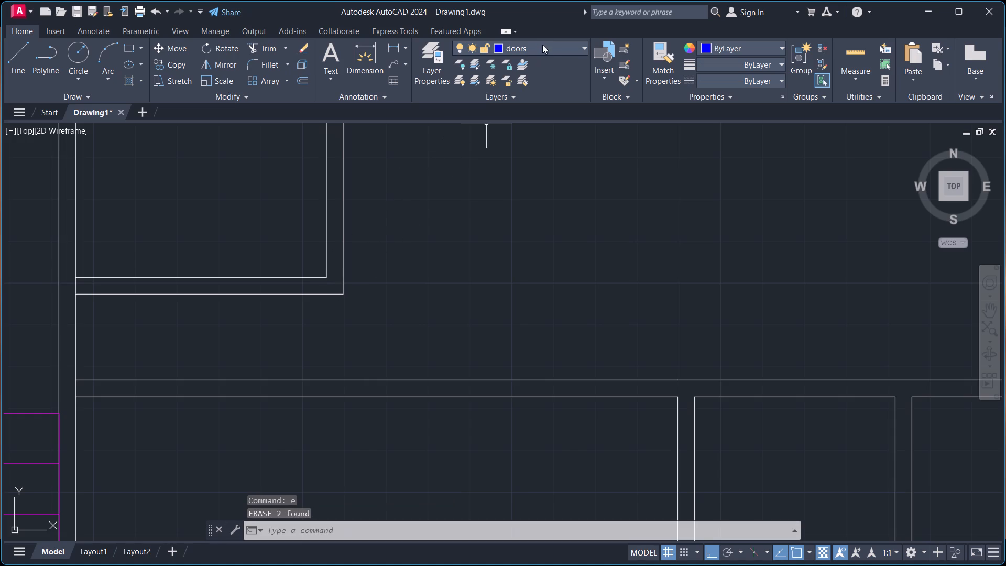
On the walls layer, draw a line 3 inches north from the northwest room's inner southeast corner and across its east wall.
{"action": "left_click", "coordinate": [543, 47]}
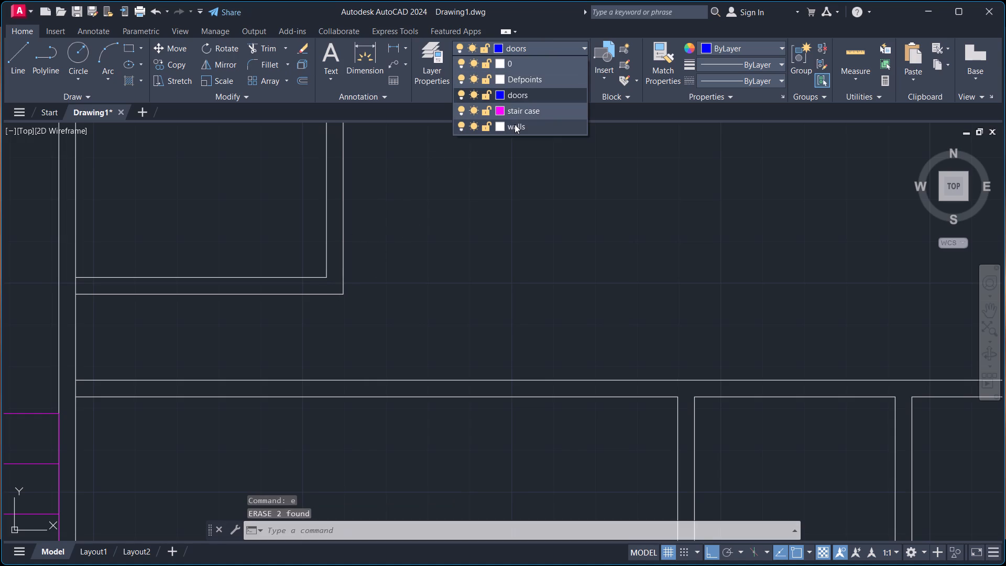
{"action": "left_click", "coordinate": [515, 124]}
{"action": "key", "text": "l"}
{"action": "key", "text": "Return"}
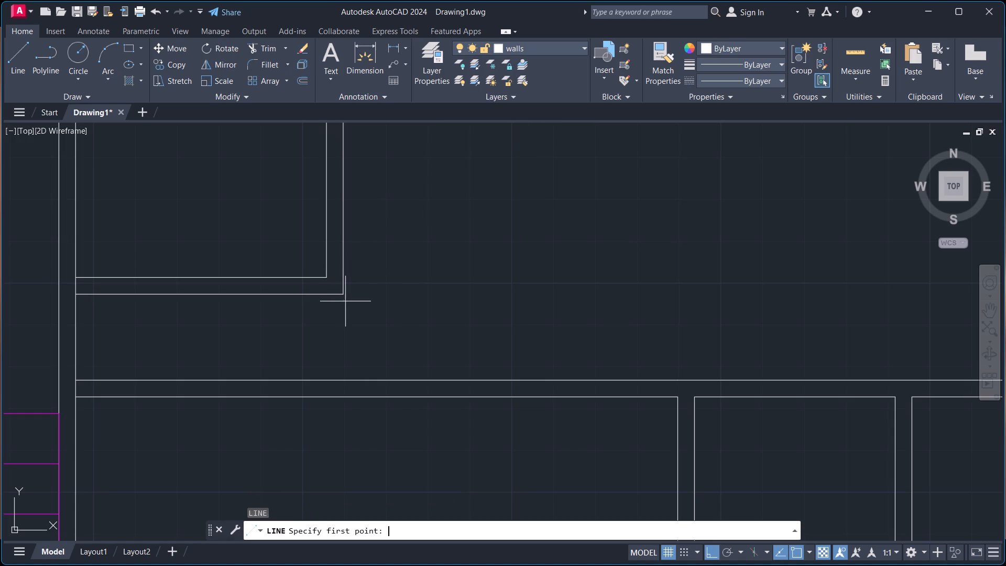
{"action": "left_click", "coordinate": [325, 281]}
{"action": "key", "text": "3"}
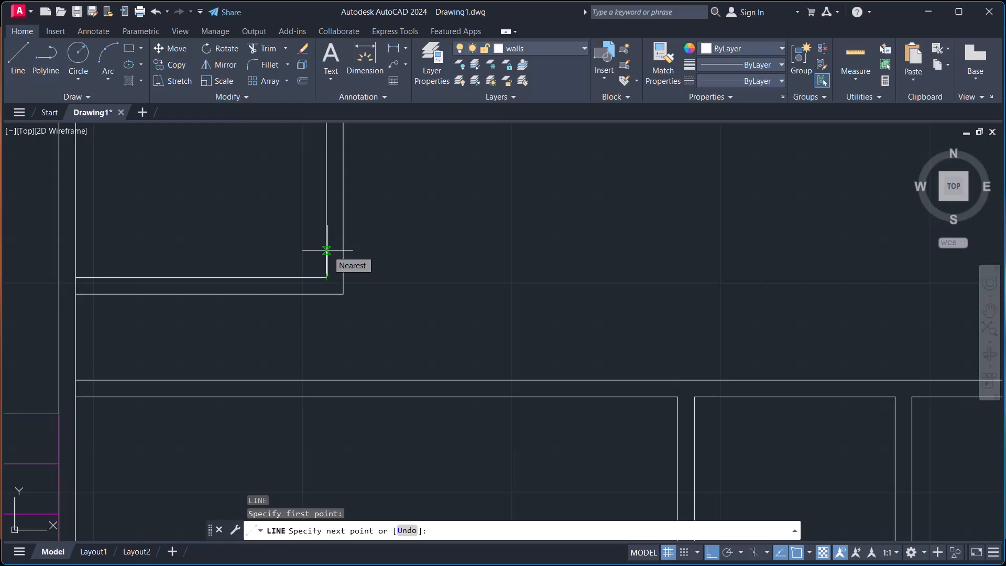
{"action": "key", "text": "Return"}
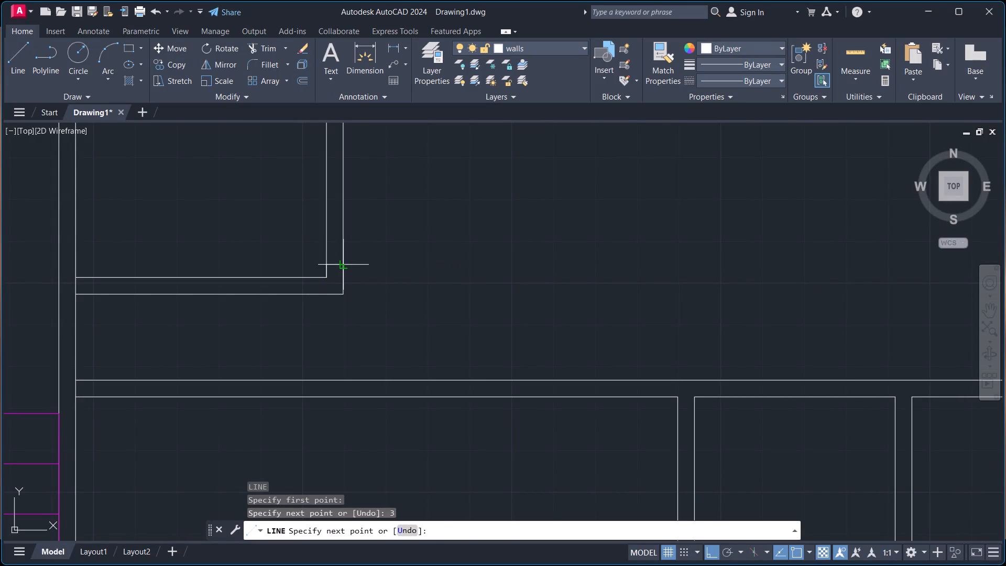
{"action": "left_click", "coordinate": [343, 264]}
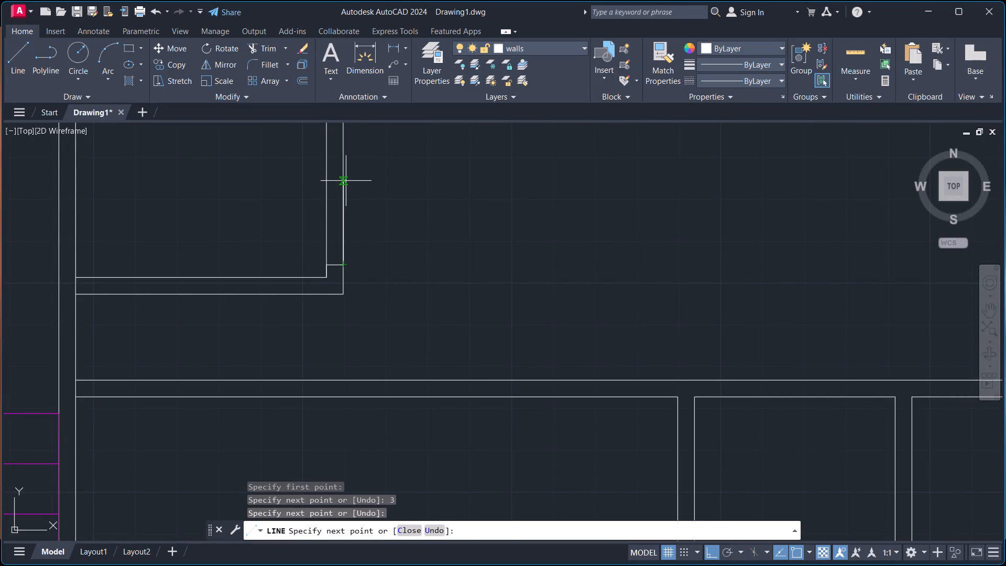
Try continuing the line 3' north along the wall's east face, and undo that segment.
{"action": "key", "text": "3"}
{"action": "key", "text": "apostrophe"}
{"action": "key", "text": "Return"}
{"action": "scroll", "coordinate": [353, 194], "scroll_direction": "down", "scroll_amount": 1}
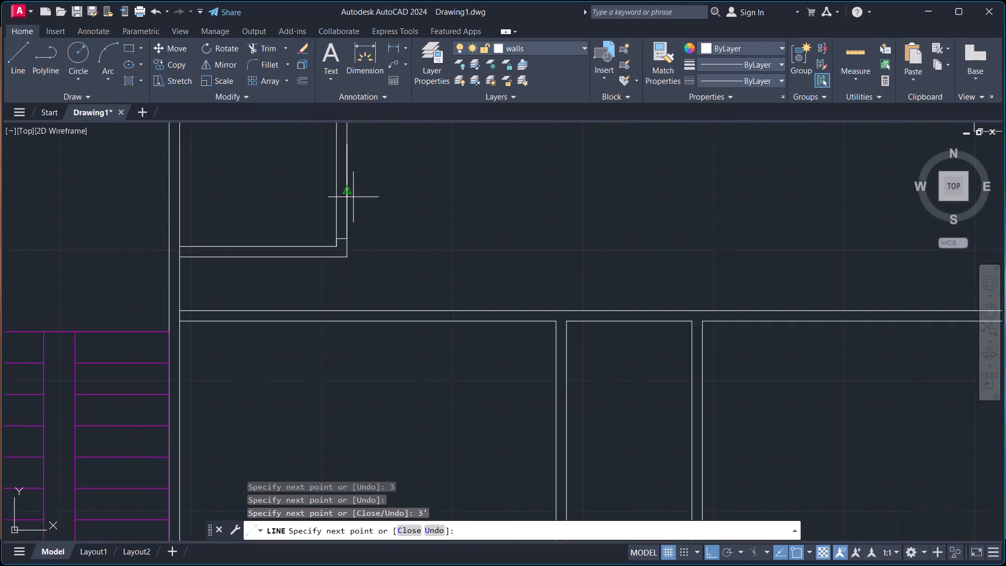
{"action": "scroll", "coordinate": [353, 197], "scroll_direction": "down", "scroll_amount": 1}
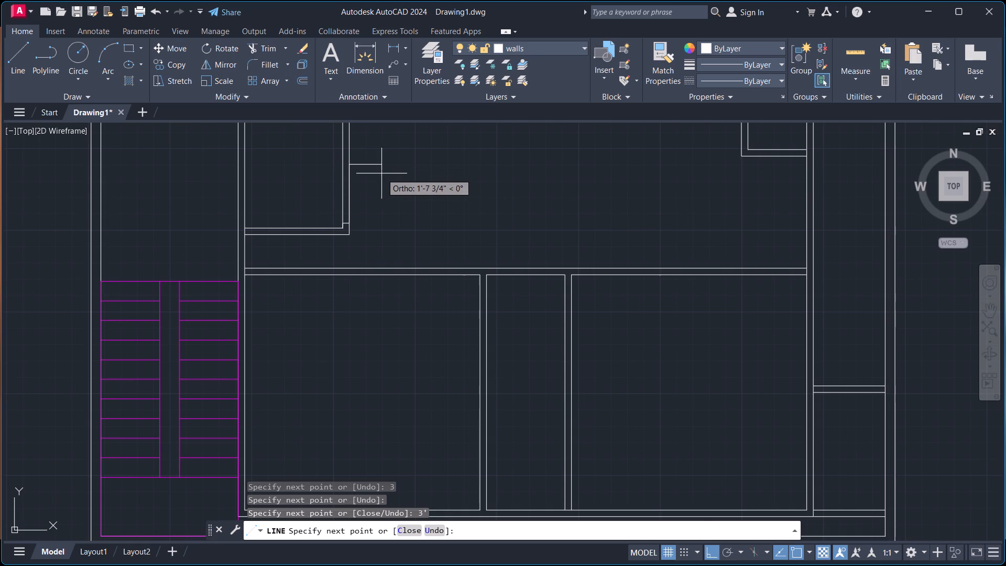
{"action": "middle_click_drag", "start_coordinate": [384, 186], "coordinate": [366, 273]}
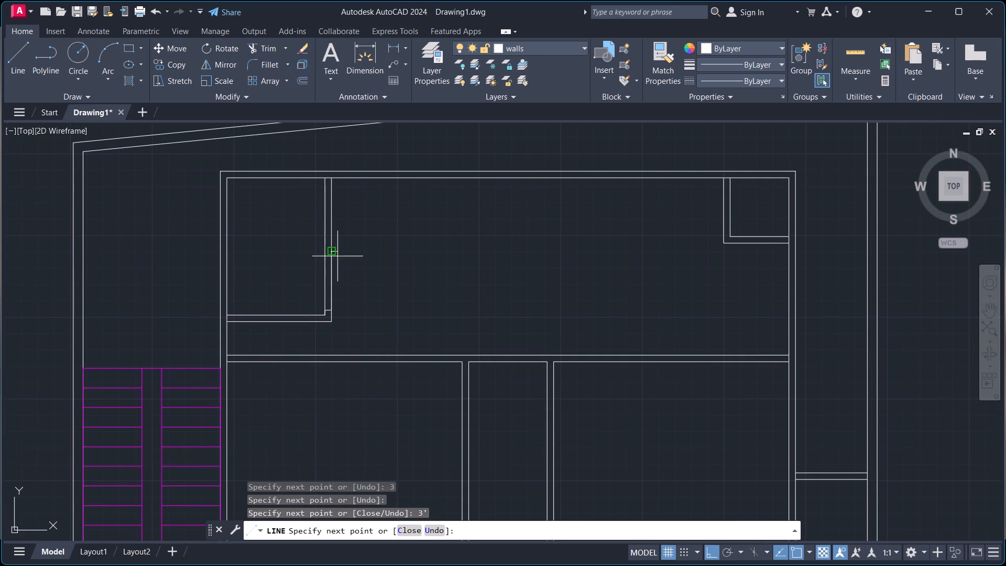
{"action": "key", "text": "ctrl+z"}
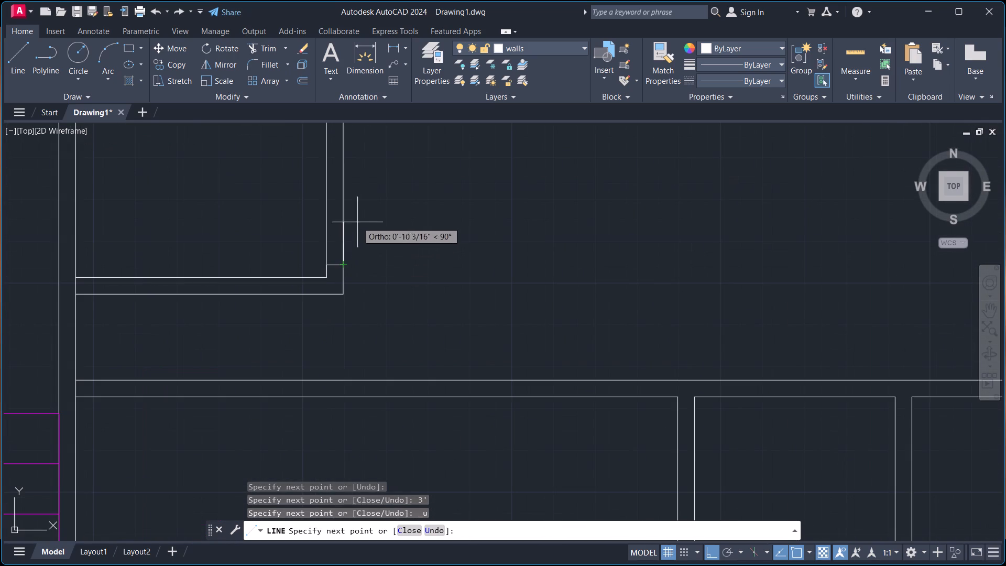
Continue the line 2'6" north along the wall's east face and back across the wall as the door's second jamb.
{"action": "type", "text": "2'6"}
{"action": "key", "text": "shift+quotedbl"}
{"action": "key", "text": "Return"}
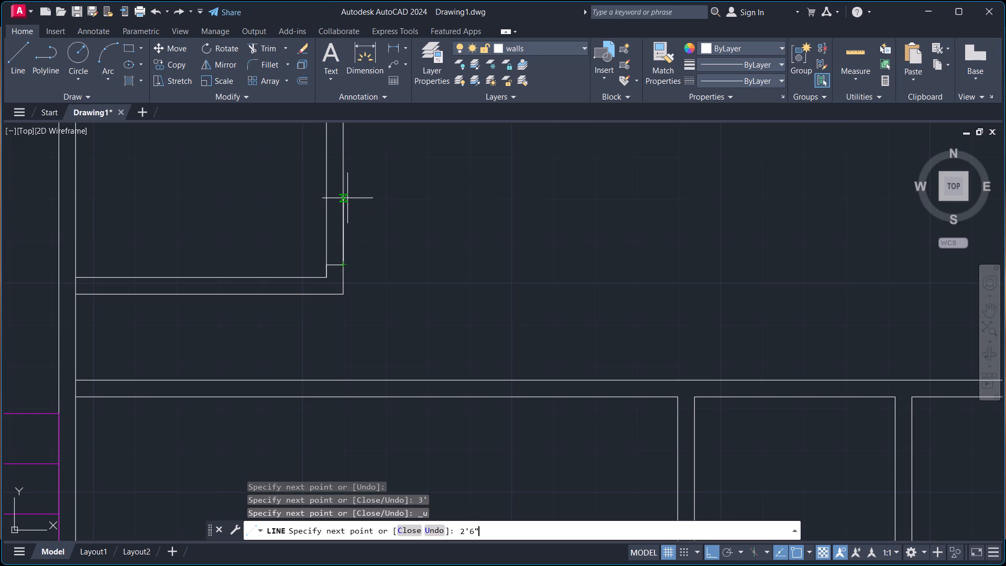
{"action": "left_click", "coordinate": [324, 138]}
{"action": "key", "text": "Escape"}
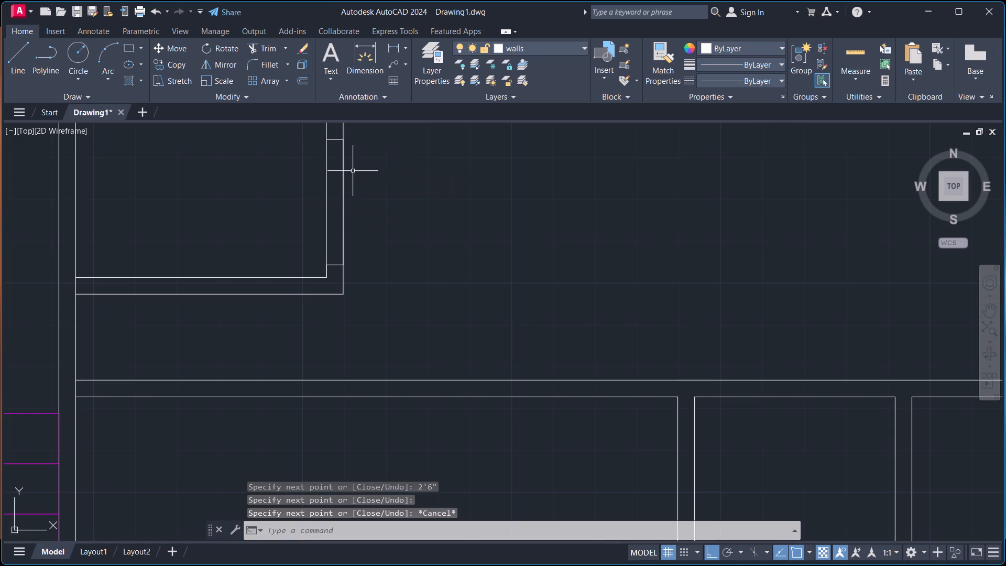
Trim both wall lines between the two jambs to open the doorway in the northwest room's east wall.
{"action": "scroll", "coordinate": [378, 188], "scroll_direction": "down", "scroll_amount": 2}
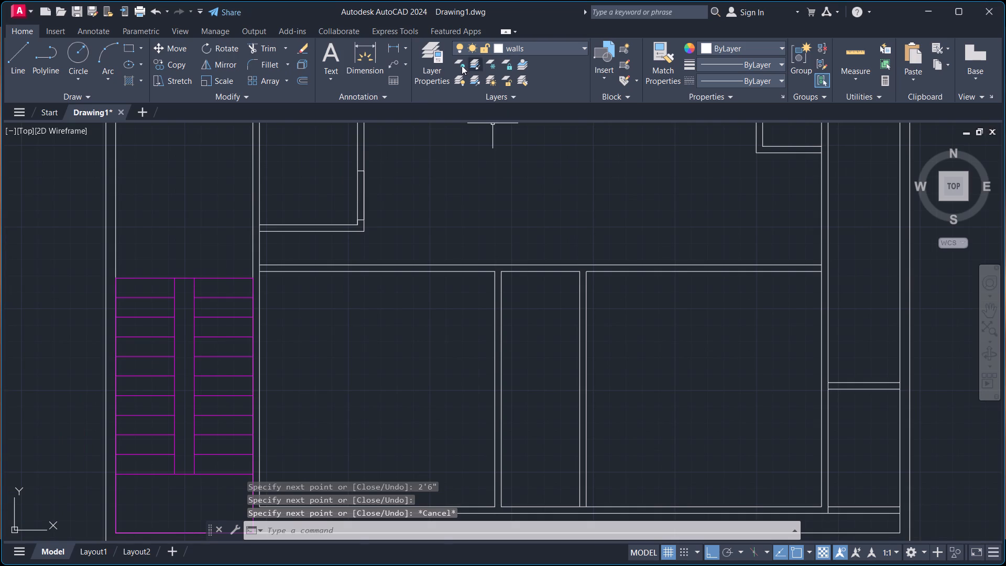
{"action": "type", "text": "tr"}
{"action": "key", "text": "Return"}
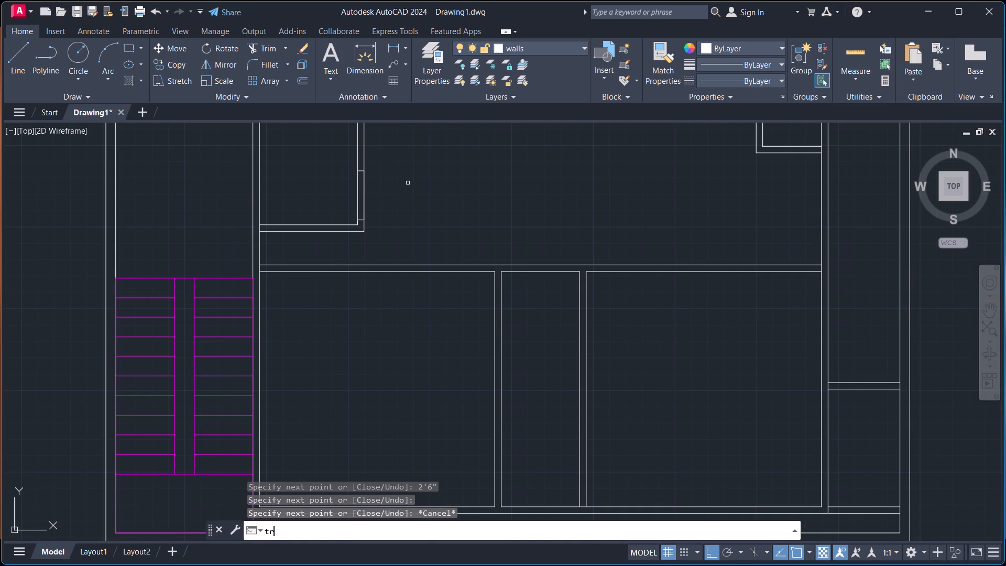
{"action": "left_click_drag", "start_coordinate": [352, 188], "coordinate": [388, 198]}
{"action": "scroll", "coordinate": [451, 209], "scroll_direction": "down", "scroll_amount": 1}
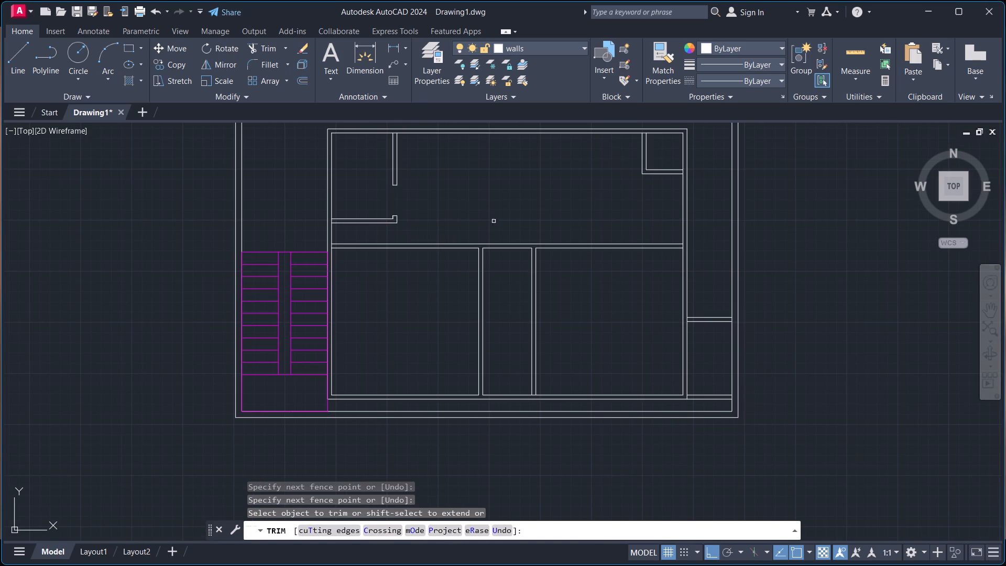
{"action": "middle_click_drag", "start_coordinate": [517, 228], "coordinate": [450, 249]}
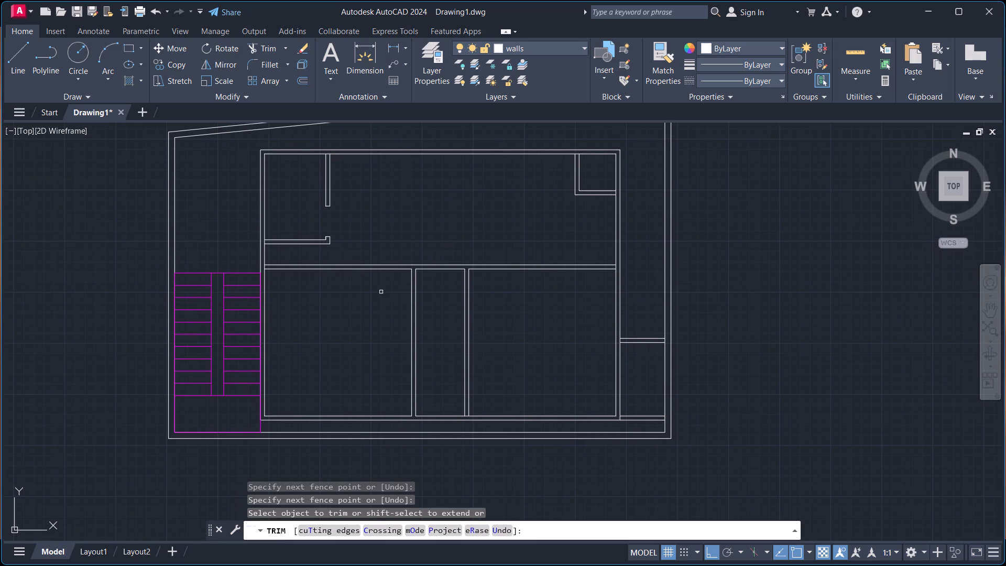
{"action": "scroll", "coordinate": [292, 266], "scroll_direction": "up", "scroll_amount": 2}
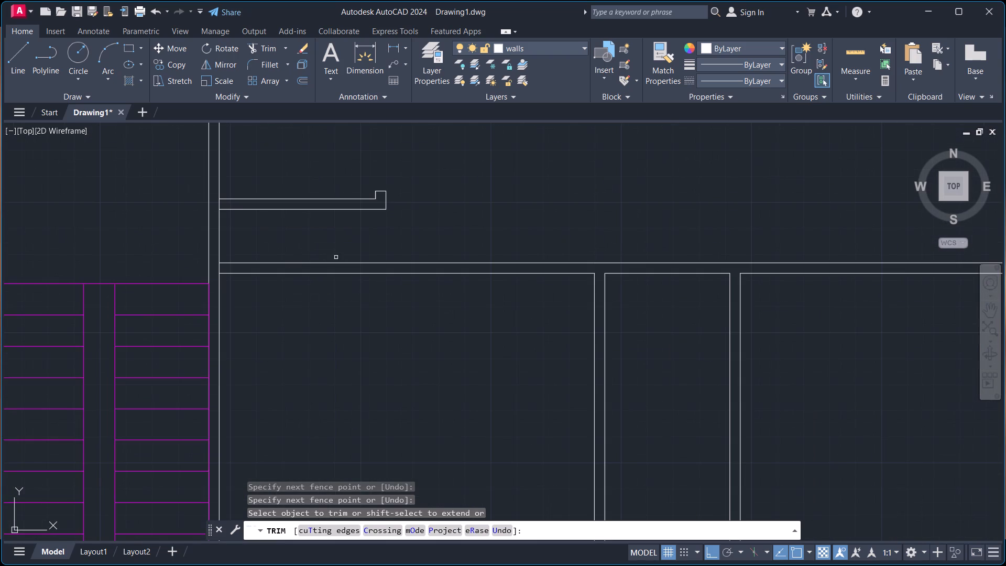
{"action": "key", "text": "Escape"}
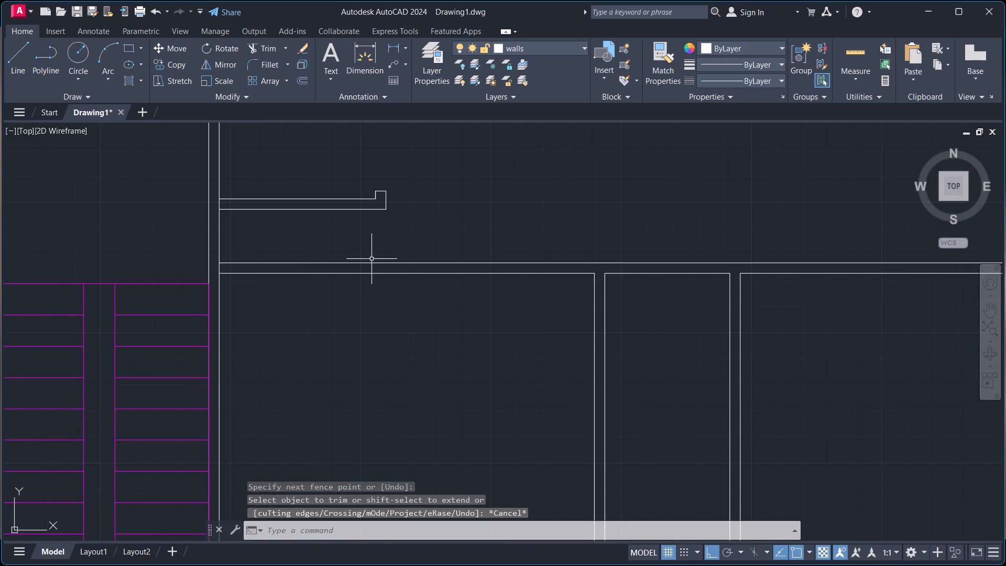
Draw a line 3 inches east from the southwest room's inner northwest corner and north across the wall as a door jamb.
{"action": "key", "text": "l"}
{"action": "key", "text": "Return"}
{"action": "left_click", "coordinate": [218, 274]}
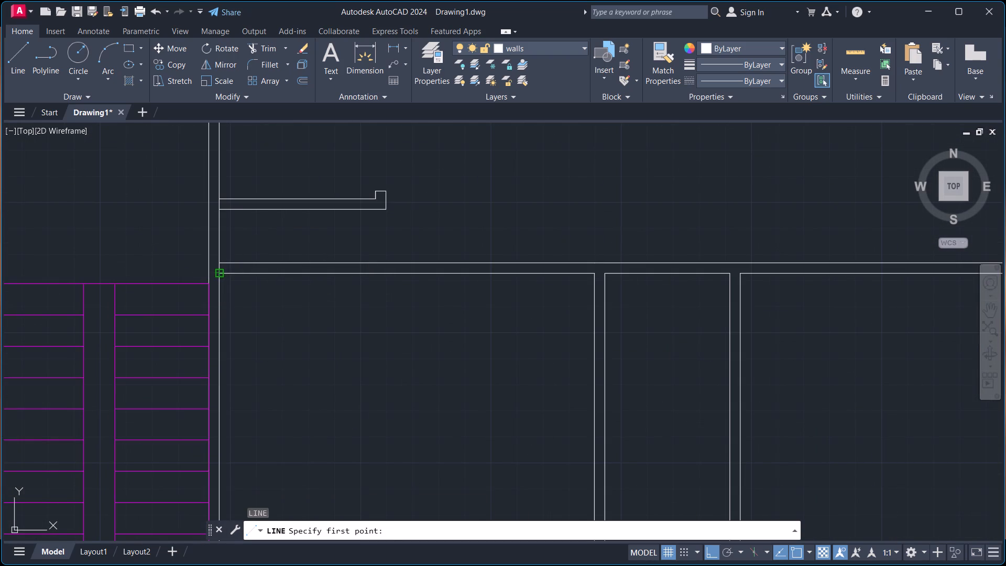
{"action": "key", "text": "3"}
{"action": "key", "text": "Return"}
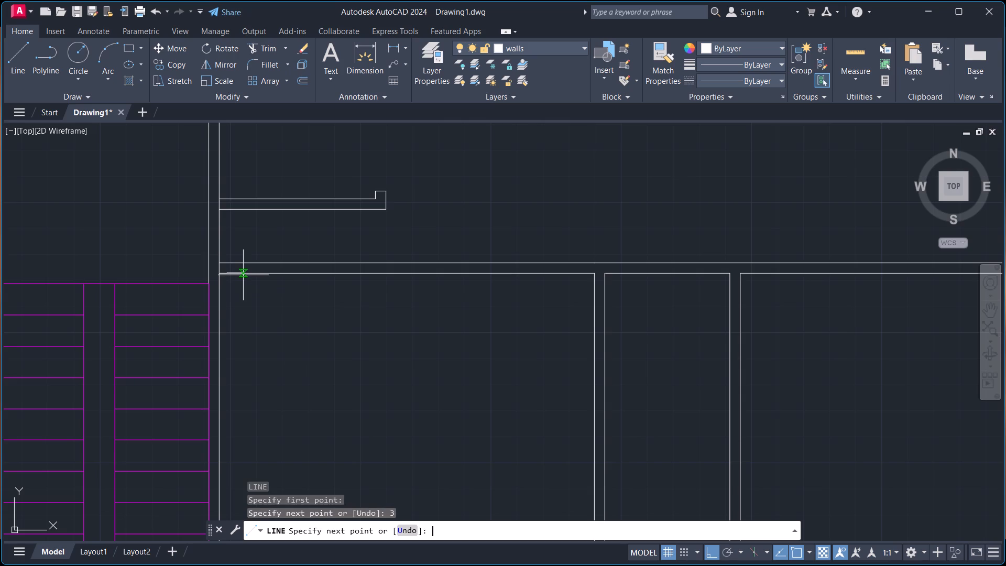
{"action": "left_click", "coordinate": [228, 263]}
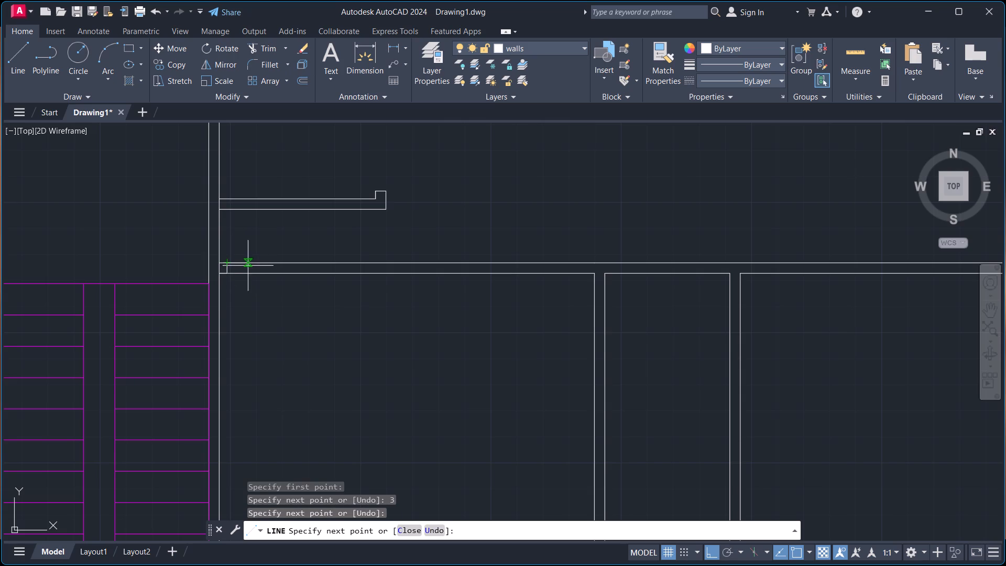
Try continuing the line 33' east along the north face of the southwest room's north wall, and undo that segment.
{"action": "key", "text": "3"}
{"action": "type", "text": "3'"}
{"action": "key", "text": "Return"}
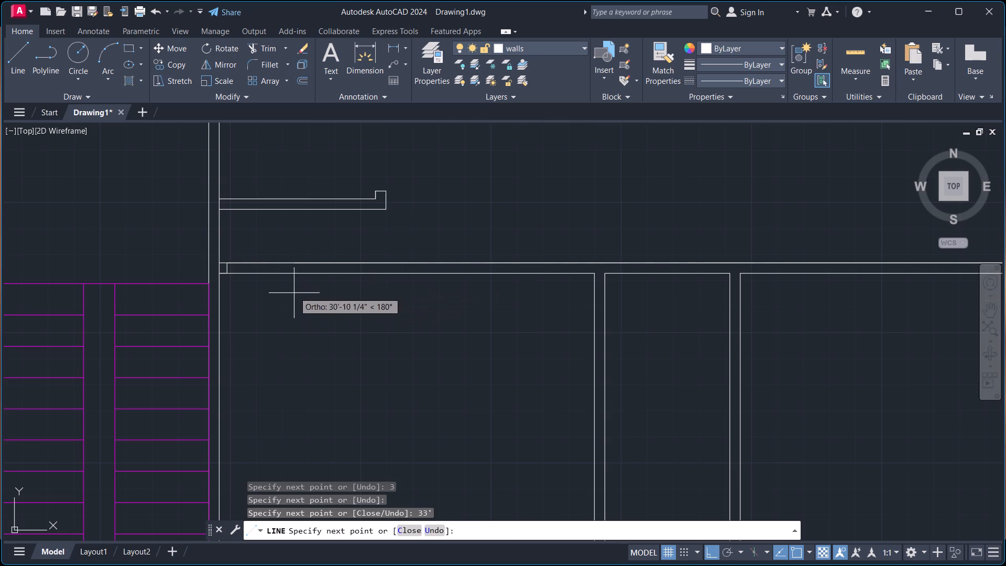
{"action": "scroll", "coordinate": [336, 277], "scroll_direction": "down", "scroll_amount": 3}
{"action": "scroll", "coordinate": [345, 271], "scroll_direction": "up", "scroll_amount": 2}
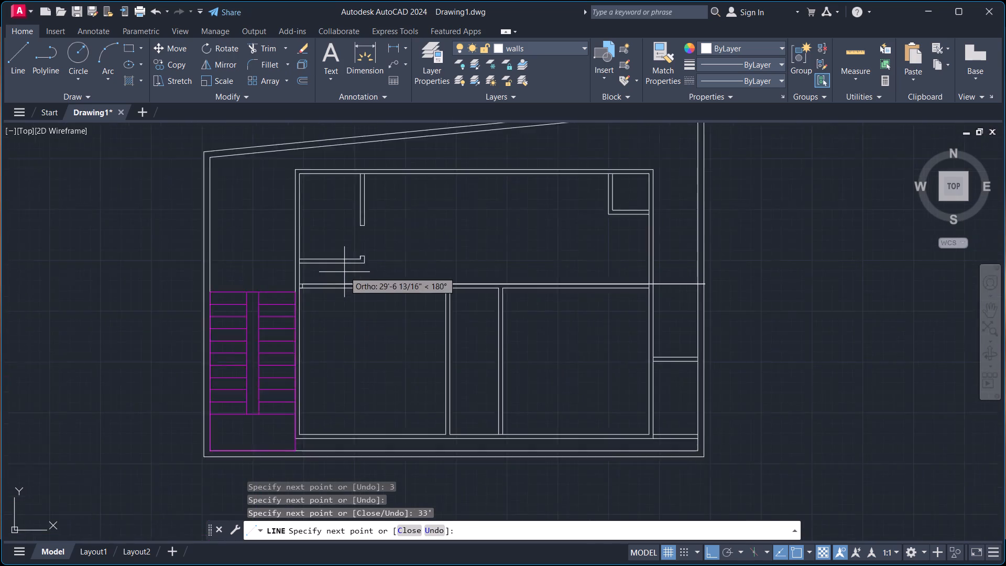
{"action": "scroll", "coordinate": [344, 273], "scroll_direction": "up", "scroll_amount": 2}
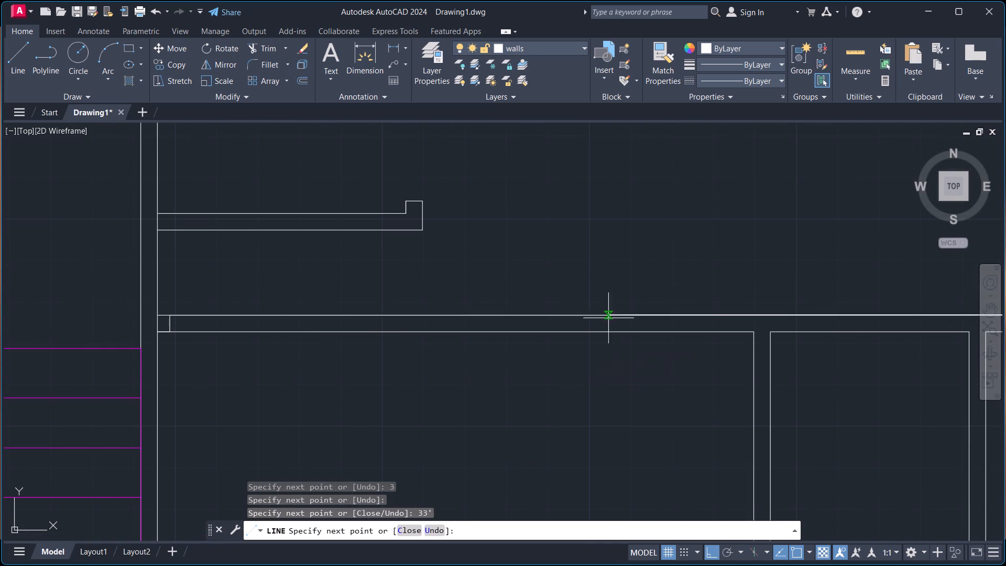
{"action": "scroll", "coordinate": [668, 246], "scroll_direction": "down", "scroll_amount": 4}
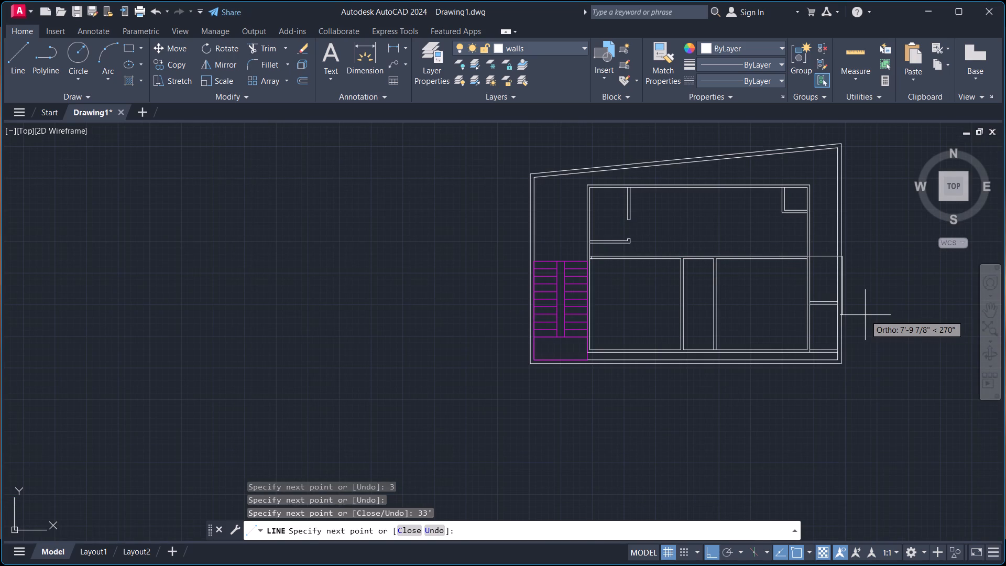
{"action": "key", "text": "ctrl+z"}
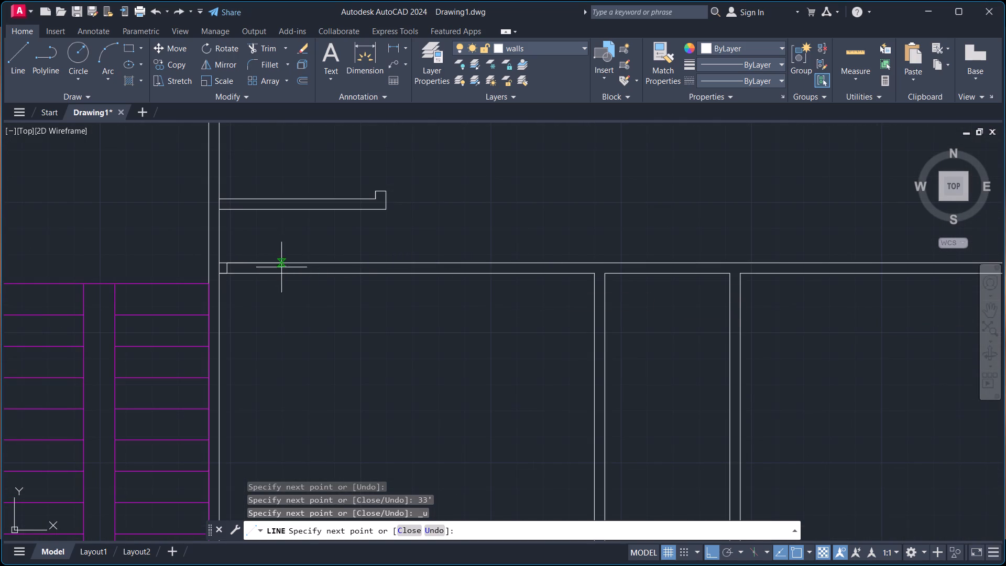
Continue the line 3' east along the wall's north face and south across the wall as the door's second jamb.
{"action": "key", "text": "3"}
{"action": "key", "text": "apostrophe"}
{"action": "key", "text": "Return"}
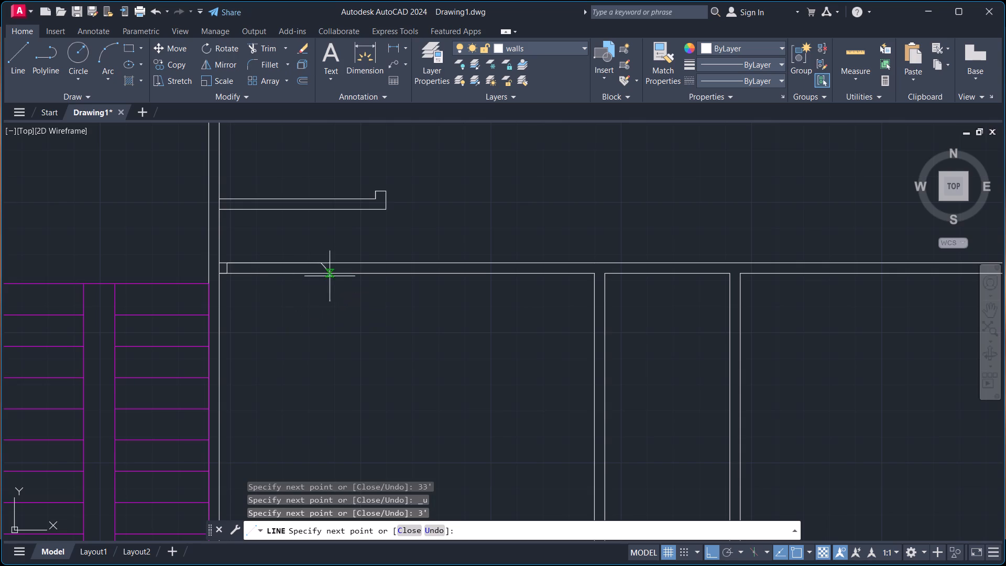
{"action": "left_click", "coordinate": [324, 277]}
{"action": "key", "text": "Escape"}
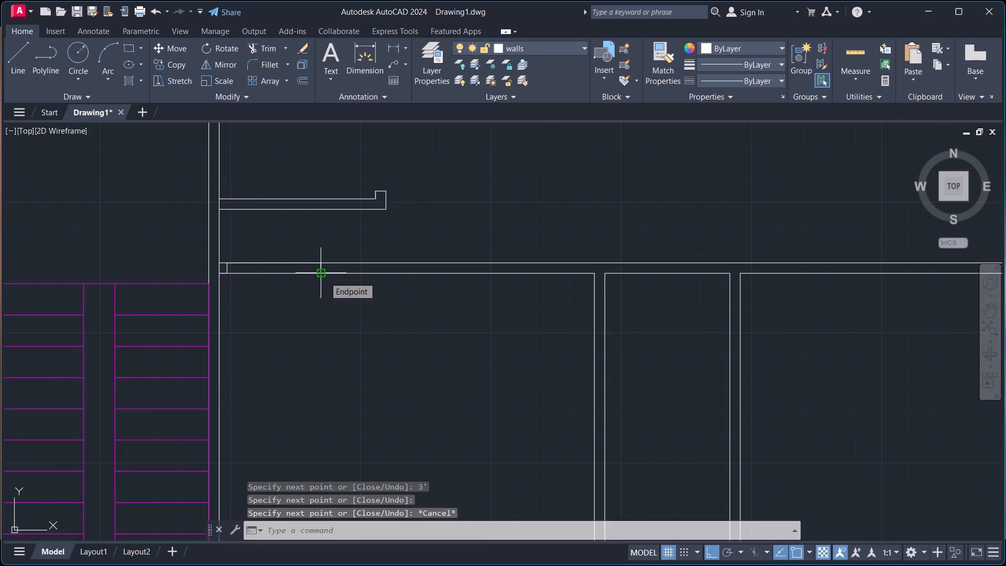
Extend the southwest room's inner north wall line east across the top of the room's east partition wall.
{"action": "scroll", "coordinate": [603, 277], "scroll_direction": "up", "scroll_amount": 3}
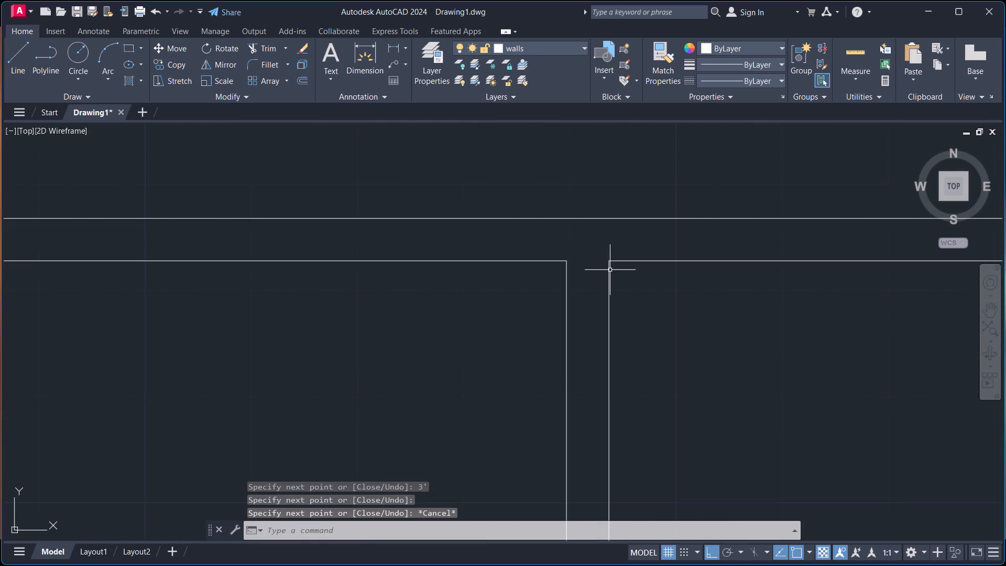
{"action": "type", "text": "ex"}
{"action": "key", "text": "Return"}
{"action": "left_click", "coordinate": [553, 259]}
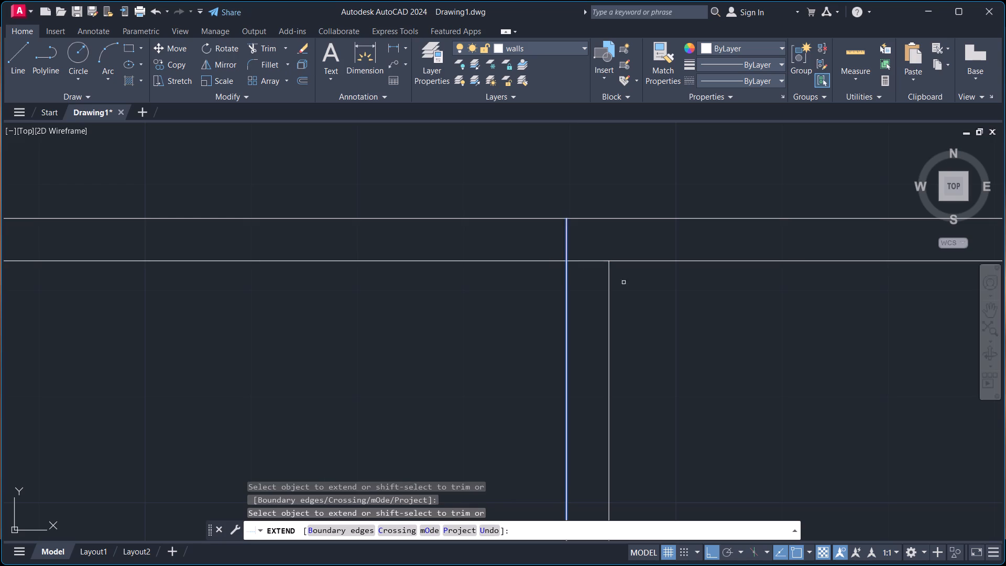
{"action": "key", "text": "Escape"}
Draw a line 3 inches south from the southwest room's inner northeast corner and east across the partition as a door jamb.
{"action": "key", "text": "l"}
{"action": "key", "text": "Return"}
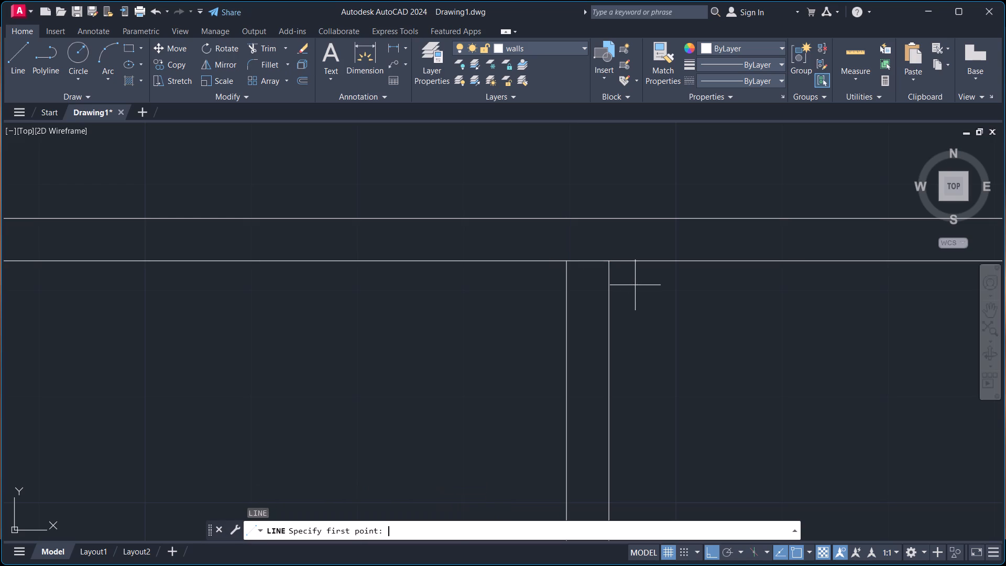
{"action": "left_click", "coordinate": [567, 265]}
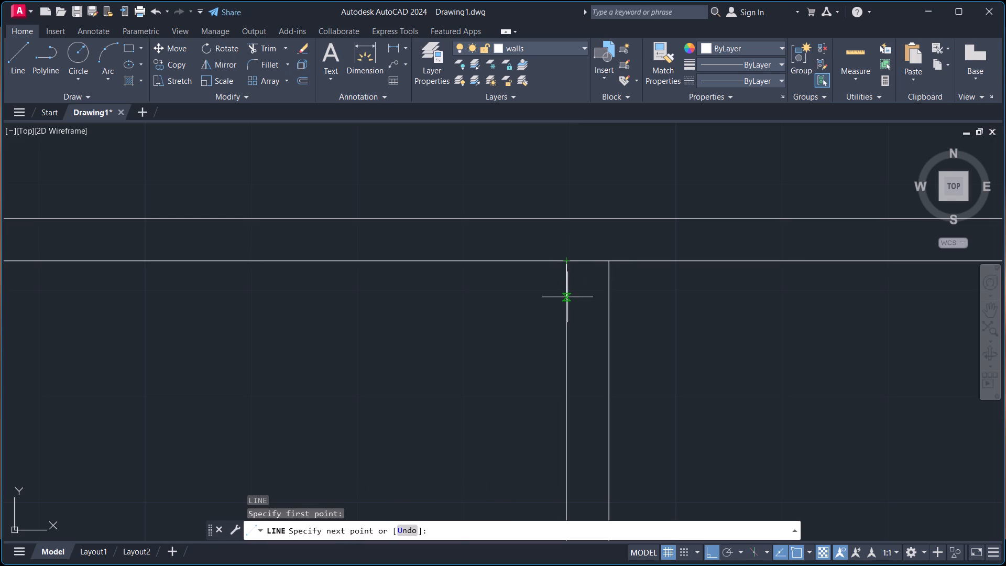
{"action": "key", "text": "3"}
{"action": "key", "text": "Return"}
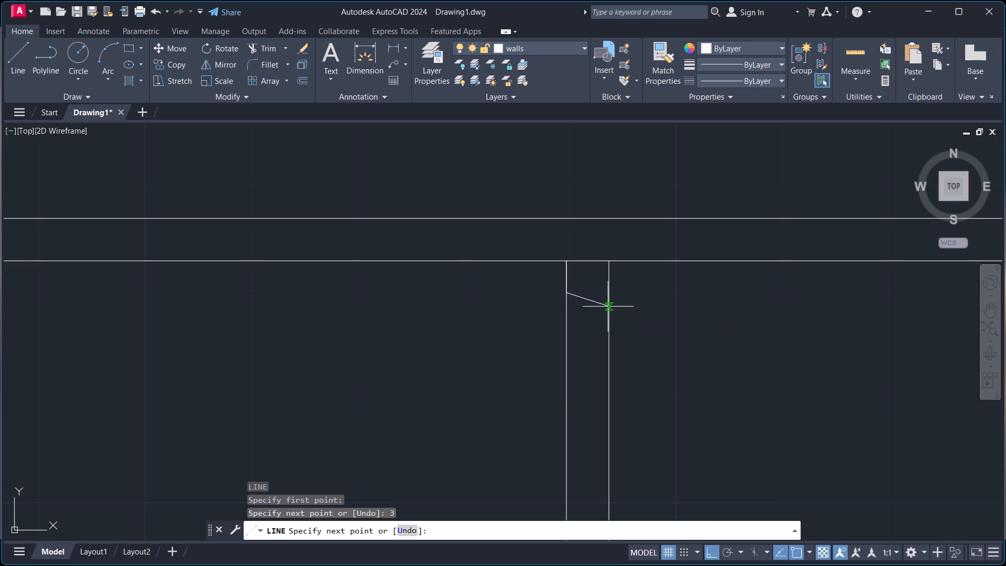
{"action": "left_click", "coordinate": [610, 294]}
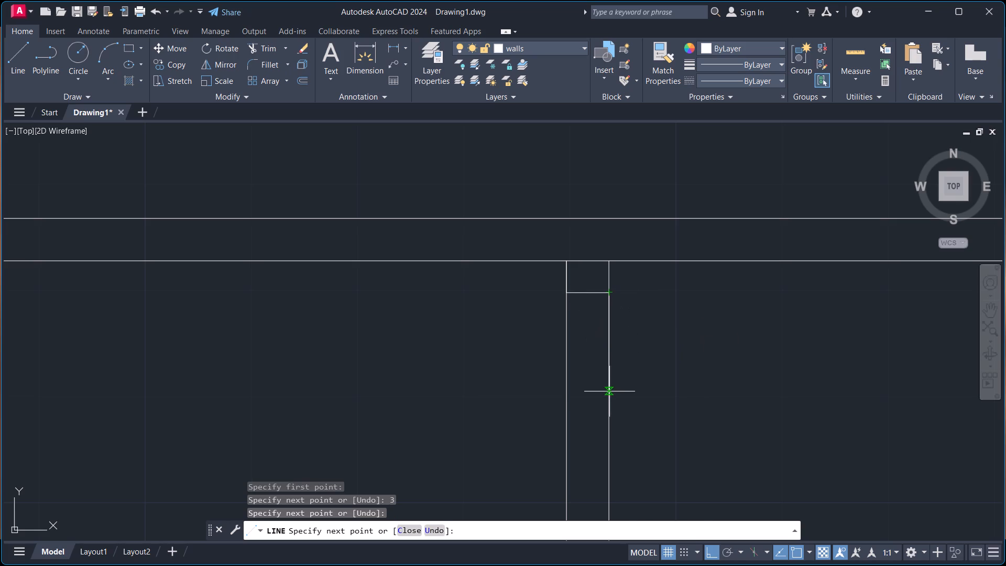
Continue the line 2'6" south along the partition's east face and west across it as the door's second jamb.
{"action": "key", "text": "2"}
{"action": "type", "text": "'6\""}
{"action": "key", "text": "Return"}
{"action": "scroll", "coordinate": [610, 385], "scroll_direction": "down", "scroll_amount": 3}
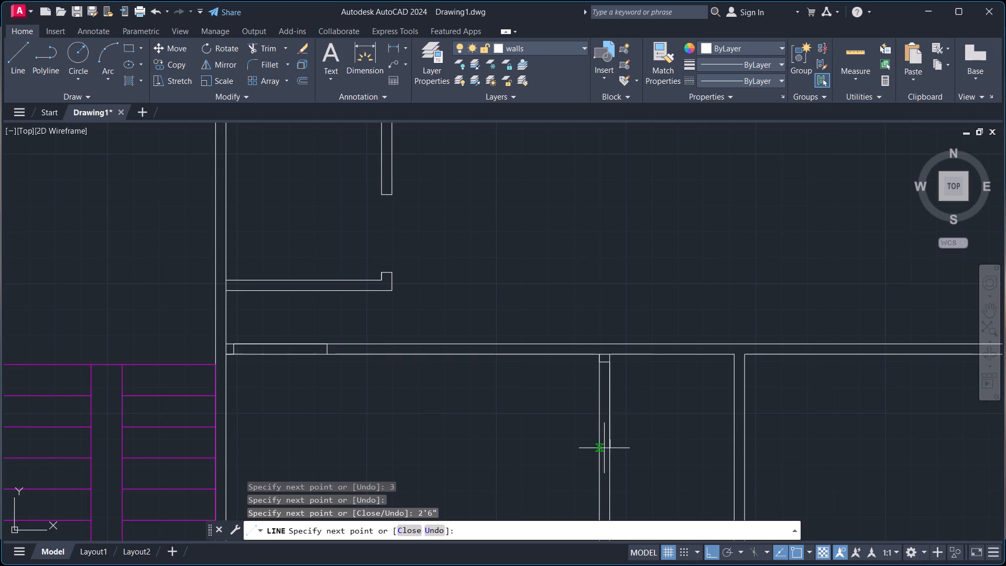
{"action": "left_click", "coordinate": [598, 441]}
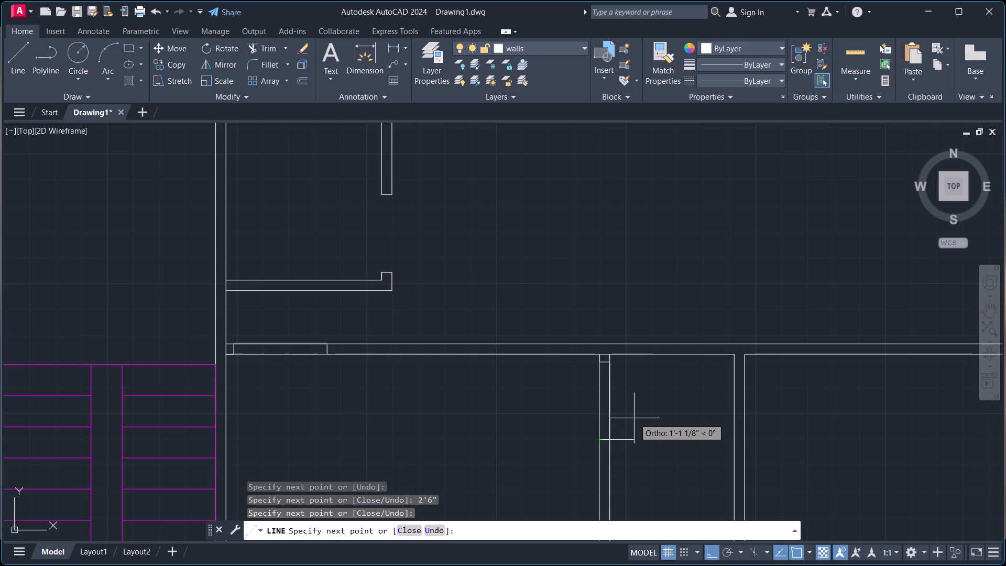
{"action": "key", "text": "Escape"}
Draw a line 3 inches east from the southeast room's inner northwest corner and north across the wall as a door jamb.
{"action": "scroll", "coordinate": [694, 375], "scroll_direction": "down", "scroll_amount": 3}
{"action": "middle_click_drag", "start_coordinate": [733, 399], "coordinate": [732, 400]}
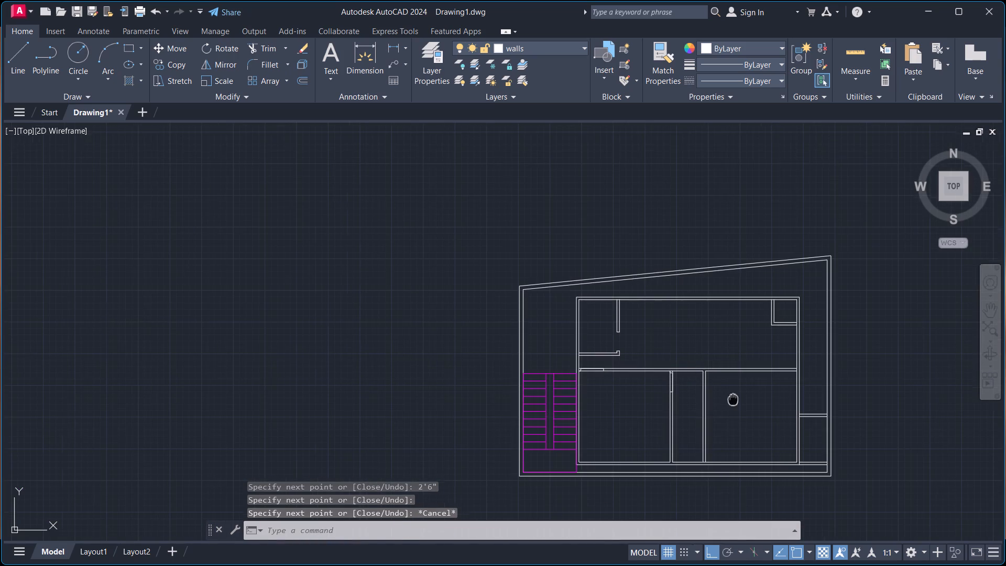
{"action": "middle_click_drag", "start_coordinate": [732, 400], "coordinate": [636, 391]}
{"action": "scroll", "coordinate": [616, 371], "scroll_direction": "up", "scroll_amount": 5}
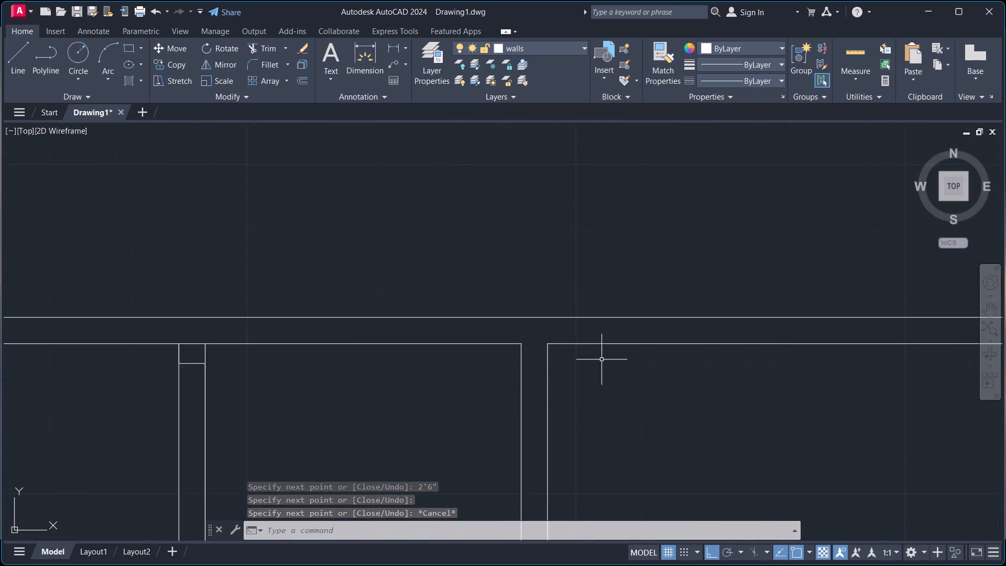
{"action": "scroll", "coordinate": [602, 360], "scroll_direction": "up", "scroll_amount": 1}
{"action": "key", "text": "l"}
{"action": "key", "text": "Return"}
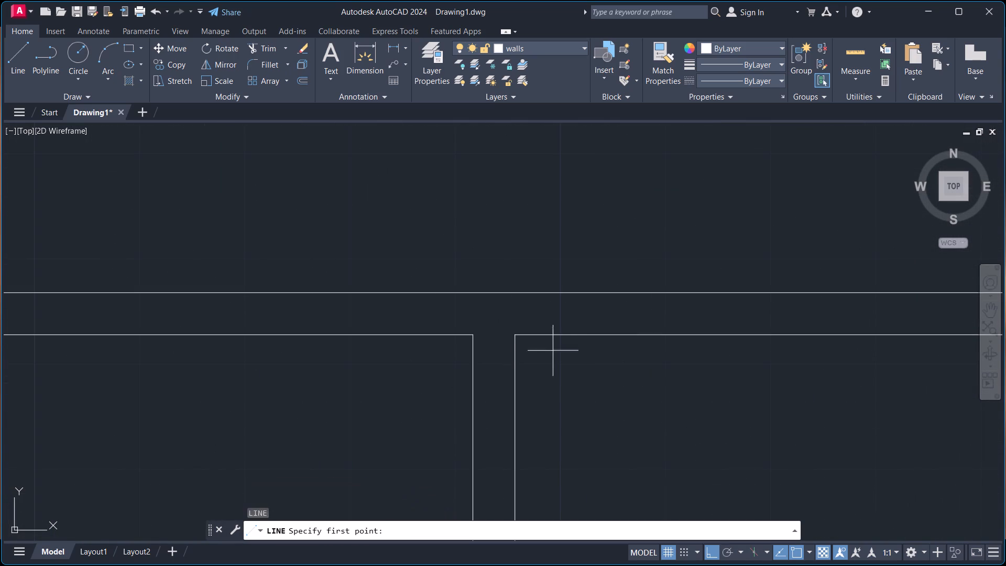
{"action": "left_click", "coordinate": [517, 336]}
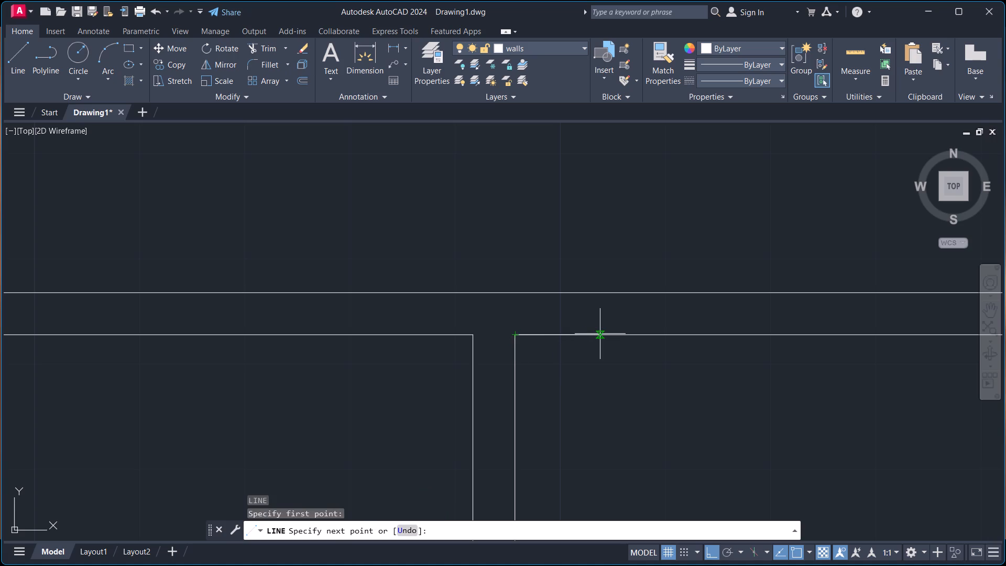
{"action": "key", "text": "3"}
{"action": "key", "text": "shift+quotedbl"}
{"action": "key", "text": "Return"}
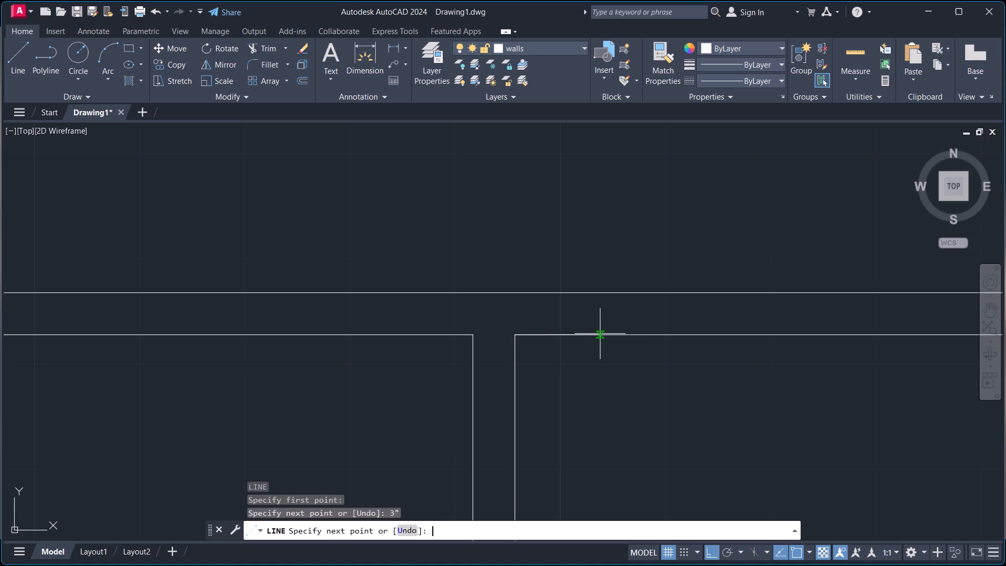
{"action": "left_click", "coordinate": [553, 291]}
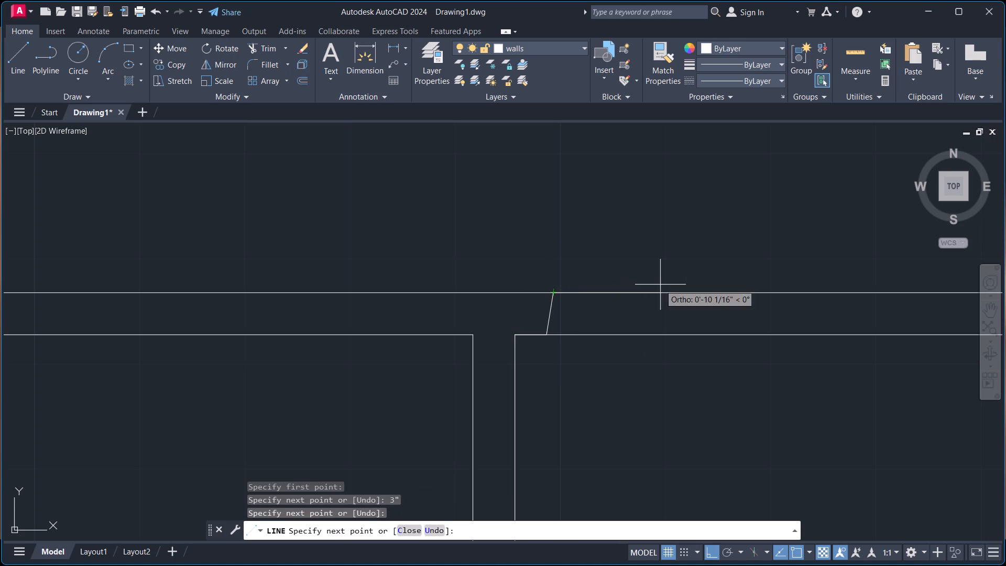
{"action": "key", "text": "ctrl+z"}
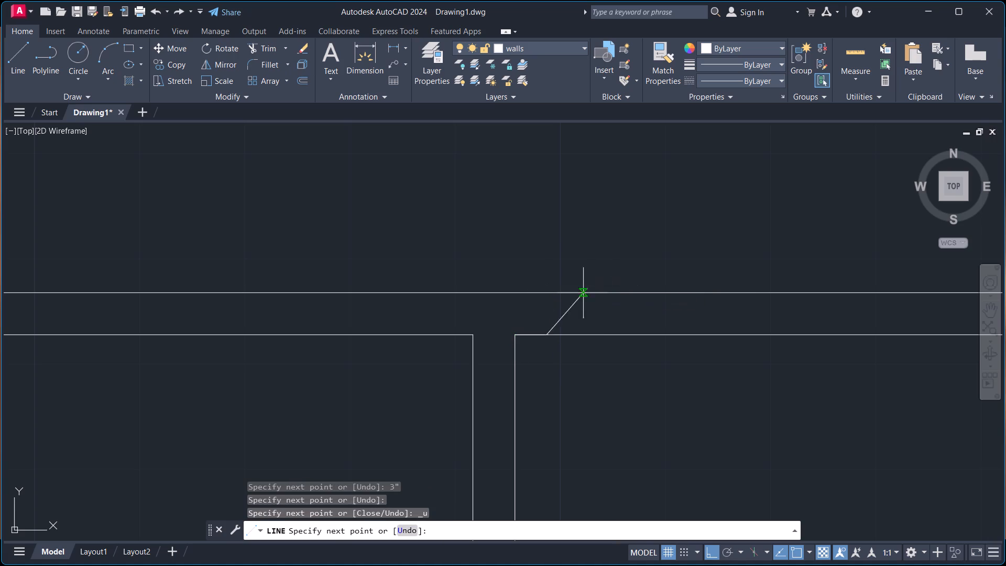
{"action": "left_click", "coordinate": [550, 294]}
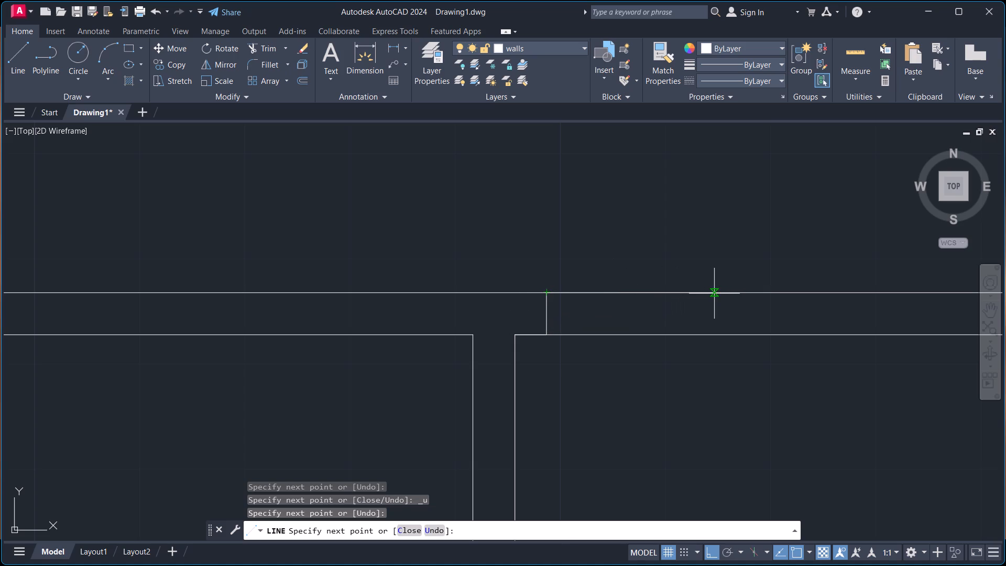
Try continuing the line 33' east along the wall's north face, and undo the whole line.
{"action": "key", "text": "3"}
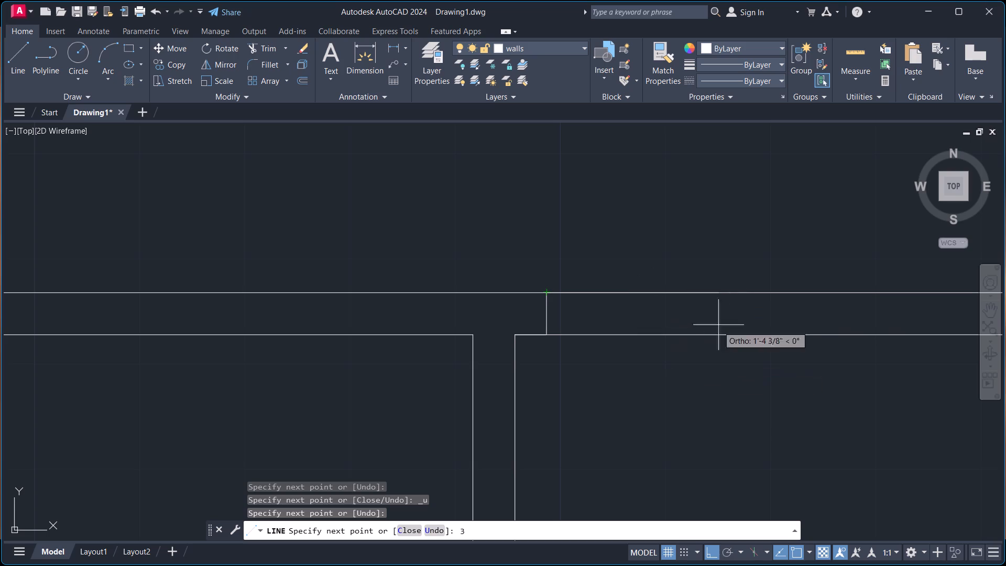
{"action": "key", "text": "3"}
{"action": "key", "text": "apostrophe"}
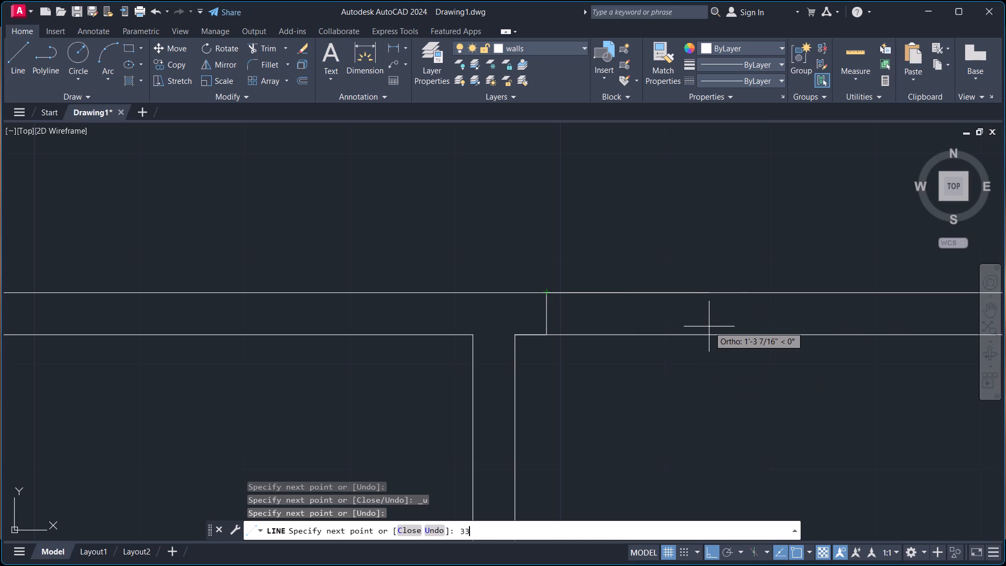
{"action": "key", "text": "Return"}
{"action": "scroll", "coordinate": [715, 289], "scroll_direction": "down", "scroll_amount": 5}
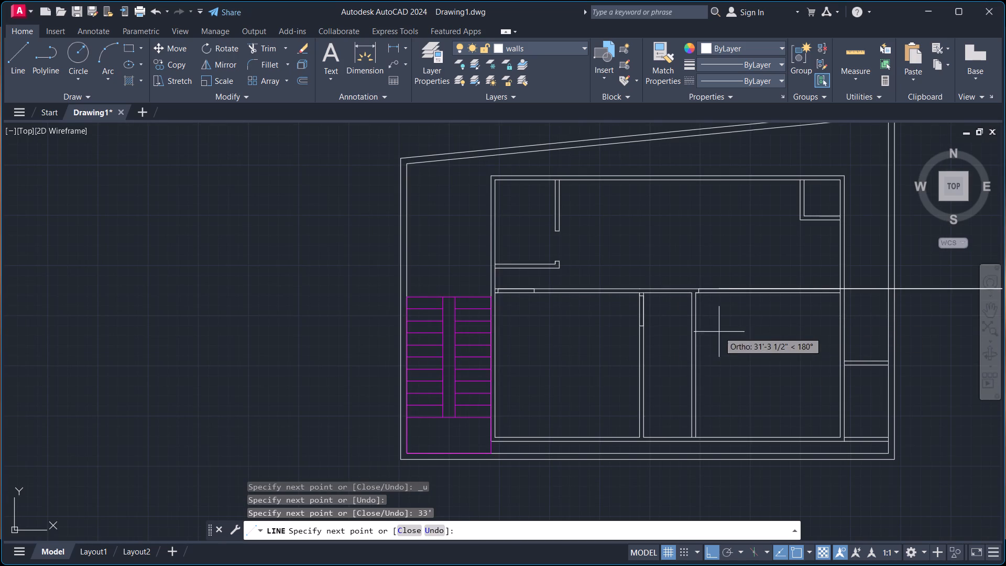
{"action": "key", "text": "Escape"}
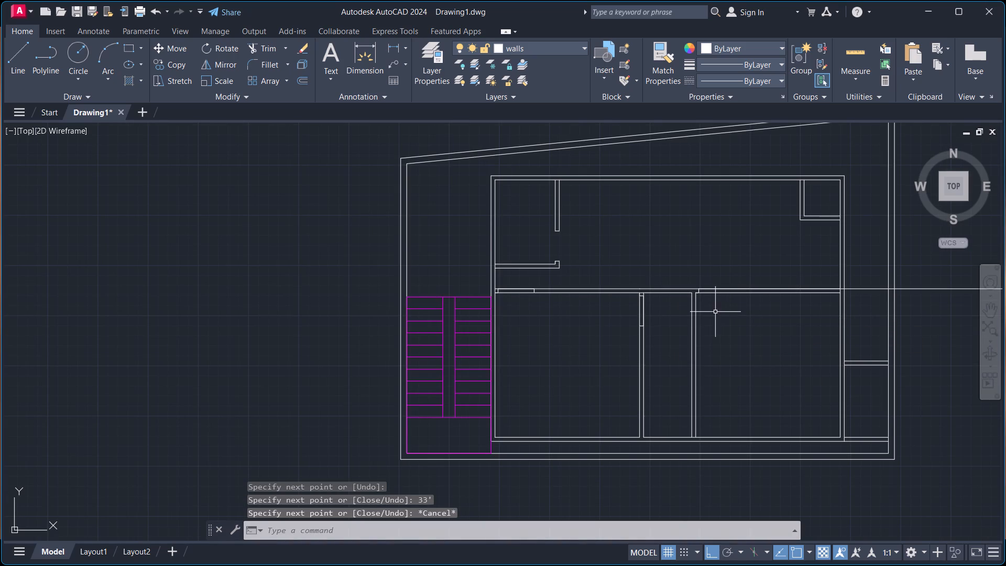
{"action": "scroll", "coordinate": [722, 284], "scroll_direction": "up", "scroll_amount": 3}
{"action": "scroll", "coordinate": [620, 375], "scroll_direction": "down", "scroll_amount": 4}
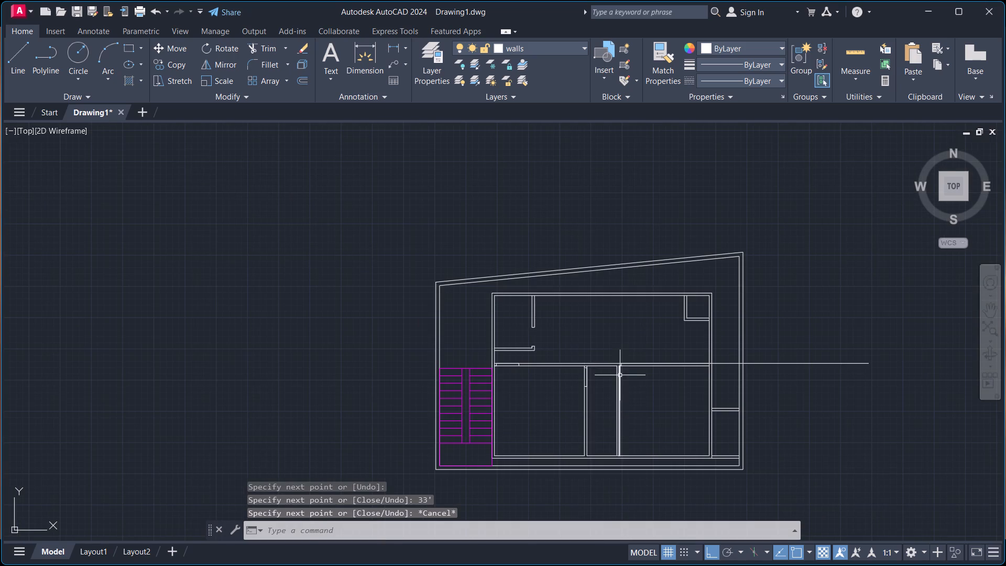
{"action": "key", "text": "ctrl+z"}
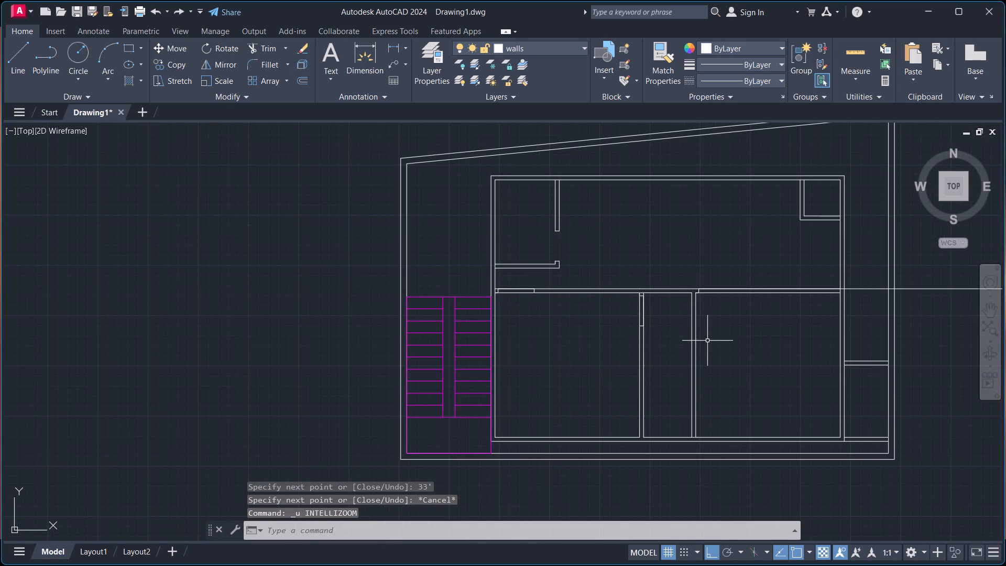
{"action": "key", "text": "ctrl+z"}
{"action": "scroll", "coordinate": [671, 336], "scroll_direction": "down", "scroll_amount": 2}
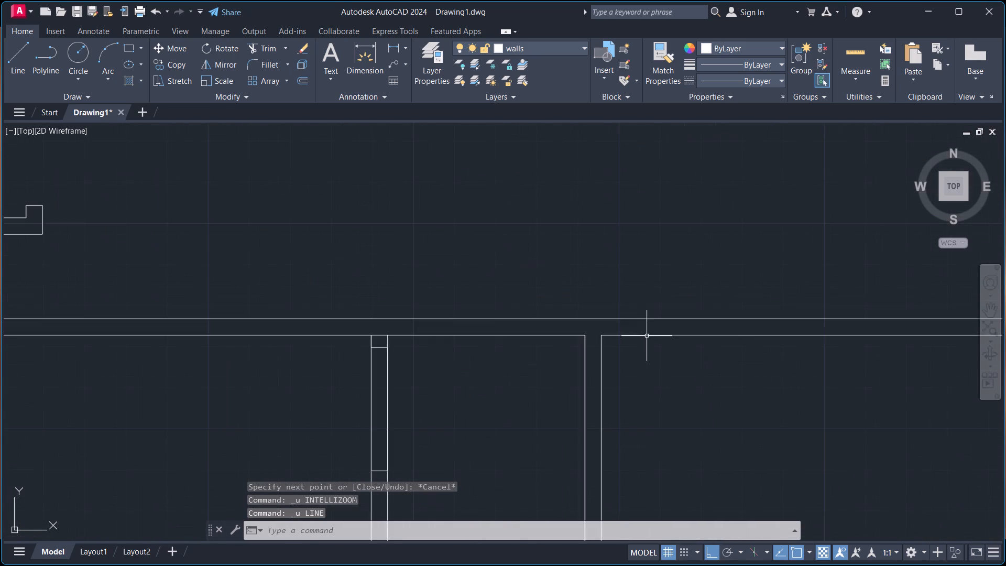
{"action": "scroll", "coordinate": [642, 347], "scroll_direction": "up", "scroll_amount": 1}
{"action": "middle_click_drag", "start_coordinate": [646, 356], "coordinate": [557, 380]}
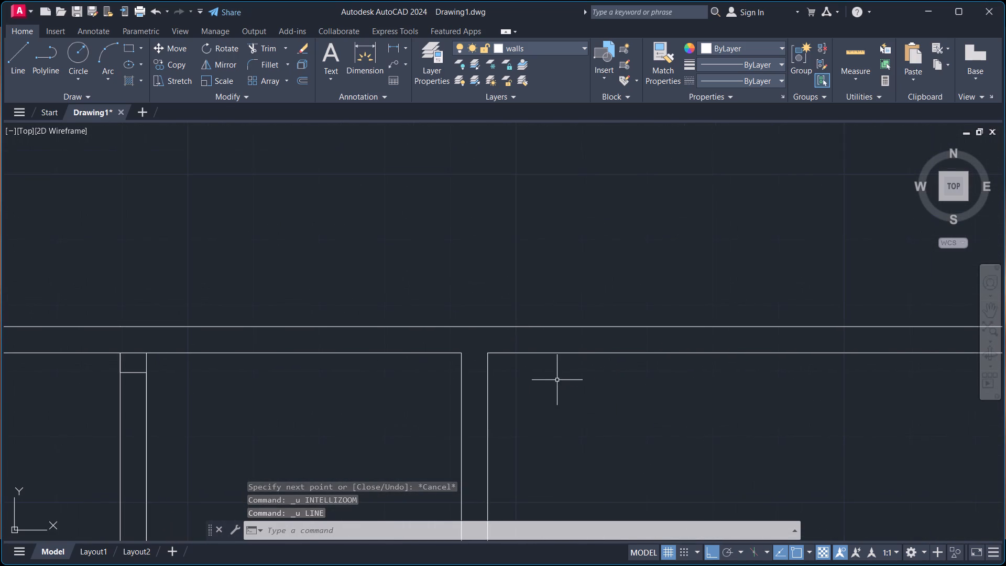
Draw a line 3 inches east from the southeast room's inner northwest corner and north across the wall as a door jamb.
{"action": "key", "text": "l"}
{"action": "key", "text": "Return"}
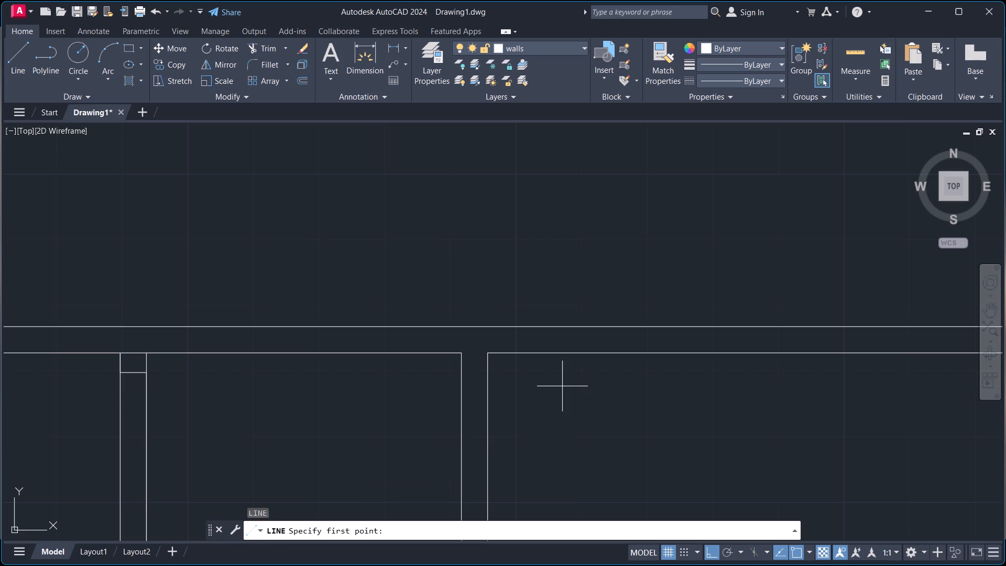
{"action": "left_click", "coordinate": [490, 356]}
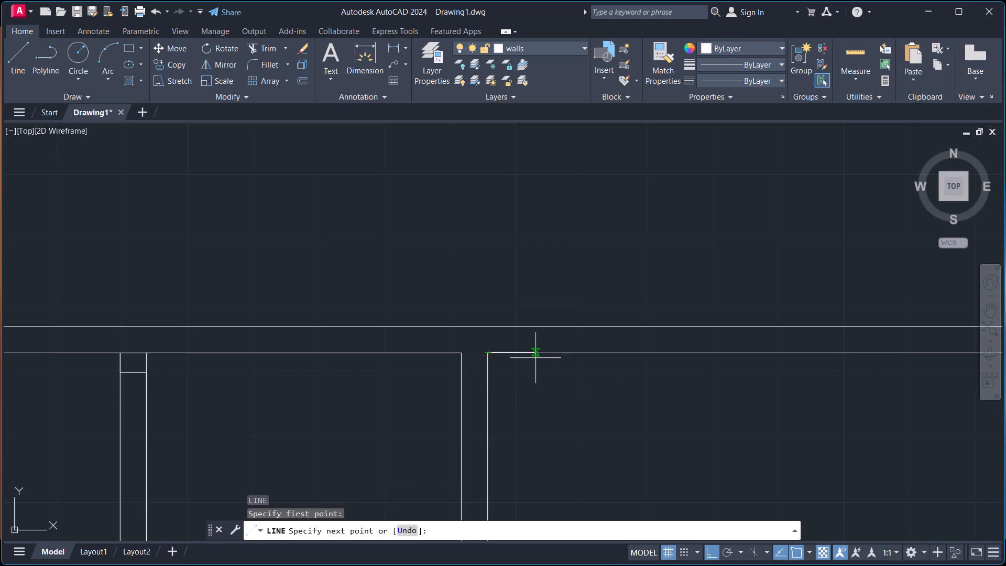
{"action": "key", "text": "3"}
{"action": "key", "text": "shift+quotedbl"}
{"action": "key", "text": "Return"}
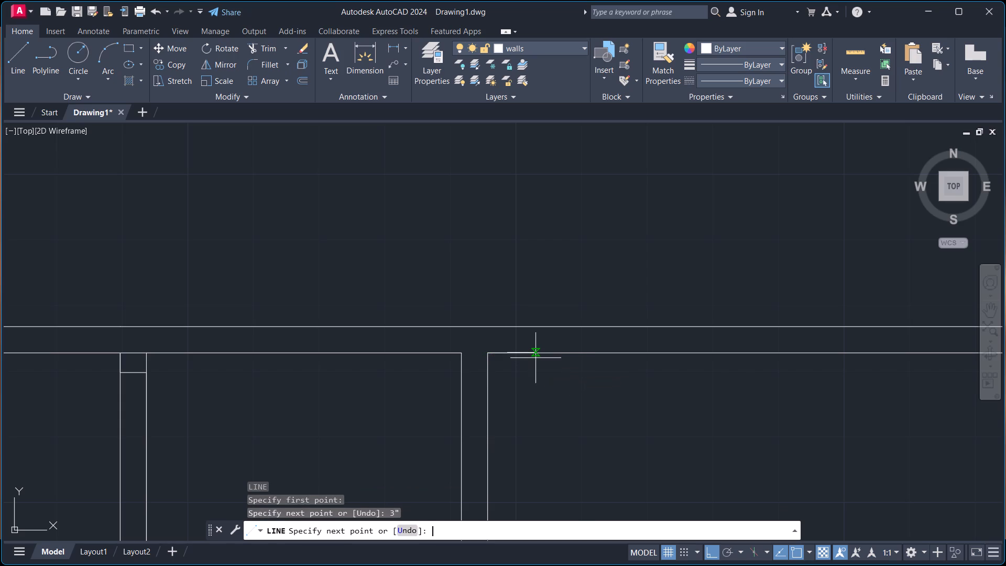
{"action": "left_click", "coordinate": [507, 328]}
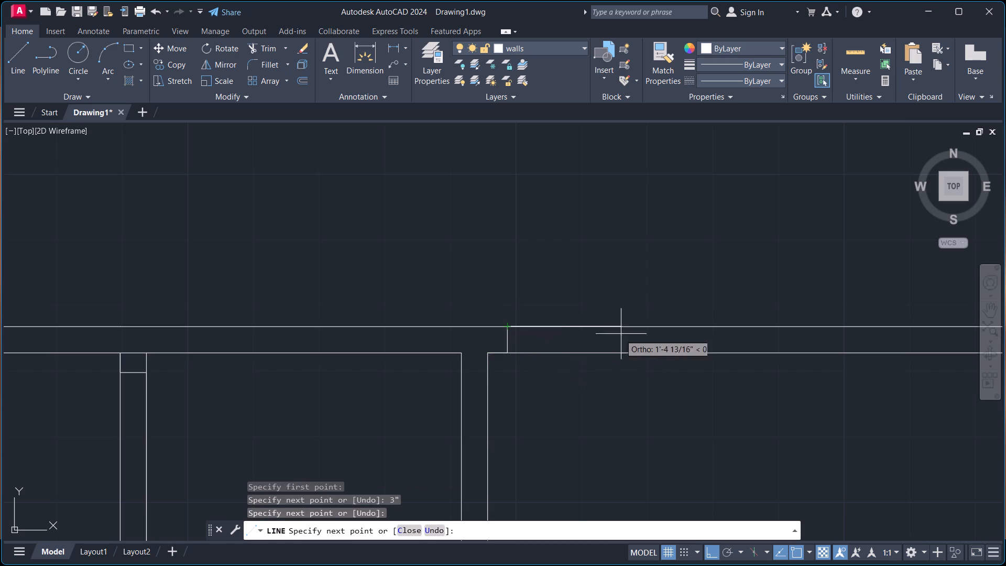
Continue the line 3' east along the wall's north face and south across it as the door's second jamb.
{"action": "type", "text": "3'"}
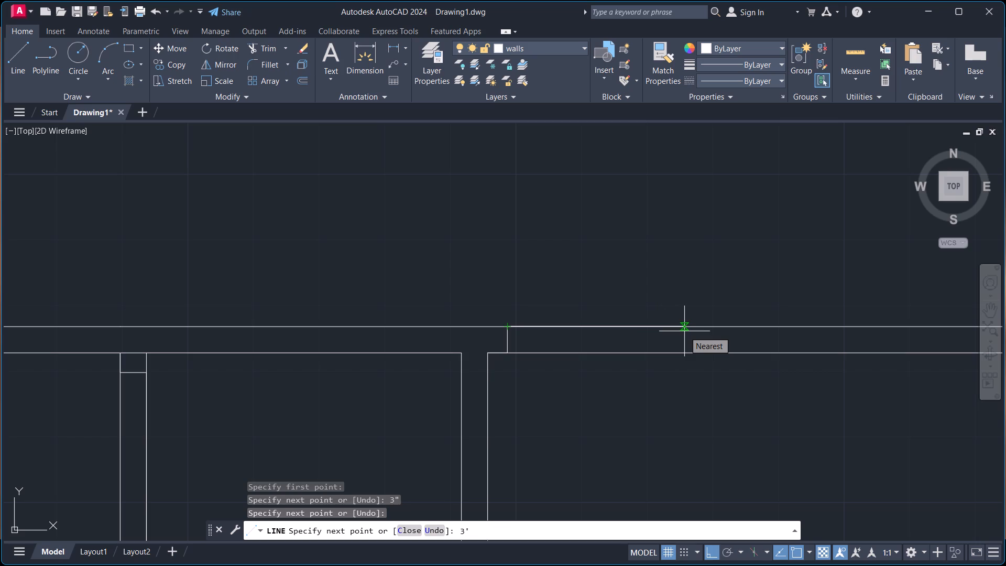
{"action": "key", "text": "Return"}
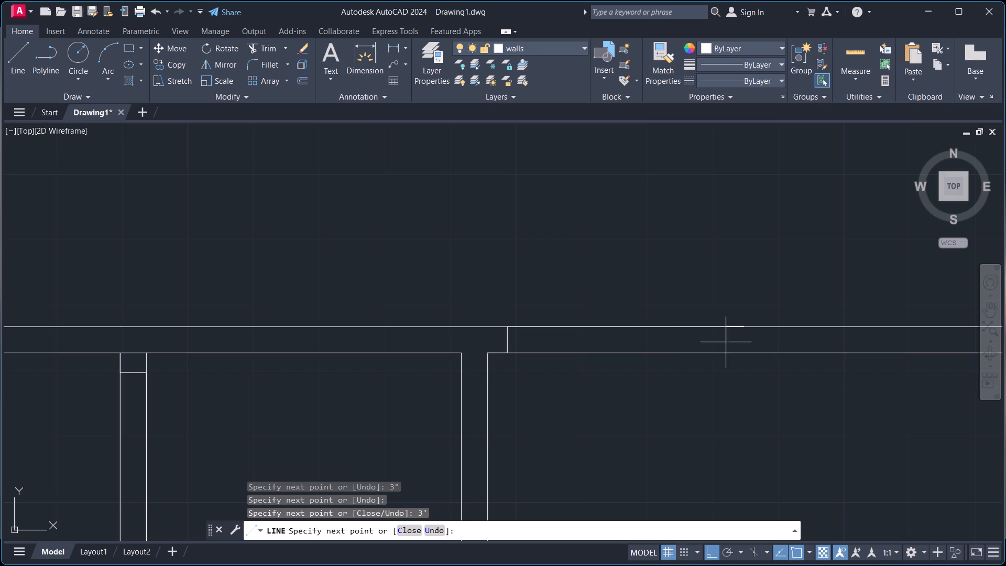
{"action": "left_click", "coordinate": [749, 351]}
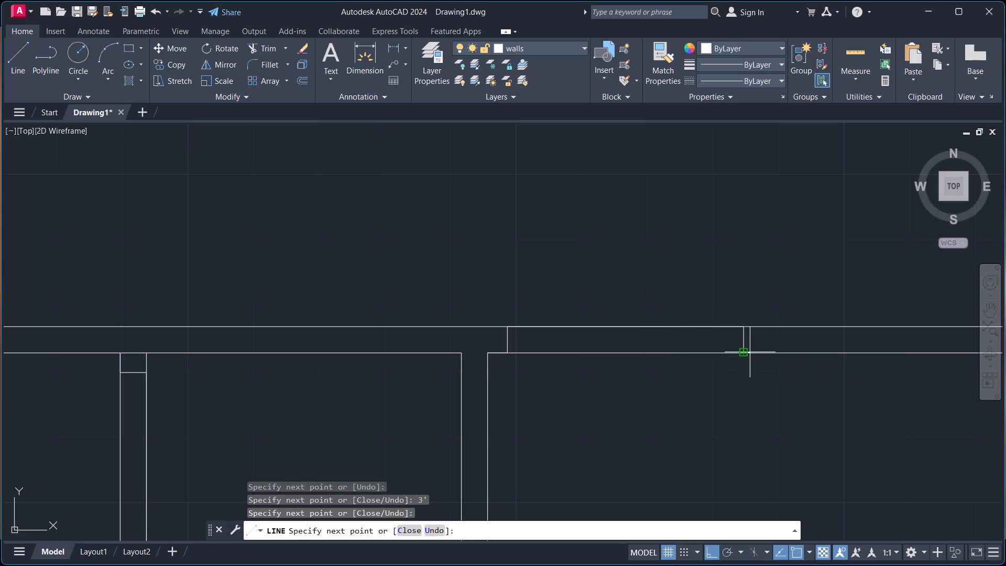
{"action": "key", "text": "Escape"}
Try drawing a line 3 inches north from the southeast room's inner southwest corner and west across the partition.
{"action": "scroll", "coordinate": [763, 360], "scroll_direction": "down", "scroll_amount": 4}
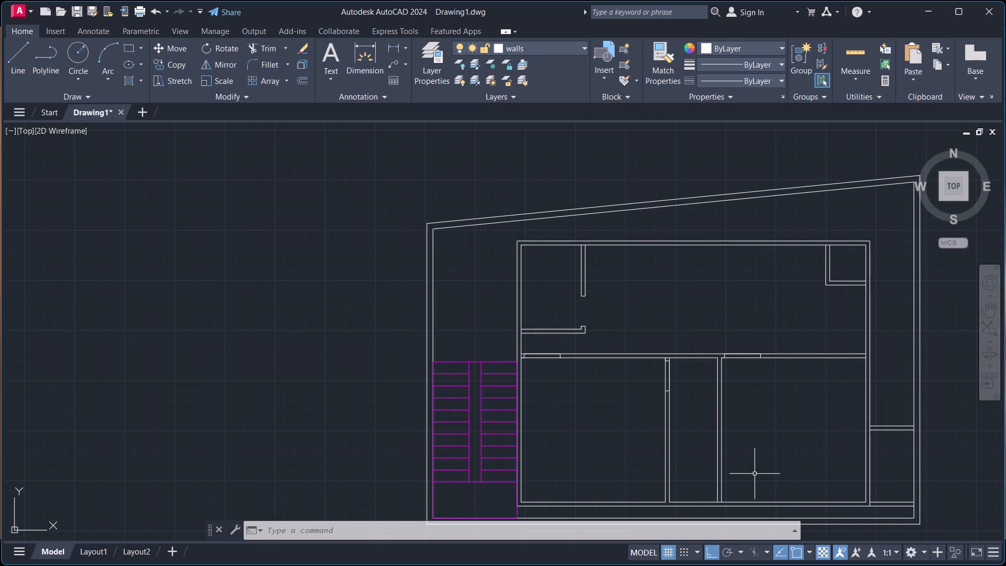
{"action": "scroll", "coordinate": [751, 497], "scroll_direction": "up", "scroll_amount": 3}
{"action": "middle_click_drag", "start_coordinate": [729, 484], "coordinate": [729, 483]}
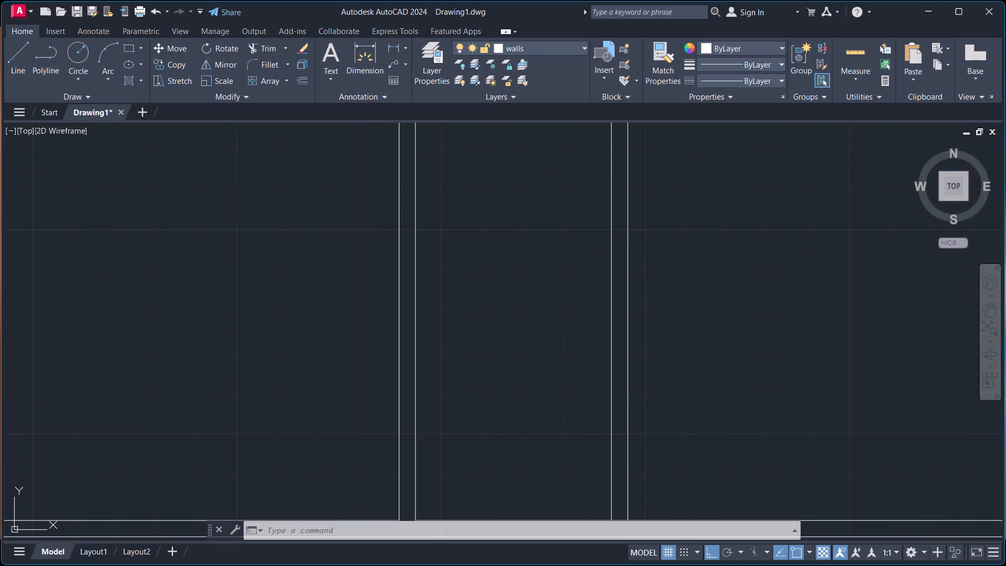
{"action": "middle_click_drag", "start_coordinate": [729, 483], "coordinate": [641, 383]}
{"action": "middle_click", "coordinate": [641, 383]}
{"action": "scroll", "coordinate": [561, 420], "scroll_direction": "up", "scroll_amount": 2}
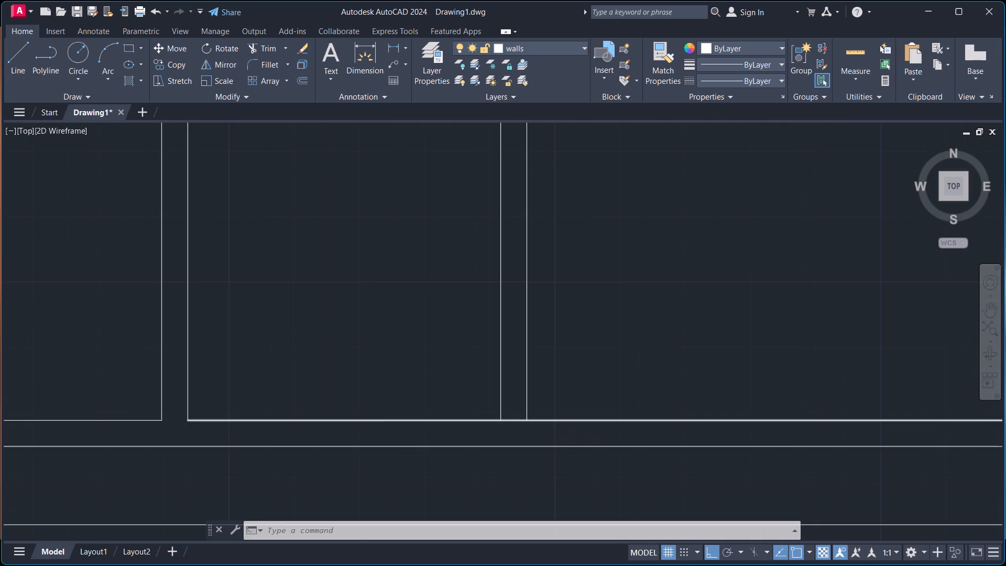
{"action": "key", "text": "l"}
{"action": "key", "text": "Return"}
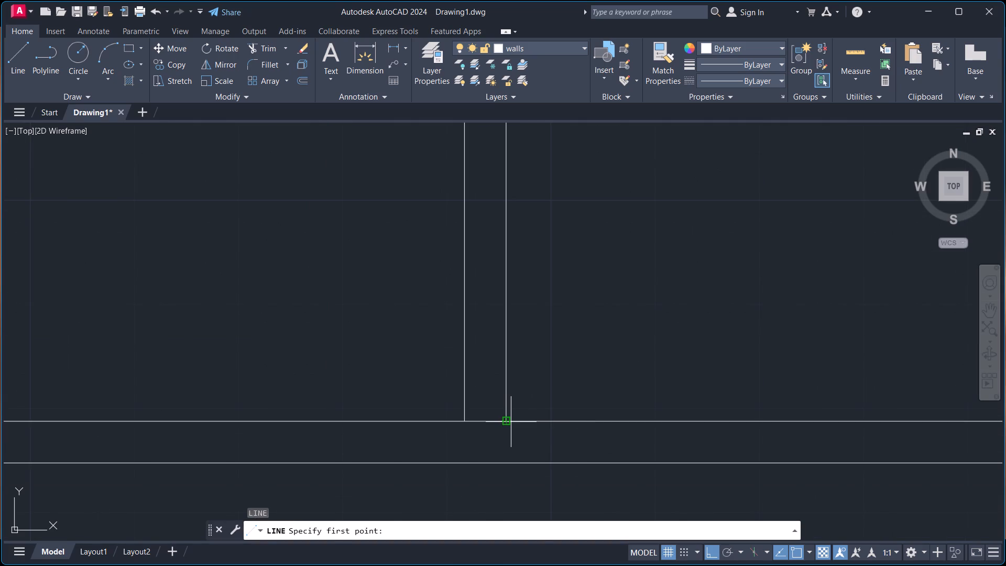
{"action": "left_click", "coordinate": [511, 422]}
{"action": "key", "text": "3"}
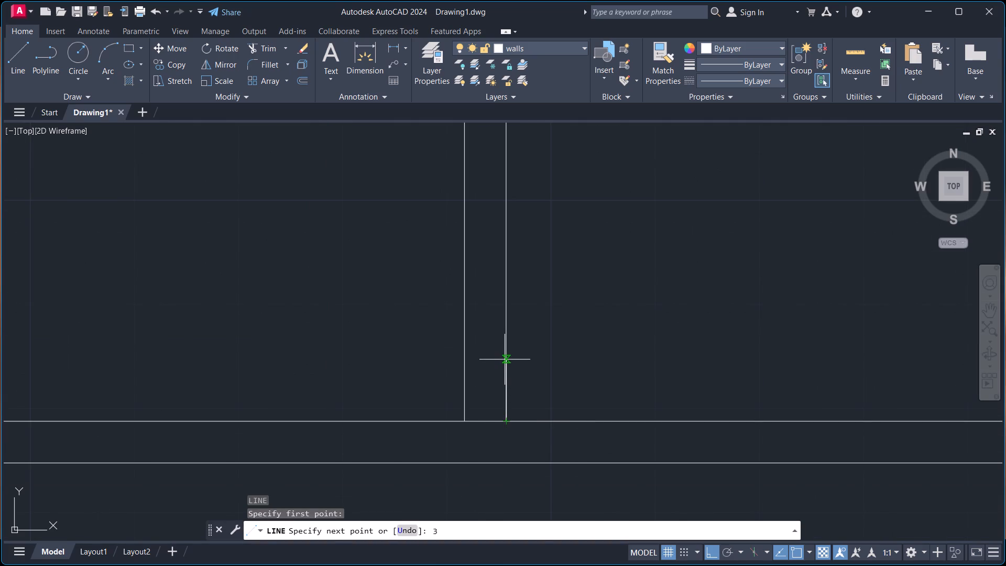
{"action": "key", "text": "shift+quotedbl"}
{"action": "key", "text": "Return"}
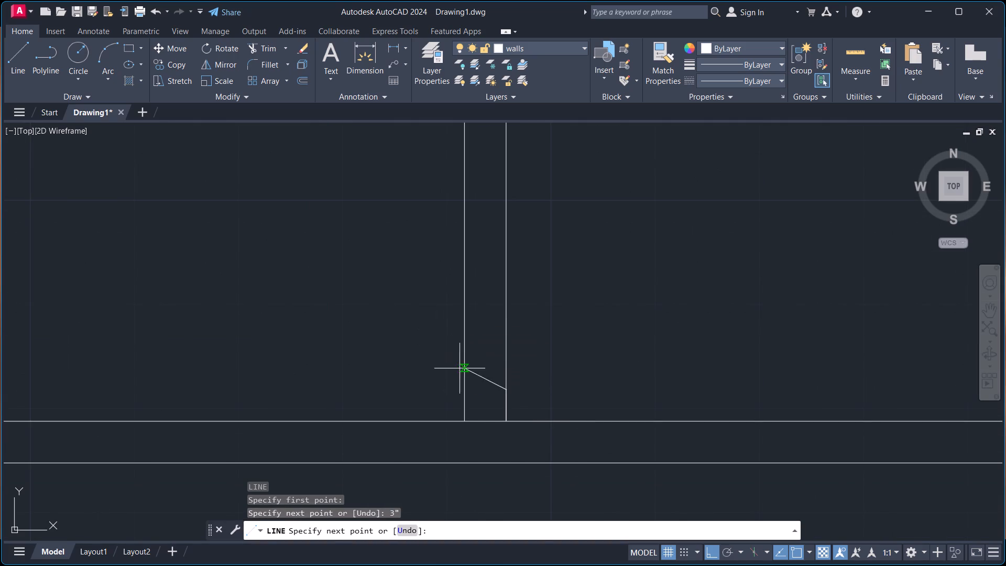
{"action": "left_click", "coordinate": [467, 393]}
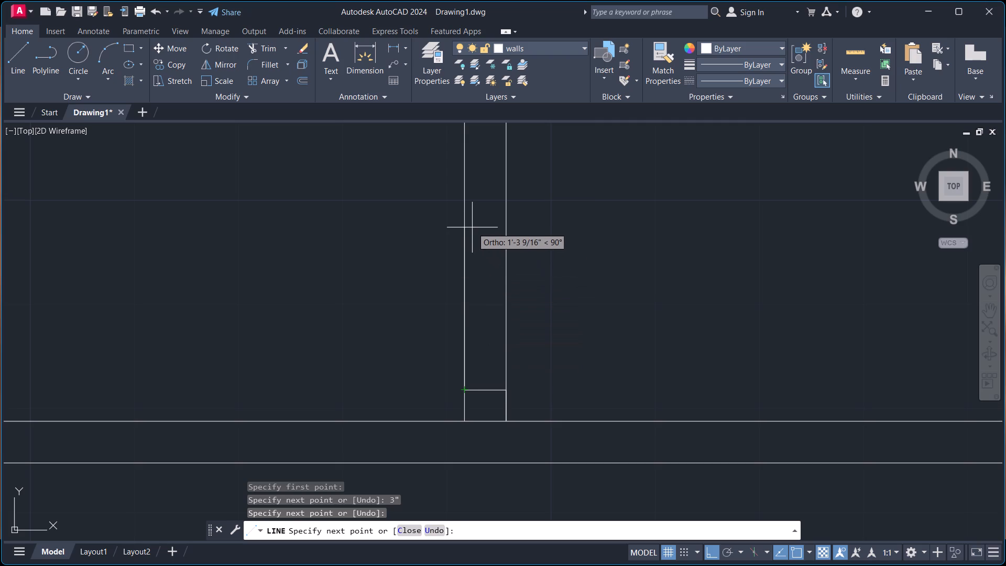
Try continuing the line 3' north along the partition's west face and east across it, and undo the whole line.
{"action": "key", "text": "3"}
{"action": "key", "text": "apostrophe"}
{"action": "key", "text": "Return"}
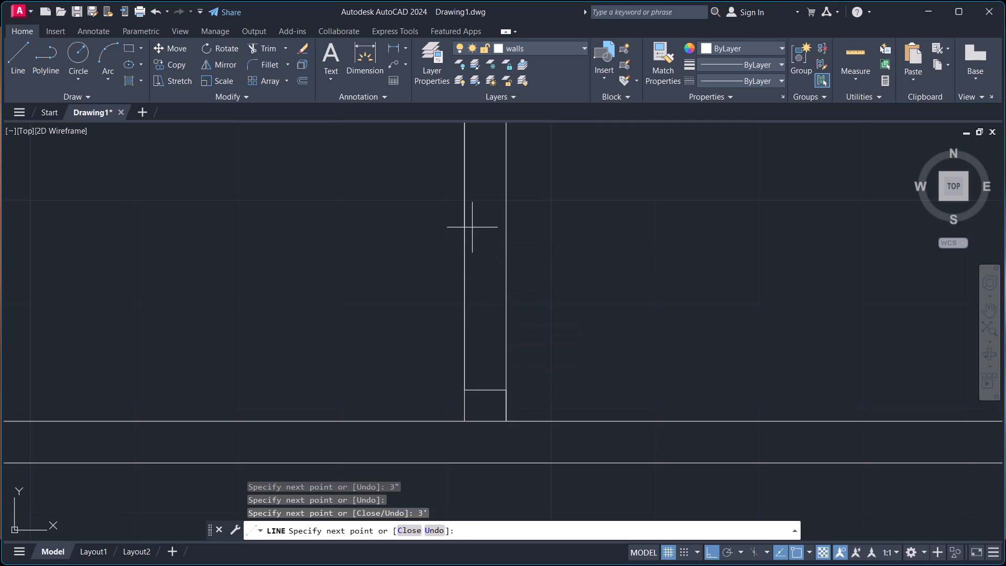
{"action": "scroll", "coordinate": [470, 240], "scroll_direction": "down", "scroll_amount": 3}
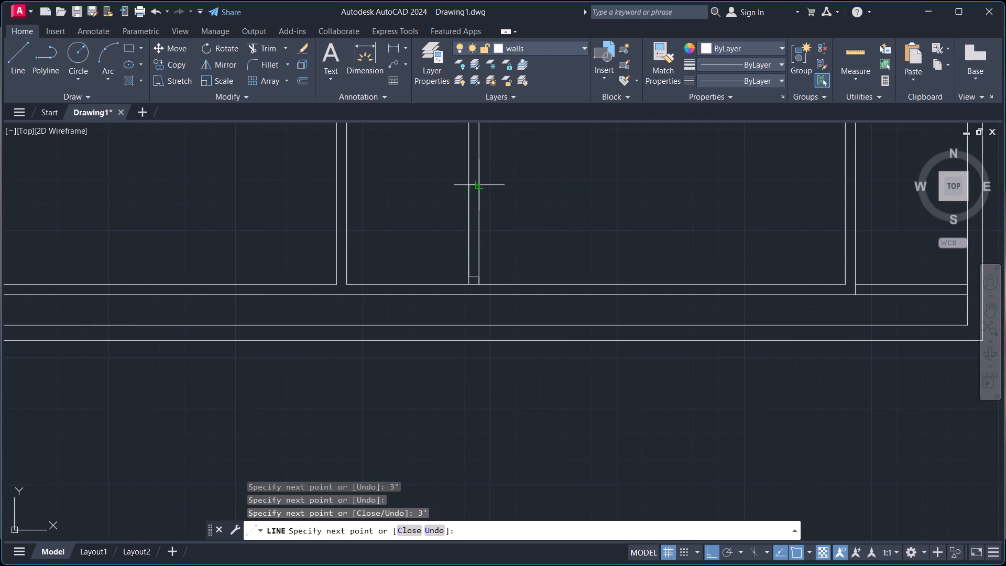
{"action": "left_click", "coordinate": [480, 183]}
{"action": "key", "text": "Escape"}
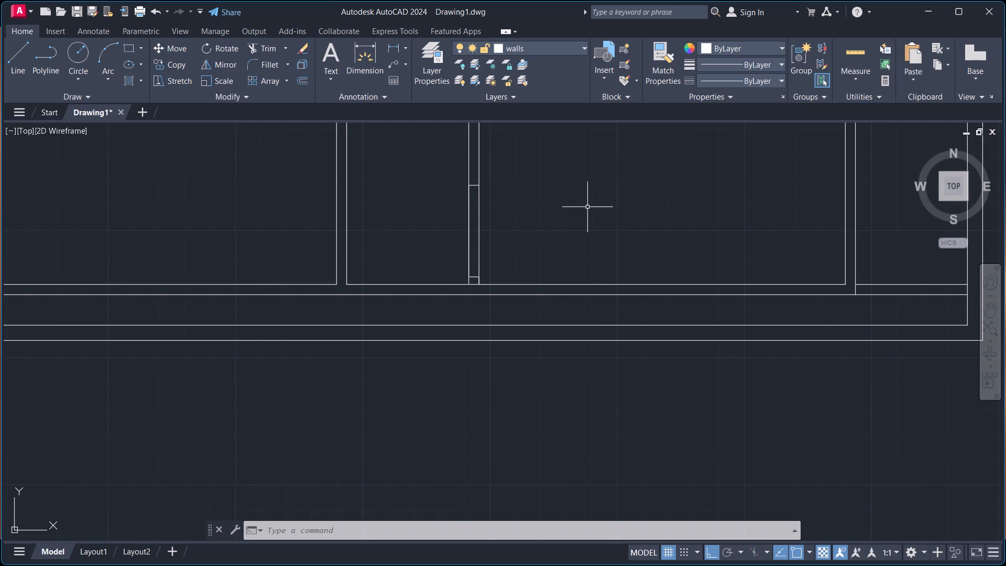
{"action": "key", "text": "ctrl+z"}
Draw a line 3 inches north from the southeast room's inner southwest corner and west across the partition as a door jamb.
{"action": "scroll", "coordinate": [531, 235], "scroll_direction": "down", "scroll_amount": 4}
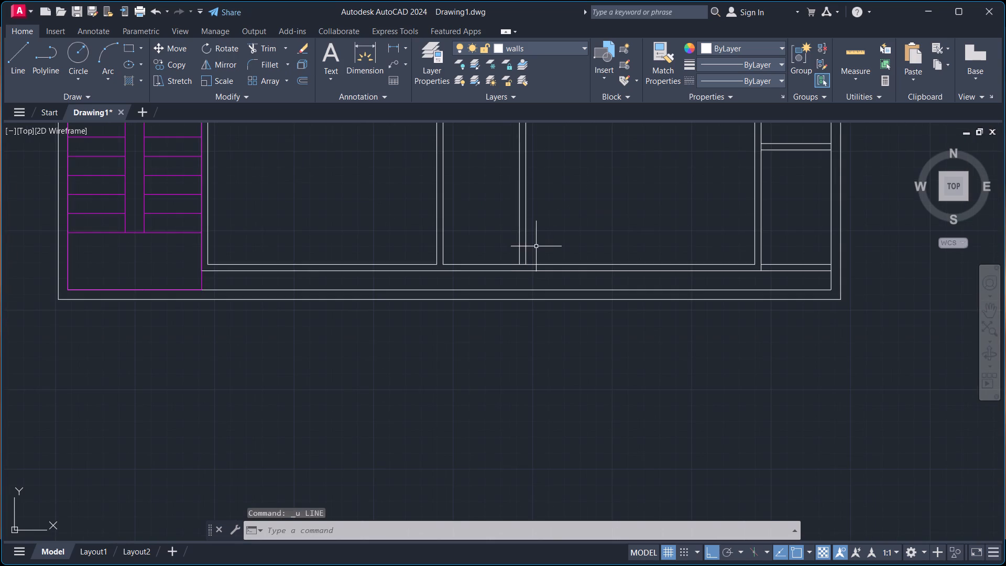
{"action": "scroll", "coordinate": [536, 246], "scroll_direction": "up", "scroll_amount": 5}
{"action": "key", "text": "l"}
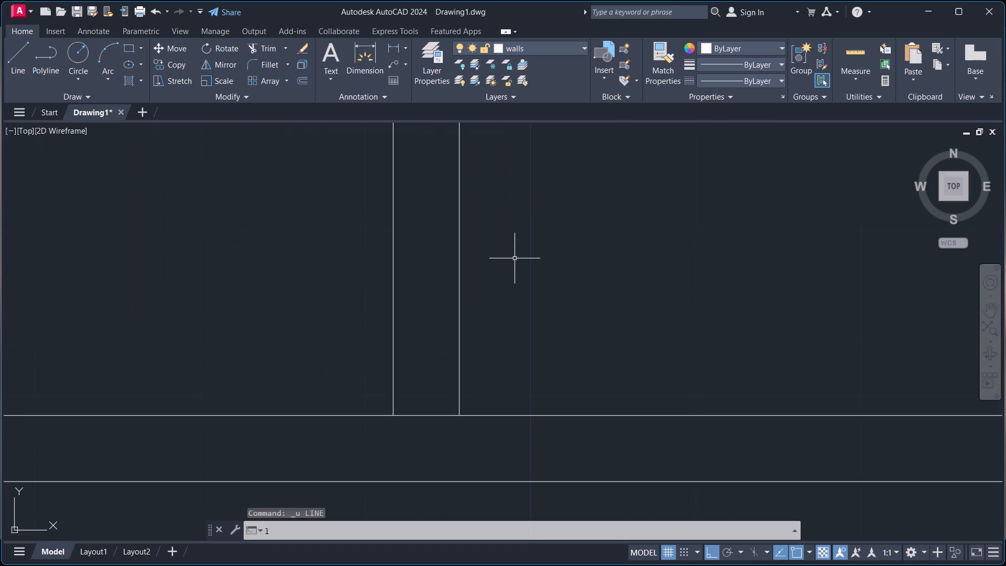
{"action": "key", "text": "Return"}
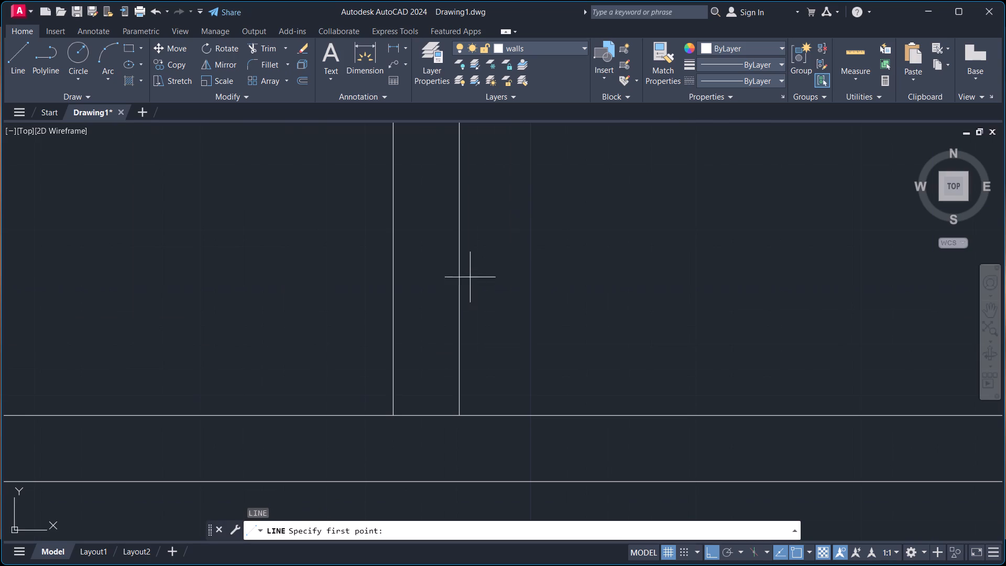
{"action": "left_click", "coordinate": [462, 417]}
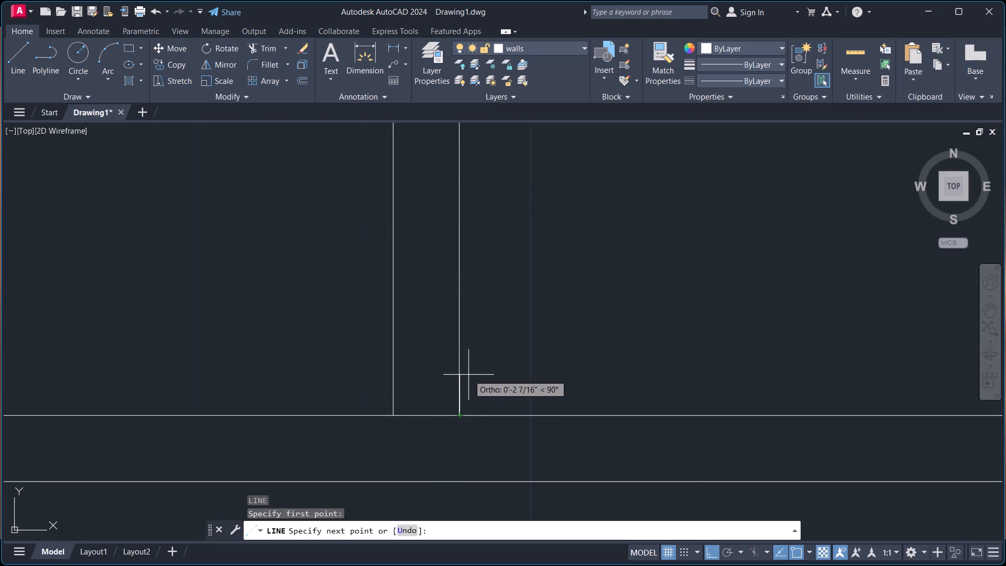
{"action": "key", "text": "3"}
{"action": "key", "text": "shift+quotedbl"}
{"action": "key", "text": "Return"}
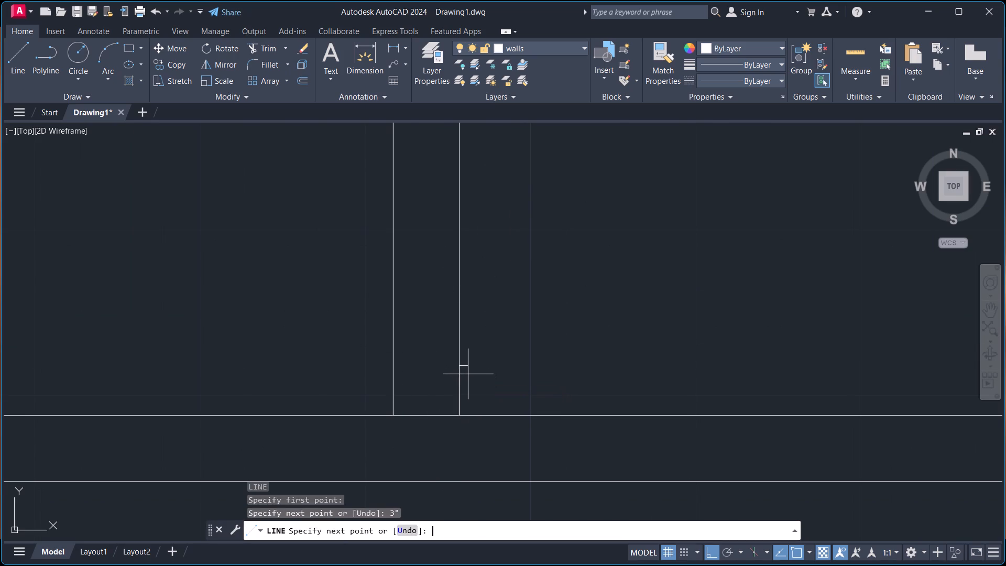
{"action": "left_click", "coordinate": [395, 365]}
Continue the line 2'6" north along the partition's west face and east across it as the door's second jamb.
{"action": "type", "text": "2'6\""}
{"action": "key", "text": "Return"}
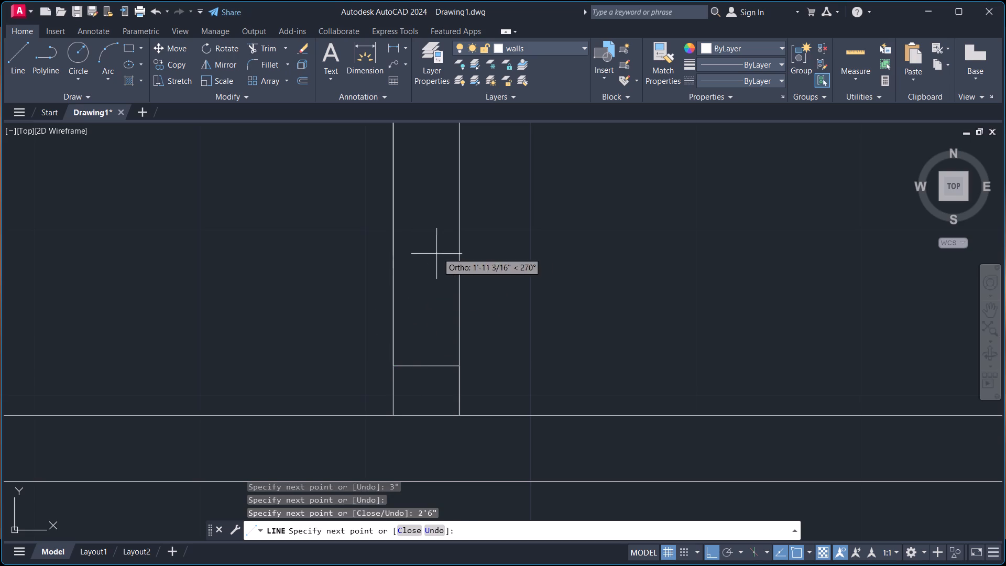
{"action": "scroll", "coordinate": [442, 249], "scroll_direction": "down", "scroll_amount": 3}
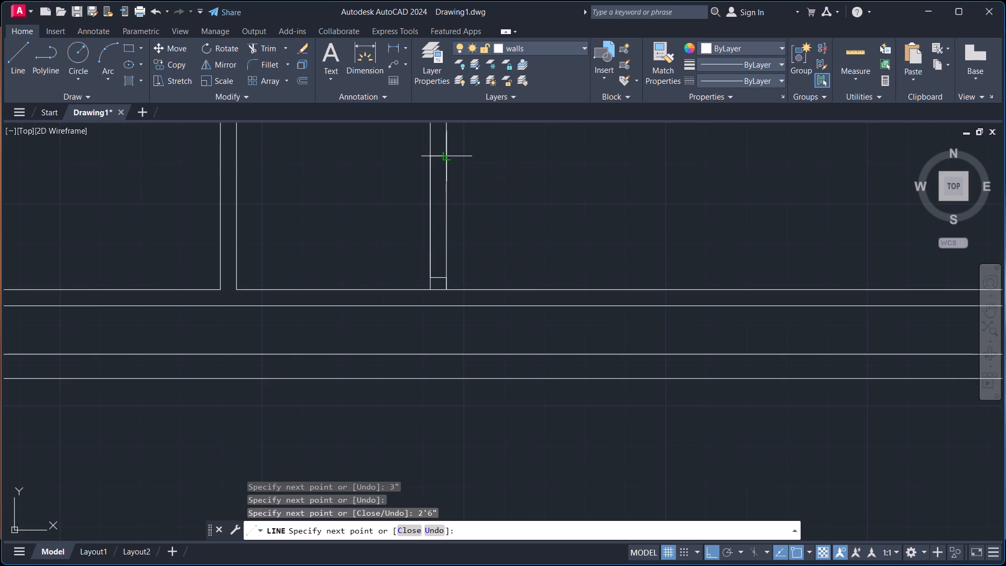
{"action": "left_click", "coordinate": [447, 156]}
{"action": "key", "text": "Escape"}
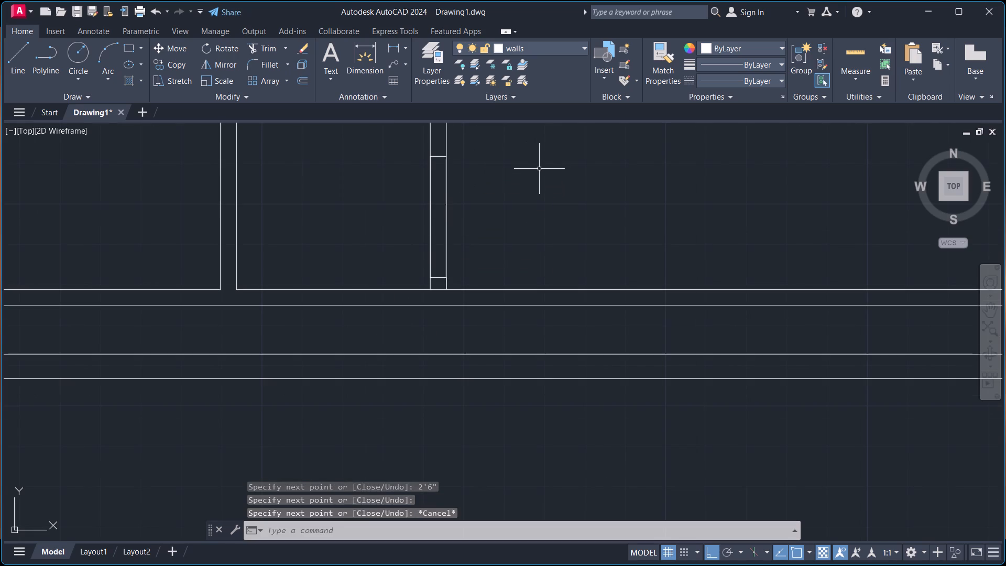
In the short cross wall of the east passage, draw a line 3 inches west from its southeast corner and north across it as a jamb.
{"action": "scroll", "coordinate": [540, 170], "scroll_direction": "down", "scroll_amount": 3}
{"action": "middle_click_drag", "start_coordinate": [559, 171], "coordinate": [480, 257]}
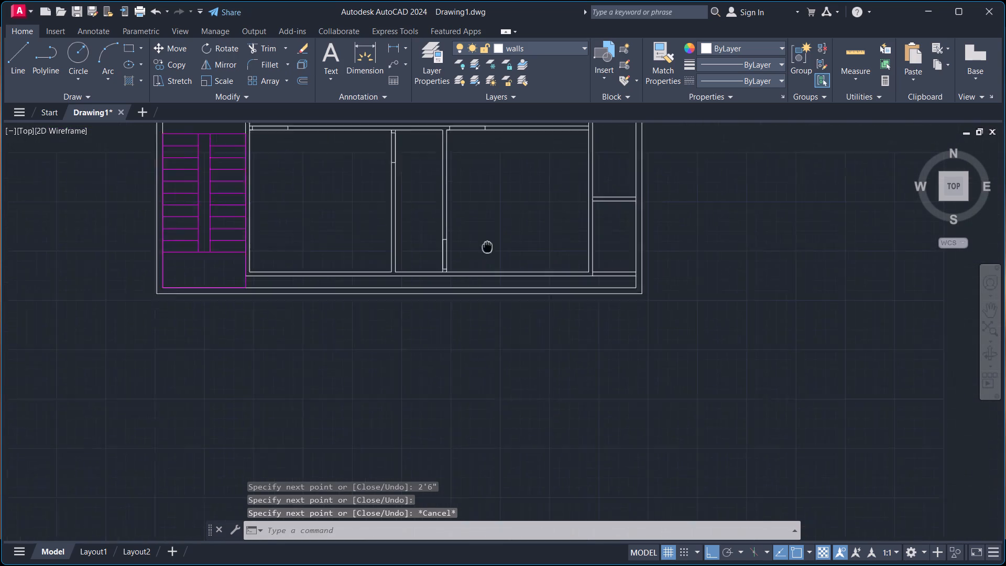
{"action": "middle_click_drag", "start_coordinate": [480, 257], "coordinate": [470, 272]}
{"action": "scroll", "coordinate": [469, 278], "scroll_direction": "down", "scroll_amount": 1}
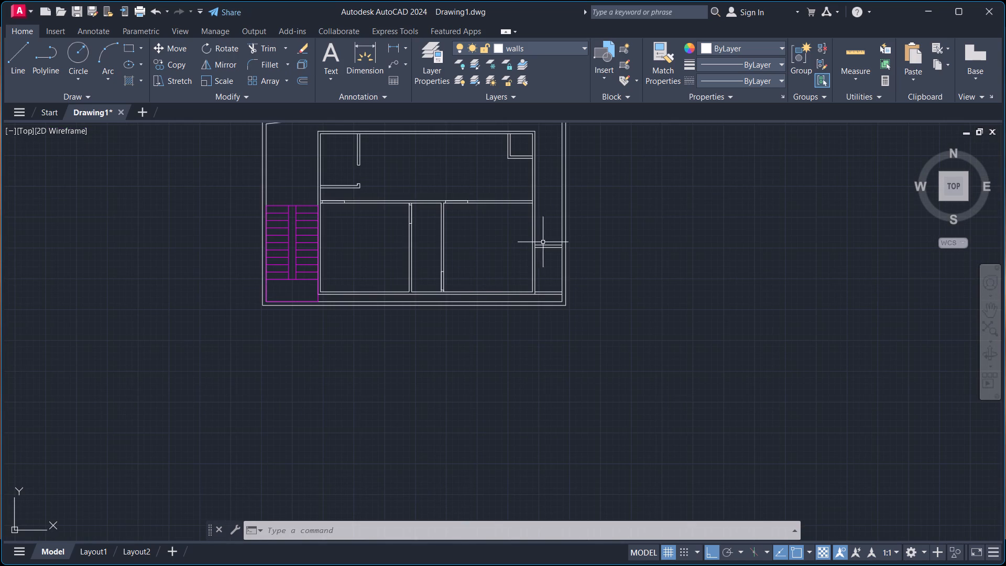
{"action": "scroll", "coordinate": [543, 246], "scroll_direction": "up", "scroll_amount": 4}
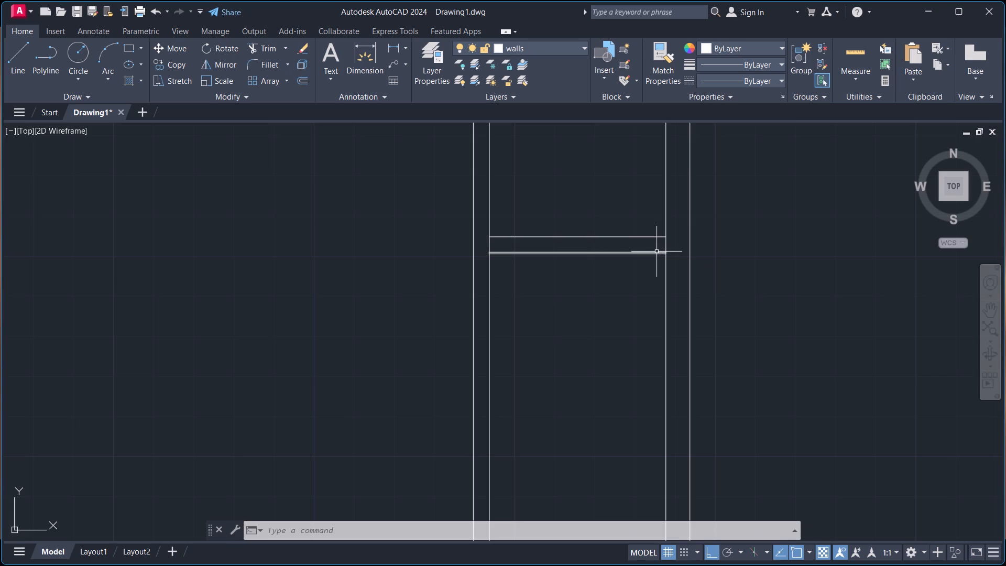
{"action": "key", "text": "l"}
{"action": "key", "text": "Return"}
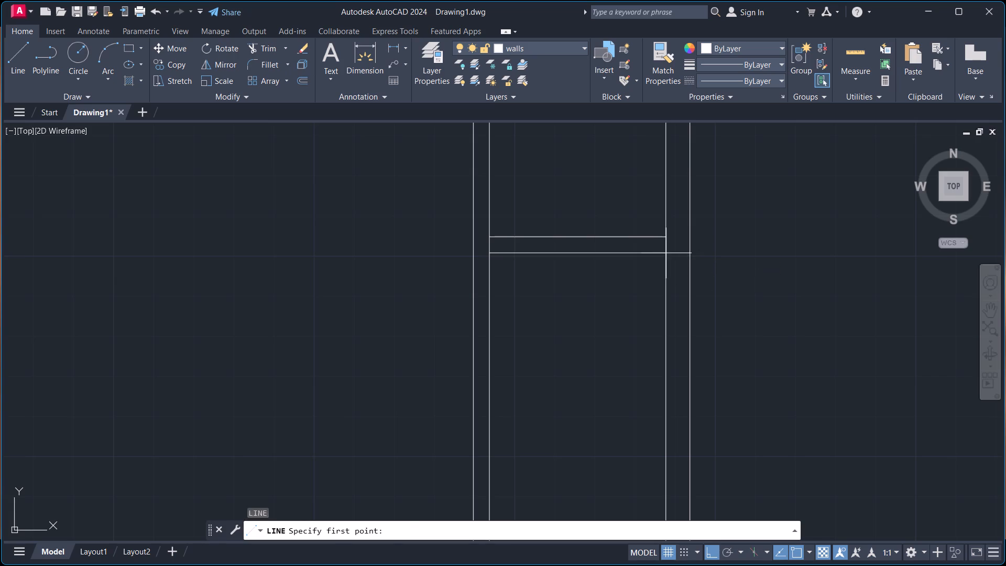
{"action": "left_click", "coordinate": [665, 255]}
{"action": "type", "text": "3\""}
{"action": "key", "text": "Return"}
{"action": "left_click", "coordinate": [656, 236]}
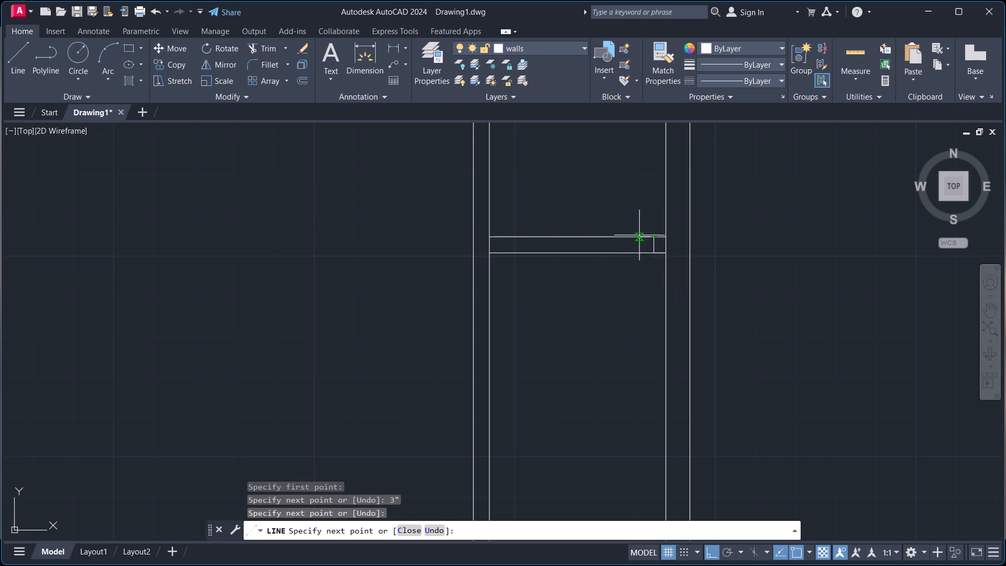
Continue the line 2'6" west along the cross wall's north face and south across it as the door's second jamb.
{"action": "key", "text": "2"}
{"action": "key", "text": "apostrophe"}
{"action": "type", "text": "6\""}
{"action": "key", "text": "Return"}
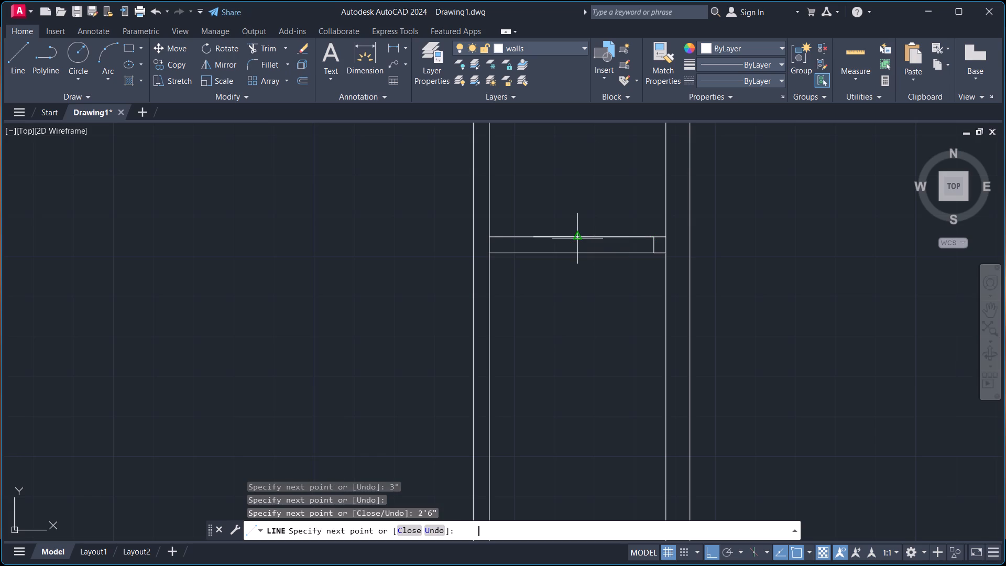
{"action": "left_click", "coordinate": [537, 256]}
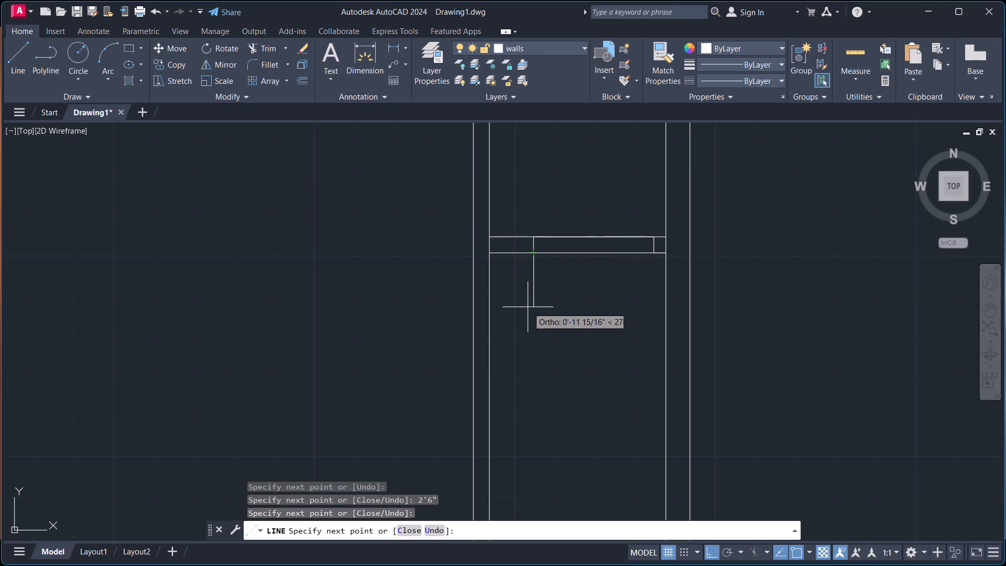
{"action": "key", "text": "Escape"}
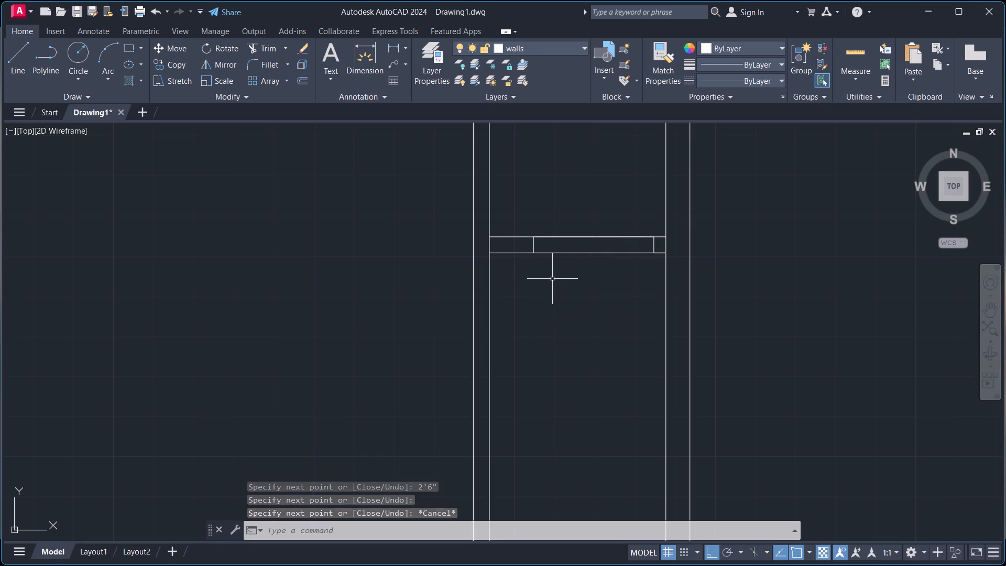
{"action": "scroll", "coordinate": [562, 270], "scroll_direction": "down", "scroll_amount": 4}
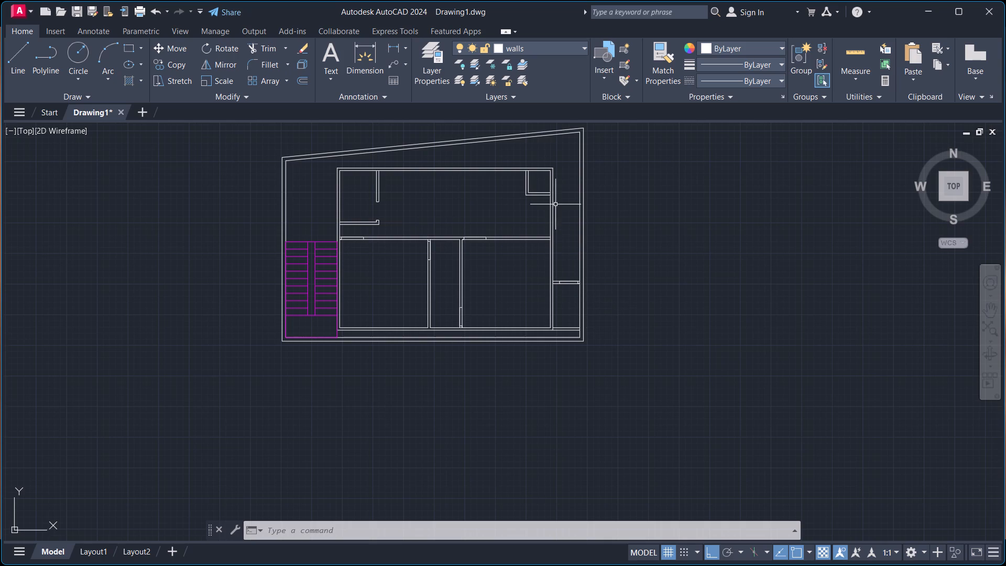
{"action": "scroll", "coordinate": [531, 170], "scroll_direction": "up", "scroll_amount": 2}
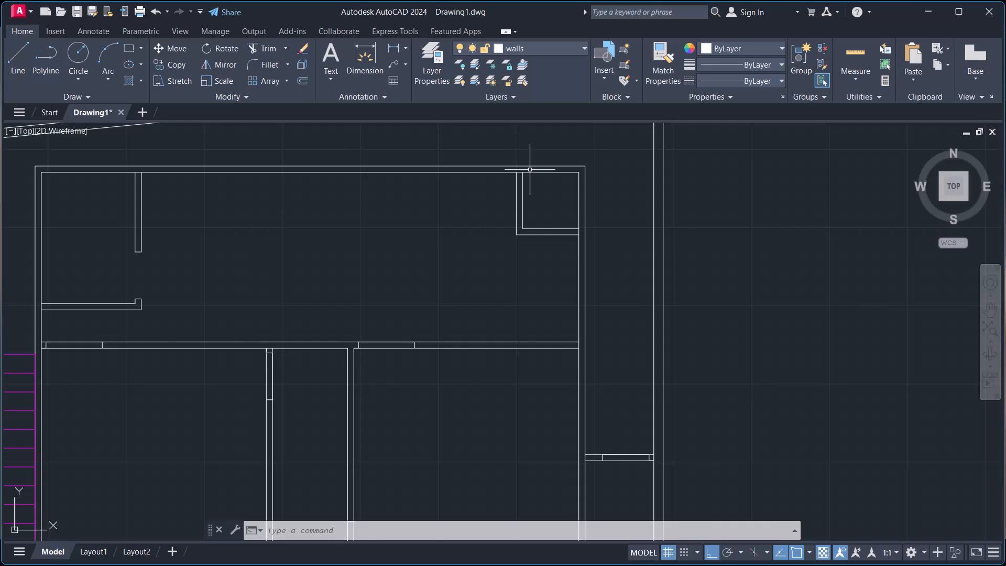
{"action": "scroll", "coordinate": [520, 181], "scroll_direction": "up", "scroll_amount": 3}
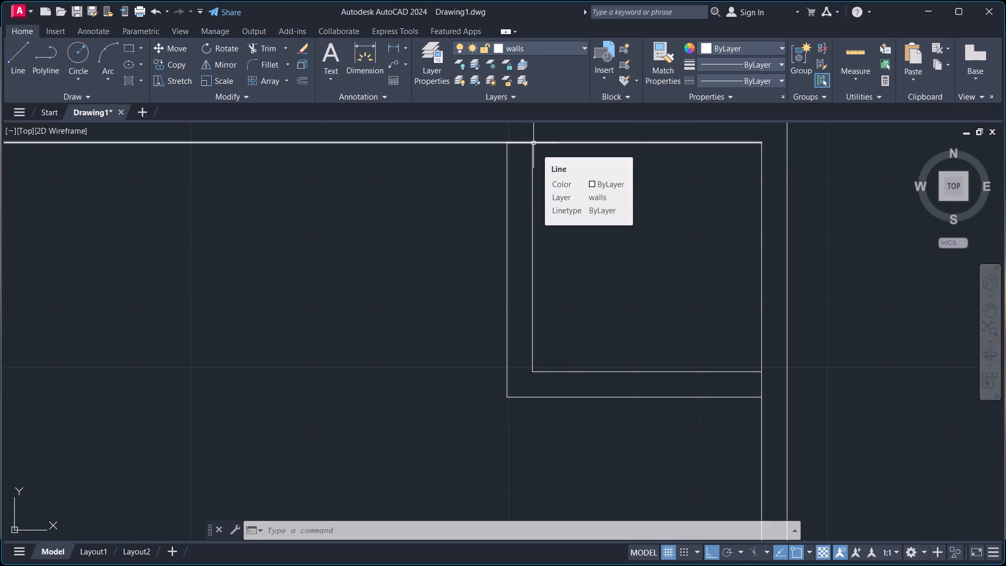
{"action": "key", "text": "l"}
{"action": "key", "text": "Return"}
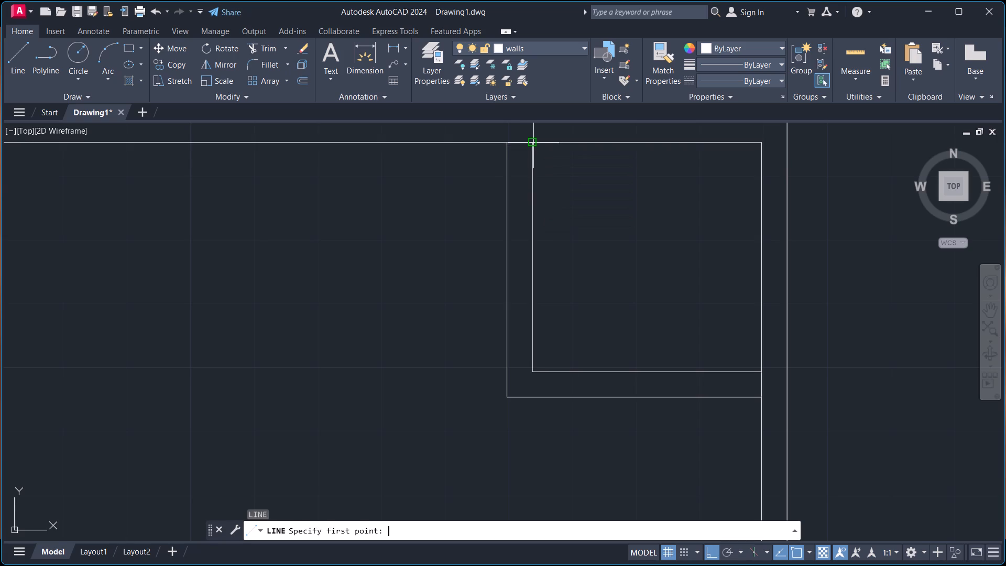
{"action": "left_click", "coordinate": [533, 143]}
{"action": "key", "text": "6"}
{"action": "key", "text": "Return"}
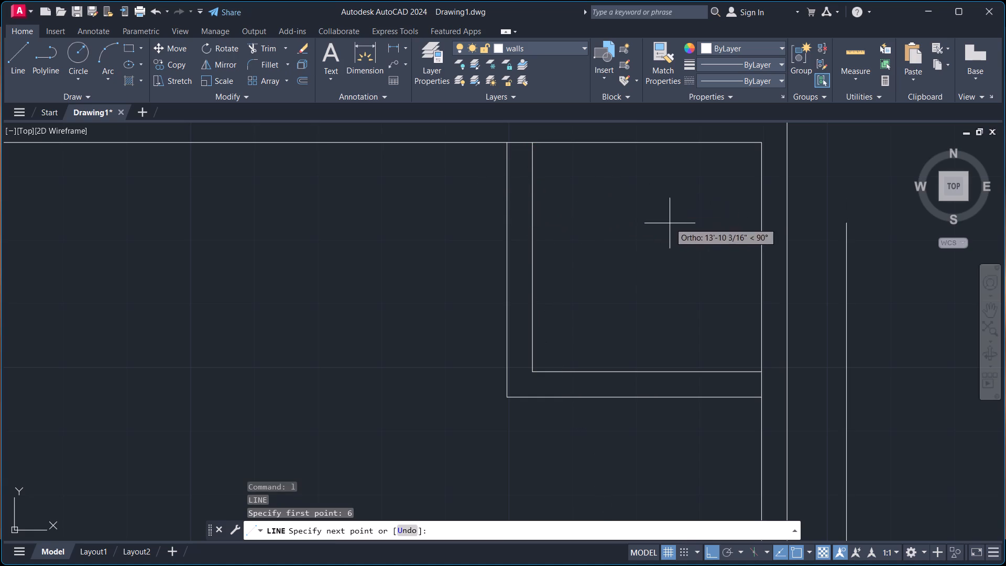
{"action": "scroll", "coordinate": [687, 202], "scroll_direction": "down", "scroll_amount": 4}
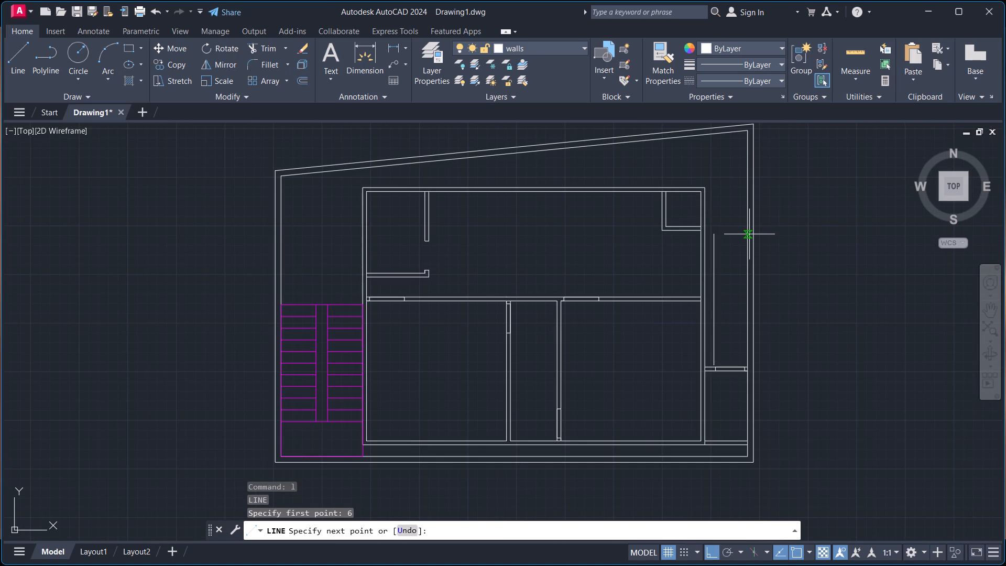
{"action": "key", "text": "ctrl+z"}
In the small northeast room, draw a line 6 inches south from the inner northwest corner and west across the wall as a door jamb.
{"action": "scroll", "coordinate": [740, 224], "scroll_direction": "down", "scroll_amount": 2}
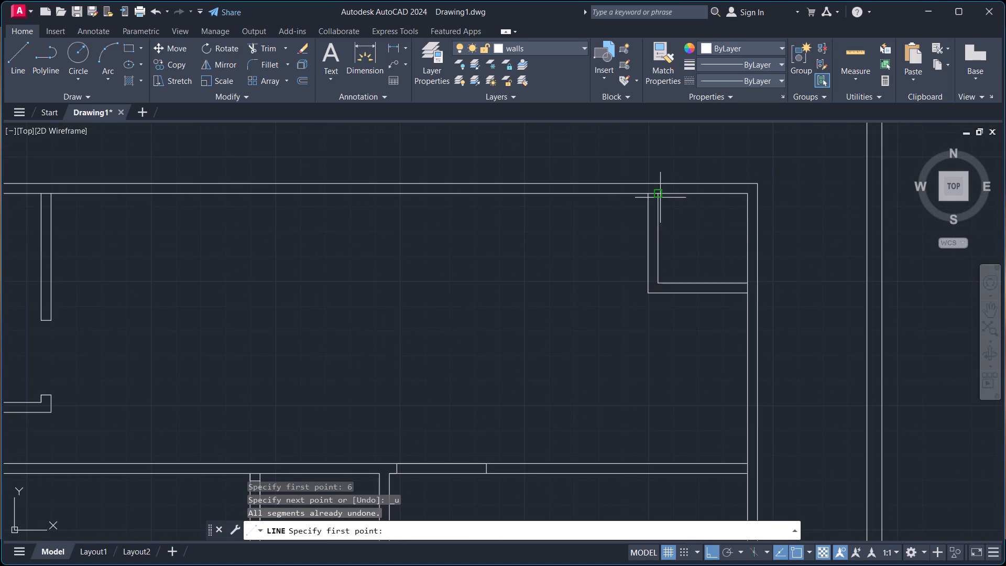
{"action": "scroll", "coordinate": [660, 198], "scroll_direction": "up", "scroll_amount": 2}
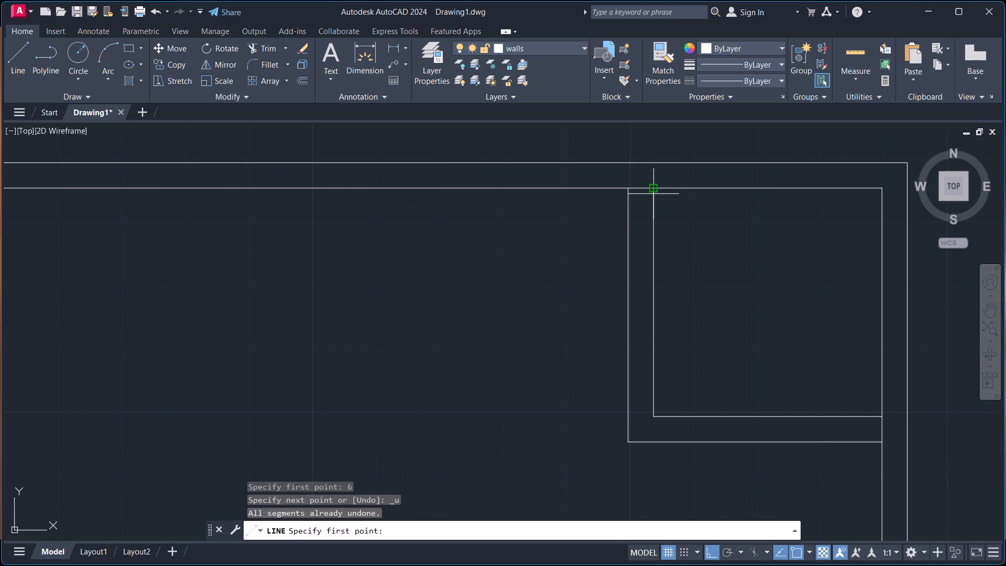
{"action": "left_click", "coordinate": [653, 192]}
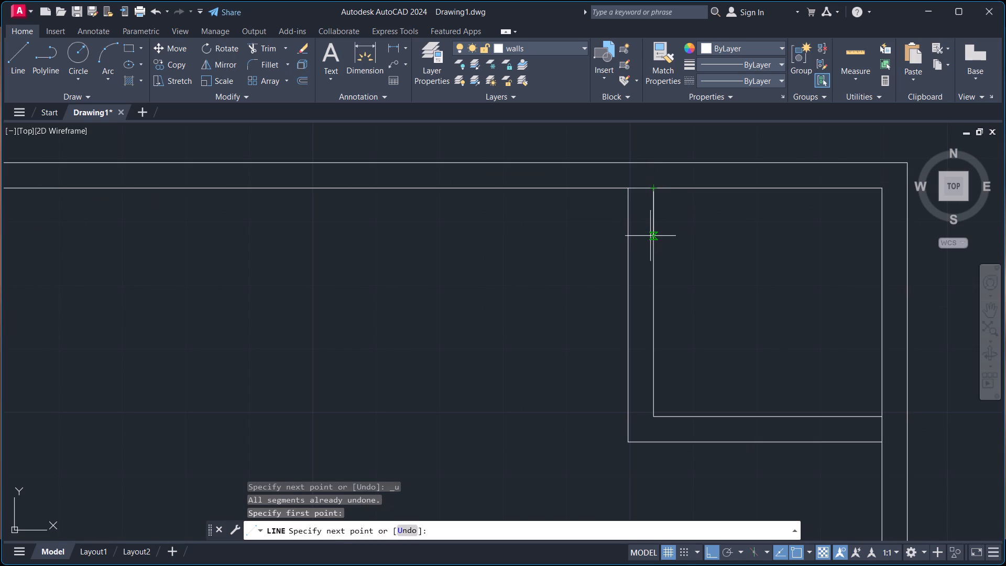
{"action": "key", "text": "6"}
{"action": "key", "text": "Return"}
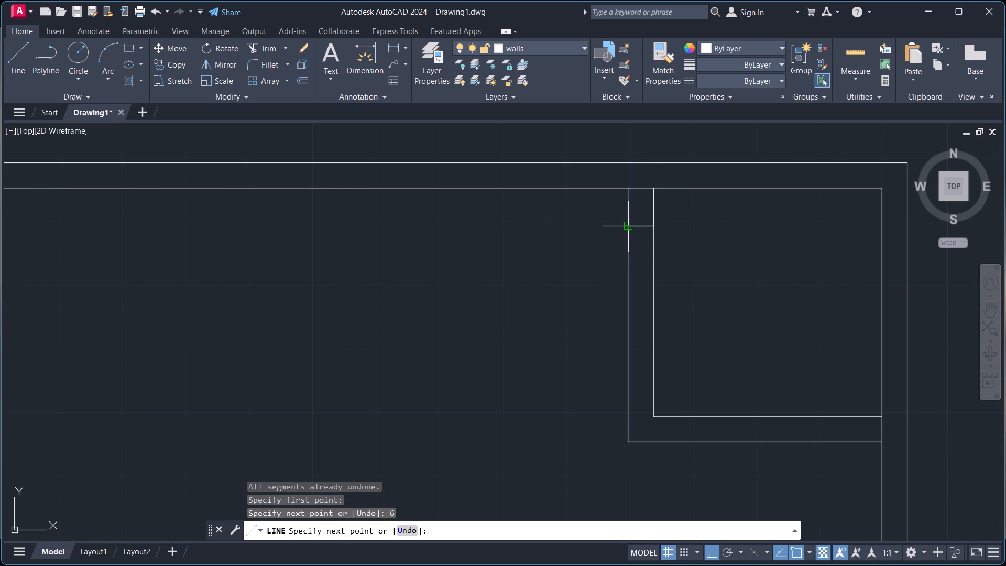
{"action": "left_click", "coordinate": [627, 226]}
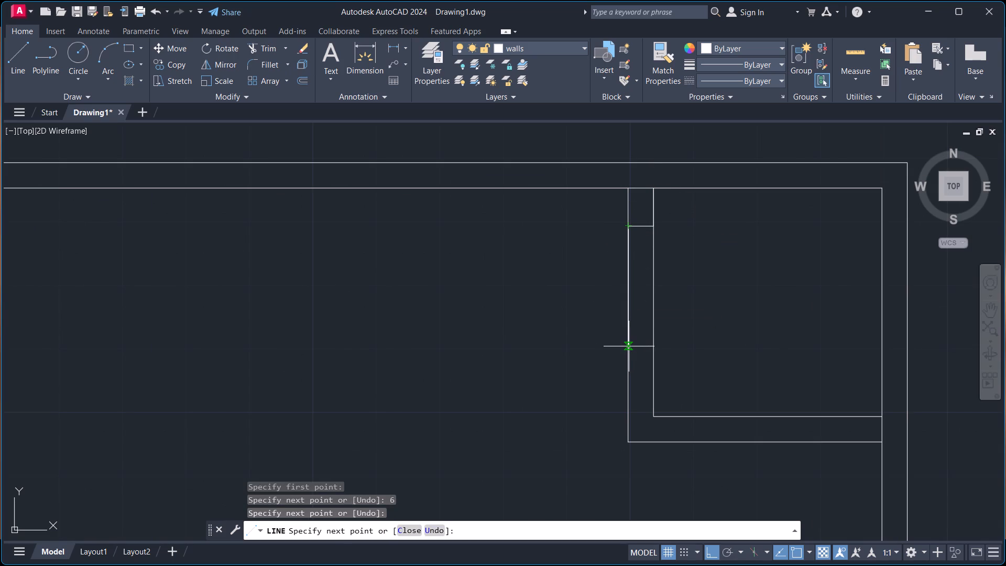
Continue the line 2' south along the wall's west face and east across it as the door's second jamb.
{"action": "type", "text": "2'"}
{"action": "key", "text": "Return"}
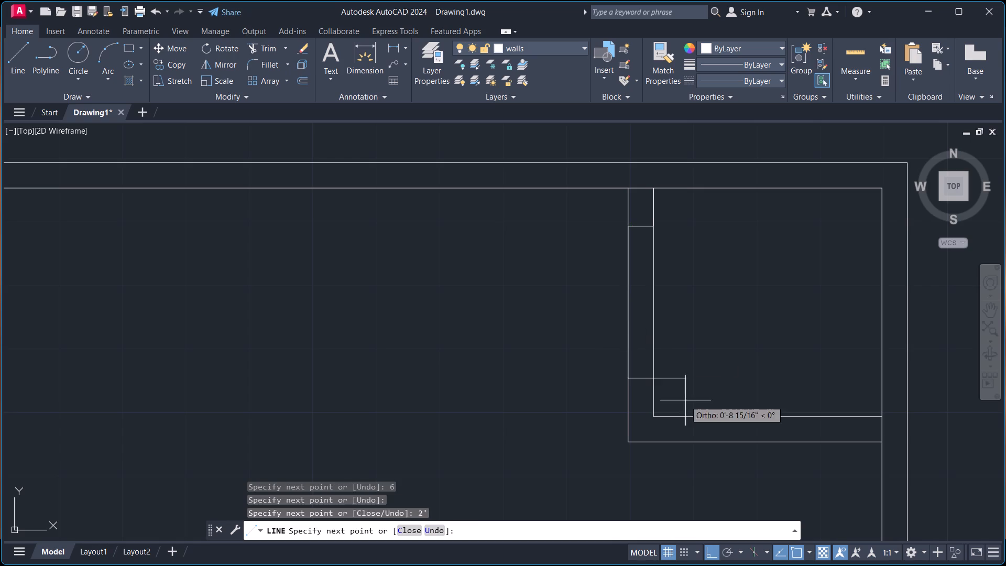
{"action": "left_click", "coordinate": [653, 382]}
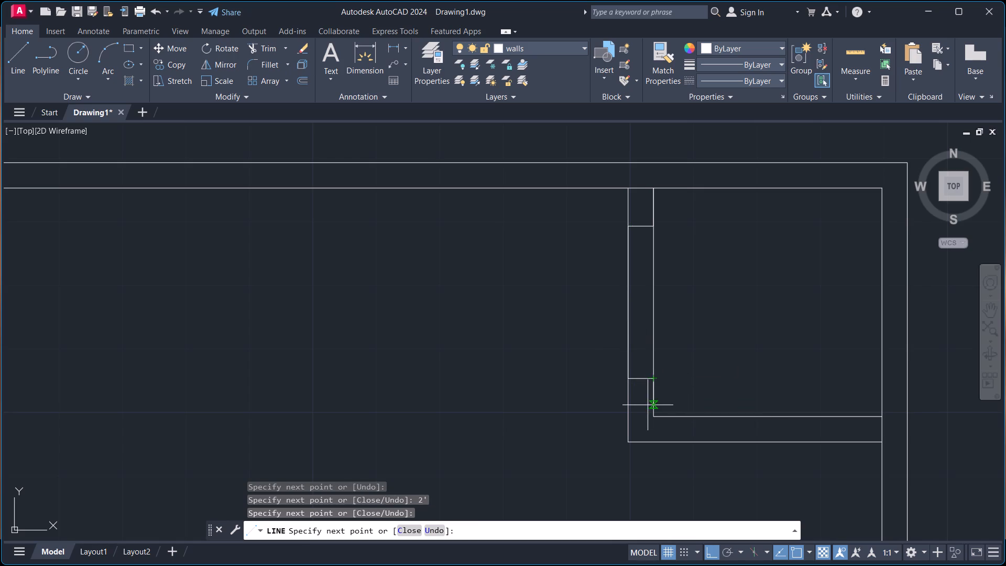
{"action": "key", "text": "Escape"}
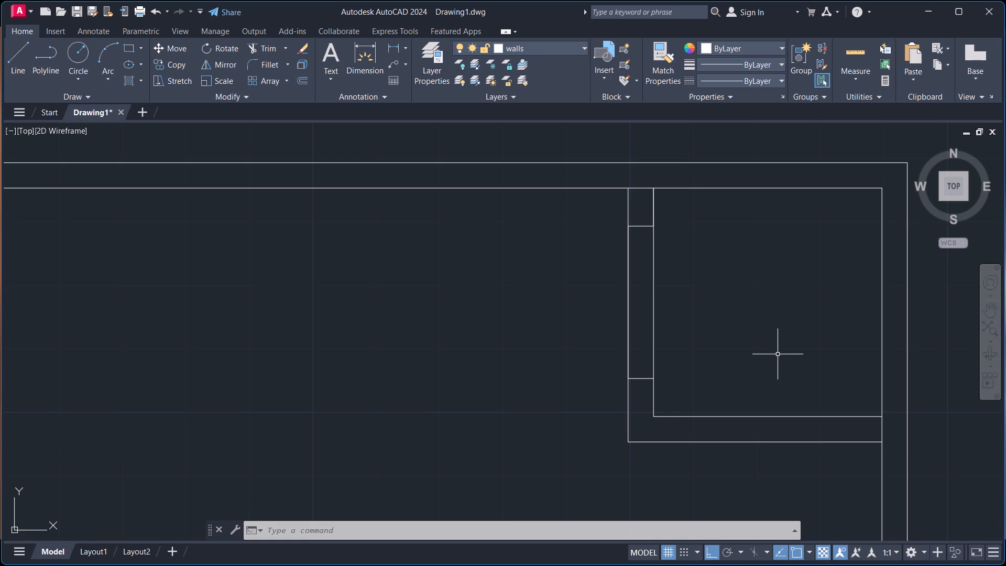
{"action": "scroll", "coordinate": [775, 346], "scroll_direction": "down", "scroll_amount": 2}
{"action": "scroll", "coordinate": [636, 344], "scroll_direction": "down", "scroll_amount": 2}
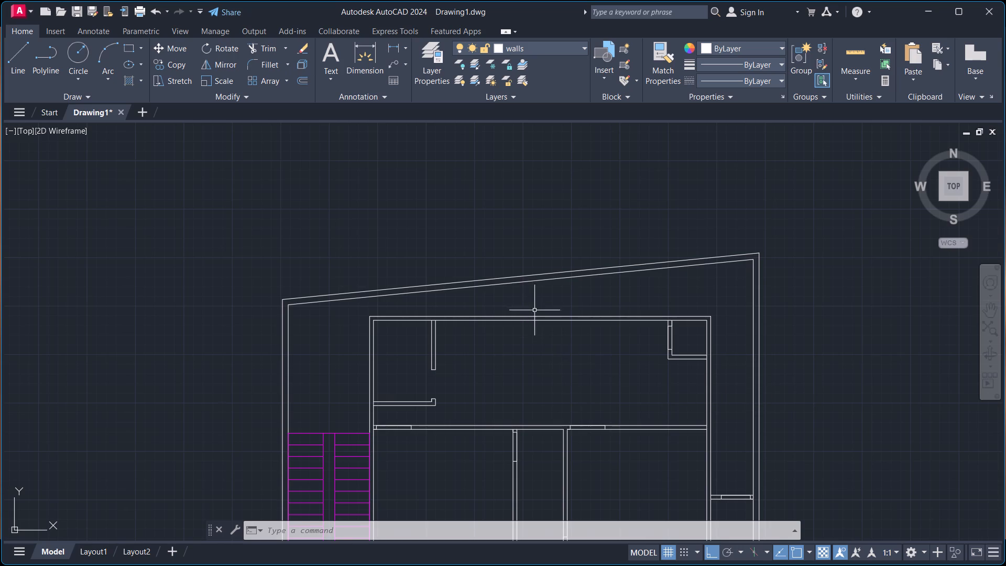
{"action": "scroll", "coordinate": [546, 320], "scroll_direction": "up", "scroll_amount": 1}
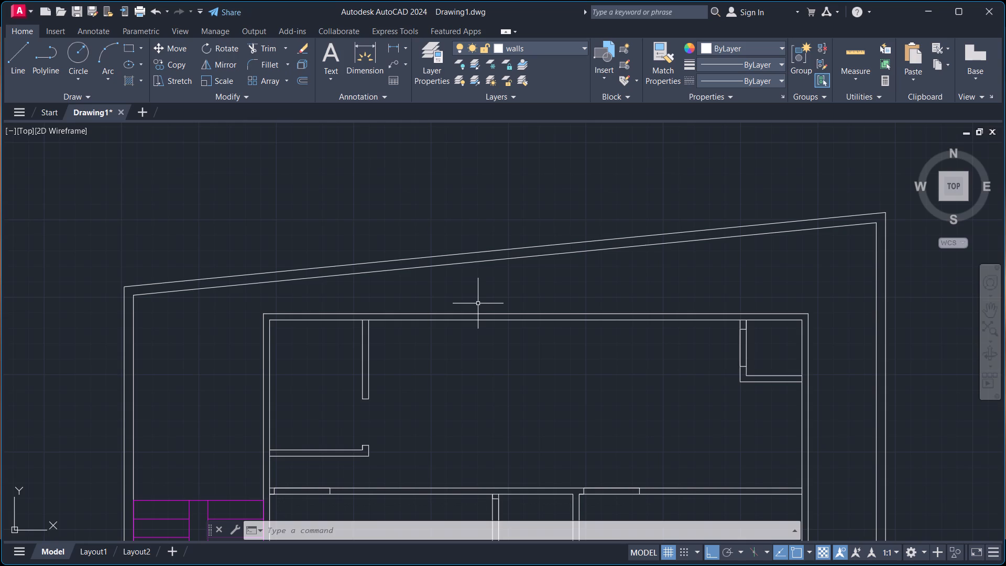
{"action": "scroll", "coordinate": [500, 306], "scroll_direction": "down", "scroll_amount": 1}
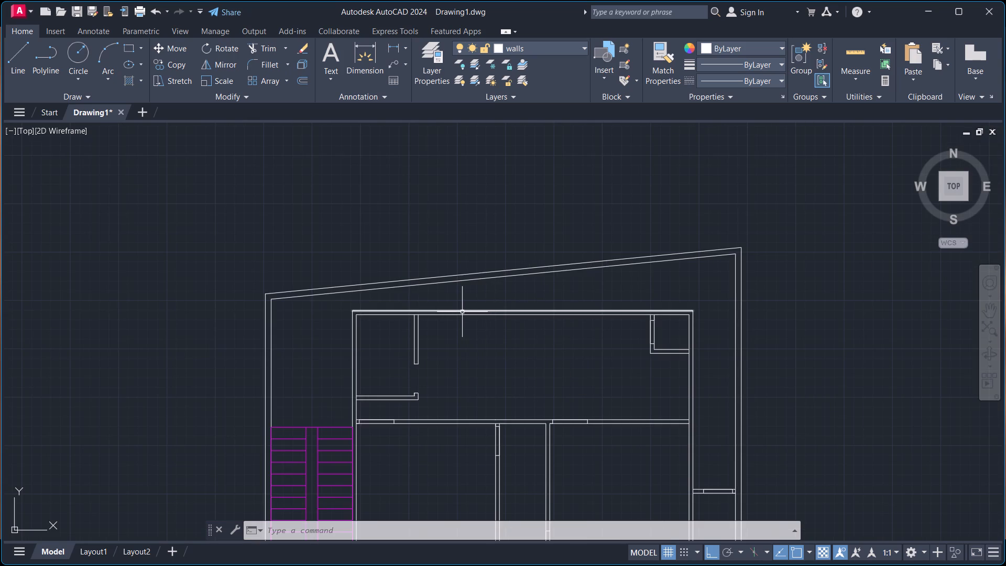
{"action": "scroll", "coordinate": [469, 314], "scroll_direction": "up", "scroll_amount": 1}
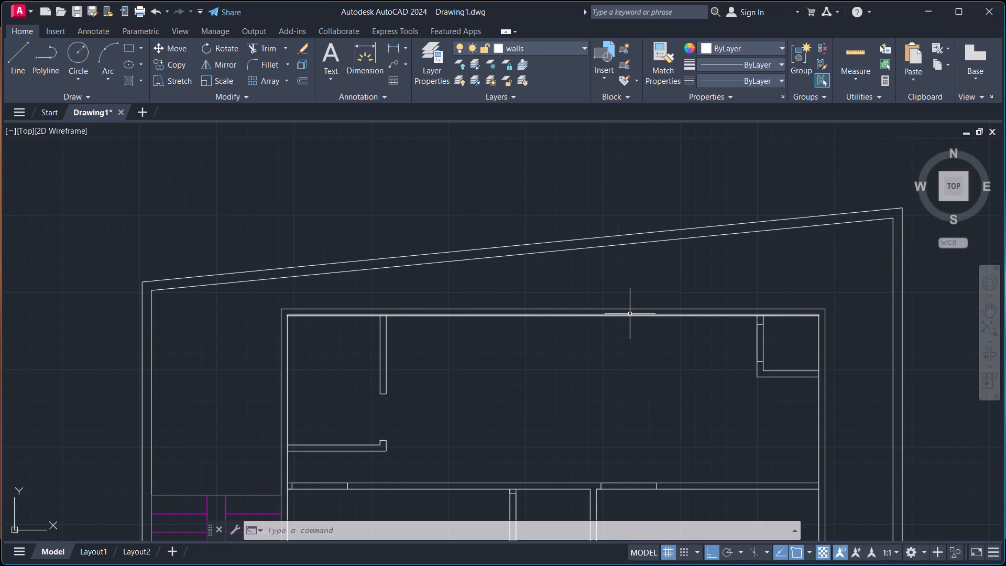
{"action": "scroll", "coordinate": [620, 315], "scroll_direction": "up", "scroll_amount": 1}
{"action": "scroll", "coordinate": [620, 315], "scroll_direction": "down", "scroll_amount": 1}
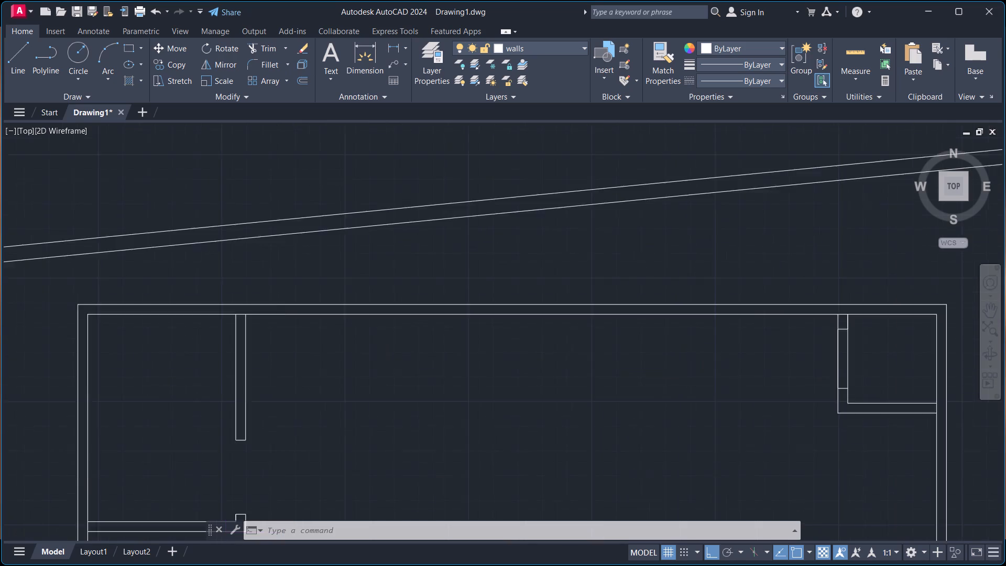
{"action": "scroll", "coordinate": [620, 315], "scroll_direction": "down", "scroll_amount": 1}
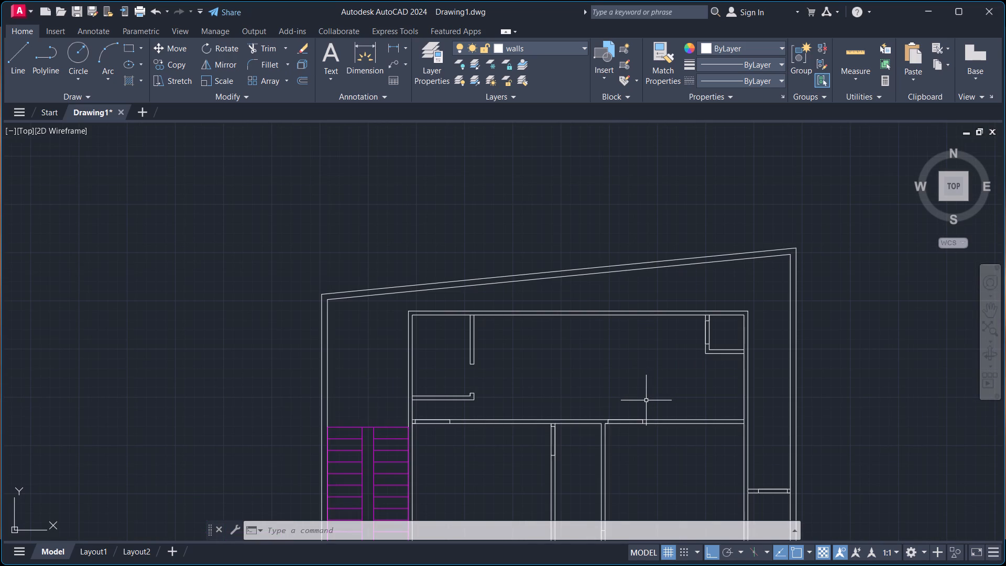
Draw a line north across the building's north wall, aligned with the west jamb of the southeast room's door, as a door jamb.
{"action": "scroll", "coordinate": [646, 400], "scroll_direction": "up", "scroll_amount": 1}
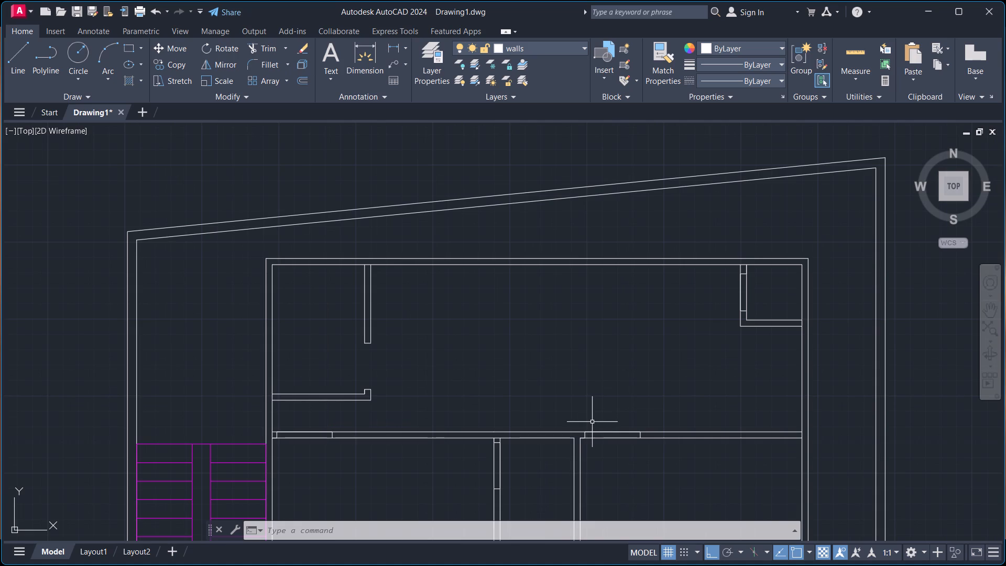
{"action": "key", "text": "l"}
{"action": "key", "text": "Return"}
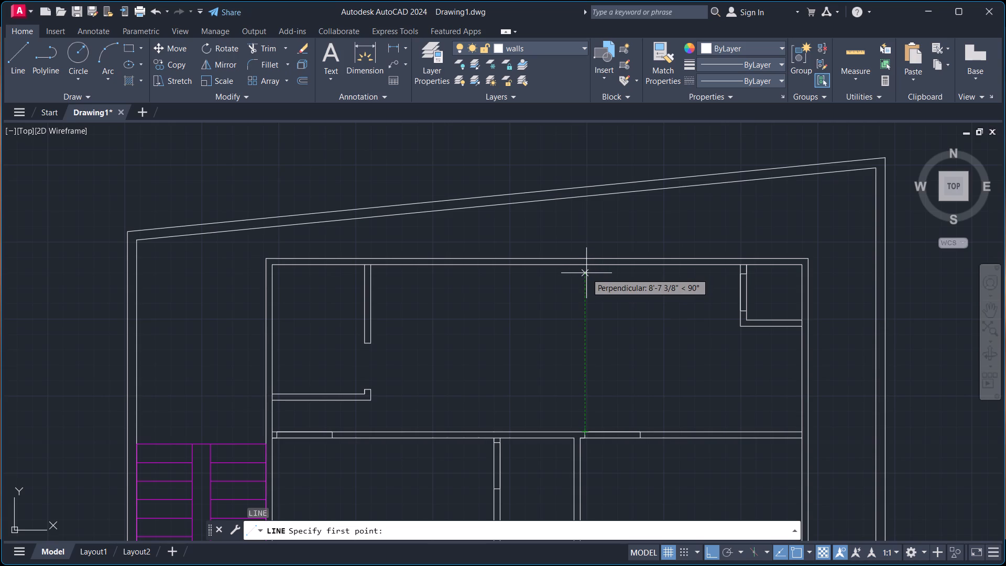
{"action": "scroll", "coordinate": [586, 273], "scroll_direction": "up", "scroll_amount": 1}
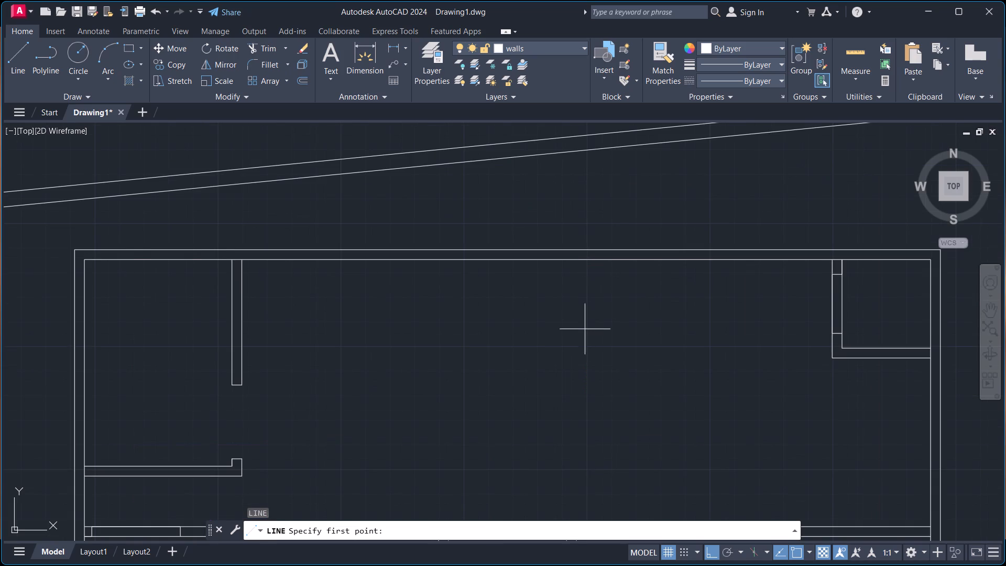
{"action": "scroll", "coordinate": [584, 323], "scroll_direction": "down", "scroll_amount": 1}
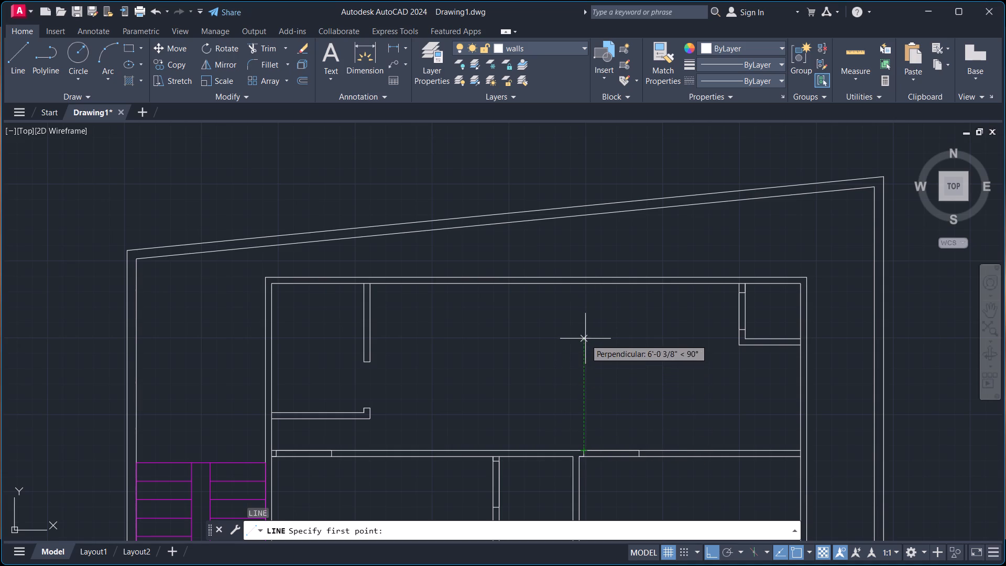
{"action": "left_click", "coordinate": [584, 280]}
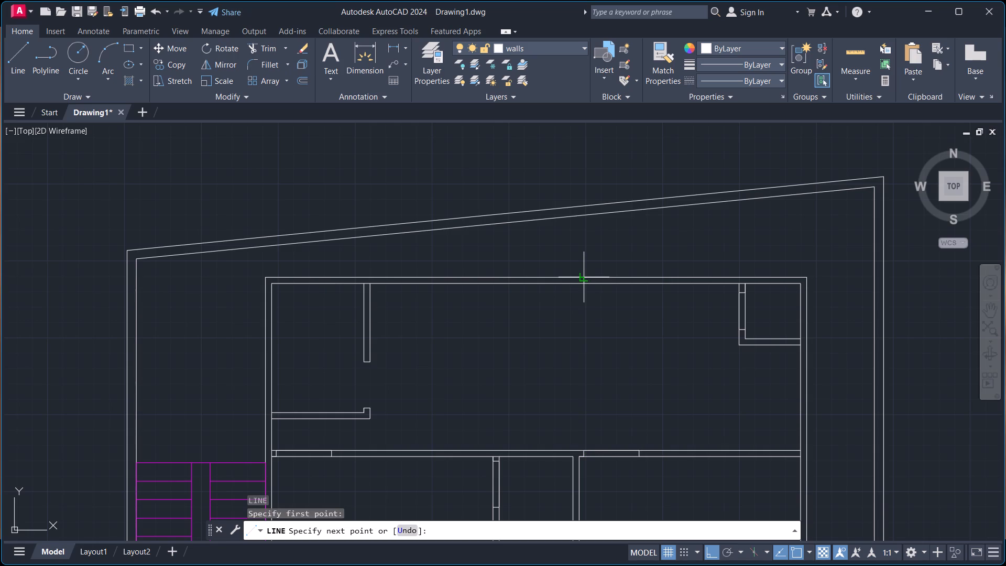
{"action": "scroll", "coordinate": [588, 273], "scroll_direction": "up", "scroll_amount": 3}
{"action": "left_click", "coordinate": [568, 292]}
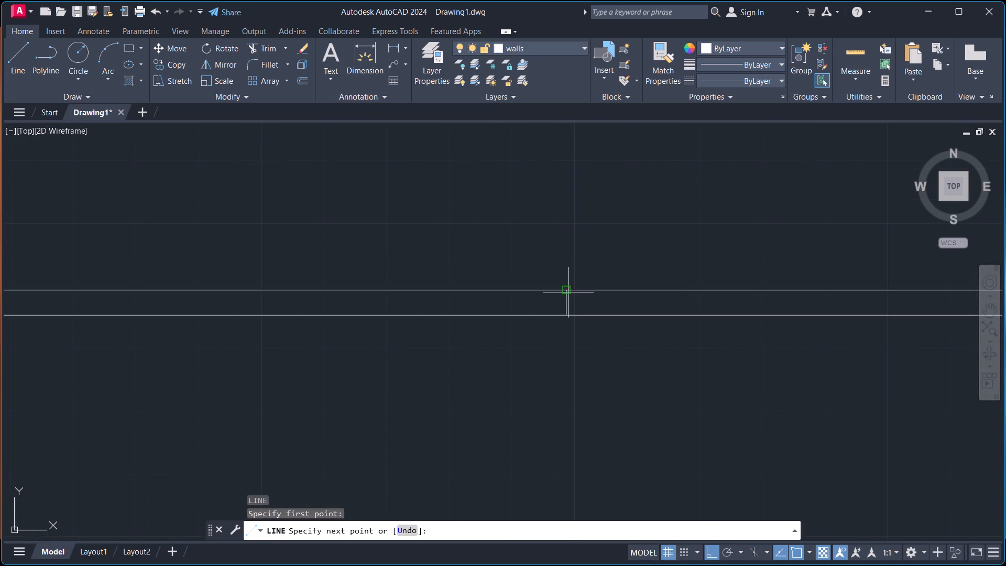
Continue the line 4' east along the north wall's outer face and south across it as the opening's second jamb.
{"action": "scroll", "coordinate": [782, 288], "scroll_direction": "down", "scroll_amount": 2}
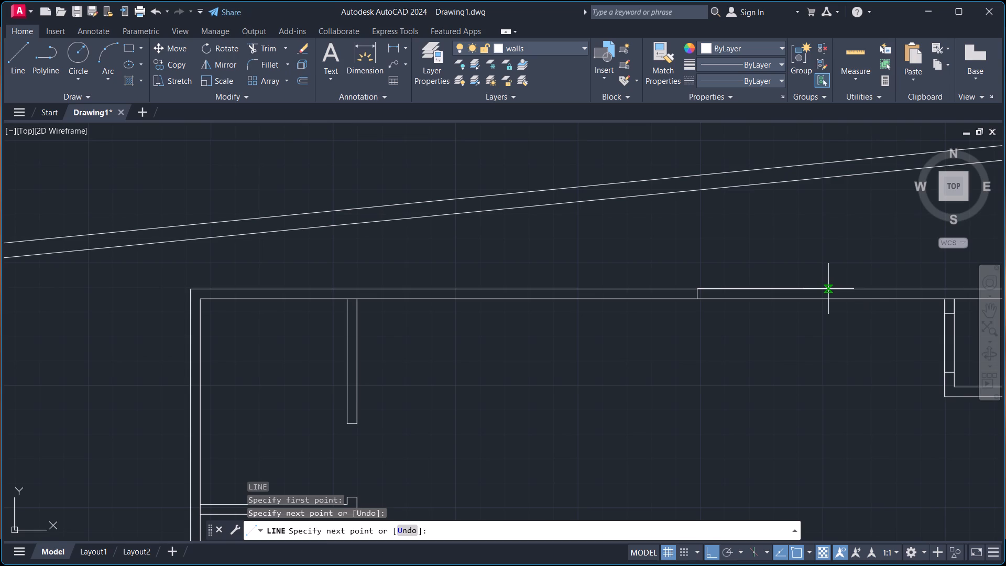
{"action": "type", "text": "4'"}
{"action": "key", "text": "Return"}
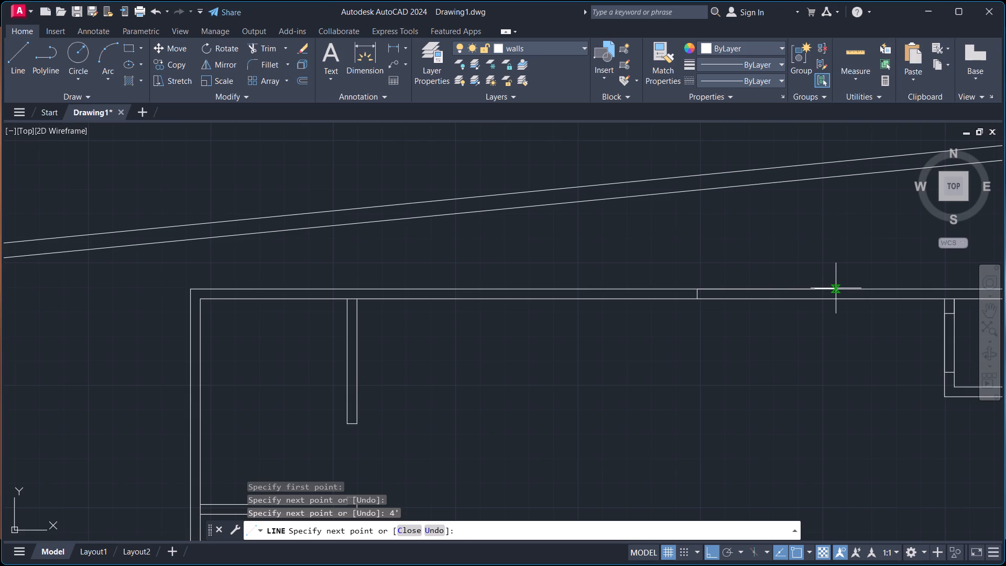
{"action": "left_click", "coordinate": [819, 299]}
{"action": "key", "text": "Escape"}
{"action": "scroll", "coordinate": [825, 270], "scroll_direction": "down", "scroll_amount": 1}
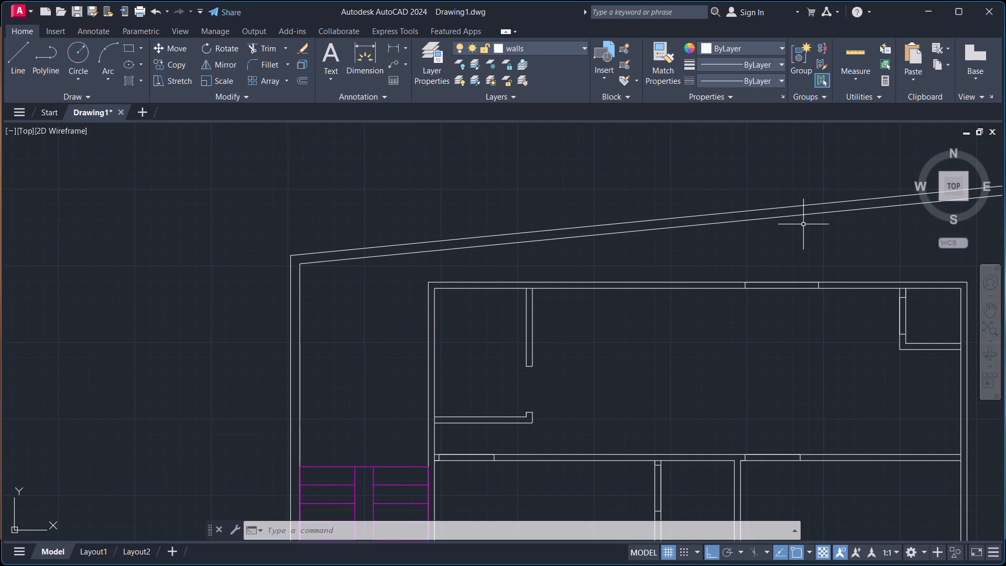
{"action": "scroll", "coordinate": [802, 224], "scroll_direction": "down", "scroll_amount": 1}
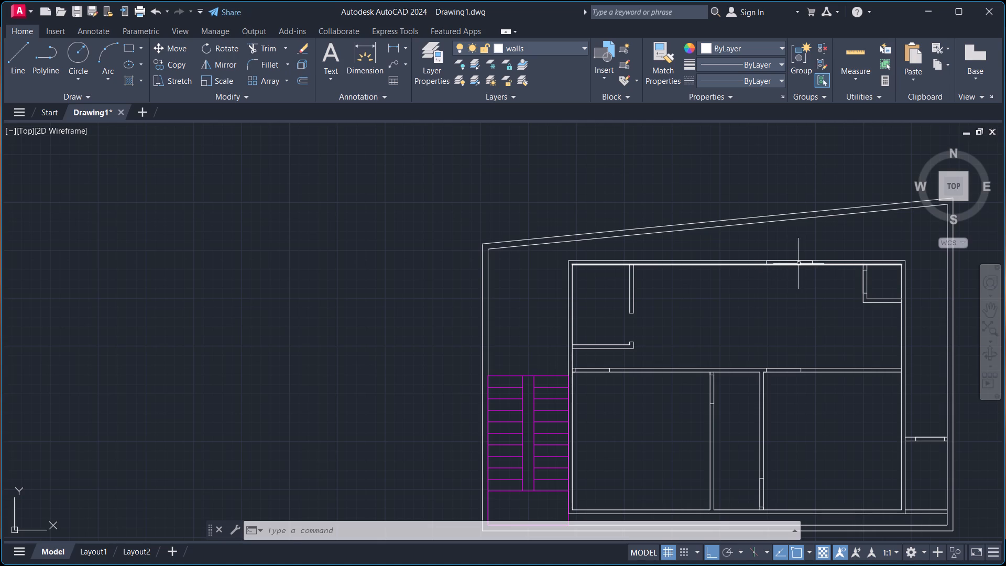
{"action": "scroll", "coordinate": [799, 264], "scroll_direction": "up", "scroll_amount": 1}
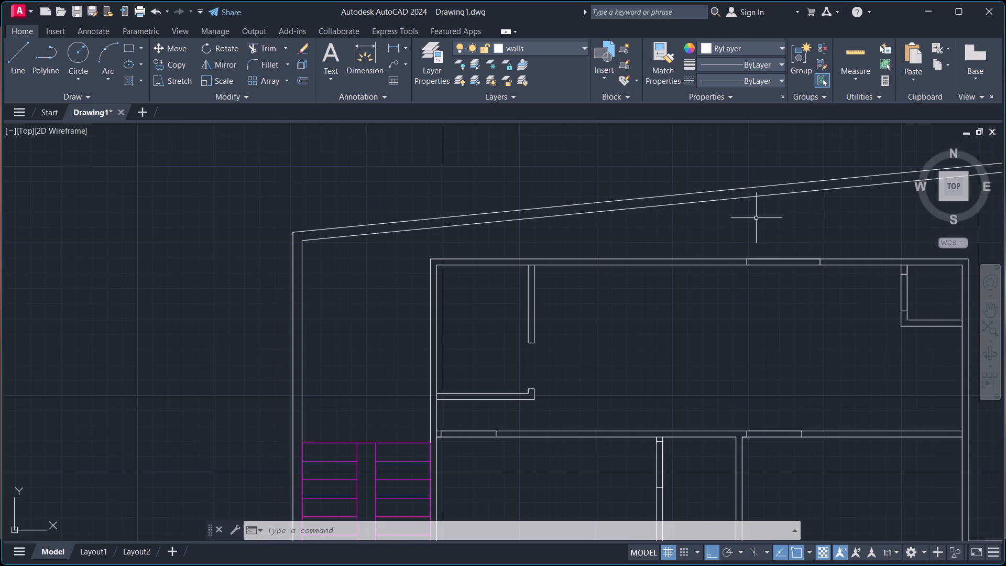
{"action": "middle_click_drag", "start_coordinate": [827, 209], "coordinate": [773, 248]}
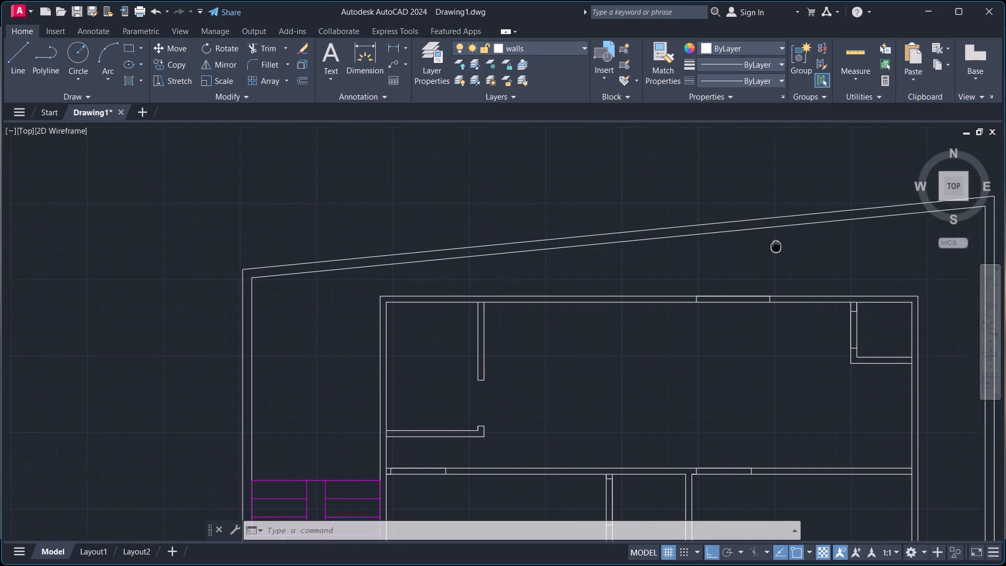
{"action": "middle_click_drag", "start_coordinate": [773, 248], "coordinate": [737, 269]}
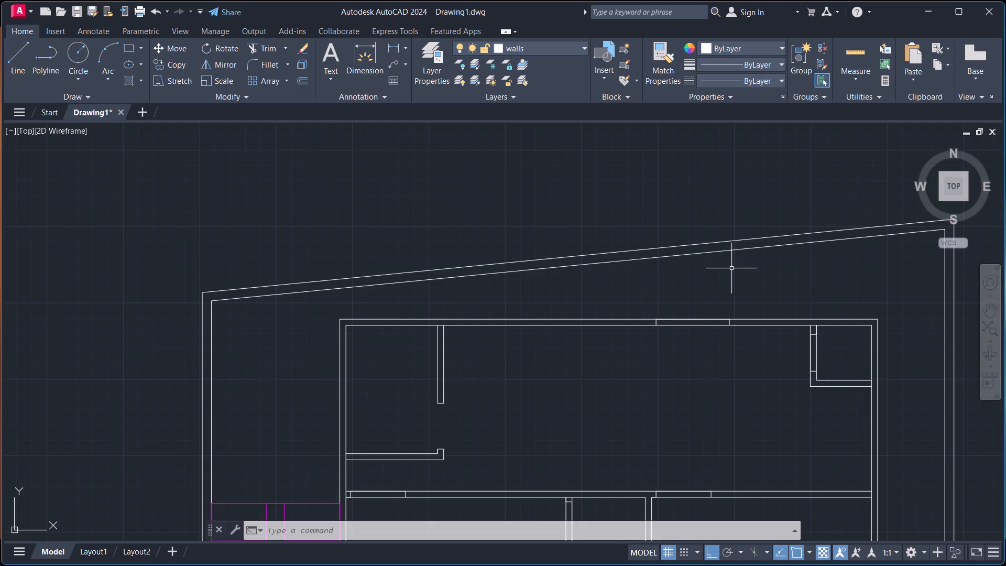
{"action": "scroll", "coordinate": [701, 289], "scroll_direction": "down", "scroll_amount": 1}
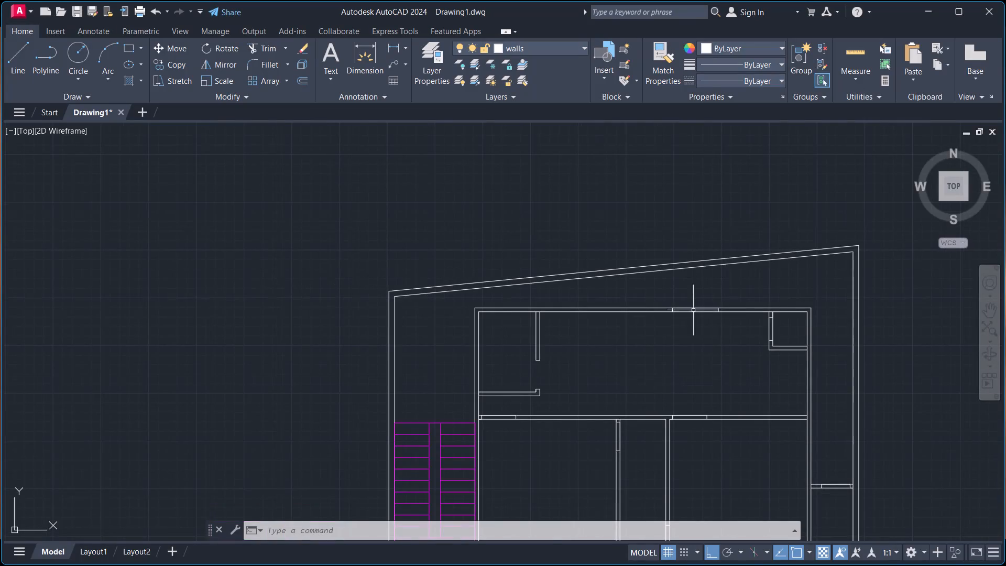
Trim the wall lines between the jambs in the building's north wall, southeast room's north wall, northeast room's west wall and southwest room's north wall.
{"action": "middle_click_drag", "start_coordinate": [693, 333], "coordinate": [660, 295]}
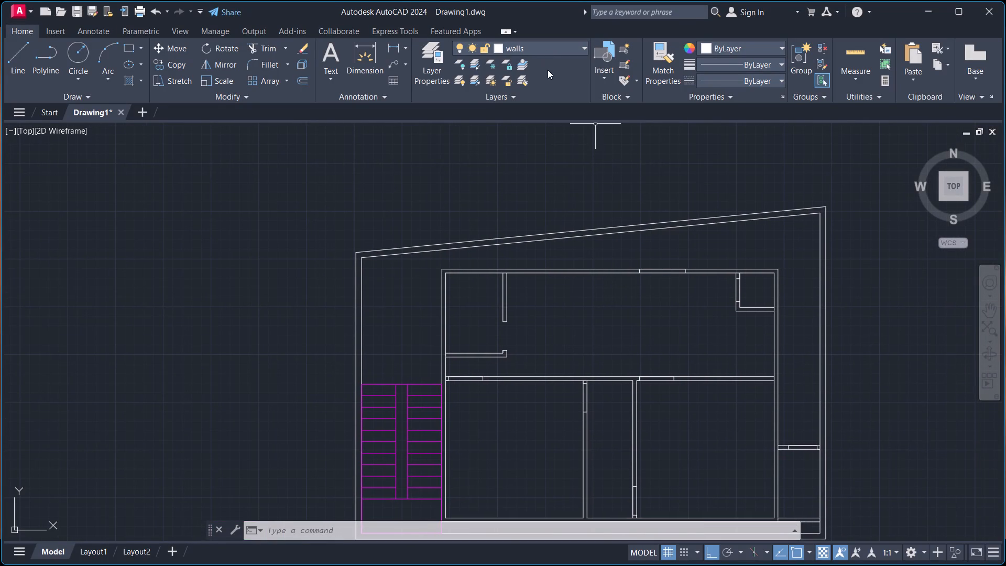
{"action": "type", "text": "tr"}
{"action": "key", "text": "Return"}
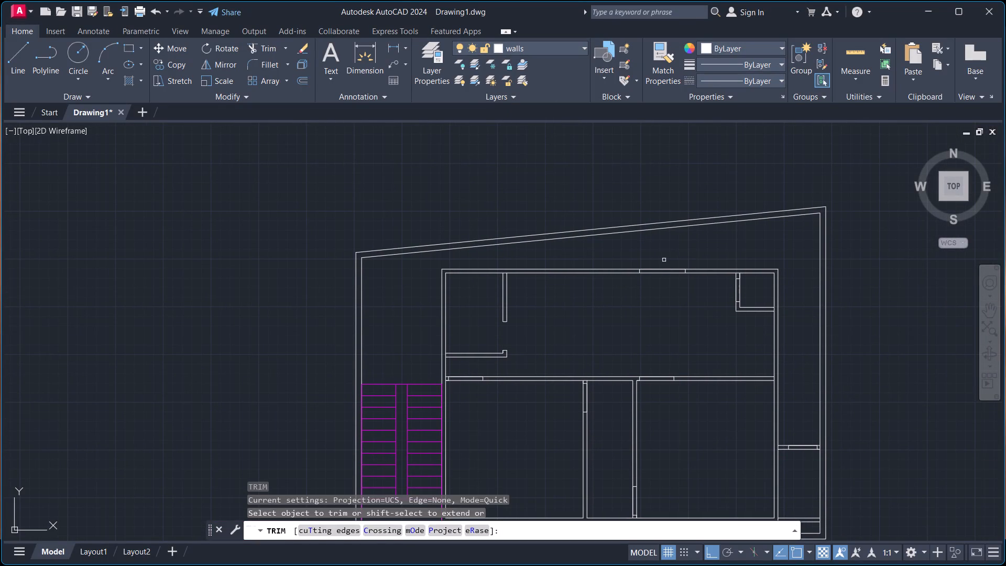
{"action": "left_click_drag", "start_coordinate": [663, 260], "coordinate": [657, 286]}
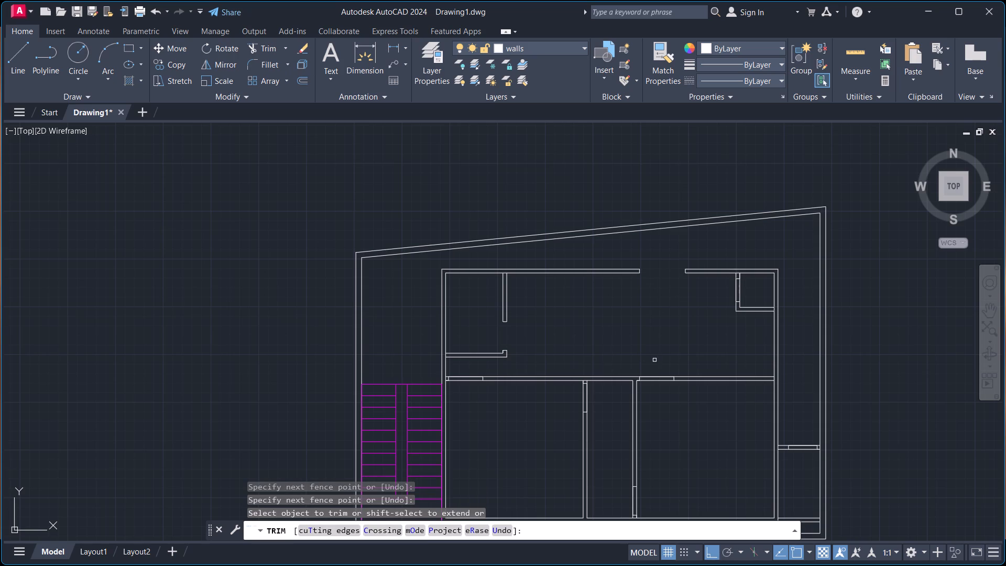
{"action": "left_click_drag", "start_coordinate": [654, 362], "coordinate": [653, 397]}
{"action": "left_click_drag", "start_coordinate": [719, 290], "coordinate": [720, 289]}
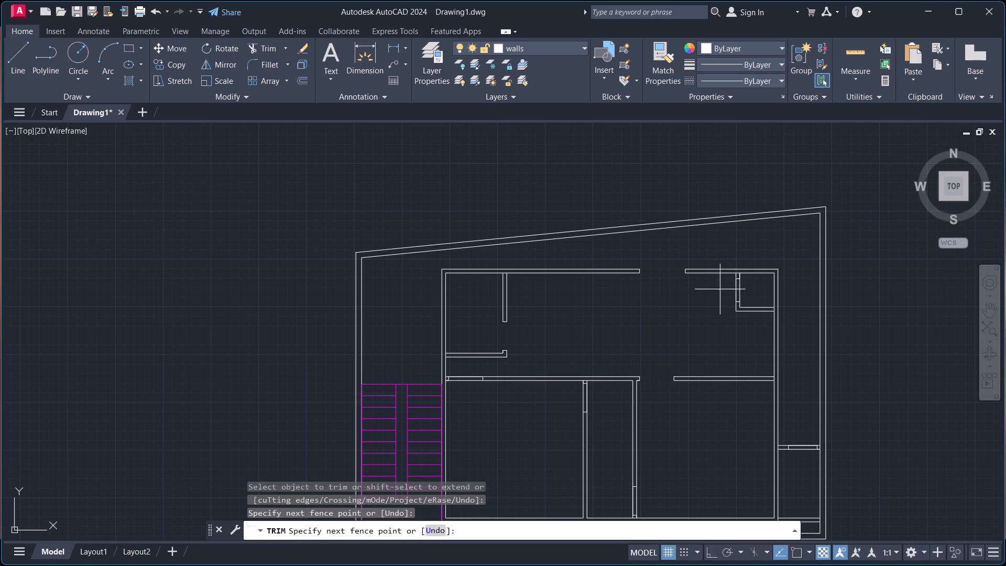
{"action": "left_click_drag", "start_coordinate": [720, 289], "coordinate": [771, 282]}
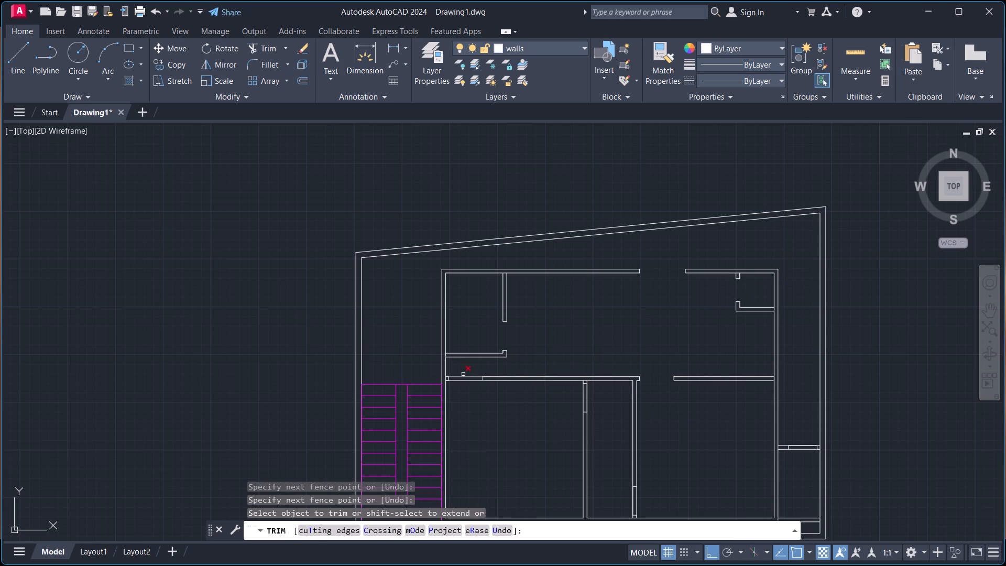
{"action": "left_click_drag", "start_coordinate": [467, 369], "coordinate": [466, 383]}
Trim the door openings in the narrow middle room's west and east walls and in the short cross wall of the east passage.
{"action": "left_click_drag", "start_coordinate": [562, 405], "coordinate": [600, 401]}
{"action": "scroll", "coordinate": [605, 396], "scroll_direction": "down", "scroll_amount": 1}
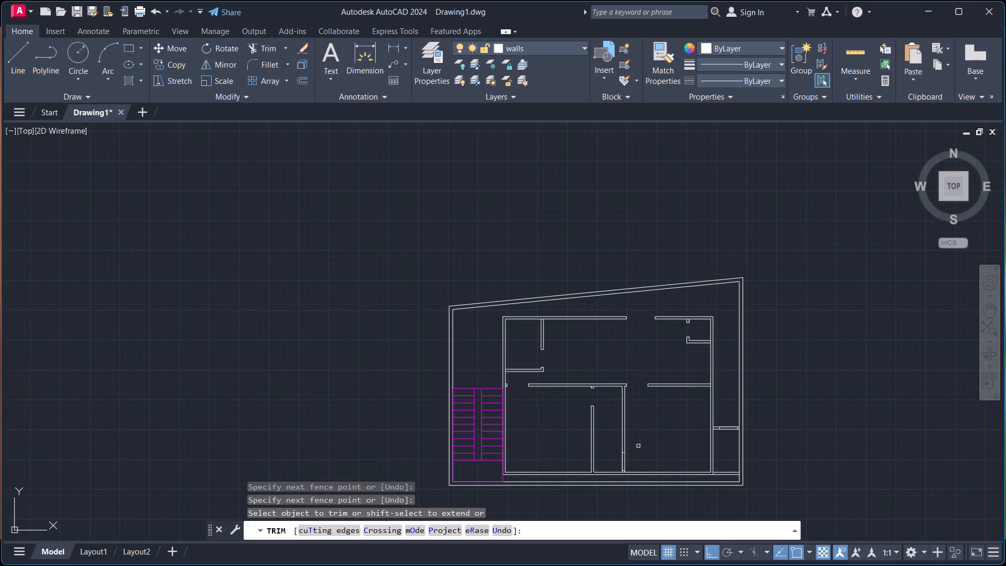
{"action": "scroll", "coordinate": [636, 466], "scroll_direction": "up", "scroll_amount": 1}
{"action": "left_click_drag", "start_coordinate": [632, 457], "coordinate": [626, 459]}
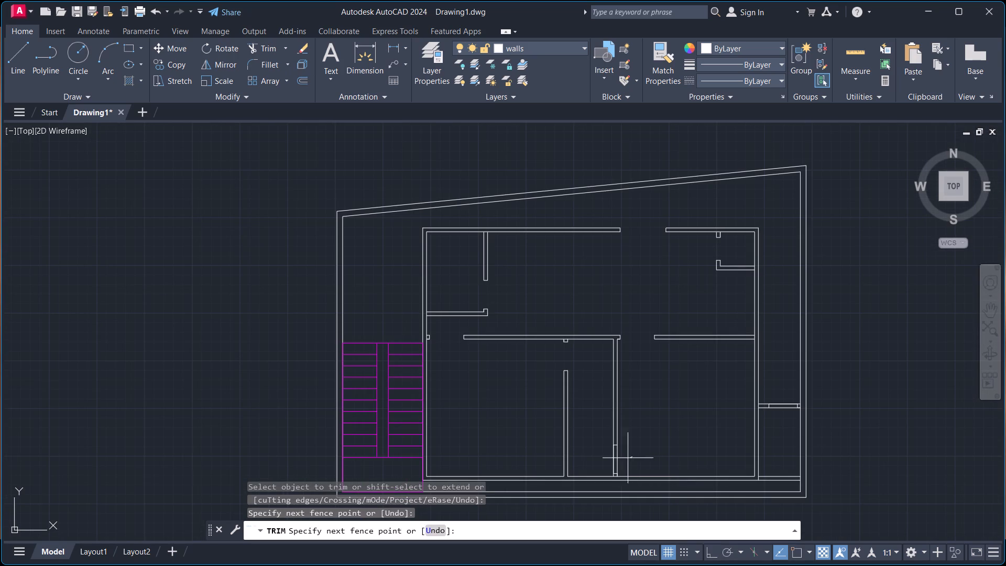
{"action": "left_click_drag", "start_coordinate": [626, 459], "coordinate": [600, 463]}
{"action": "left_click_drag", "start_coordinate": [781, 395], "coordinate": [782, 420]}
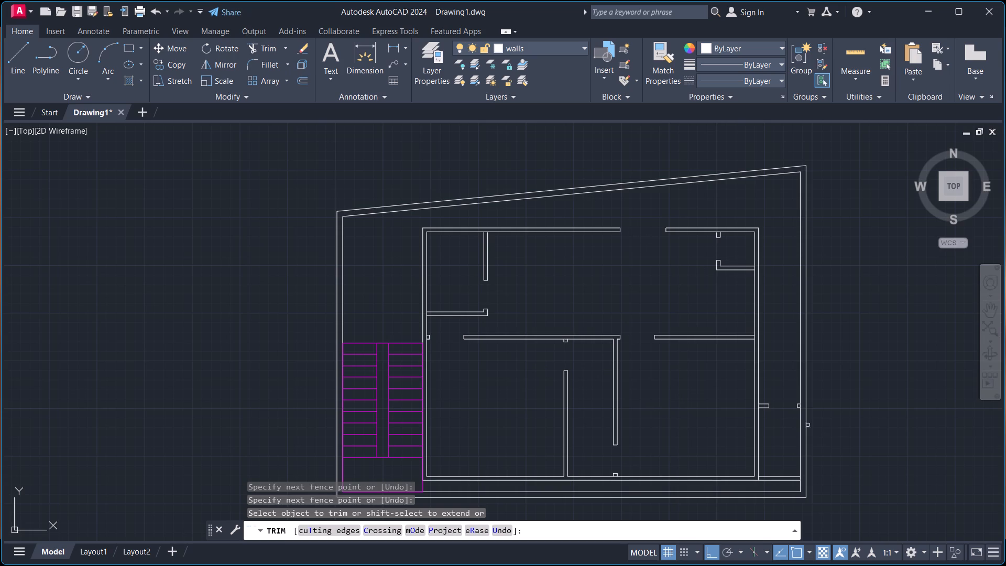
{"action": "key", "text": "Escape"}
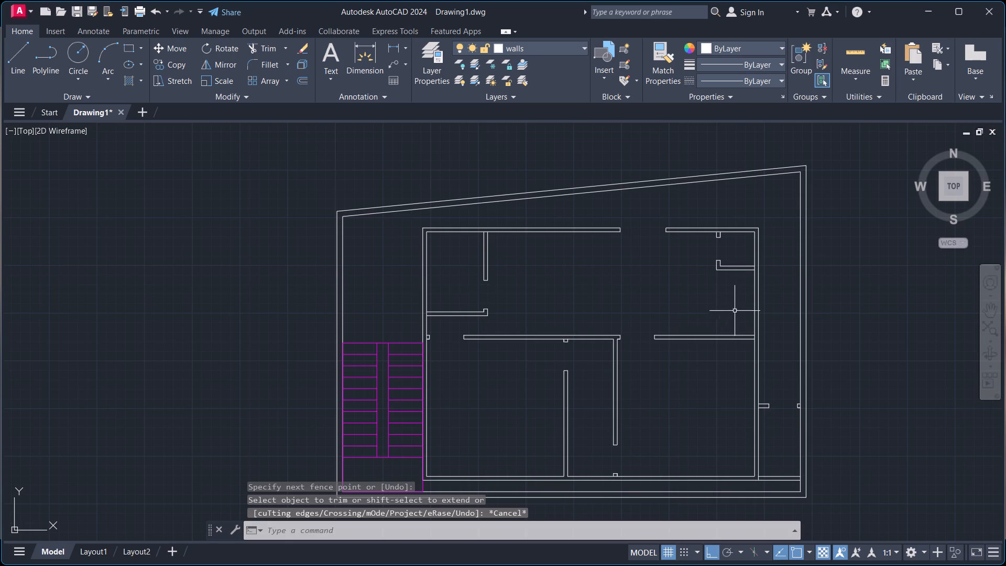
Make the doors layer current.
{"action": "middle_click_drag", "start_coordinate": [866, 289], "coordinate": [816, 253]}
{"action": "middle_click_drag", "start_coordinate": [808, 251], "coordinate": [758, 241]}
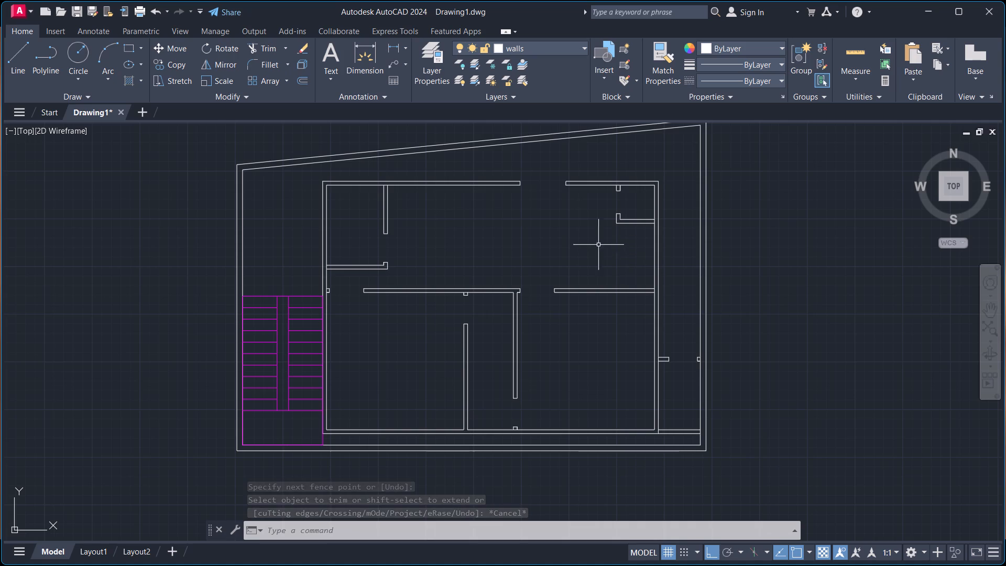
{"action": "middle_click_drag", "start_coordinate": [574, 233], "coordinate": [567, 253]}
{"action": "scroll", "coordinate": [573, 233], "scroll_direction": "down", "scroll_amount": 1}
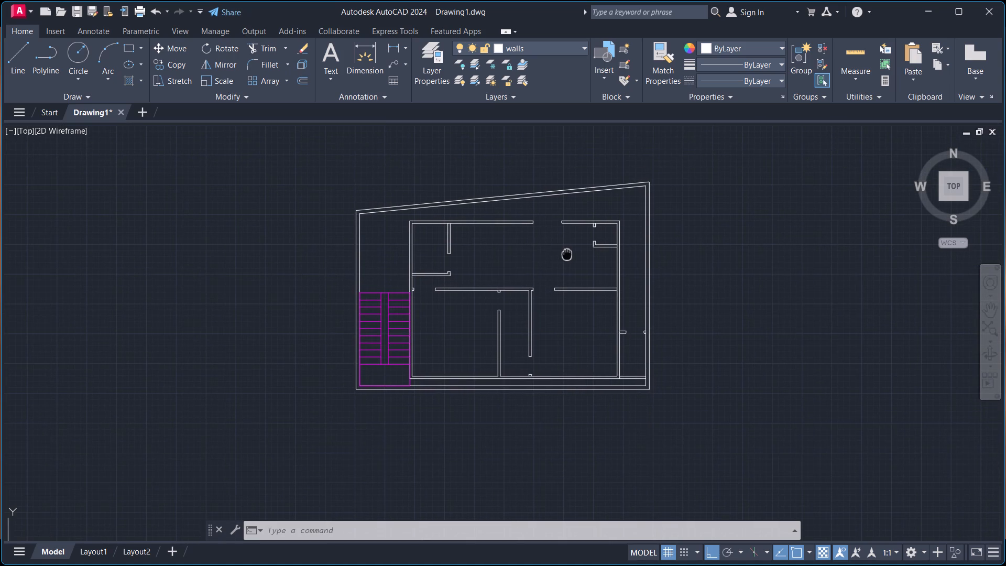
{"action": "middle_click_drag", "start_coordinate": [556, 244], "coordinate": [550, 280]}
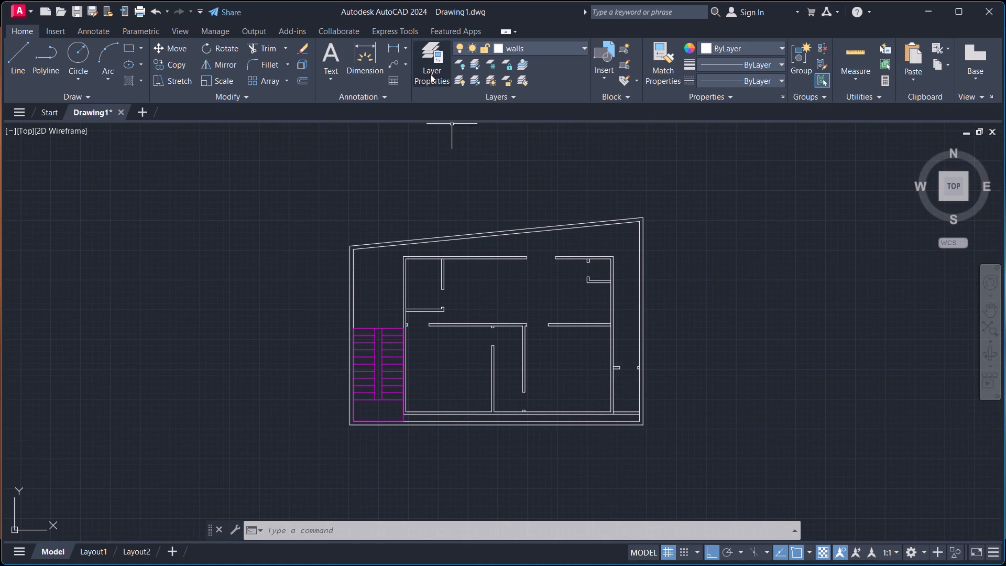
{"action": "left_click", "coordinate": [544, 47]}
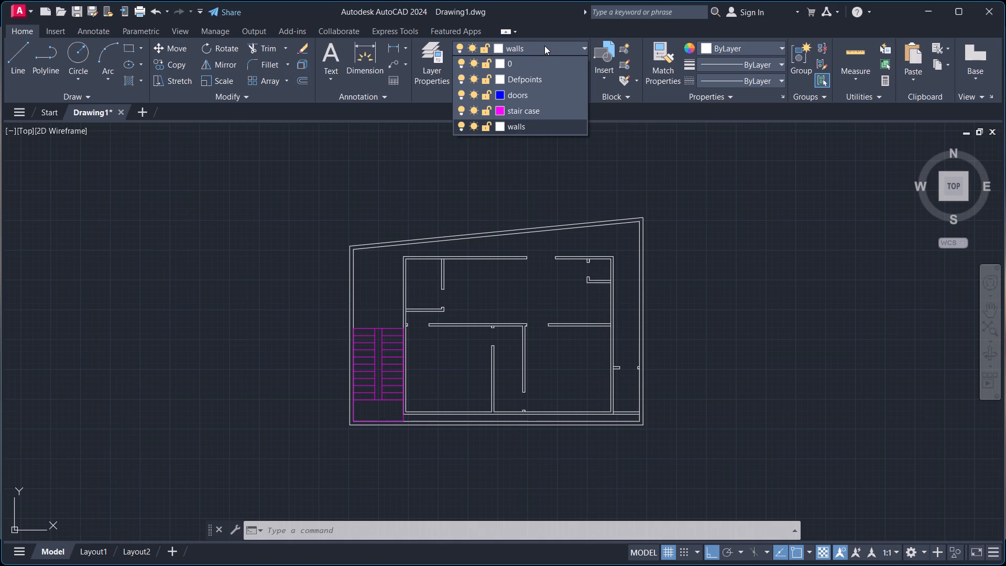
{"action": "left_click", "coordinate": [557, 96]}
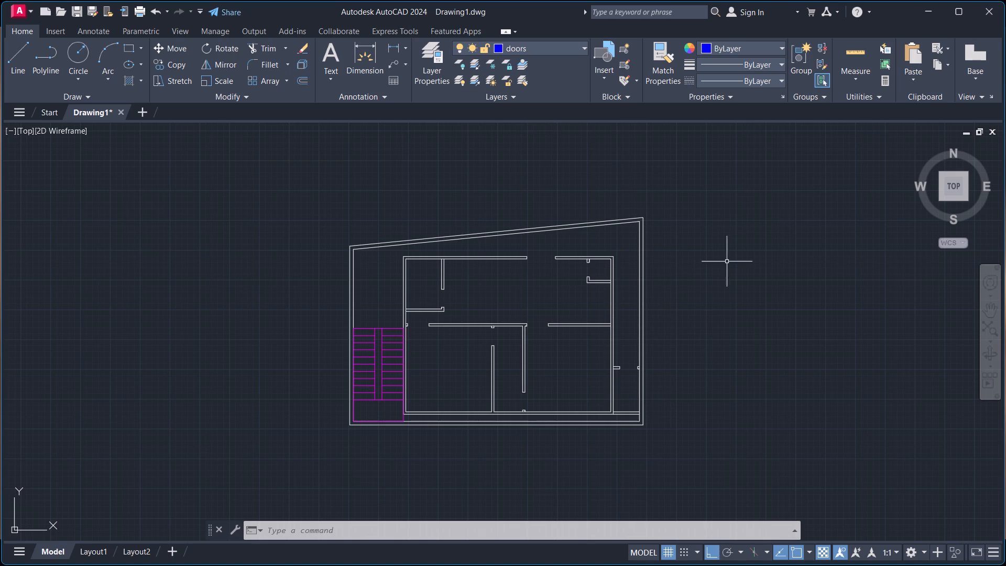
Insert the Door - Imperial block from the recent blocks in the empty space east of the plan.
{"action": "key", "text": "i"}
{"action": "key", "text": "Return"}
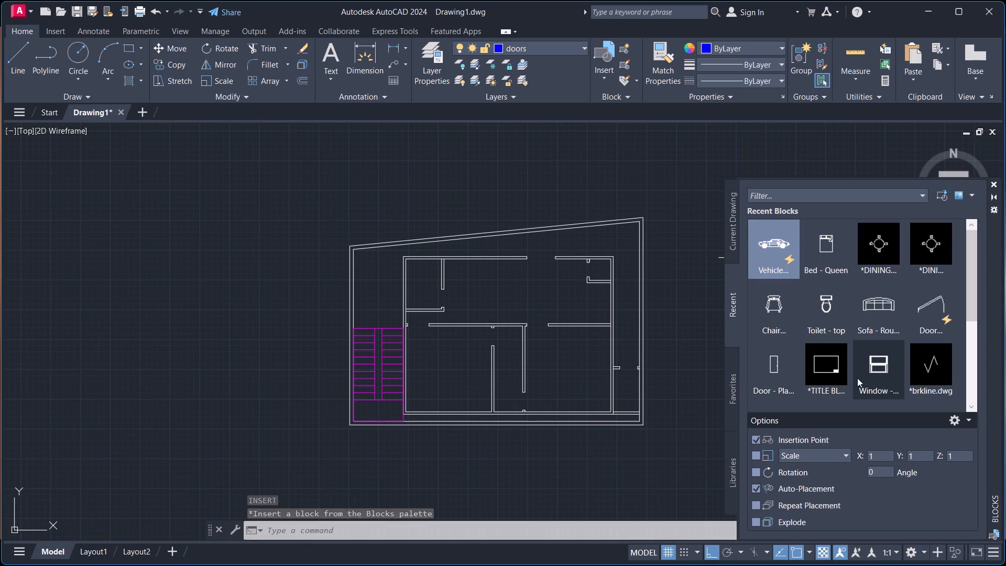
{"action": "scroll", "coordinate": [880, 362], "scroll_direction": "down", "scroll_amount": 5}
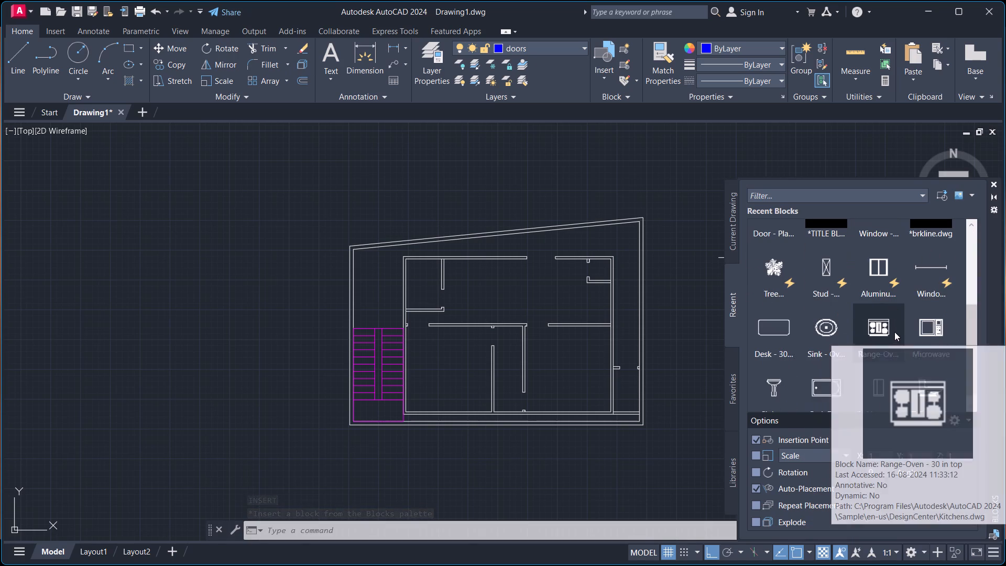
{"action": "scroll", "coordinate": [896, 329], "scroll_direction": "down", "scroll_amount": 3}
{"action": "scroll", "coordinate": [903, 310], "scroll_direction": "up", "scroll_amount": 8}
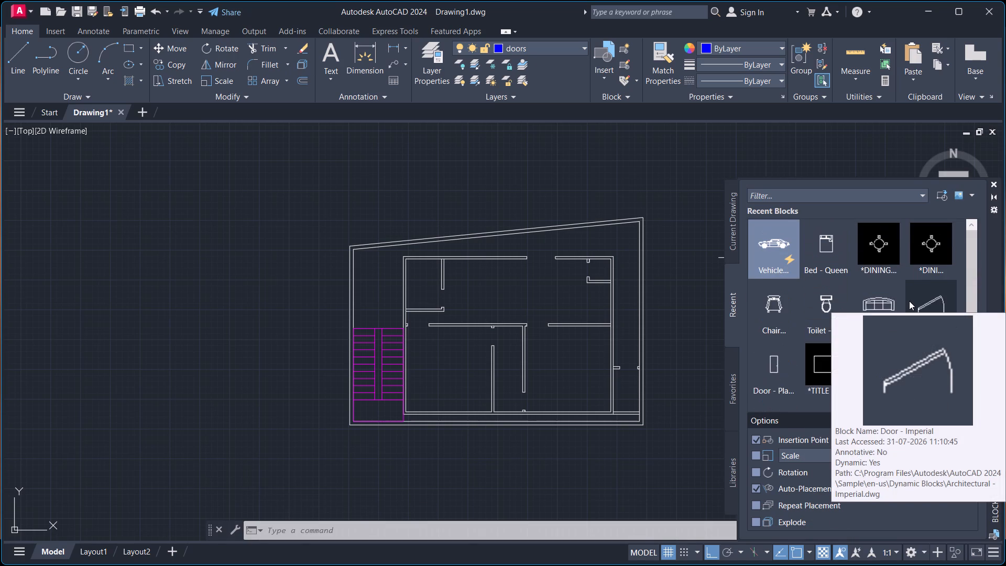
{"action": "scroll", "coordinate": [909, 301], "scroll_direction": "down", "scroll_amount": 2}
{"action": "left_click", "coordinate": [929, 254]}
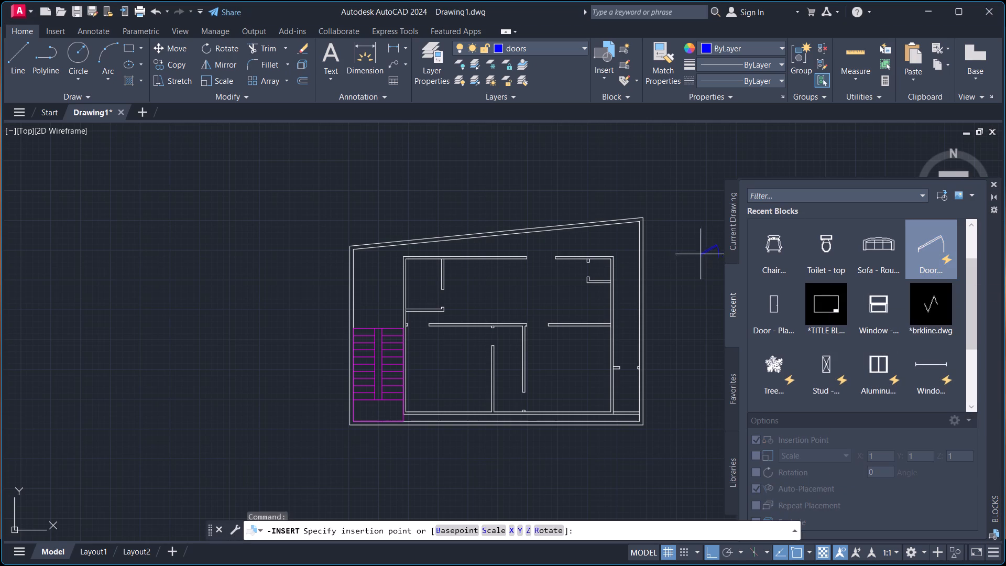
{"action": "left_click", "coordinate": [676, 251]}
{"action": "left_click", "coordinate": [992, 182]}
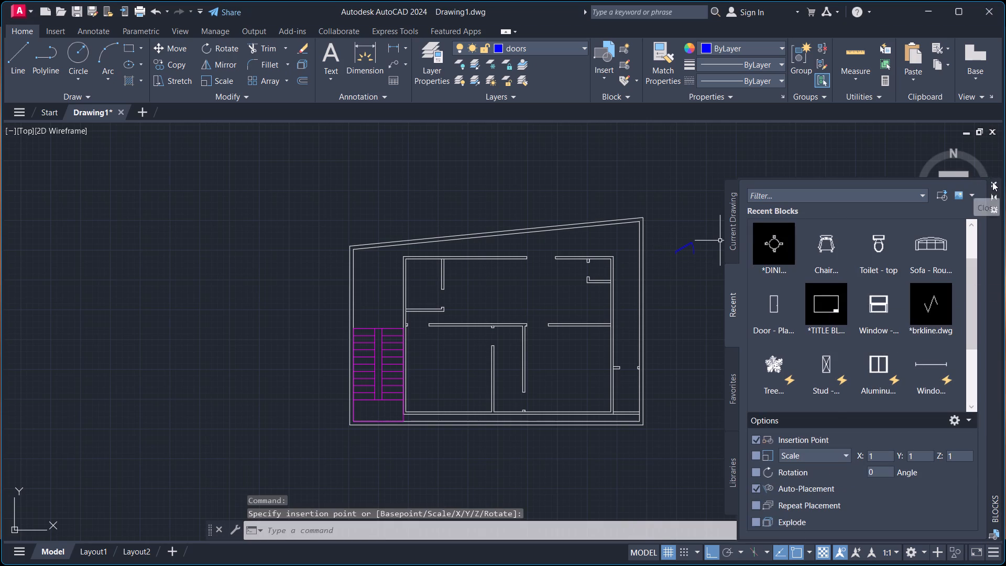
Set the inserted door block's opening angle to Open 90º.
{"action": "scroll", "coordinate": [678, 245], "scroll_direction": "up", "scroll_amount": 3}
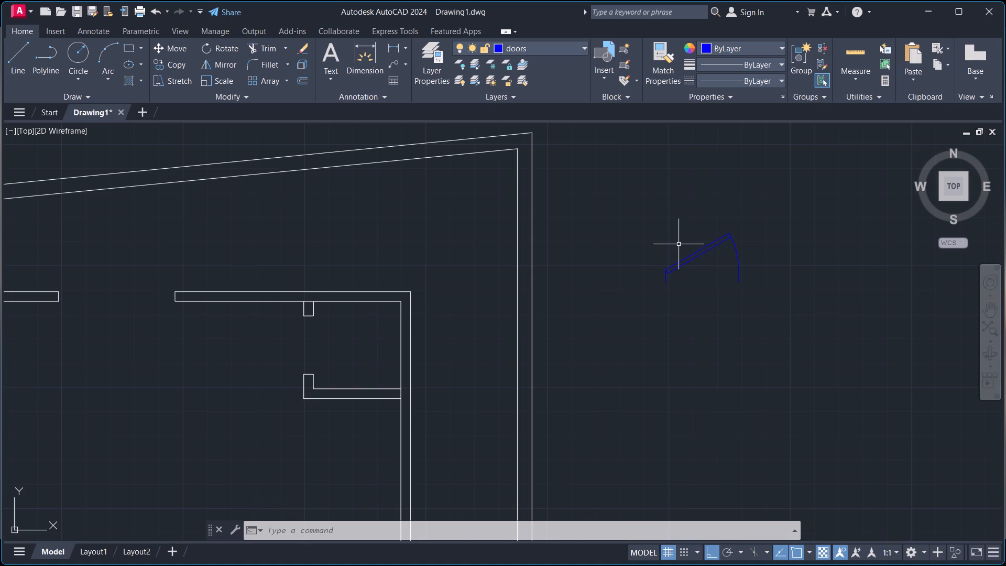
{"action": "left_click", "coordinate": [677, 260]}
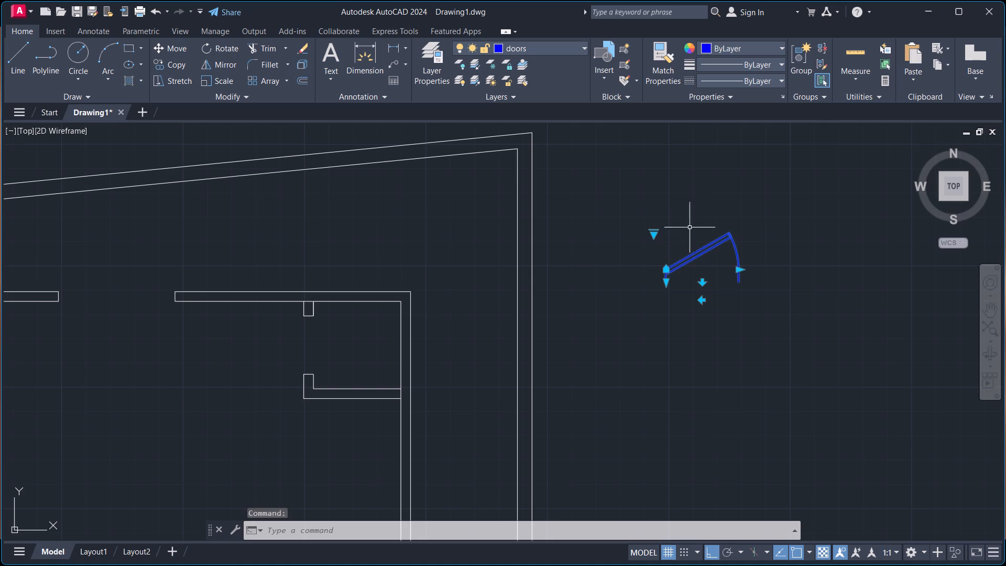
{"action": "left_click", "coordinate": [652, 235]}
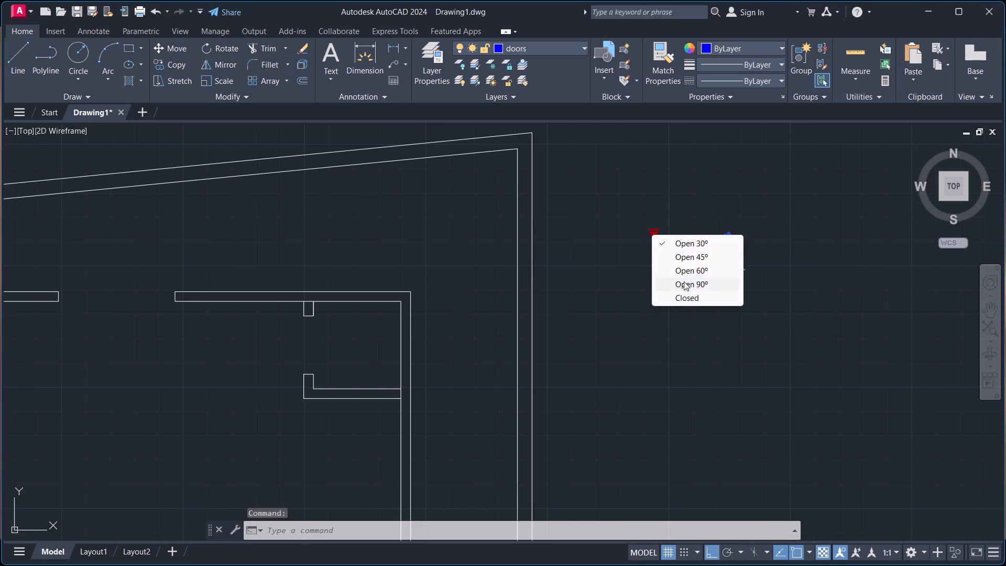
{"action": "left_click", "coordinate": [684, 281]}
{"action": "key", "text": "Escape"}
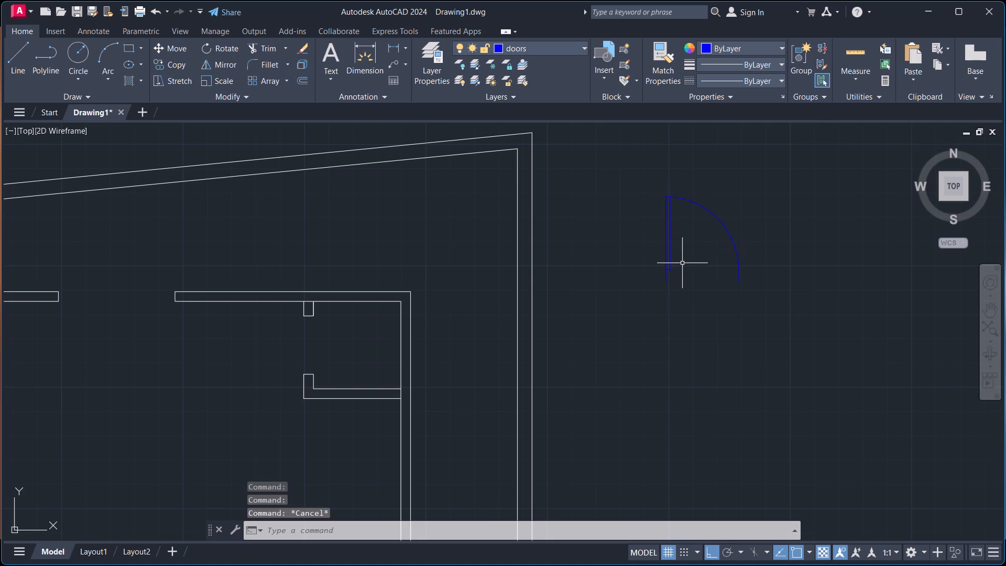
Copy the door from its hinge-side lower end, placing one copy about 4'-4" south and another to the east.
{"action": "left_click", "coordinate": [655, 181]}
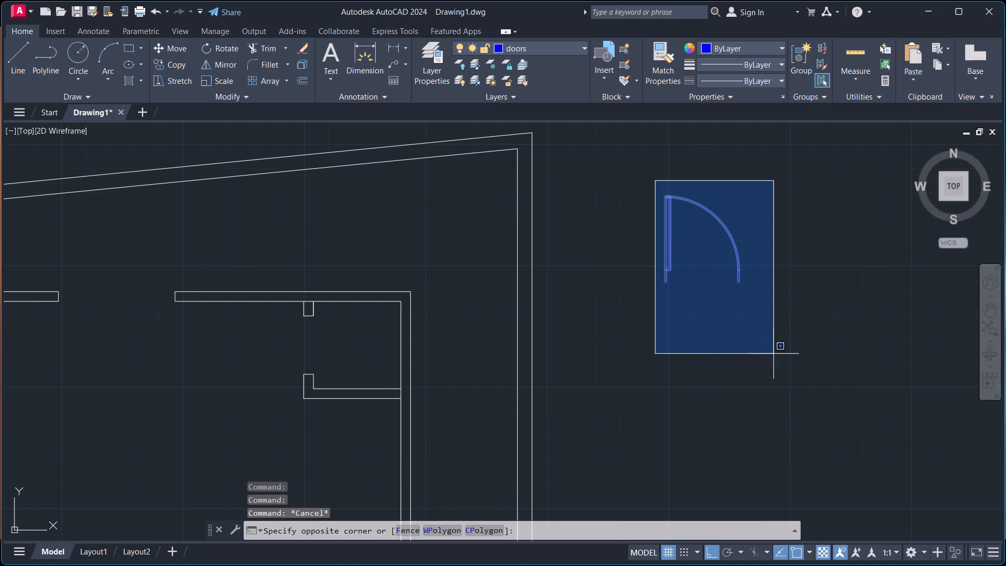
{"action": "left_click", "coordinate": [773, 354]}
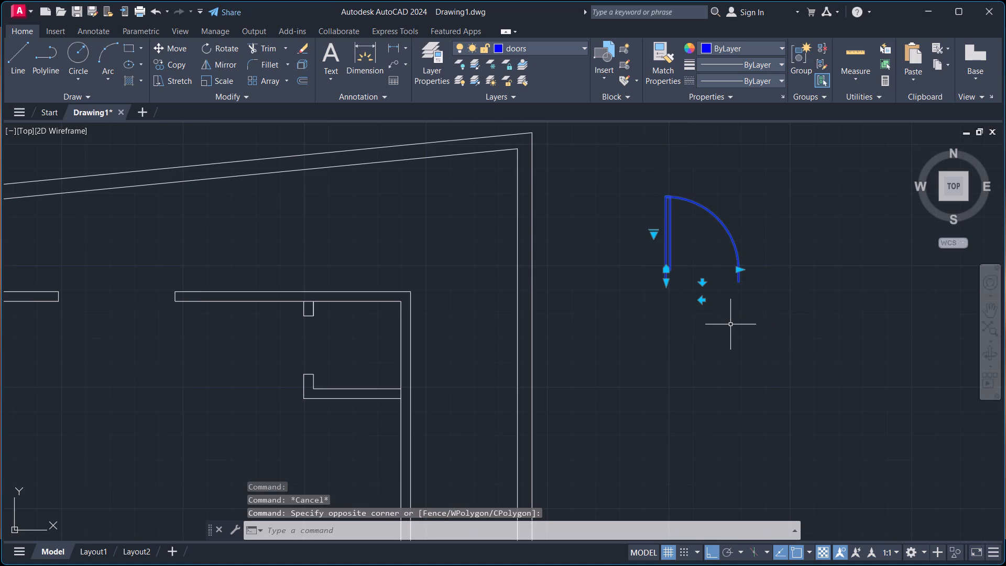
{"action": "type", "text": "co"}
{"action": "key", "text": "Return"}
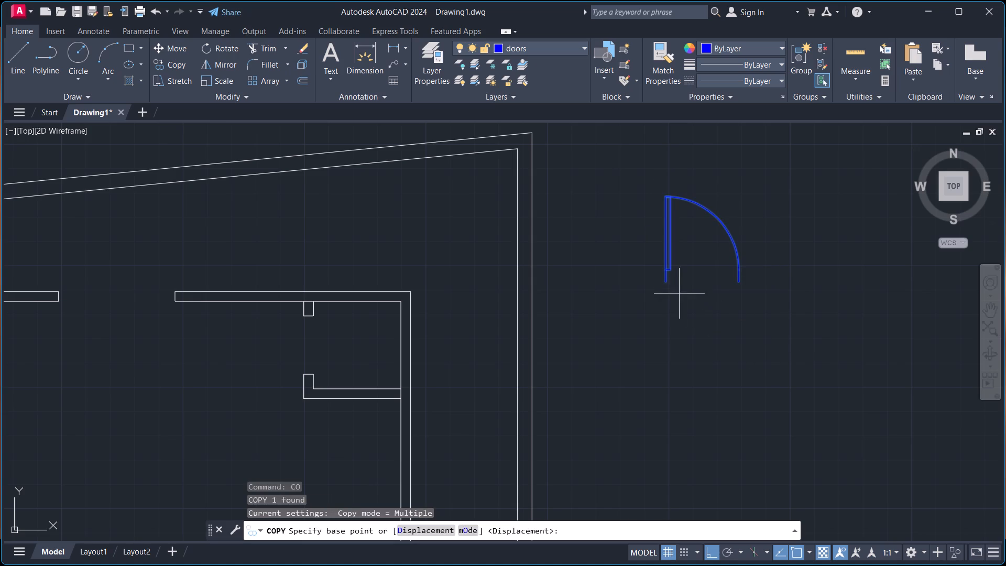
{"action": "left_click", "coordinate": [671, 285]}
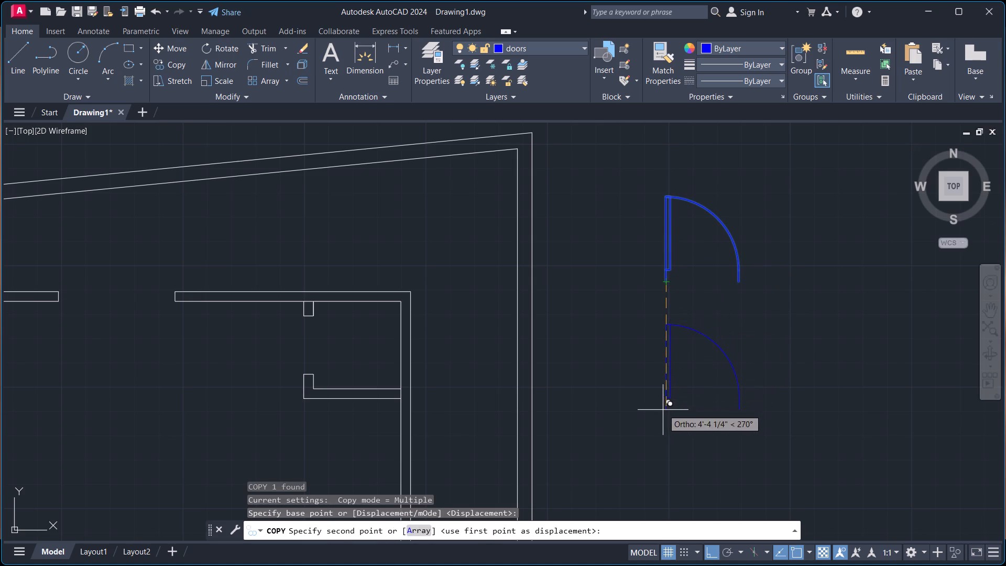
{"action": "left_click", "coordinate": [662, 410]}
{"action": "left_click", "coordinate": [846, 371]}
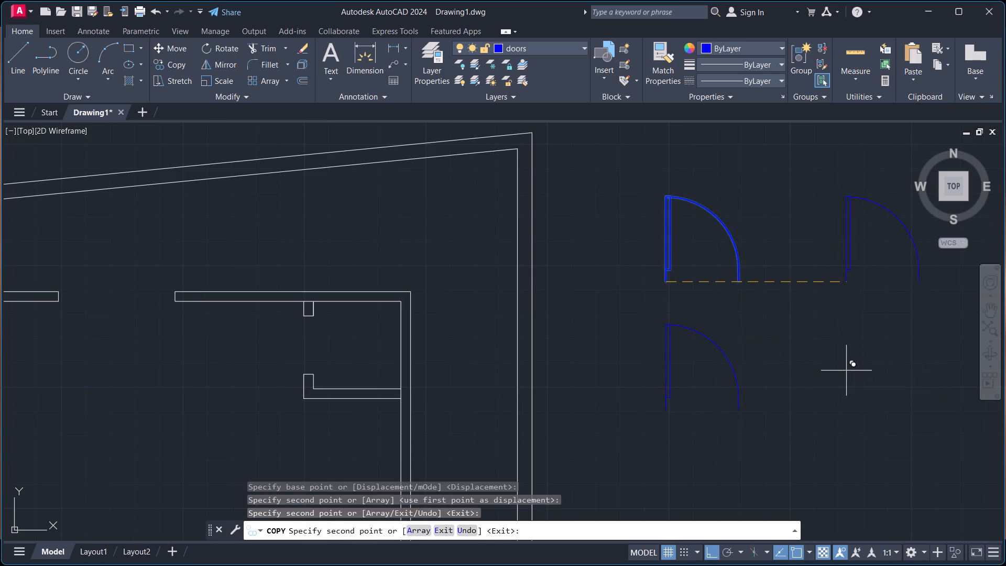
{"action": "key", "text": "Escape"}
Scale the southern door copy from its hinge-side lower end, using its opening width as the reference length and 3' as the new length.
{"action": "left_click", "coordinate": [653, 307]}
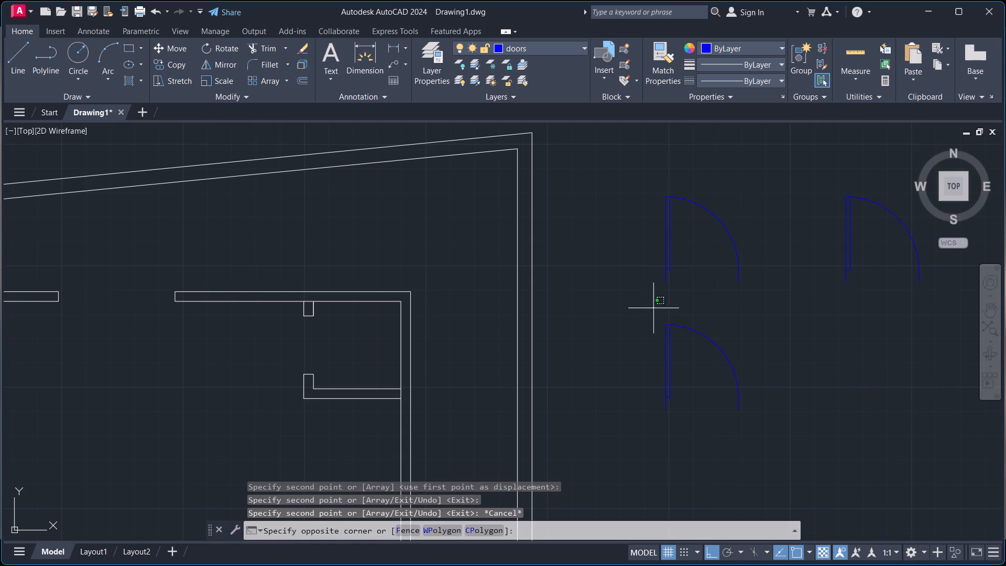
{"action": "left_click", "coordinate": [788, 463]}
{"action": "middle_click_drag", "start_coordinate": [795, 448], "coordinate": [784, 375]}
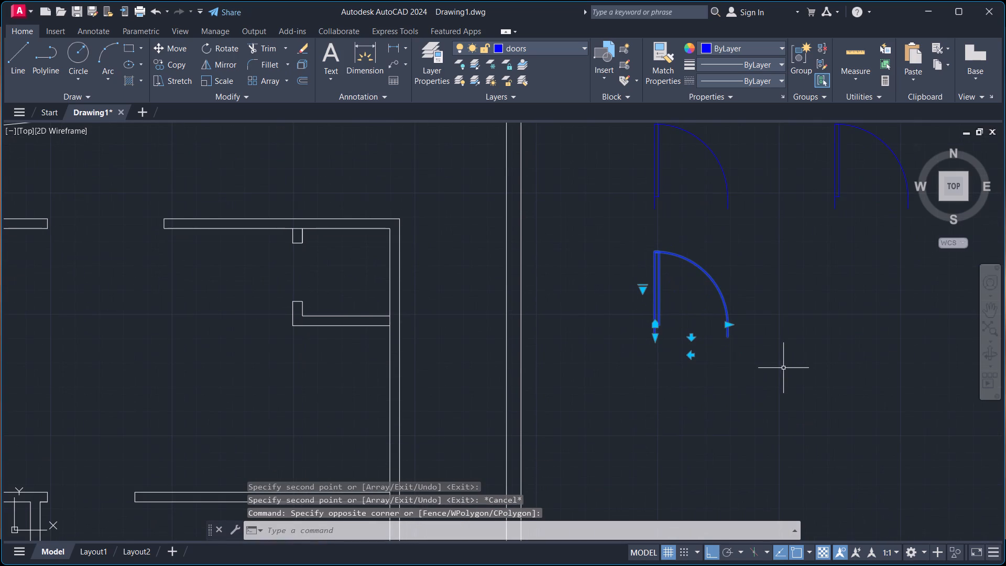
{"action": "type", "text": "sc"}
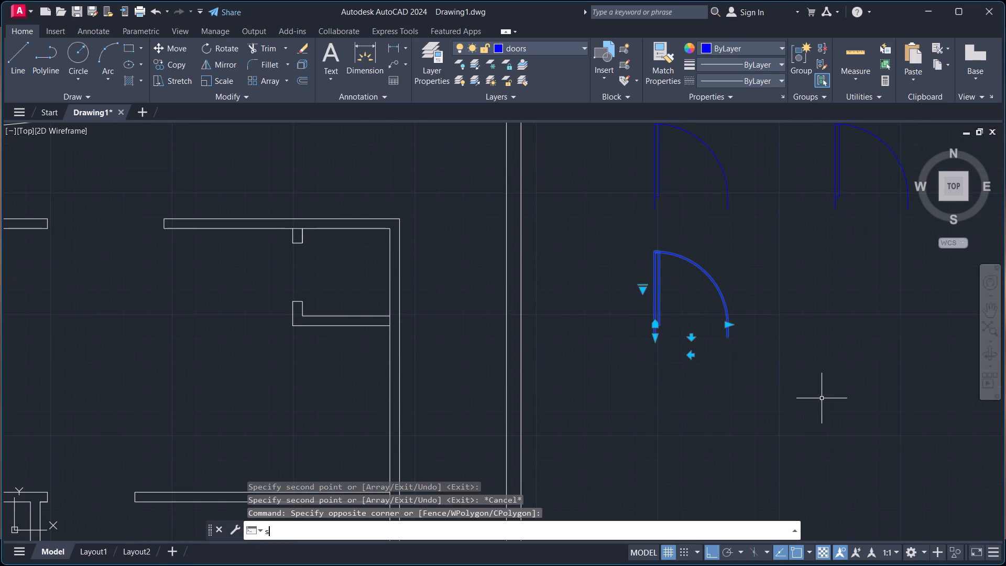
{"action": "key", "text": "Return"}
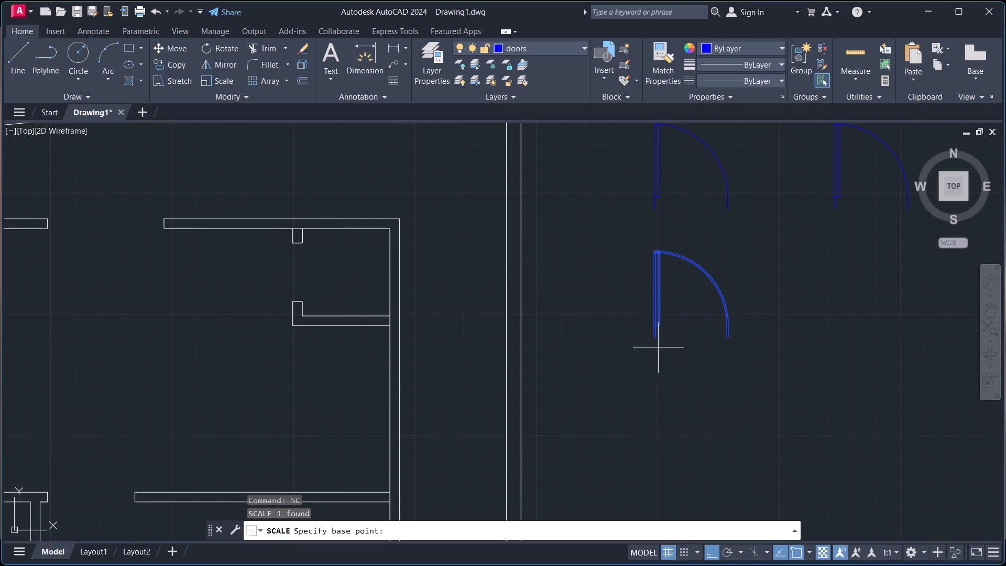
{"action": "left_click", "coordinate": [658, 341]}
{"action": "left_click", "coordinate": [457, 529]}
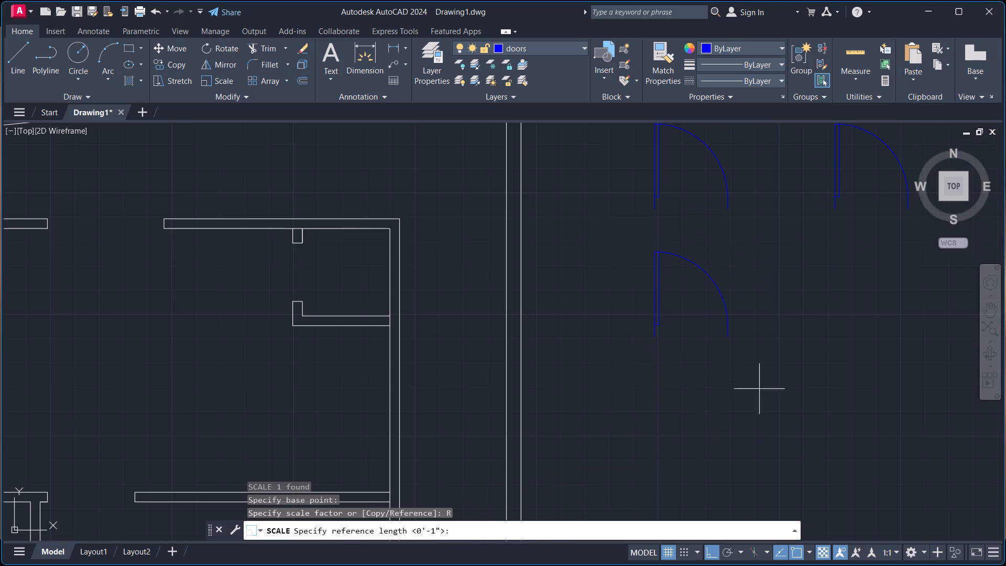
{"action": "left_click", "coordinate": [658, 340]}
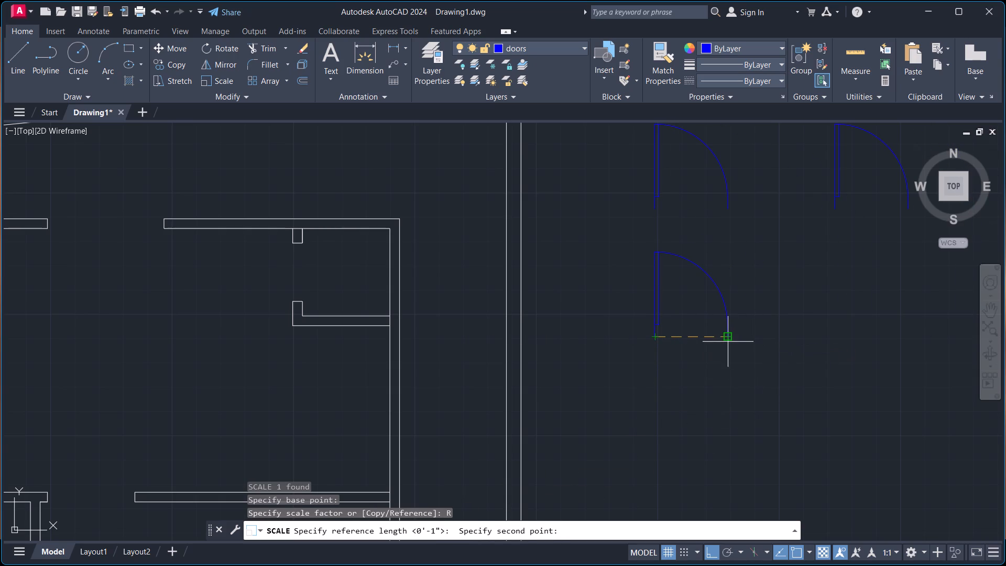
{"action": "left_click", "coordinate": [729, 340]}
{"action": "type", "text": "3'"}
{"action": "key", "text": "Return"}
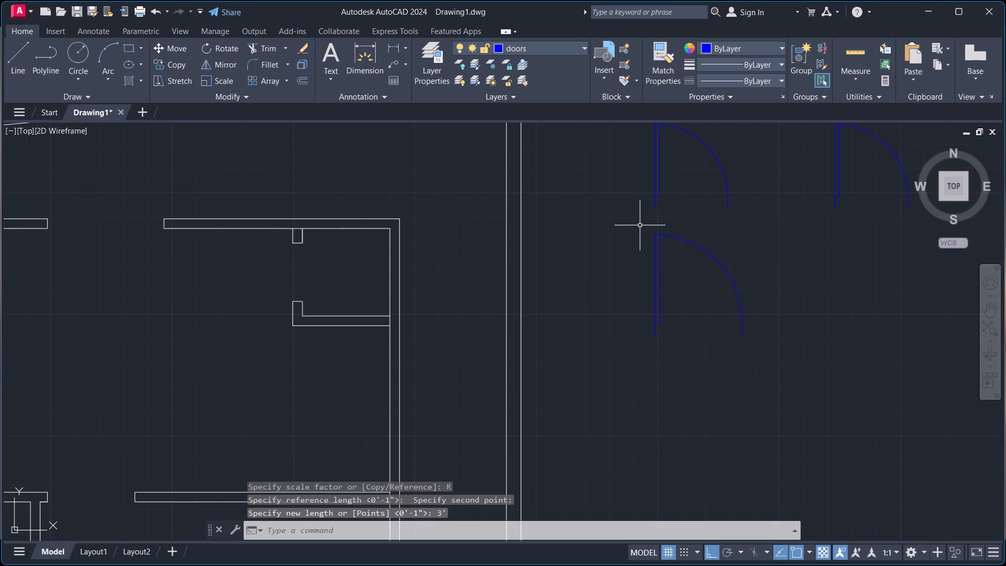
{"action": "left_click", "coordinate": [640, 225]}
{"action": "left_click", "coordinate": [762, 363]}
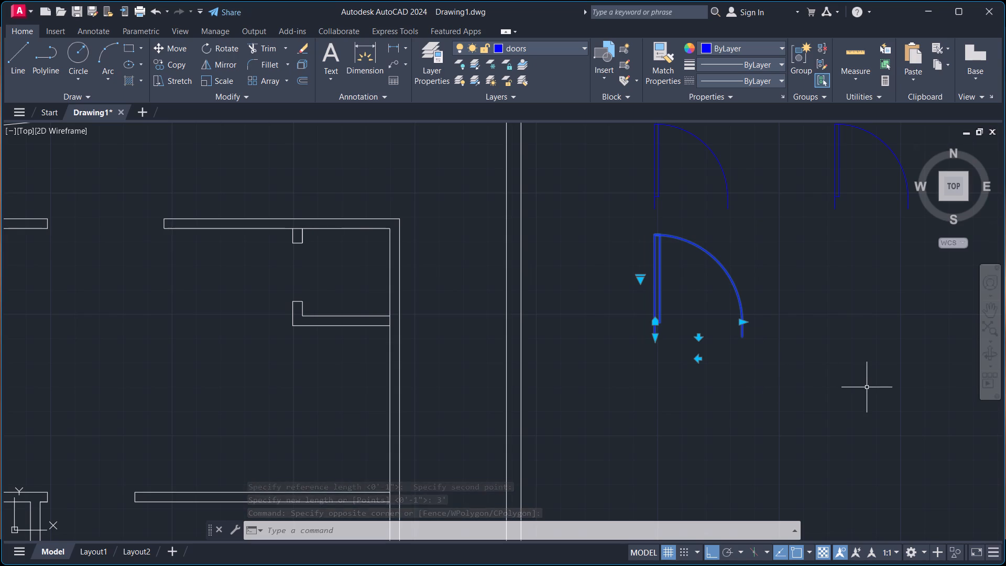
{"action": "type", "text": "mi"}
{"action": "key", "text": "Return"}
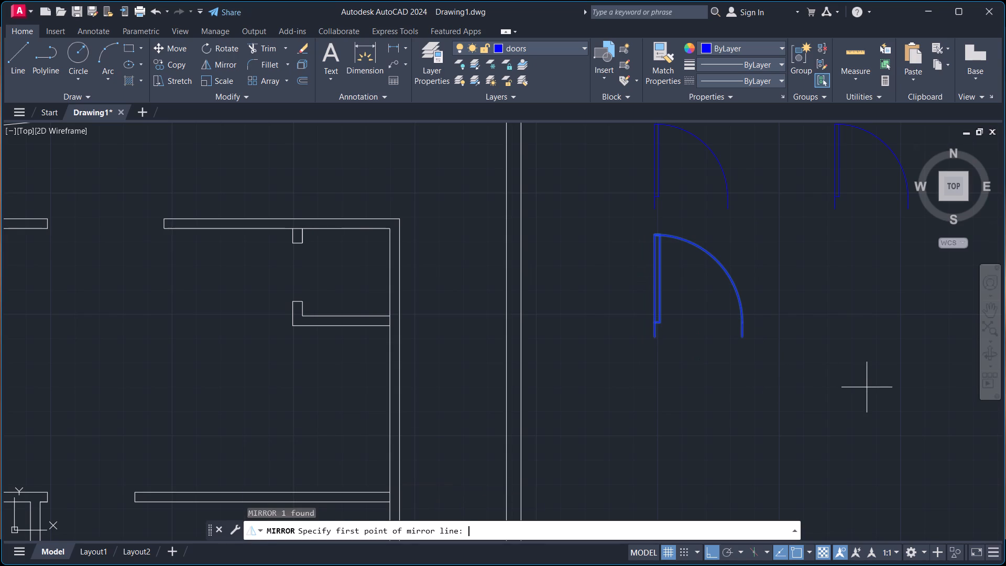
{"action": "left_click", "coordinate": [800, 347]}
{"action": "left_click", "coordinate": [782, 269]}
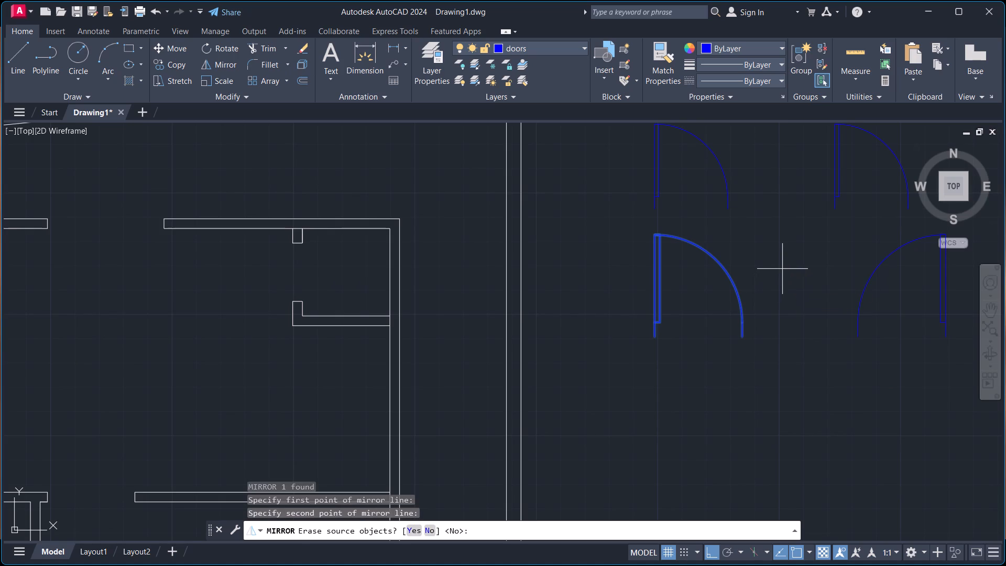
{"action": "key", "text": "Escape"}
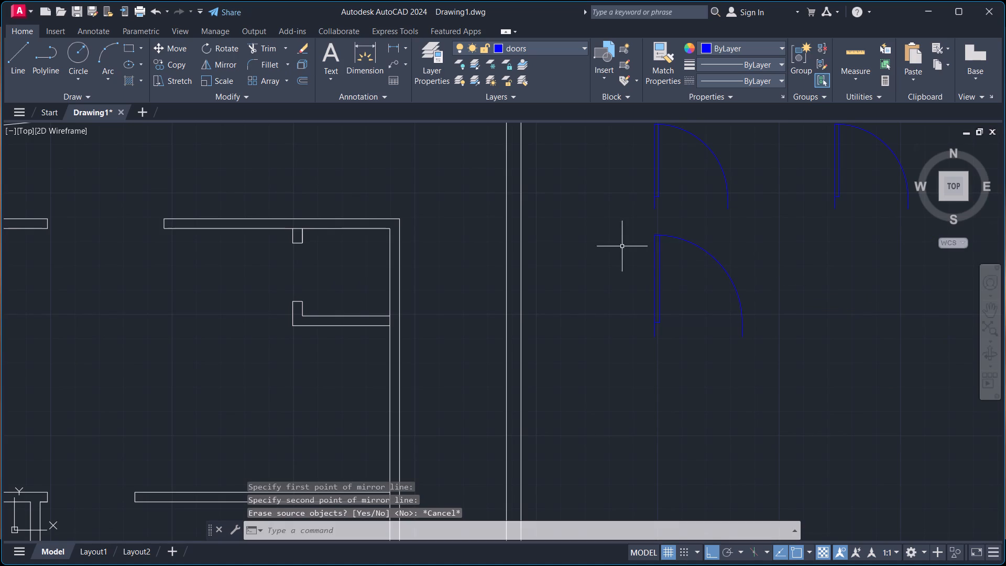
Mirror the 3' door across a vertical line to its east, keeping the source door.
{"action": "left_click", "coordinate": [653, 251]}
{"action": "type", "text": "mi"}
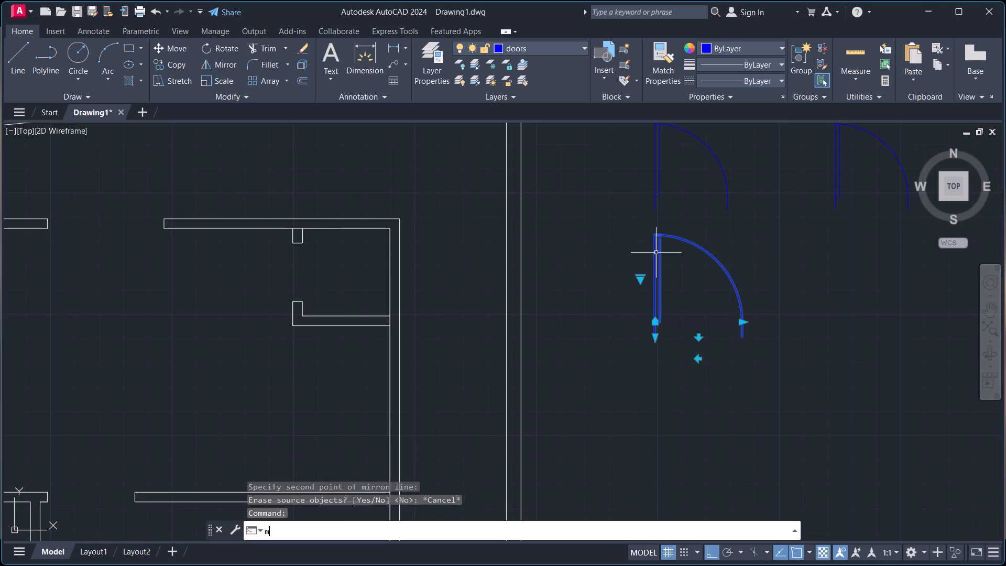
{"action": "key", "text": "Return"}
{"action": "left_click", "coordinate": [815, 352]}
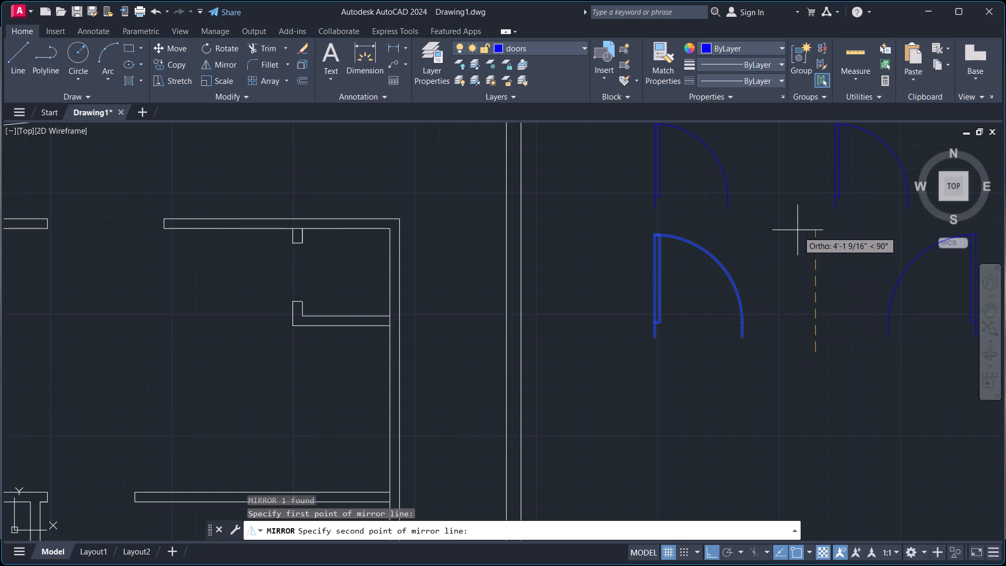
{"action": "left_click", "coordinate": [796, 230]}
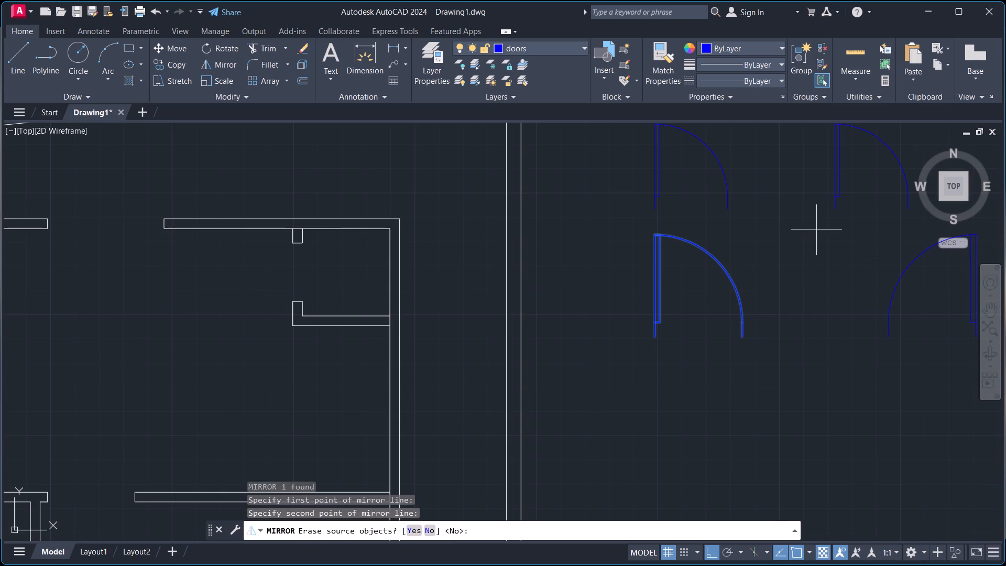
{"action": "key", "text": "Return"}
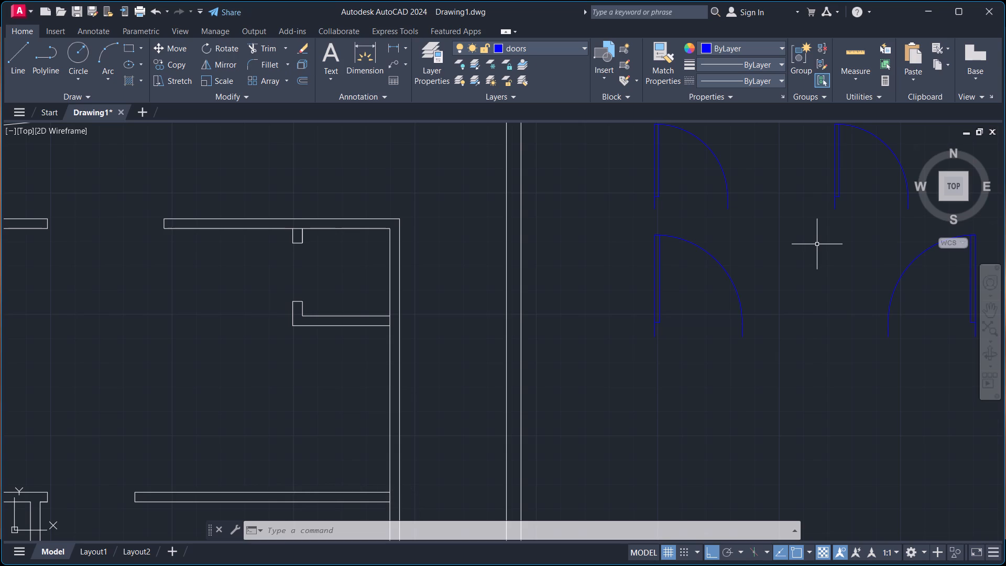
Rotate the original 3' door 180° about its hinge-side lower end.
{"action": "scroll", "coordinate": [819, 248], "scroll_direction": "down", "scroll_amount": 2}
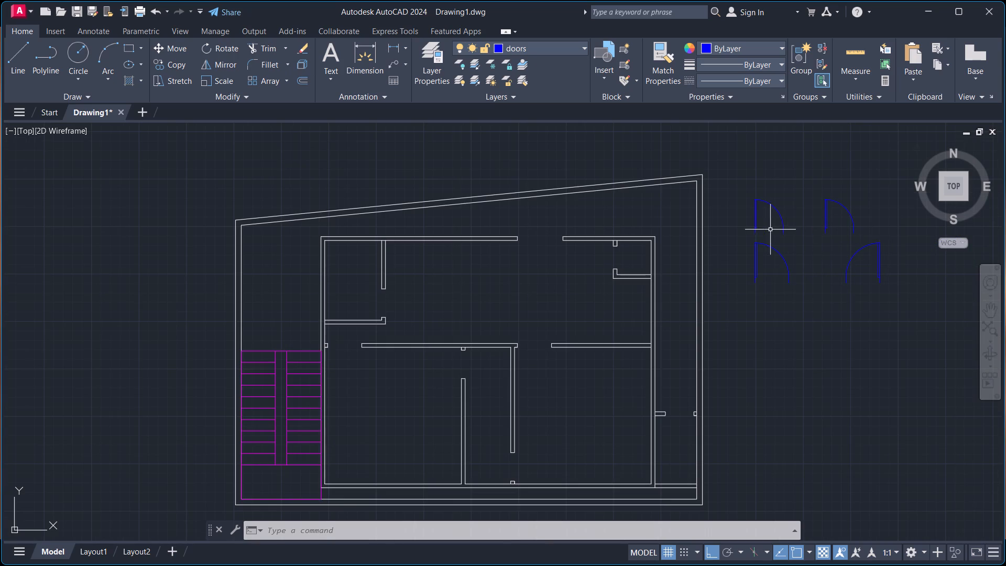
{"action": "middle_click", "coordinate": [810, 252]}
{"action": "left_click", "coordinate": [748, 235]}
{"action": "left_click", "coordinate": [806, 304]}
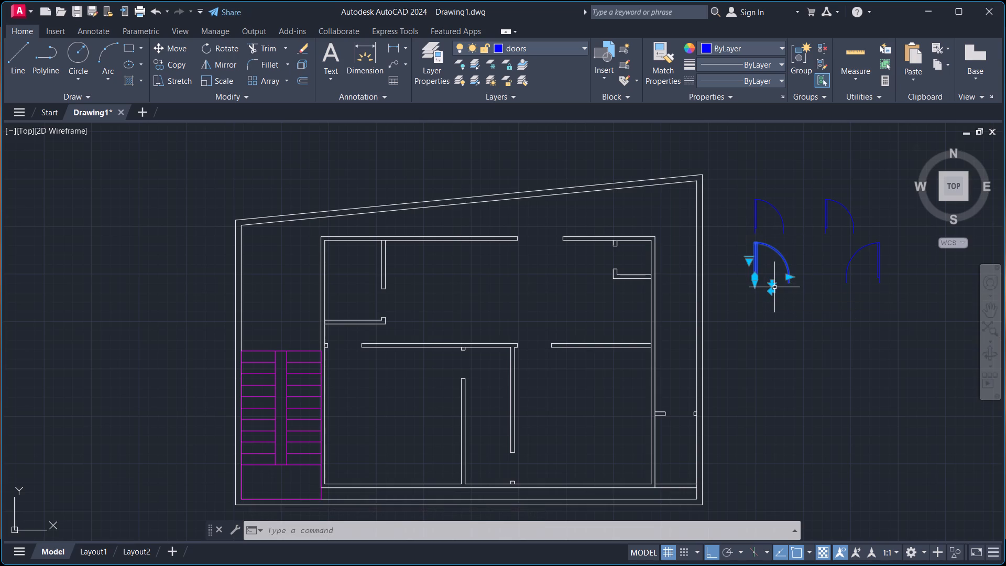
{"action": "key", "text": "r"}
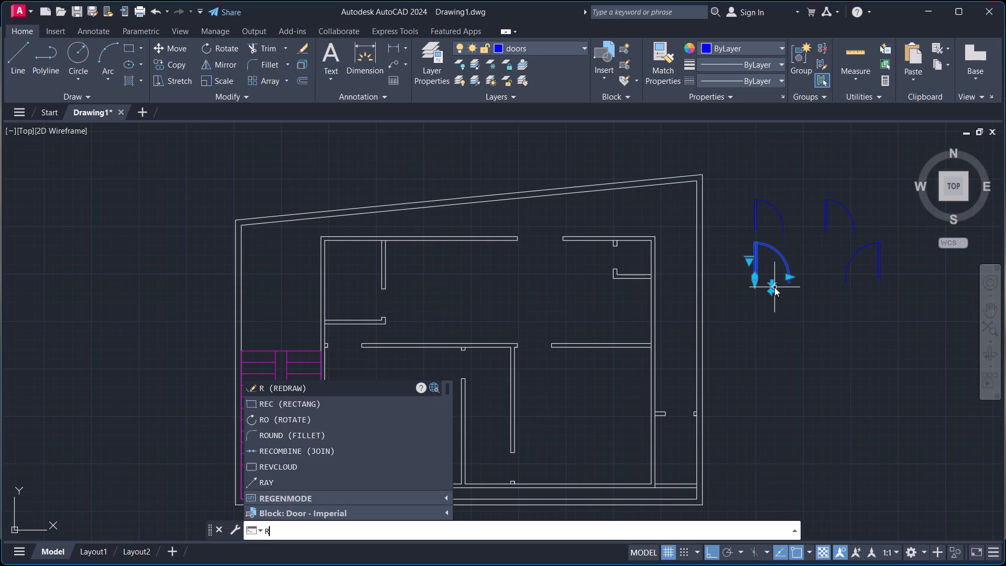
{"action": "key", "text": "o"}
{"action": "key", "text": "Return"}
{"action": "left_click", "coordinate": [757, 289]}
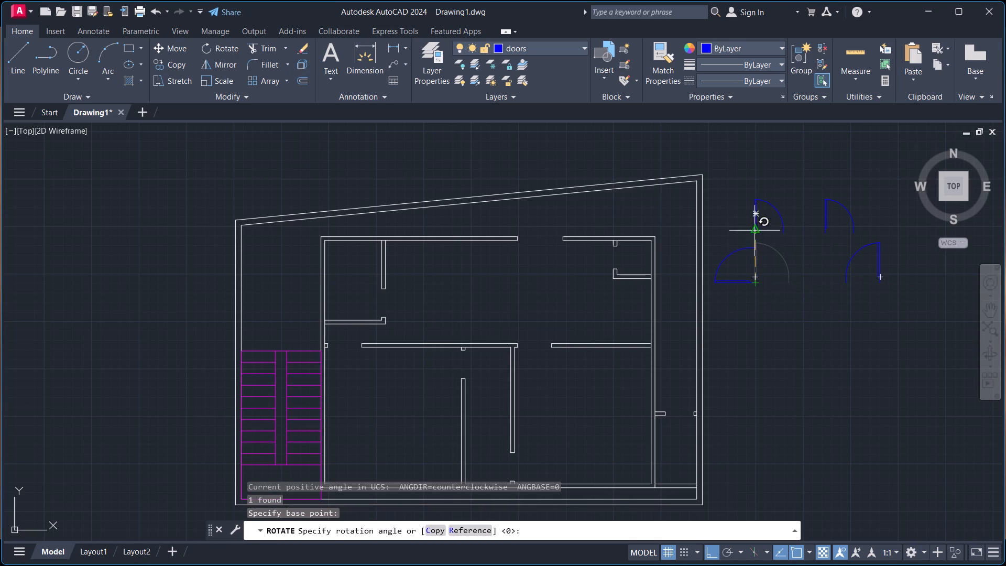
{"action": "left_click", "coordinate": [710, 282]}
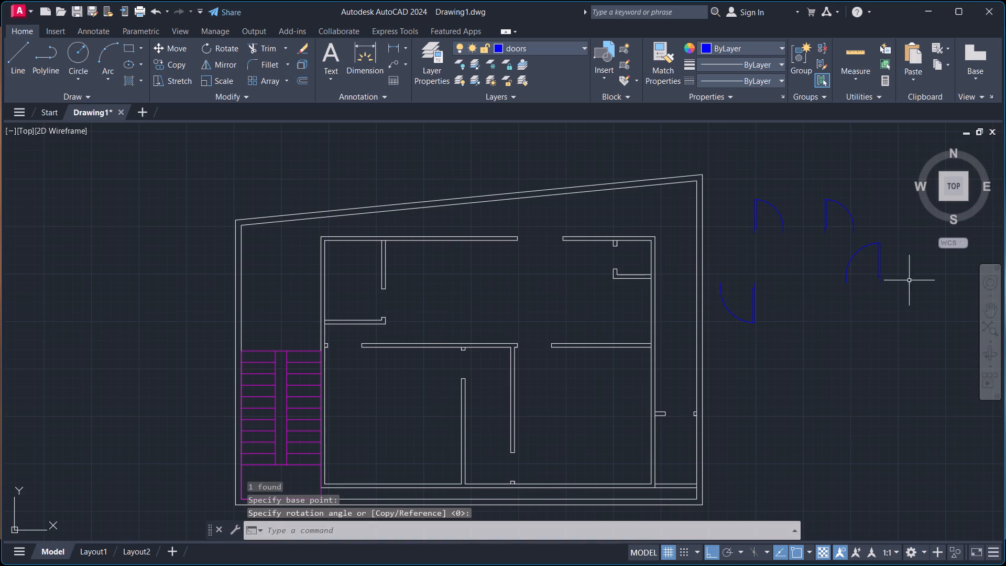
Rotate the mirrored 3' door 180° about its hinge-side lower end.
{"action": "left_click", "coordinate": [880, 281]}
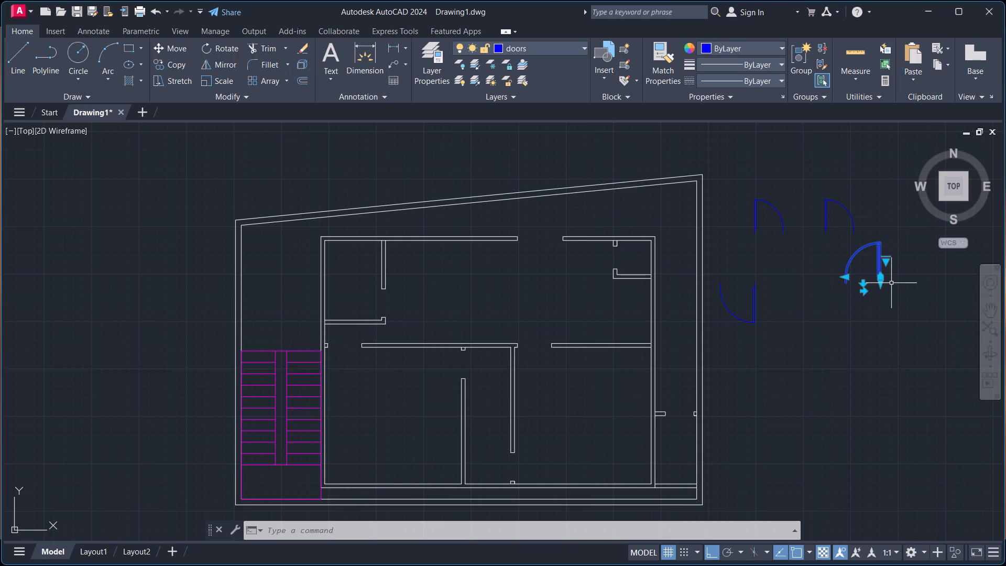
{"action": "type", "text": "ro"}
{"action": "key", "text": "Return"}
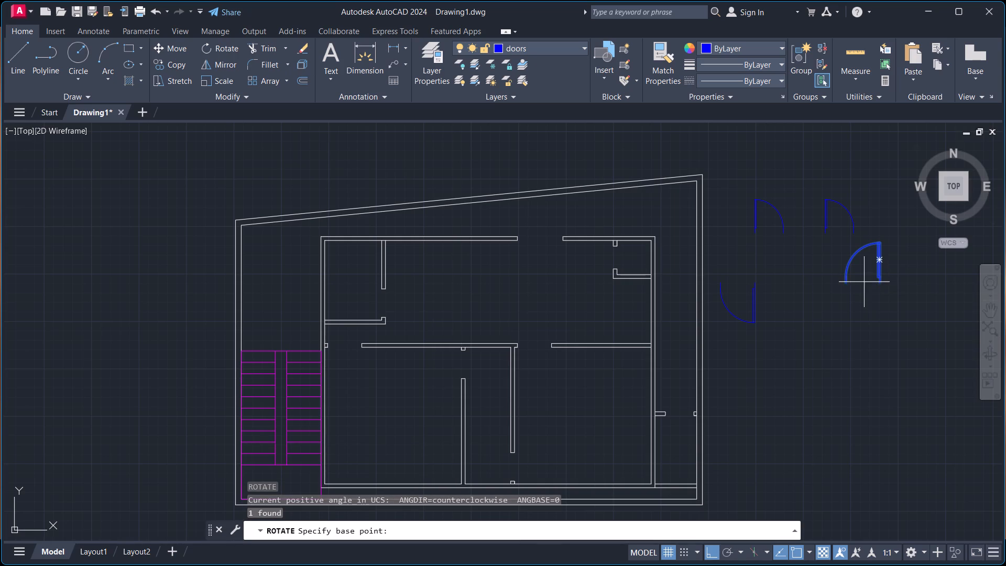
{"action": "left_click", "coordinate": [885, 285]}
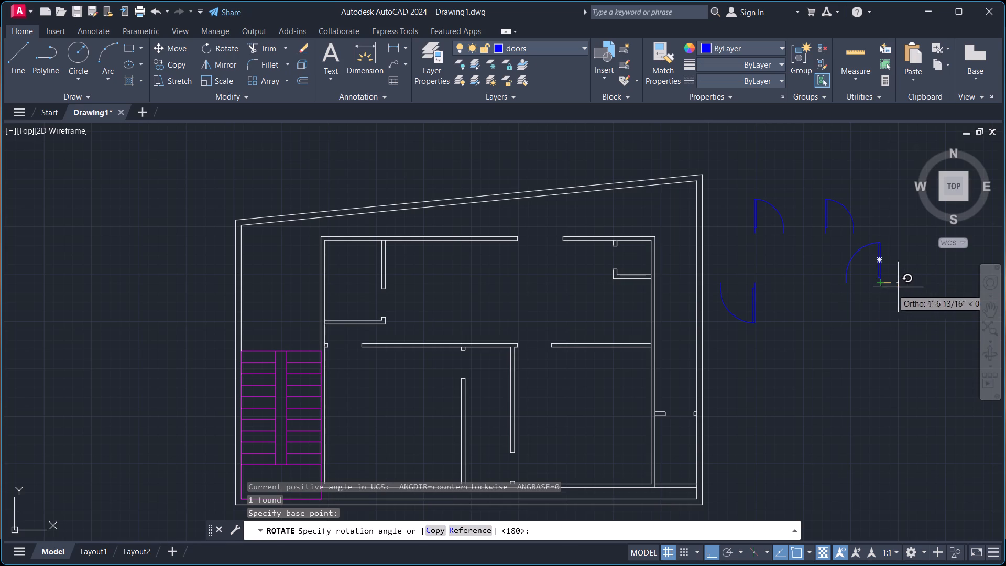
{"action": "left_click", "coordinate": [821, 293]}
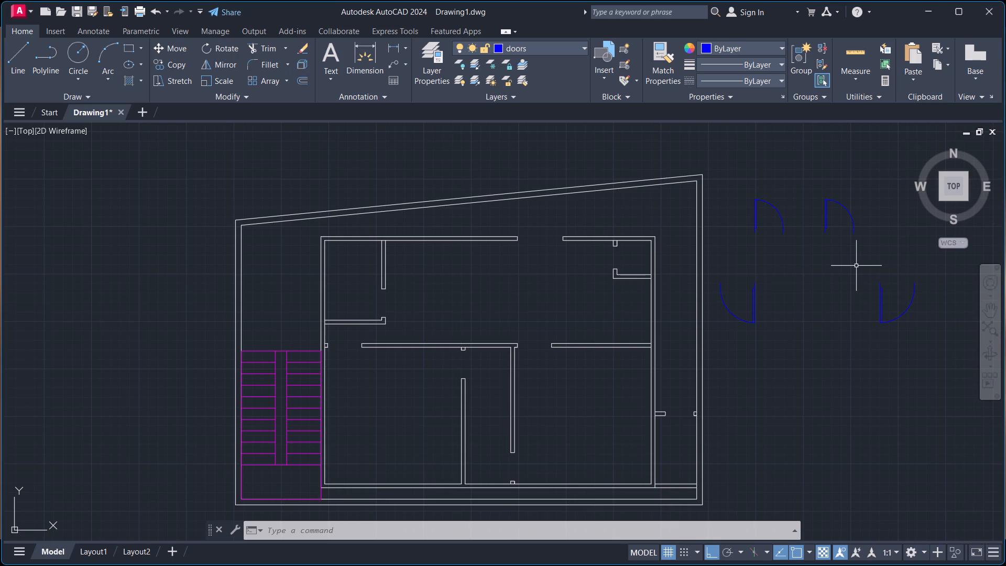
Copy the southeastern 3' door from its hinge-side upper end into the western and central openings of the middle horizontal wall.
{"action": "left_click", "coordinate": [856, 265]}
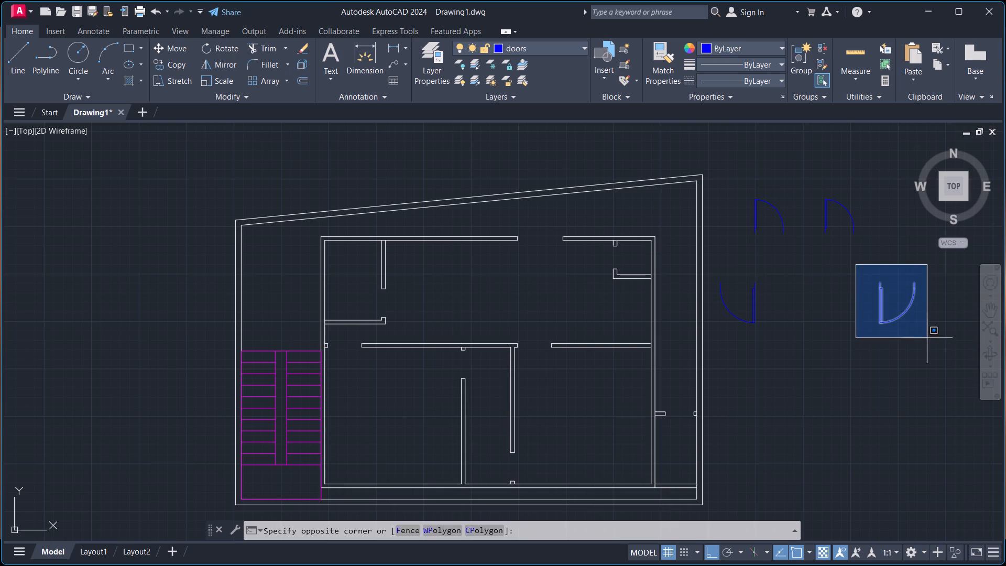
{"action": "left_click", "coordinate": [930, 341]}
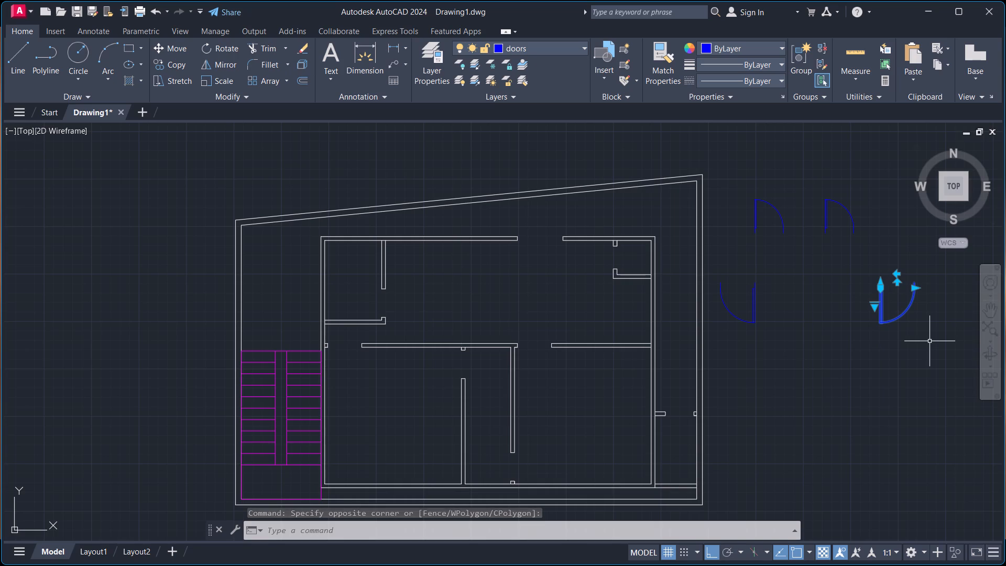
{"action": "type", "text": "co"}
{"action": "key", "text": "Return"}
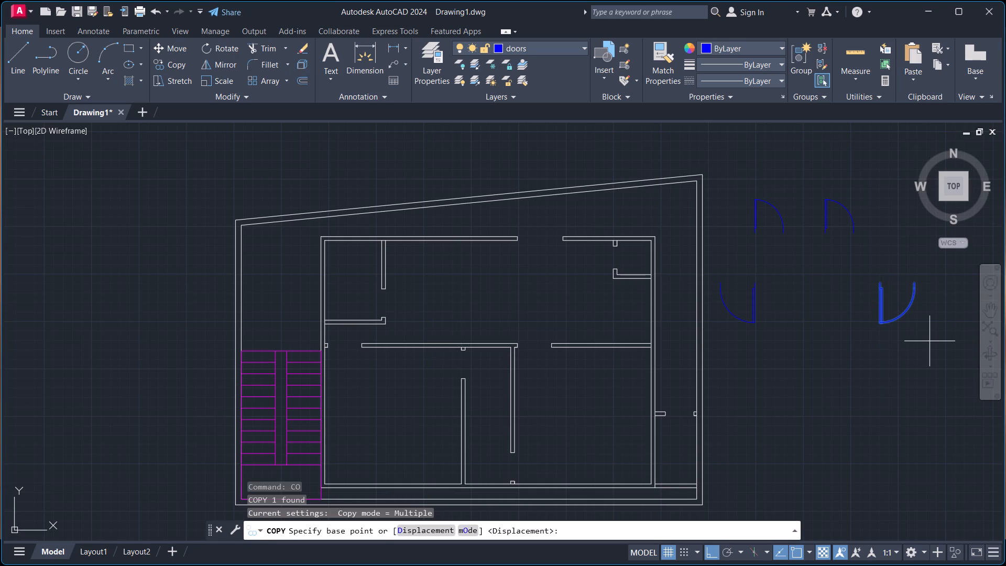
{"action": "left_click", "coordinate": [880, 280]}
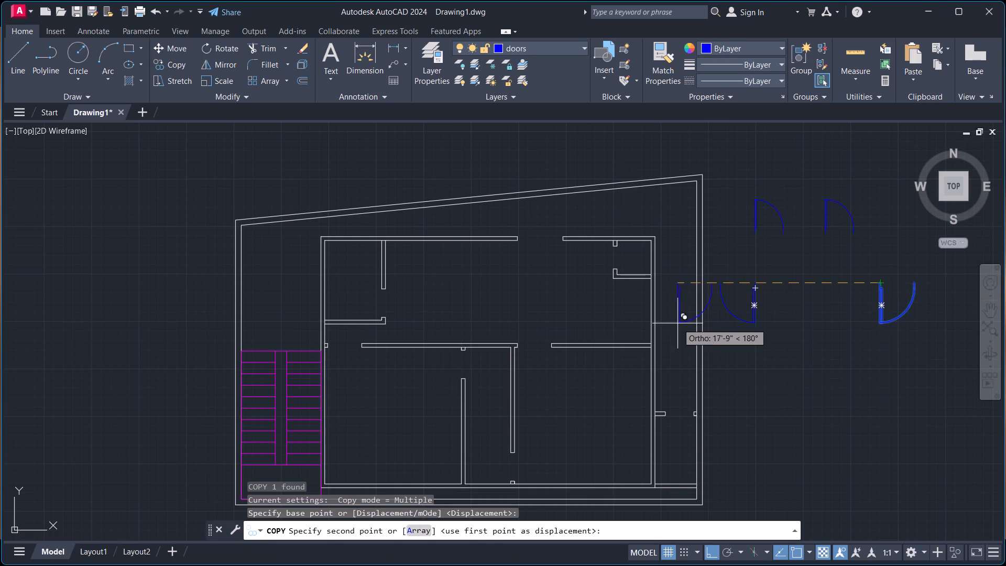
{"action": "key", "text": "F8"}
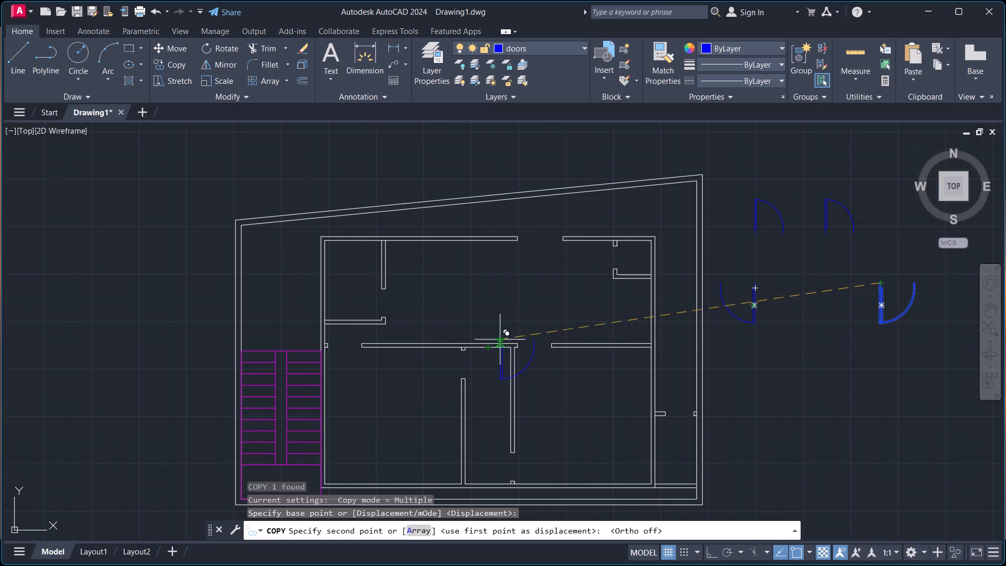
{"action": "scroll", "coordinate": [517, 340], "scroll_direction": "up", "scroll_amount": 3}
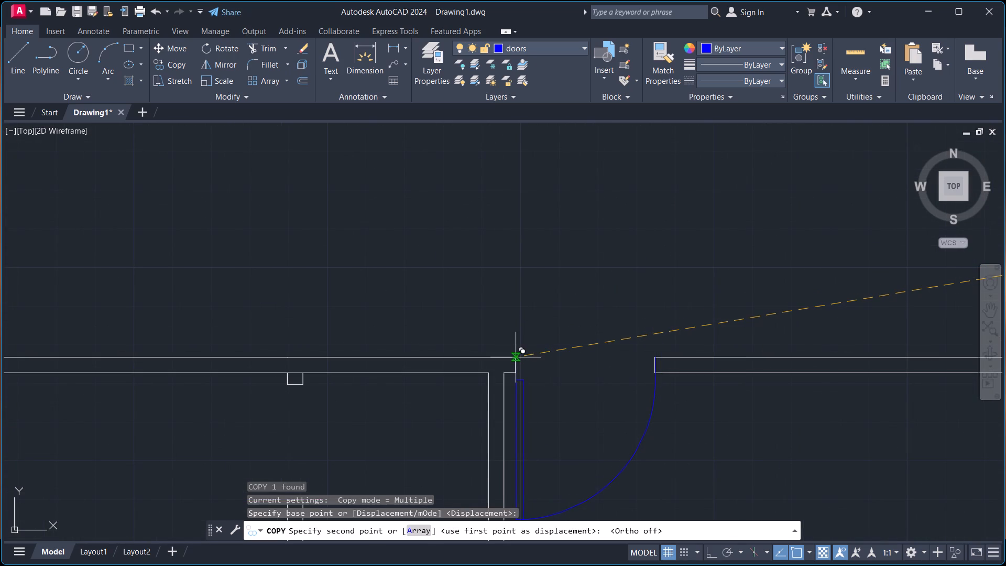
{"action": "left_click", "coordinate": [512, 360]}
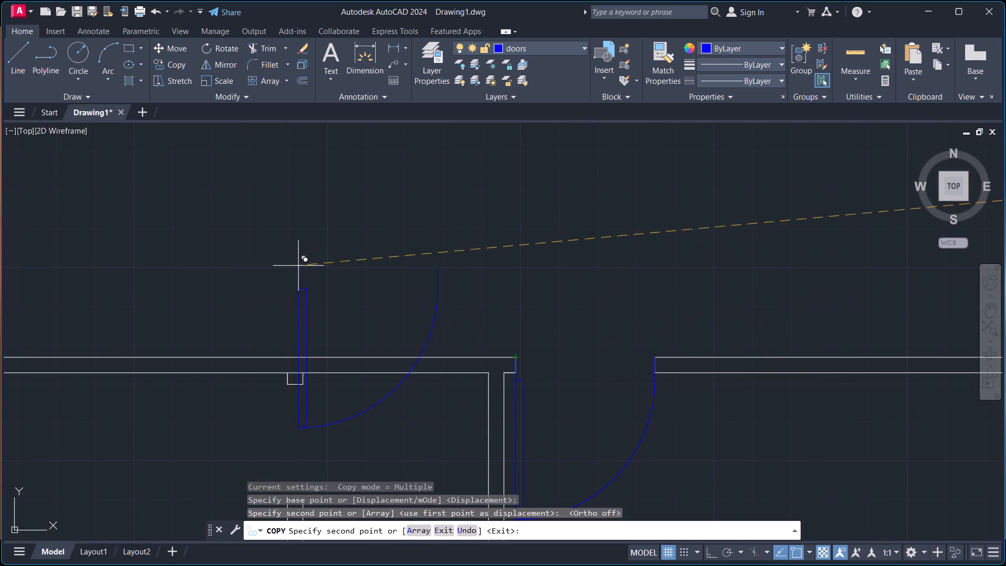
{"action": "scroll", "coordinate": [350, 270], "scroll_direction": "down", "scroll_amount": 2}
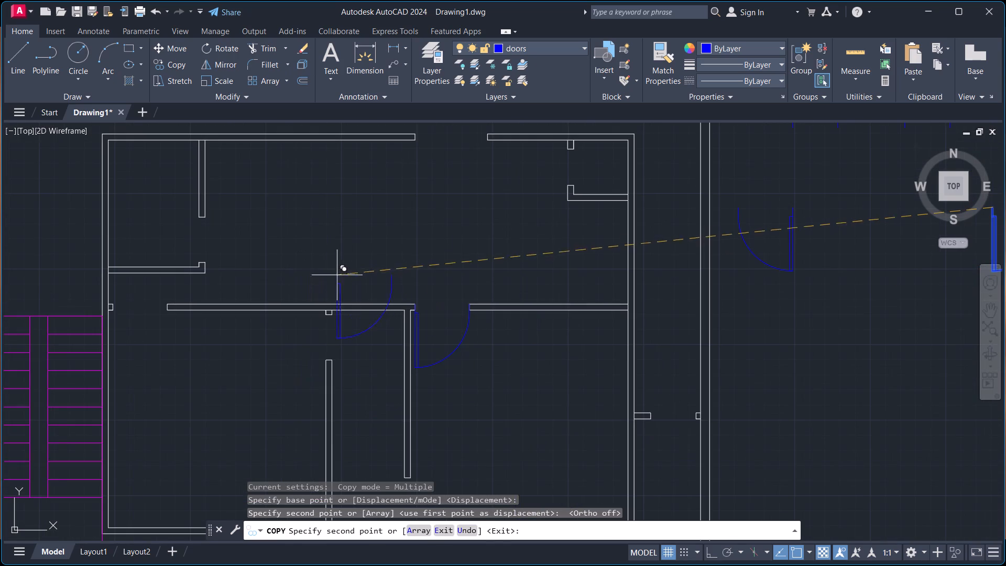
{"action": "scroll", "coordinate": [115, 309], "scroll_direction": "up", "scroll_amount": 3}
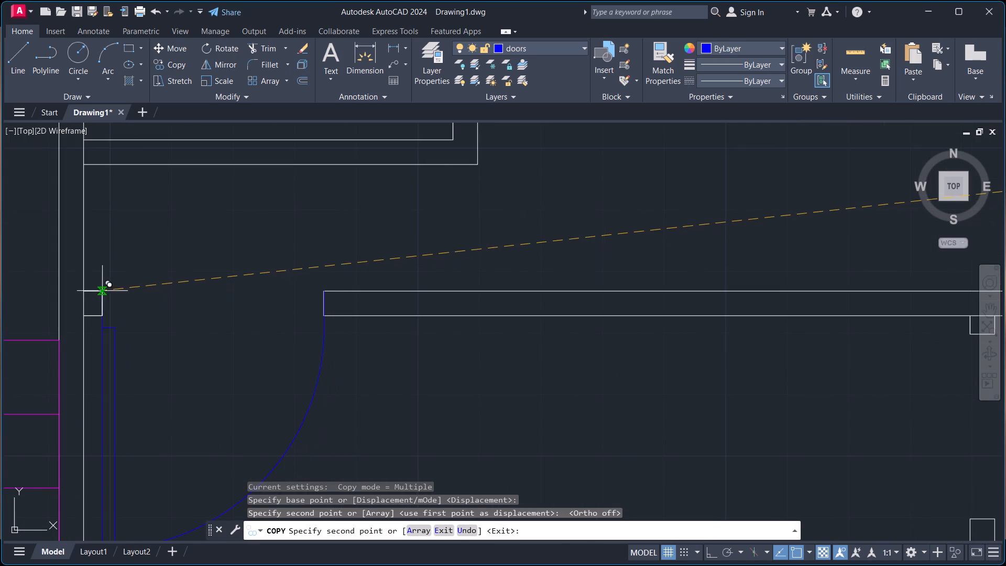
{"action": "left_click", "coordinate": [105, 287]}
{"action": "scroll", "coordinate": [362, 244], "scroll_direction": "down", "scroll_amount": 4}
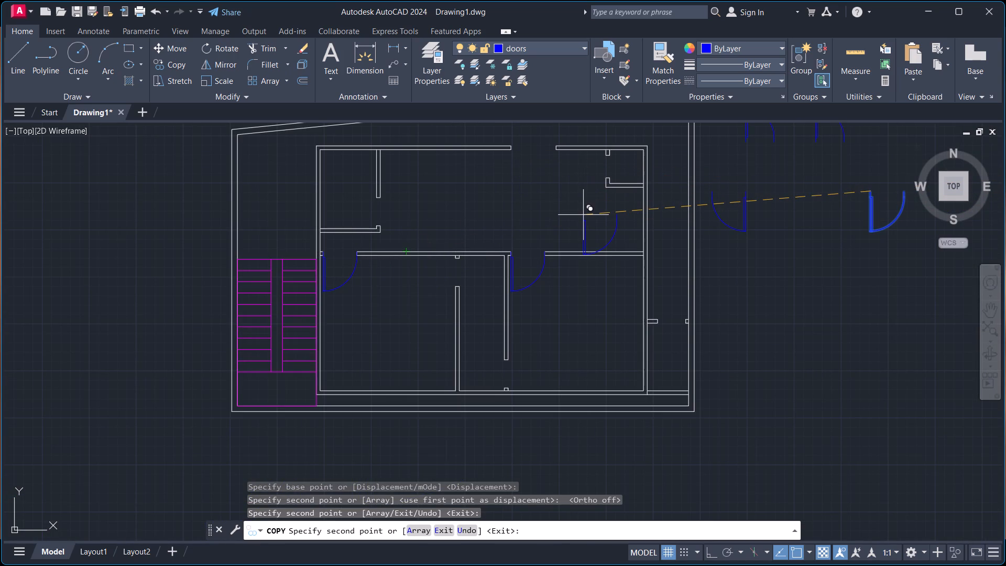
{"action": "scroll", "coordinate": [600, 212], "scroll_direction": "down", "scroll_amount": 1}
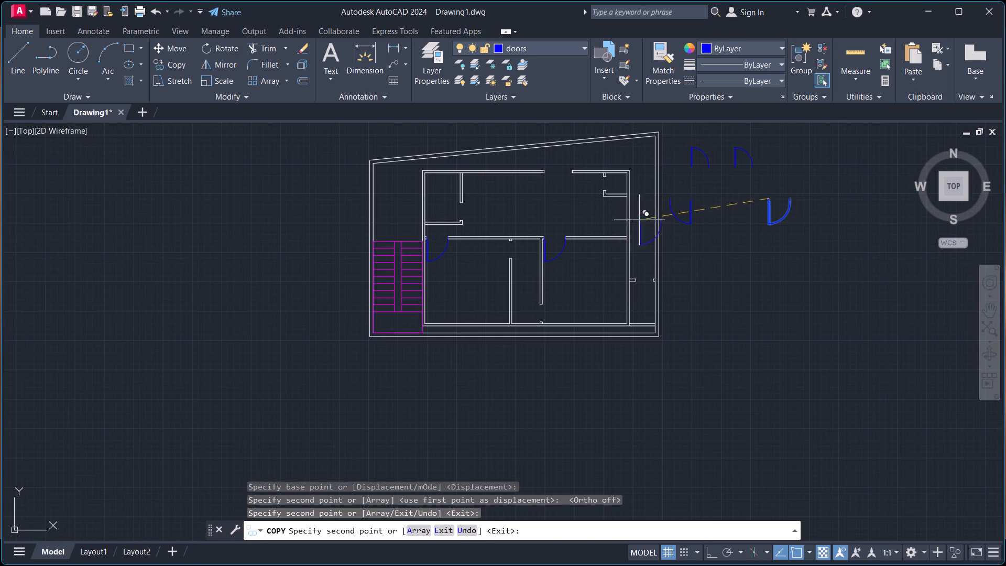
{"action": "left_click", "coordinate": [770, 203]}
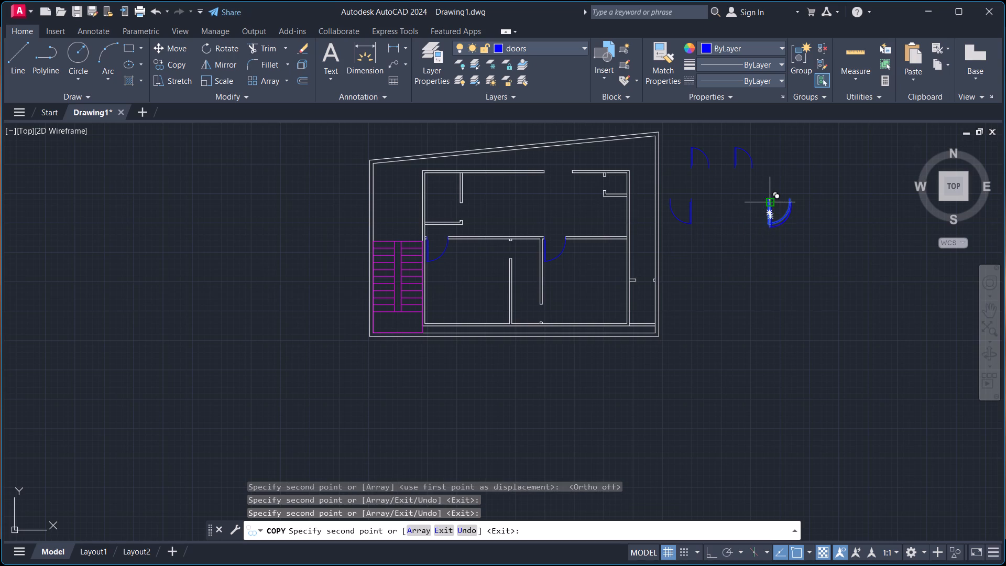
{"action": "key", "text": "Escape"}
Erase the source 3' door and its overlapping duplicate southeast of the spare doors.
{"action": "left_click", "coordinate": [753, 190]}
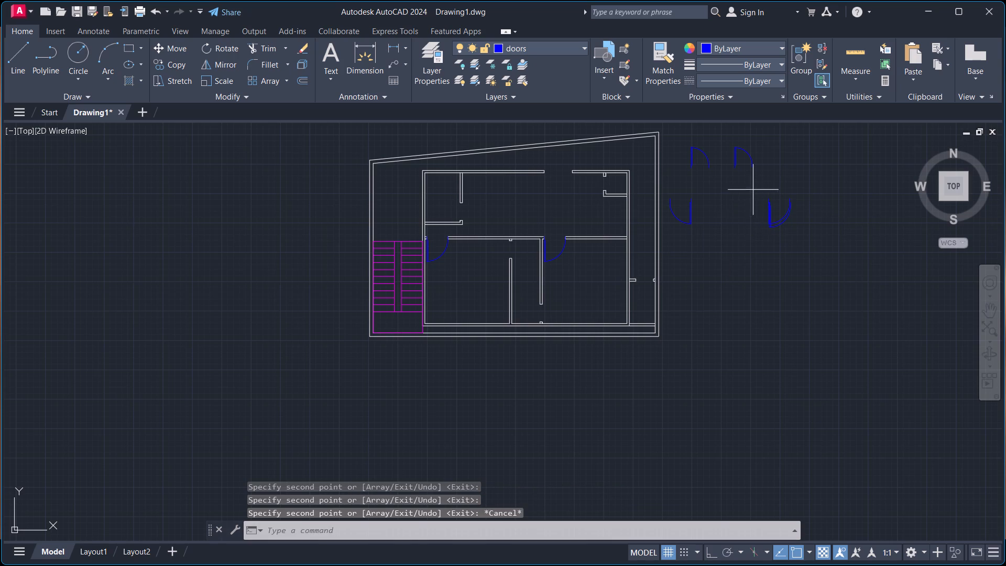
{"action": "left_click", "coordinate": [807, 243]}
{"action": "key", "text": "e"}
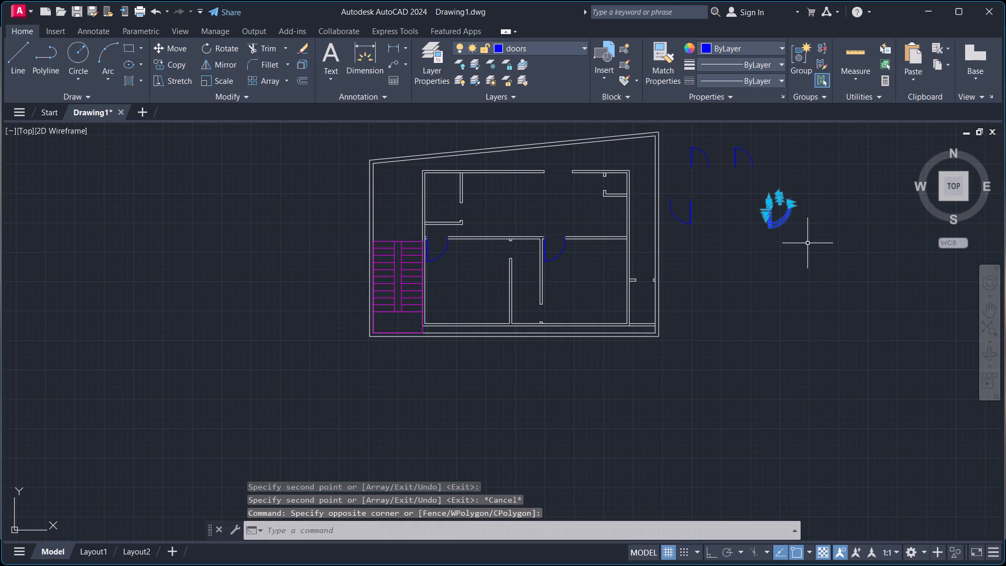
{"action": "key", "text": "Return"}
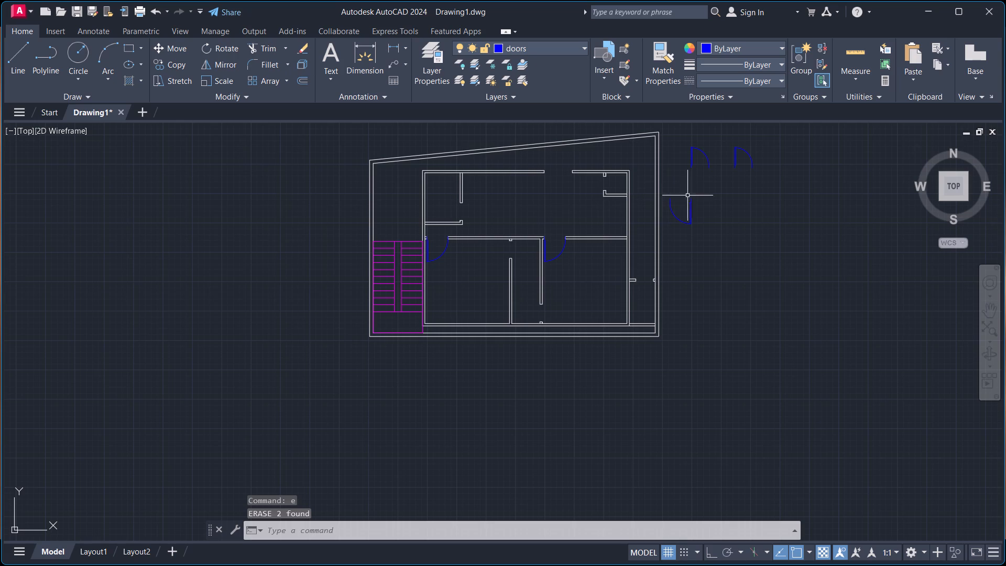
Scale the northeastern spare door from its hinge-side lower end, using its opening width as the reference length and 2'6" as the new length.
{"action": "middle_click_drag", "start_coordinate": [710, 209], "coordinate": [653, 290]}
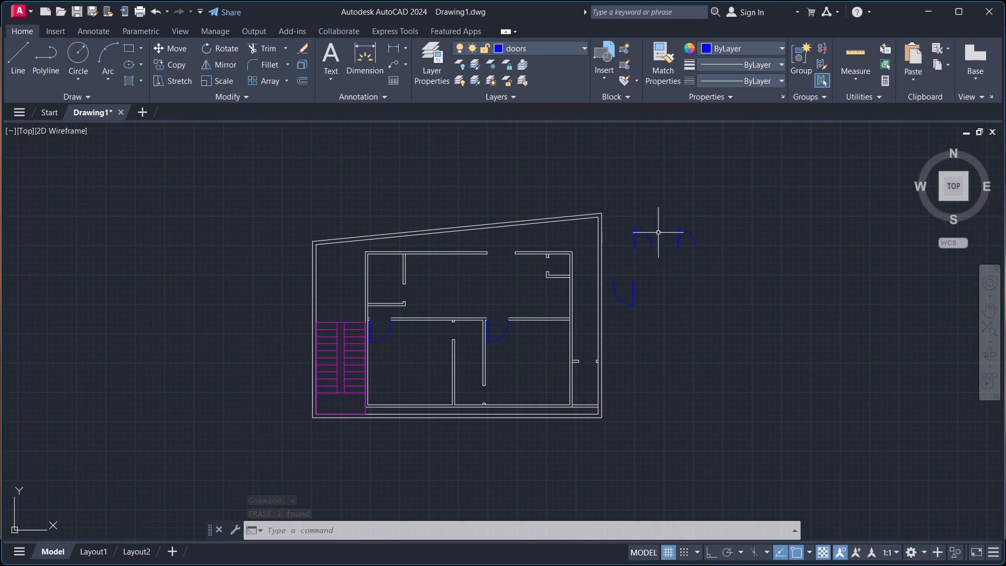
{"action": "left_click_drag", "start_coordinate": [665, 223], "coordinate": [671, 228]}
{"action": "left_click", "coordinate": [747, 279]}
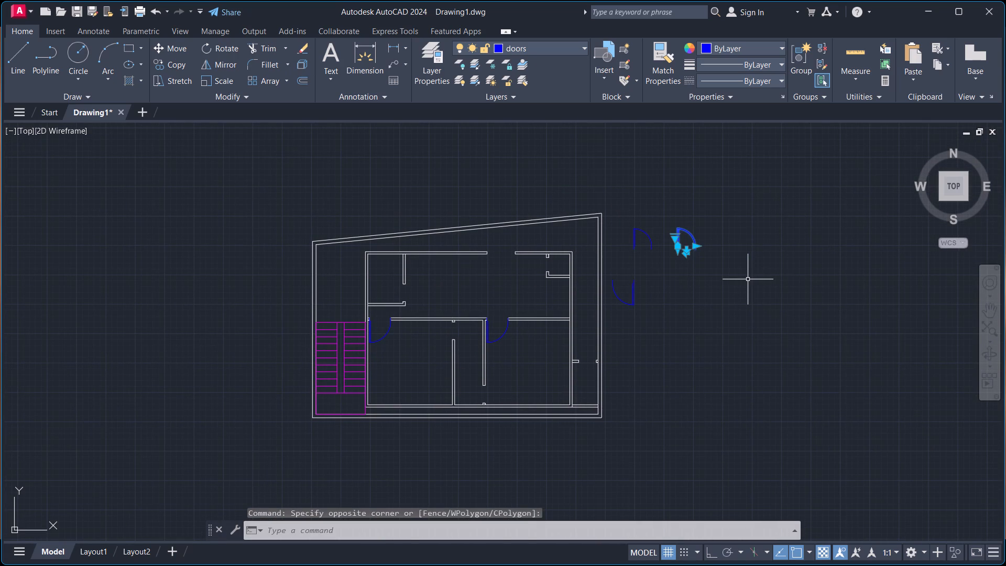
{"action": "type", "text": "sc"}
{"action": "key", "text": "Return"}
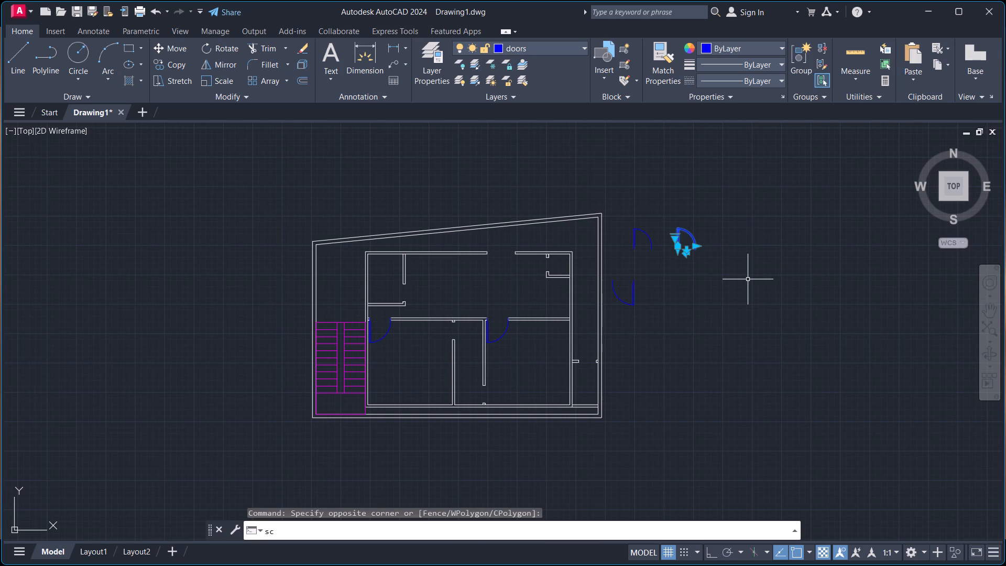
{"action": "scroll", "coordinate": [668, 239], "scroll_direction": "up", "scroll_amount": 3}
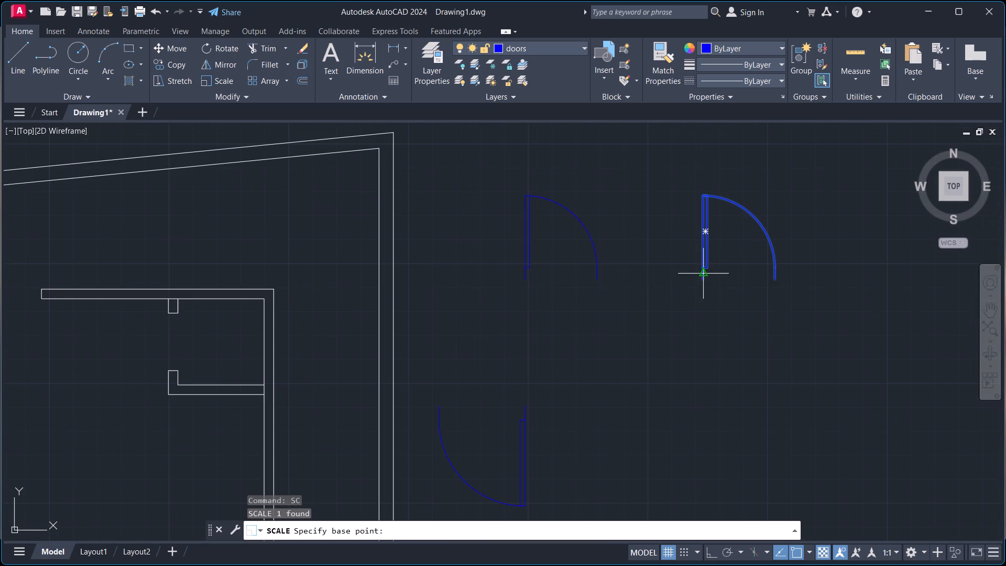
{"action": "left_click", "coordinate": [705, 282]}
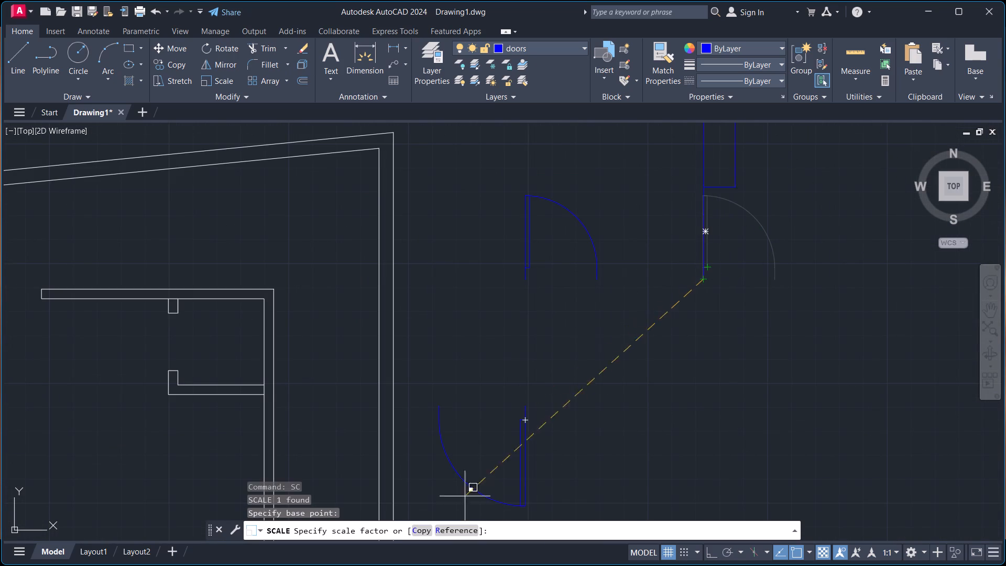
{"action": "left_click", "coordinate": [463, 528]}
{"action": "left_click", "coordinate": [704, 285]}
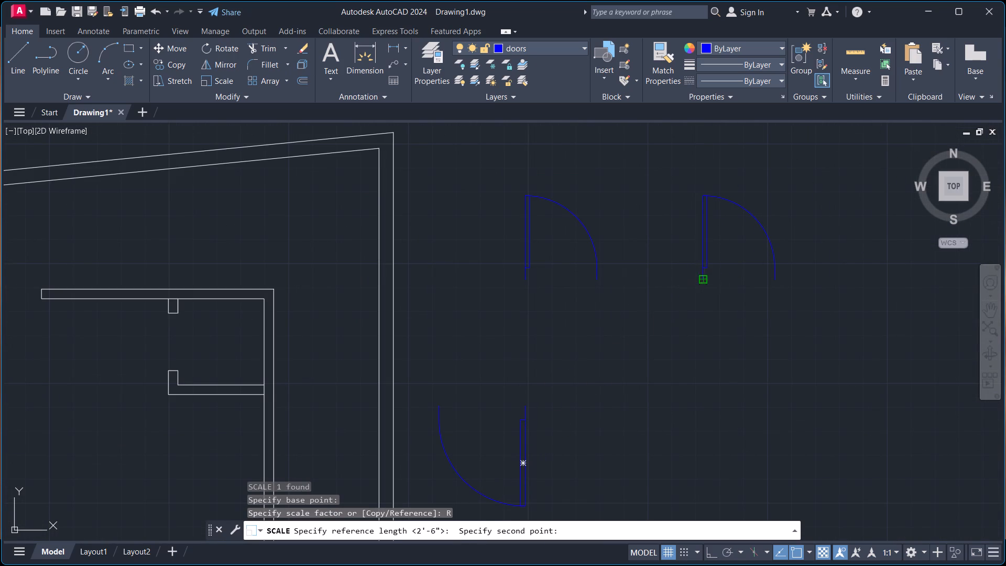
{"action": "left_click", "coordinate": [775, 282]}
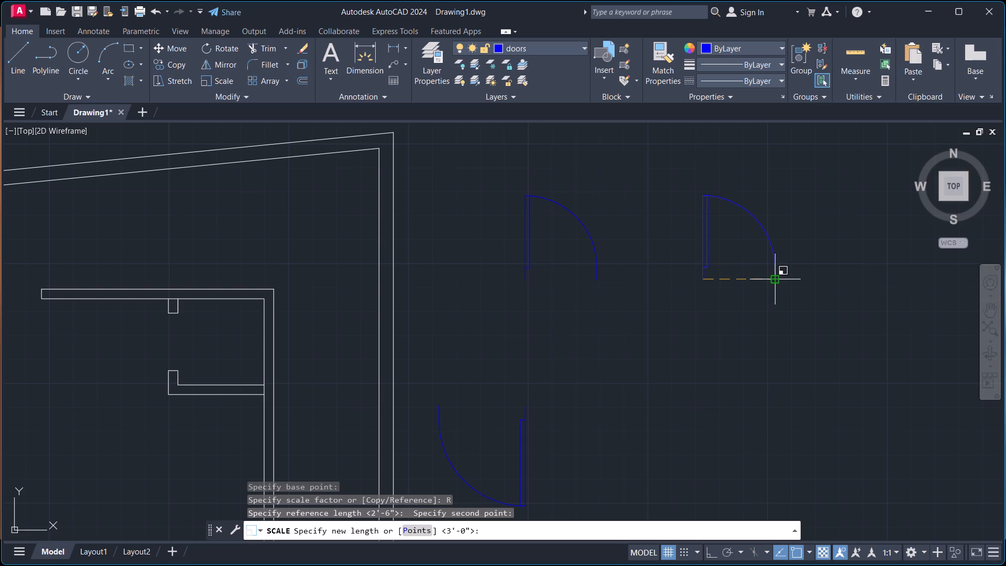
{"action": "type", "text": "2'6"}
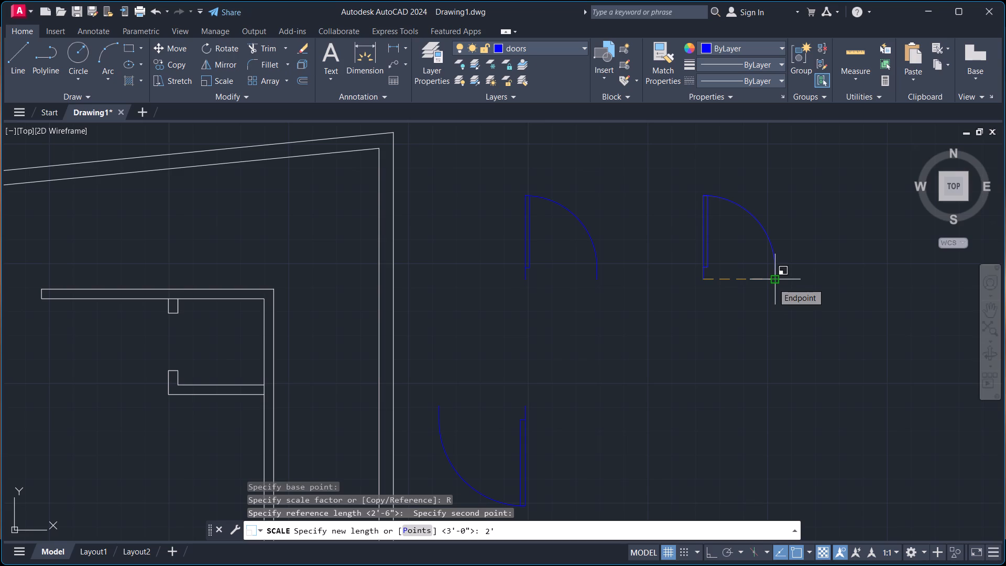
{"action": "key", "text": "shift+quotedbl"}
{"action": "key", "text": "Return"}
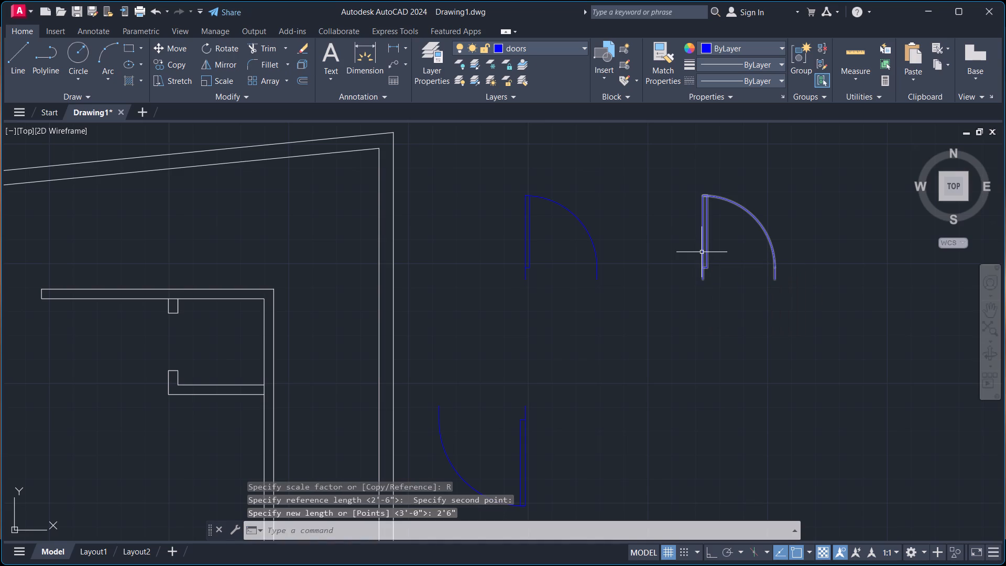
{"action": "key", "text": "Escape"}
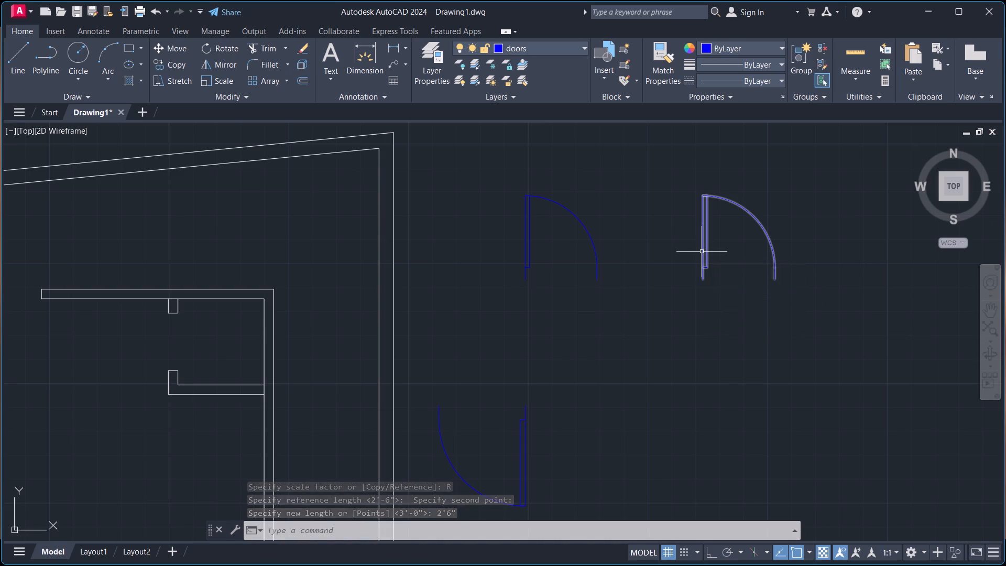
Copy the 2'6" door twice from its hinge-side lower end, placing one copy just south and another to the southeast.
{"action": "left_click_drag", "start_coordinate": [686, 181], "coordinate": [717, 214]}
{"action": "left_click", "coordinate": [815, 347]}
{"action": "type", "text": "co"}
{"action": "key", "text": "Return"}
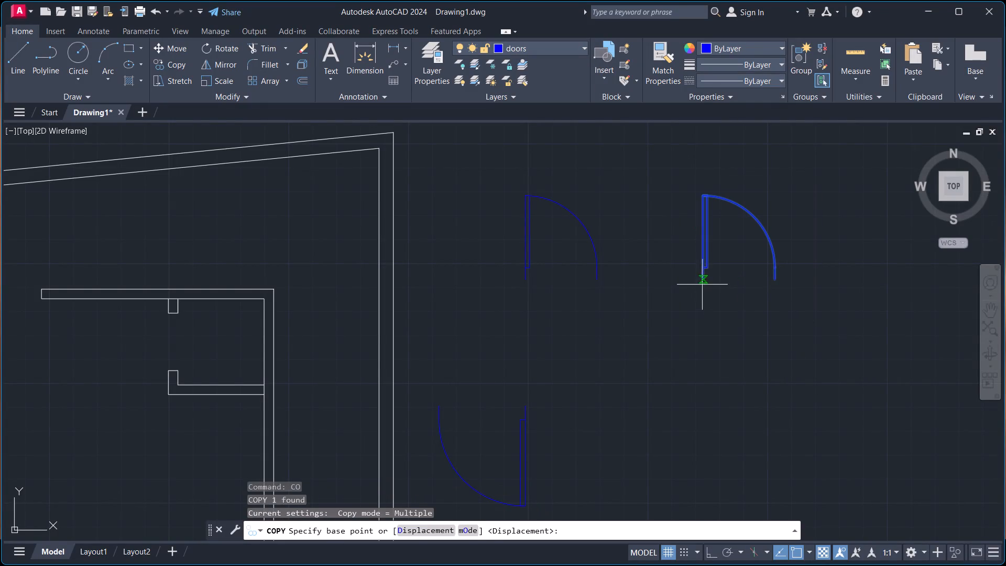
{"action": "left_click", "coordinate": [700, 283]}
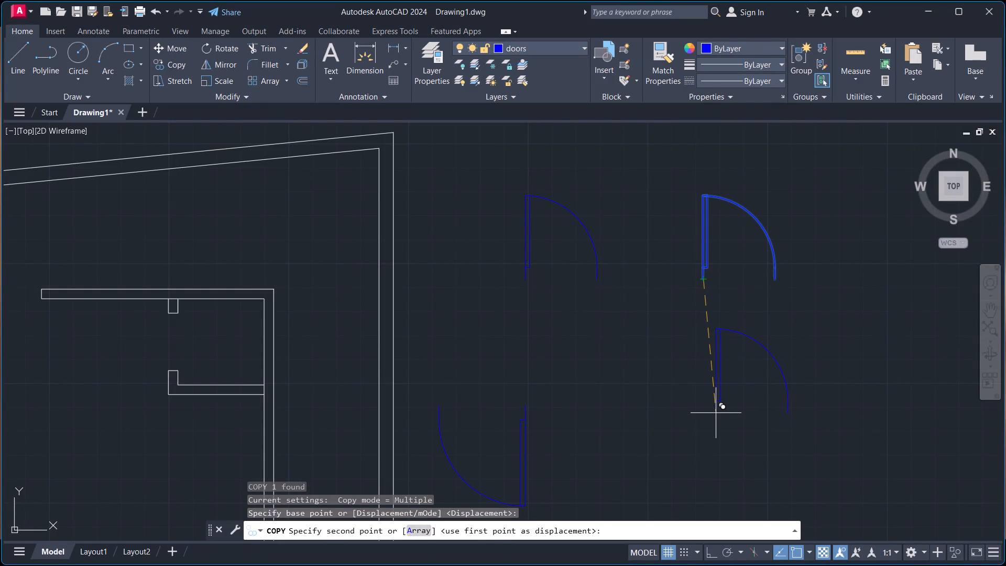
{"action": "left_click", "coordinate": [716, 413]}
{"action": "scroll", "coordinate": [803, 324], "scroll_direction": "down", "scroll_amount": 1}
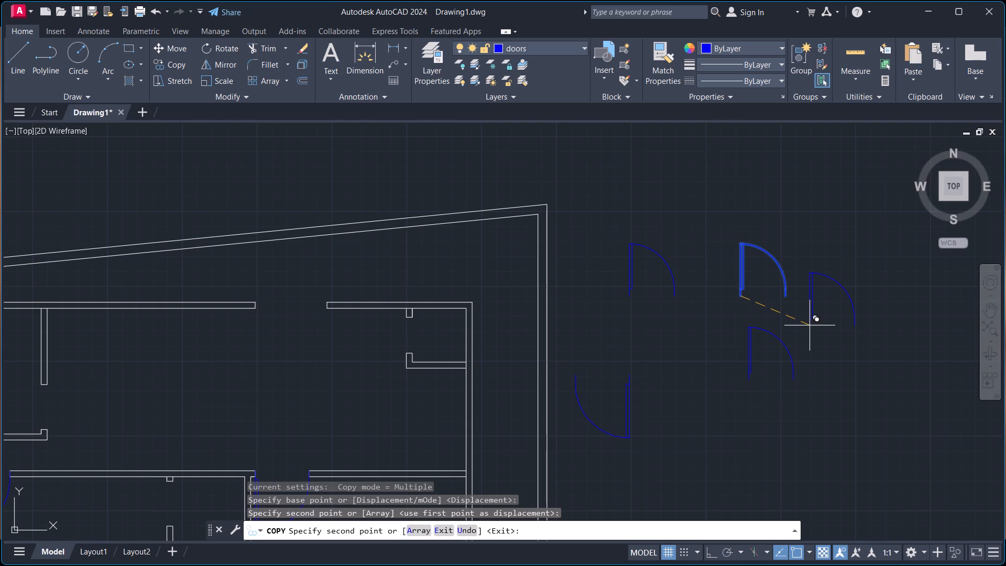
{"action": "left_click", "coordinate": [860, 373]}
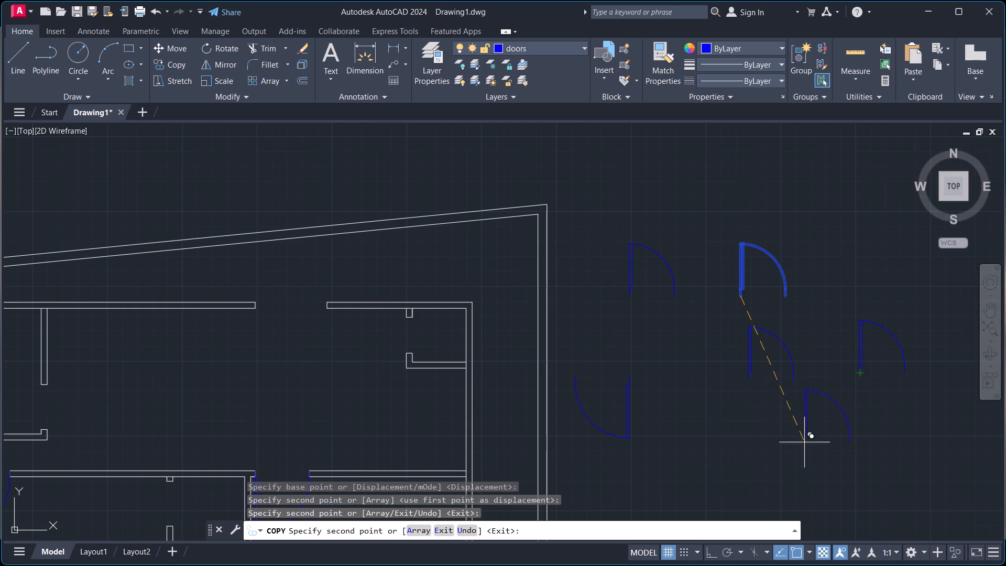
{"action": "scroll", "coordinate": [810, 383], "scroll_direction": "down", "scroll_amount": 1}
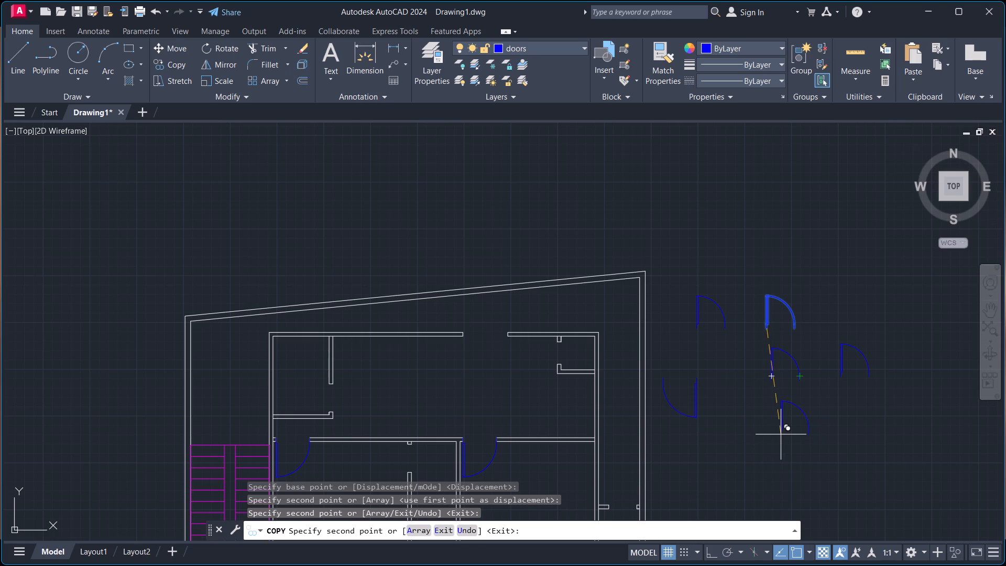
{"action": "key", "text": "Escape"}
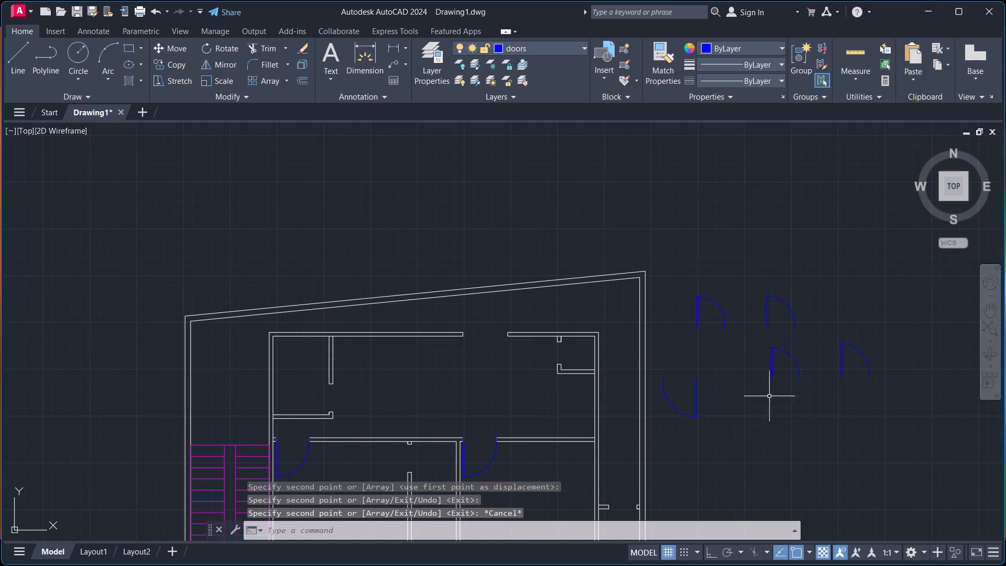
Rotate the northern 2'6" spare door 90° counterclockwise about its hinge-side lower end.
{"action": "left_click_drag", "start_coordinate": [753, 281], "coordinate": [754, 290]}
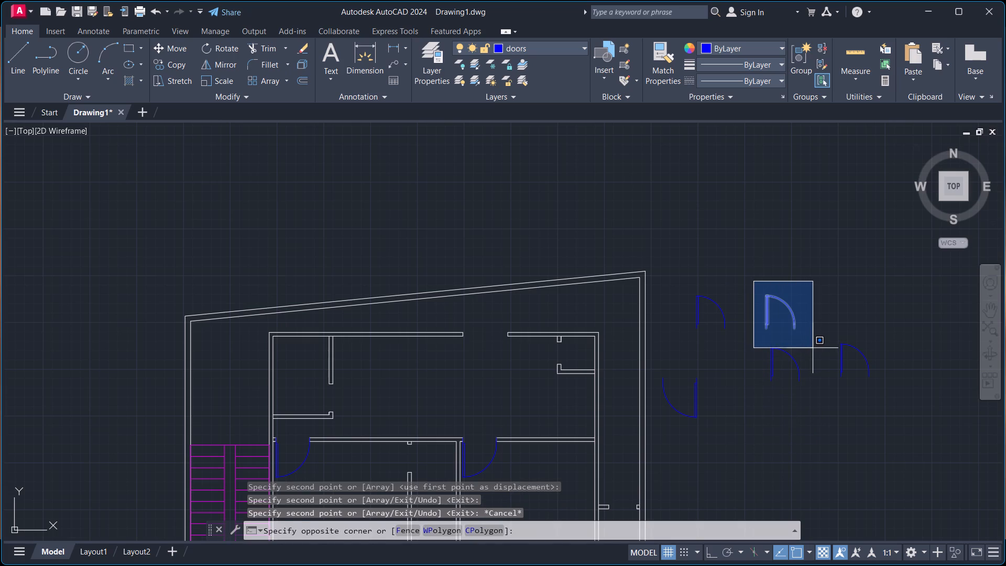
{"action": "left_click", "coordinate": [814, 345]}
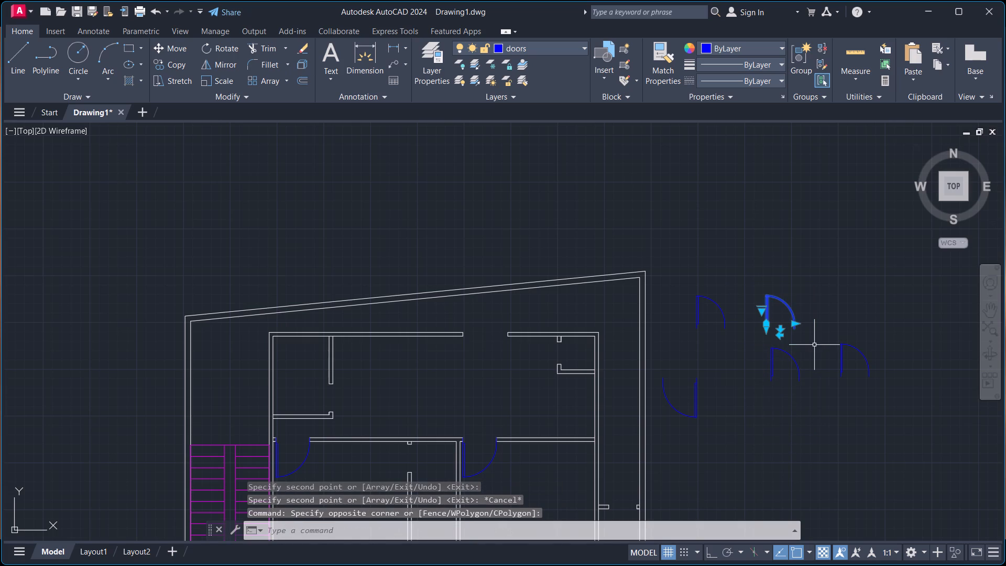
{"action": "type", "text": "ro"}
{"action": "key", "text": "Return"}
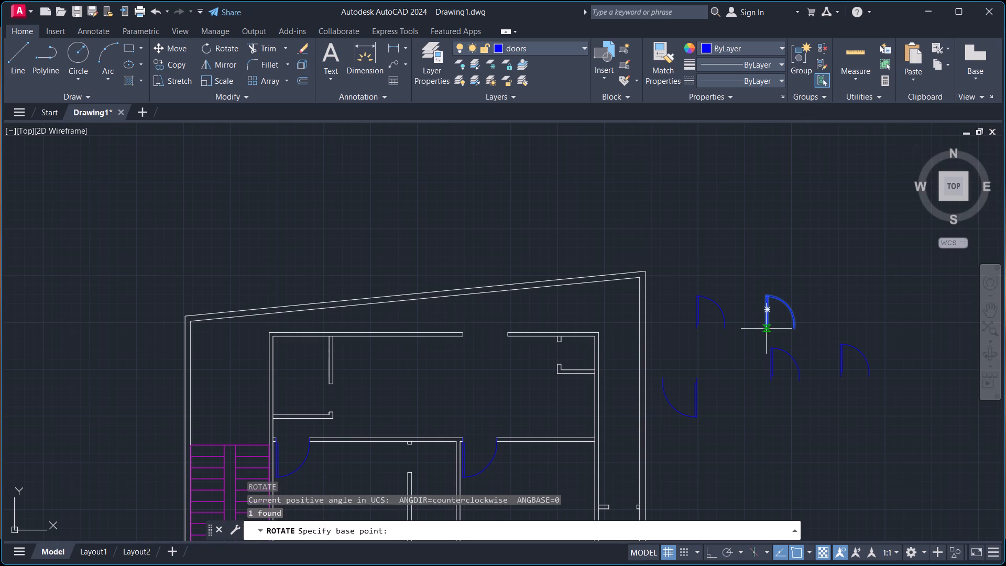
{"action": "left_click", "coordinate": [765, 331]}
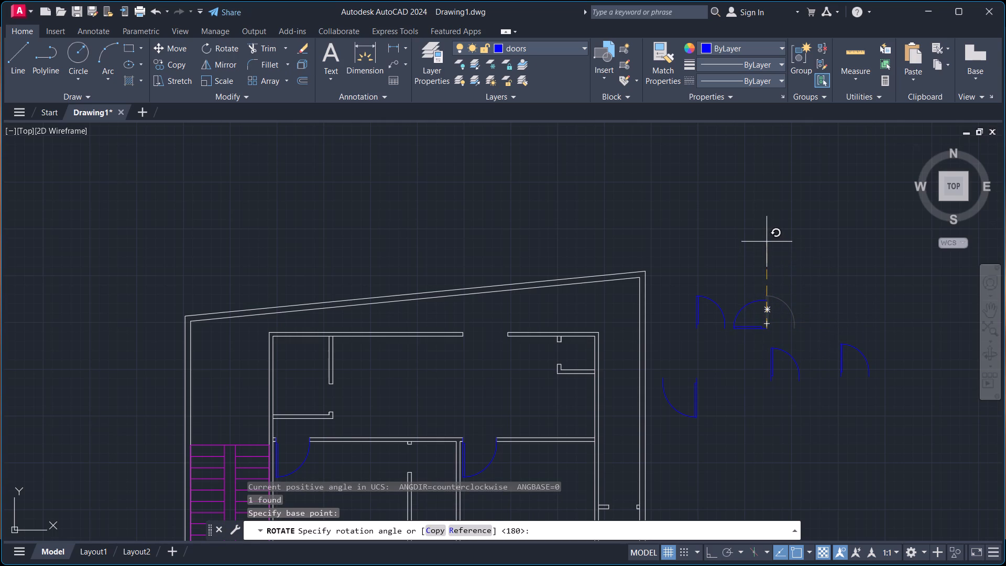
{"action": "key", "text": "F8"}
{"action": "left_click", "coordinate": [771, 231]}
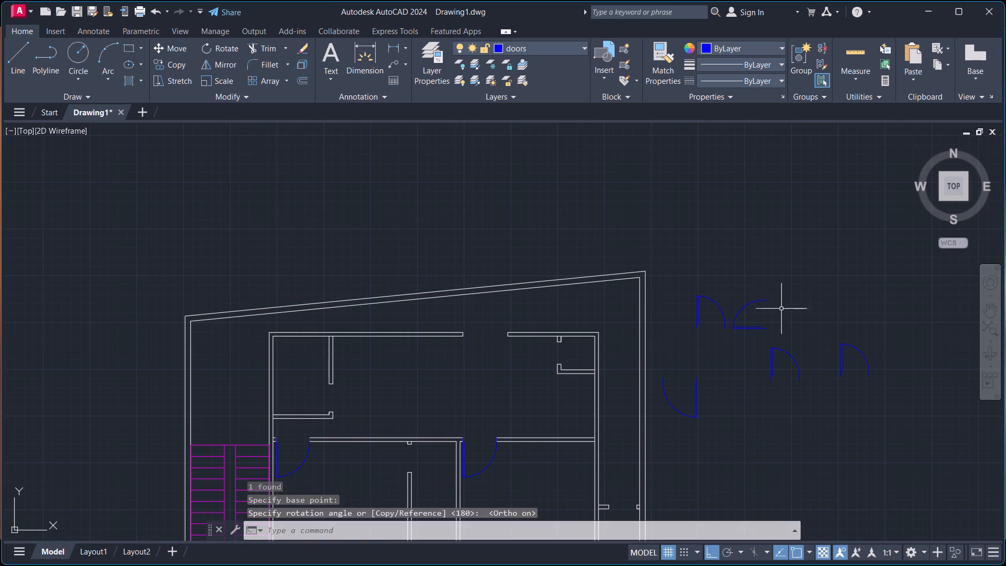
Mirror the rotated spare door across a horizontal line to its north, keeping the source door.
{"action": "left_click", "coordinate": [764, 328]}
{"action": "type", "text": "mi"}
{"action": "key", "text": "Return"}
{"action": "left_click", "coordinate": [773, 274]}
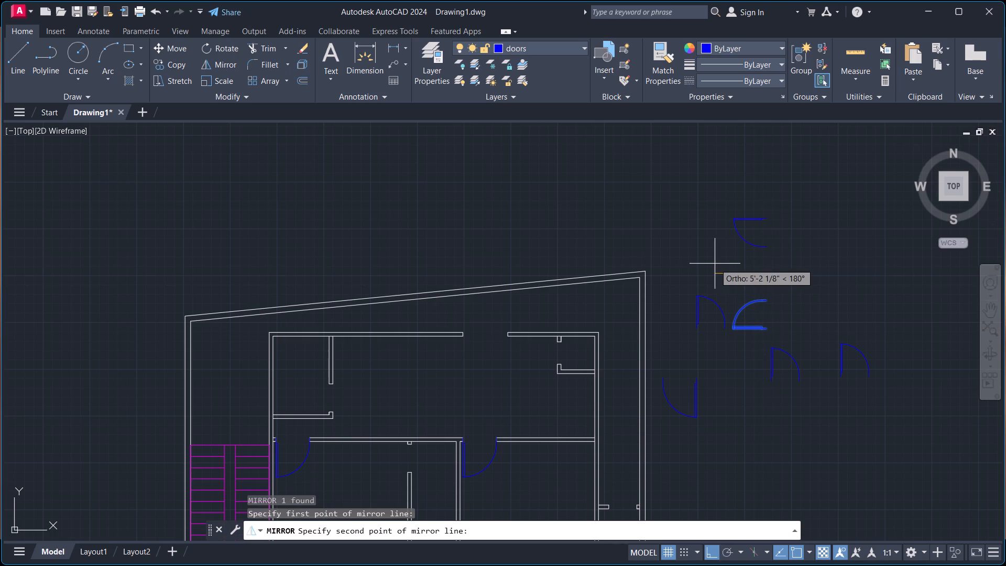
{"action": "left_click", "coordinate": [707, 264]}
{"action": "key", "text": "Return"}
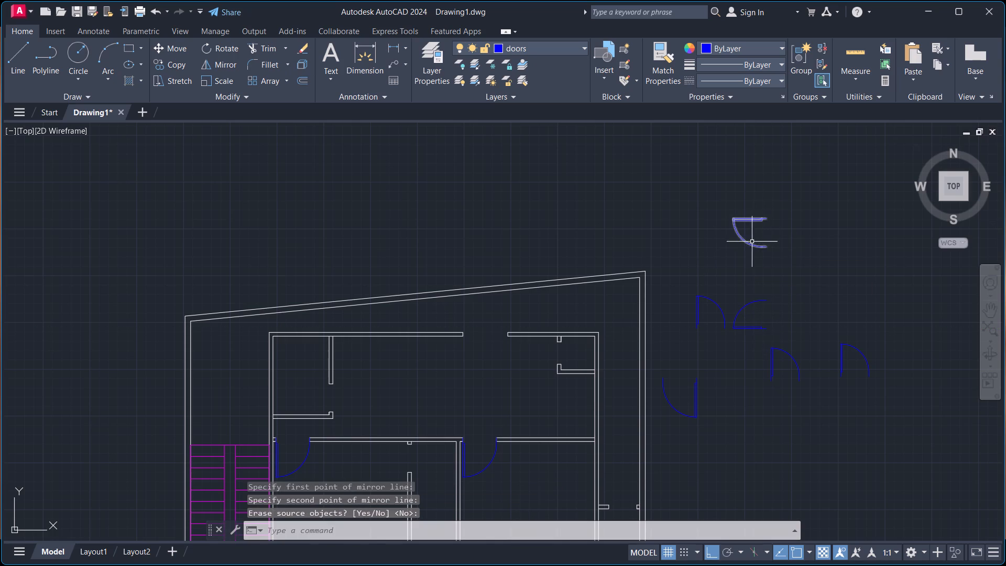
Copy the northern mirrored door from its hinge-side eastern end to the wall end above the northwestern room's opening.
{"action": "left_click", "coordinate": [766, 219]}
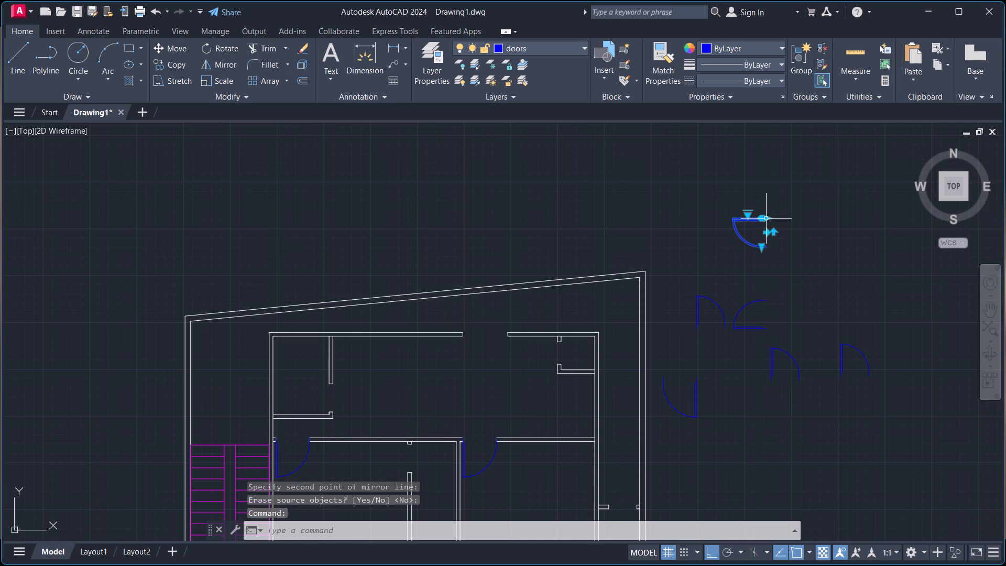
{"action": "type", "text": "co"}
{"action": "key", "text": "Return"}
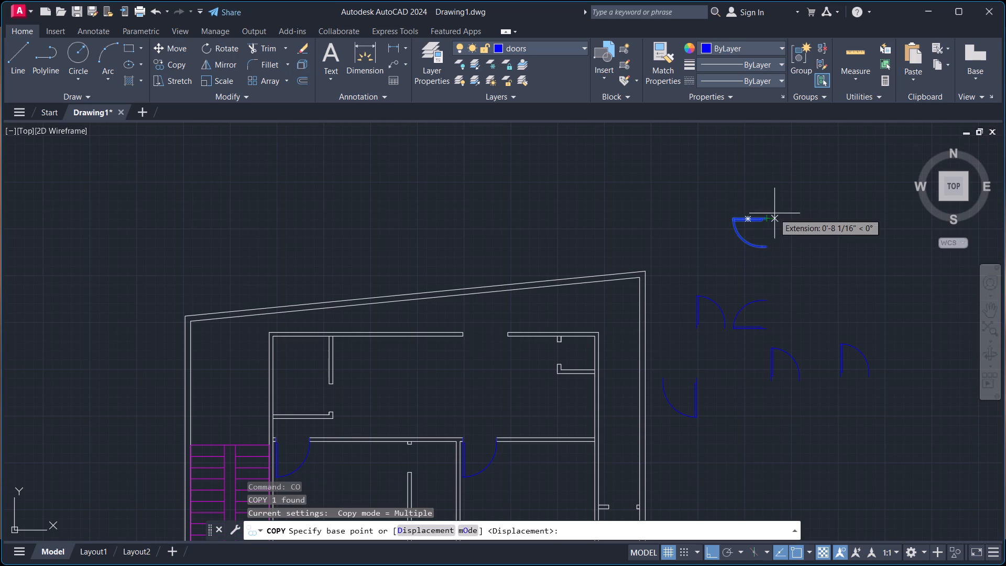
{"action": "left_click", "coordinate": [772, 213]}
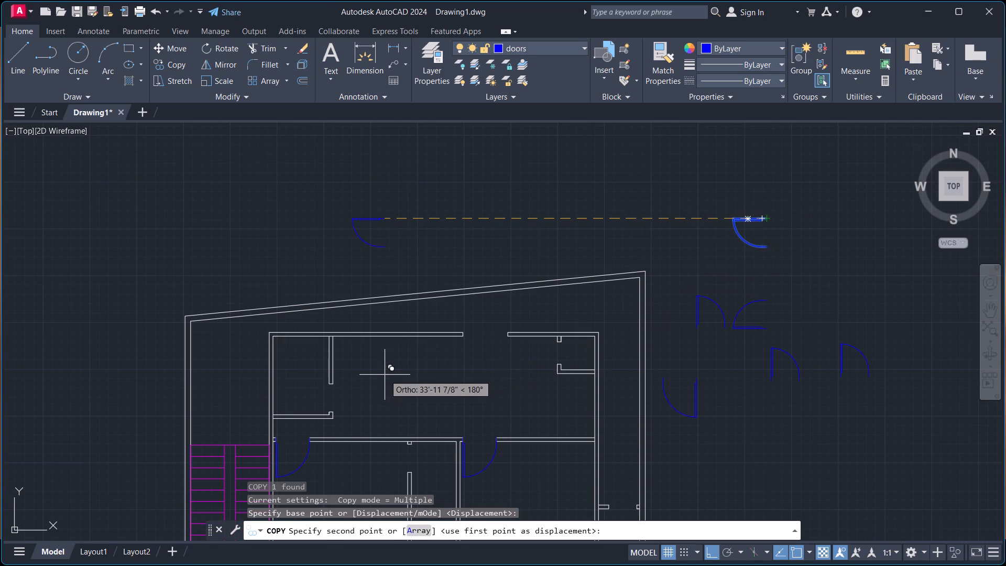
{"action": "key", "text": "F8"}
{"action": "scroll", "coordinate": [322, 383], "scroll_direction": "up", "scroll_amount": 2}
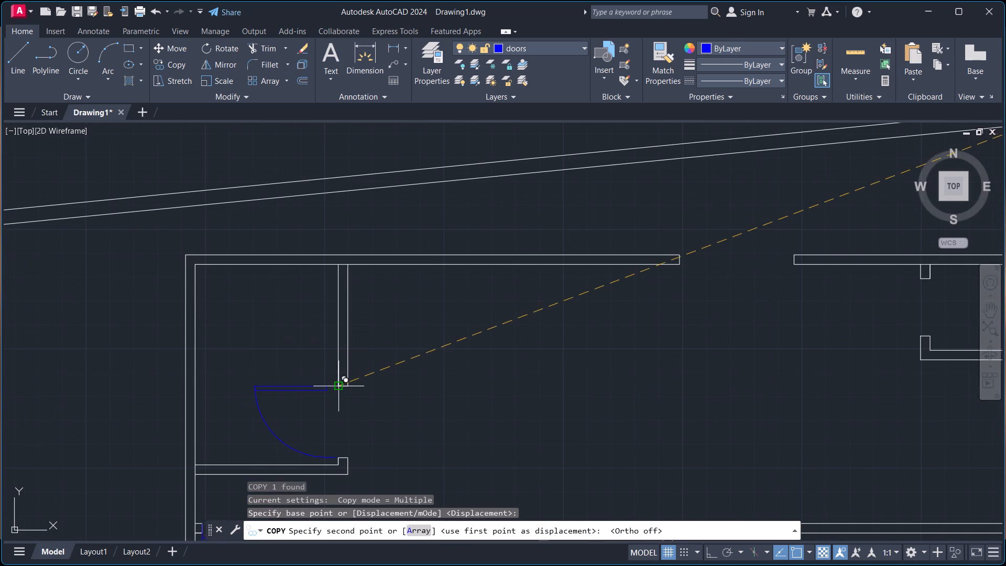
{"action": "scroll", "coordinate": [351, 392], "scroll_direction": "up", "scroll_amount": 1}
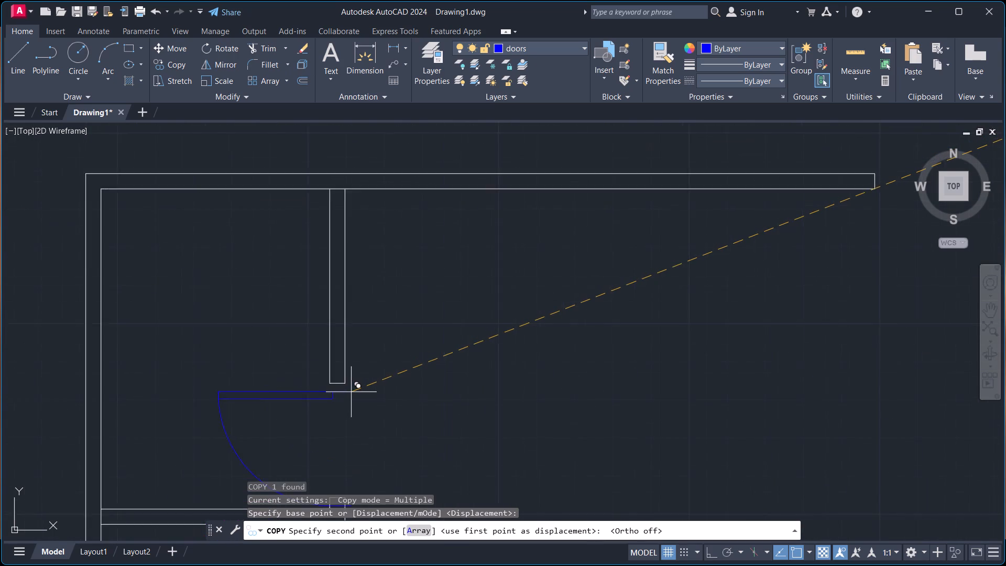
{"action": "scroll", "coordinate": [351, 392], "scroll_direction": "up", "scroll_amount": 1}
{"action": "left_click", "coordinate": [336, 376]}
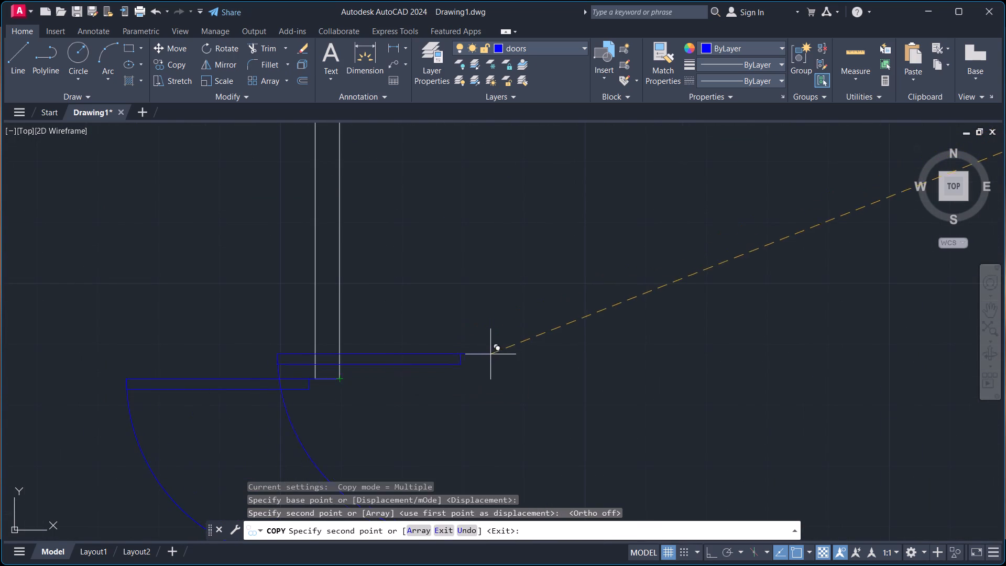
Place another copy of the door in the opening at the southern end of the central vertical wall.
{"action": "scroll", "coordinate": [496, 351], "scroll_direction": "down", "scroll_amount": 4}
{"action": "scroll", "coordinate": [561, 358], "scroll_direction": "down", "scroll_amount": 1}
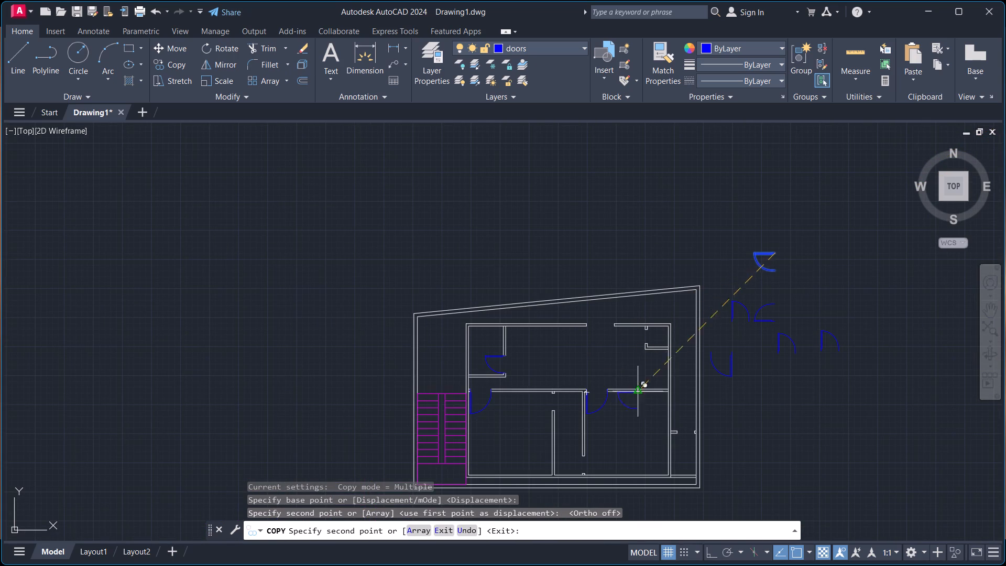
{"action": "scroll", "coordinate": [574, 463], "scroll_direction": "up", "scroll_amount": 3}
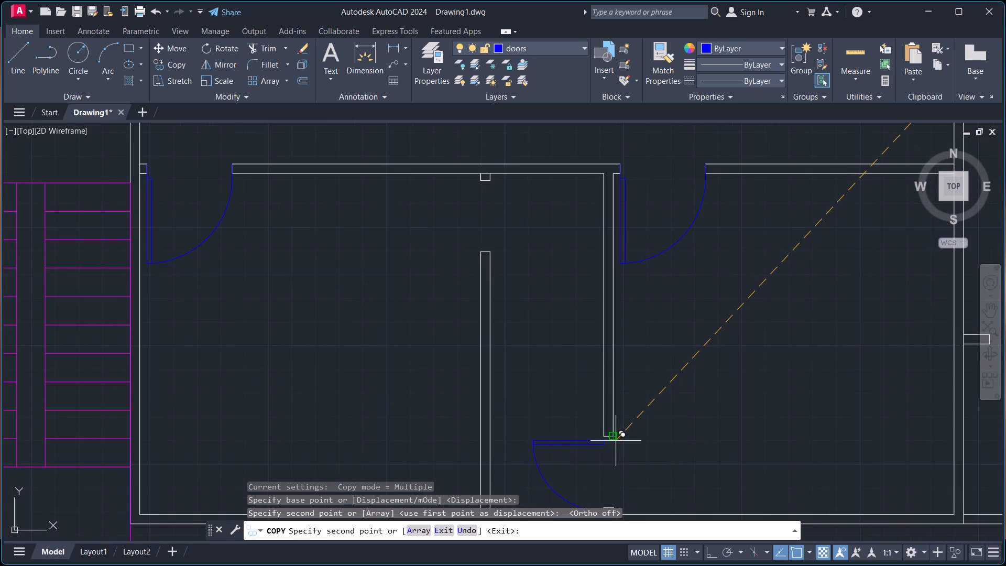
{"action": "left_click", "coordinate": [617, 439]}
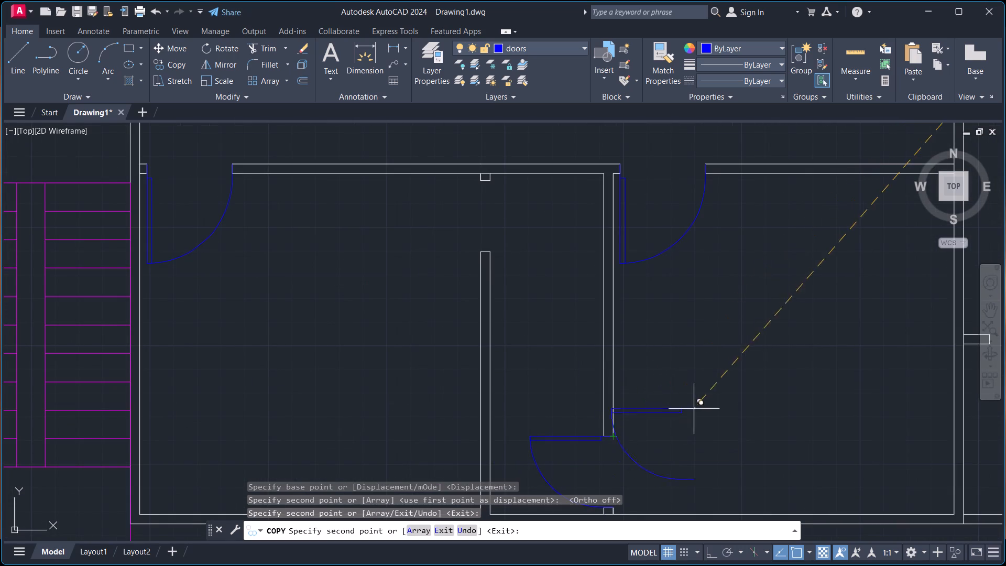
{"action": "scroll", "coordinate": [734, 382], "scroll_direction": "down", "scroll_amount": 3}
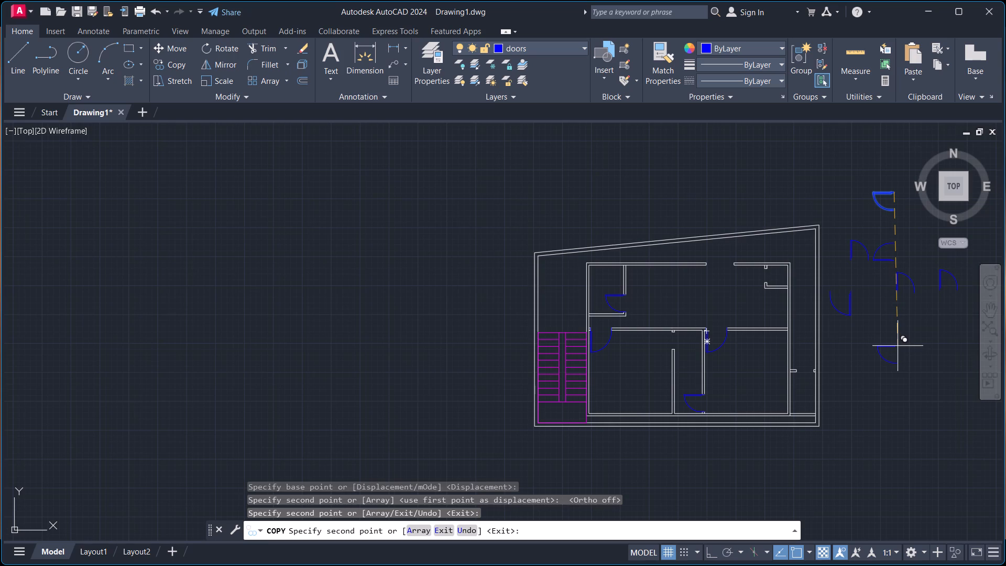
{"action": "middle_click_drag", "start_coordinate": [898, 346], "coordinate": [782, 425]}
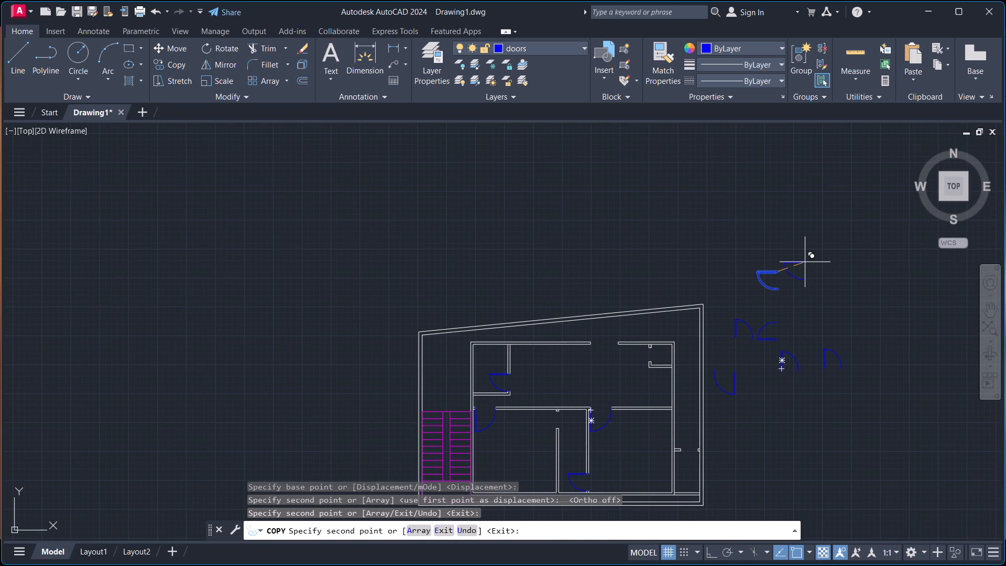
{"action": "key", "text": "Escape"}
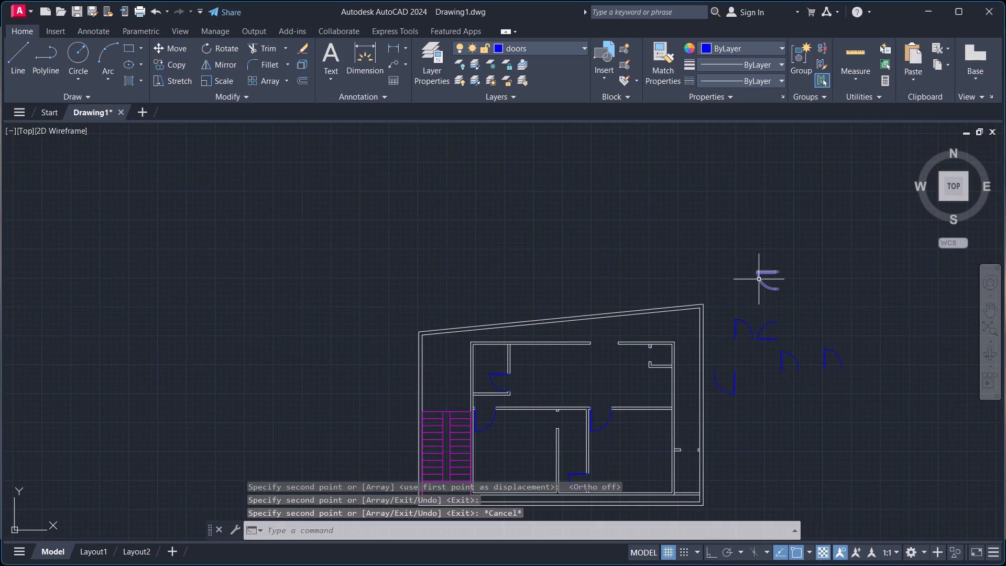
Mirror the northernmost spare door across a vertical line to its east, keeping the source door.
{"action": "left_click", "coordinate": [747, 262]}
{"action": "left_click", "coordinate": [818, 296]}
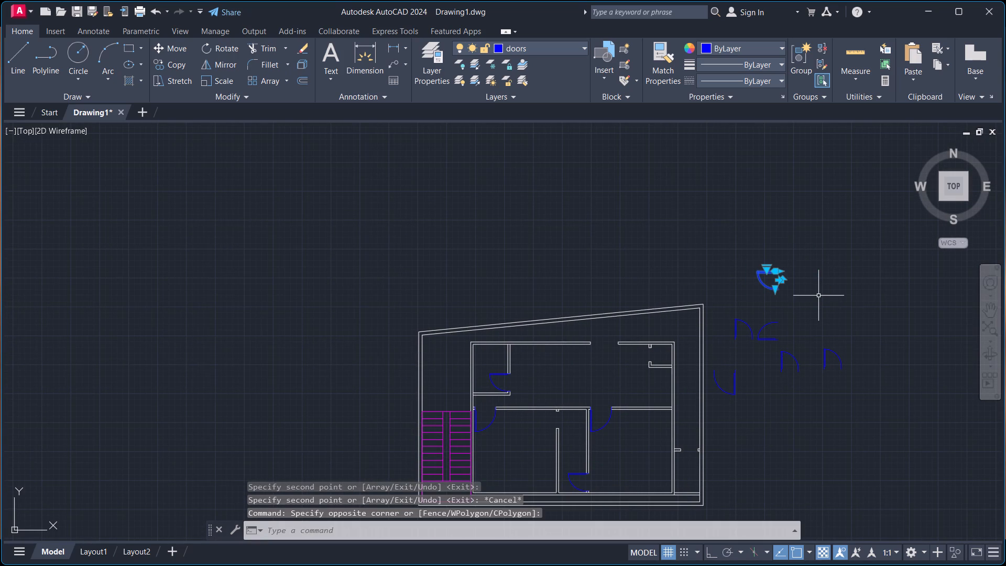
{"action": "type", "text": "mi"}
{"action": "key", "text": "Return"}
{"action": "left_click", "coordinate": [801, 303]}
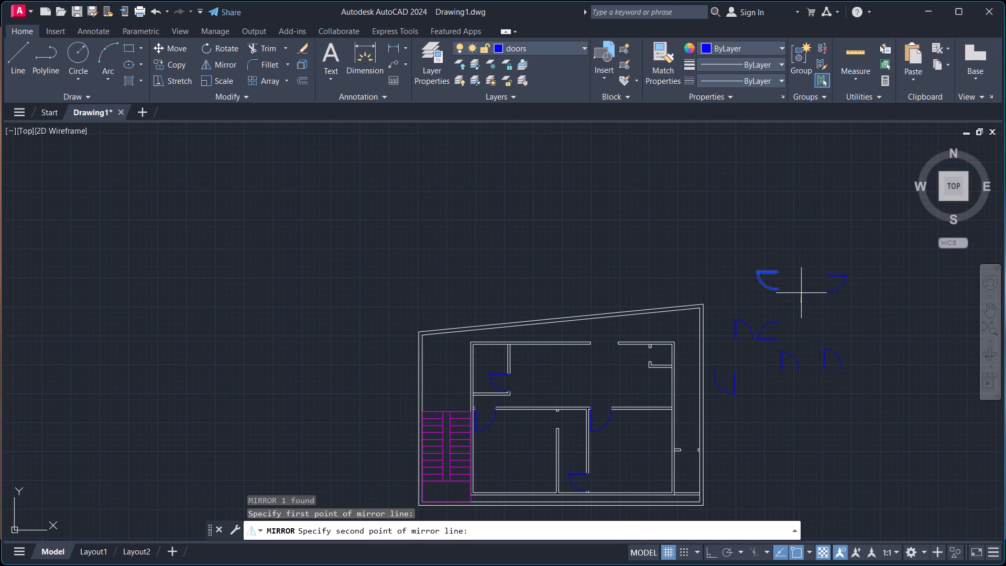
{"action": "key", "text": "F8"}
{"action": "left_click", "coordinate": [799, 260]}
{"action": "left_click", "coordinate": [807, 262]}
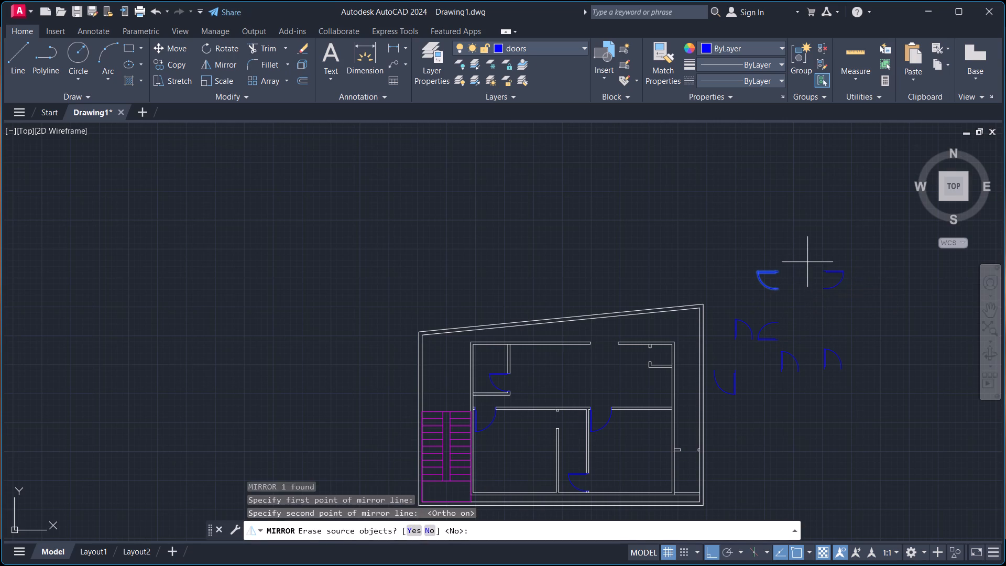
{"action": "key", "text": "Return"}
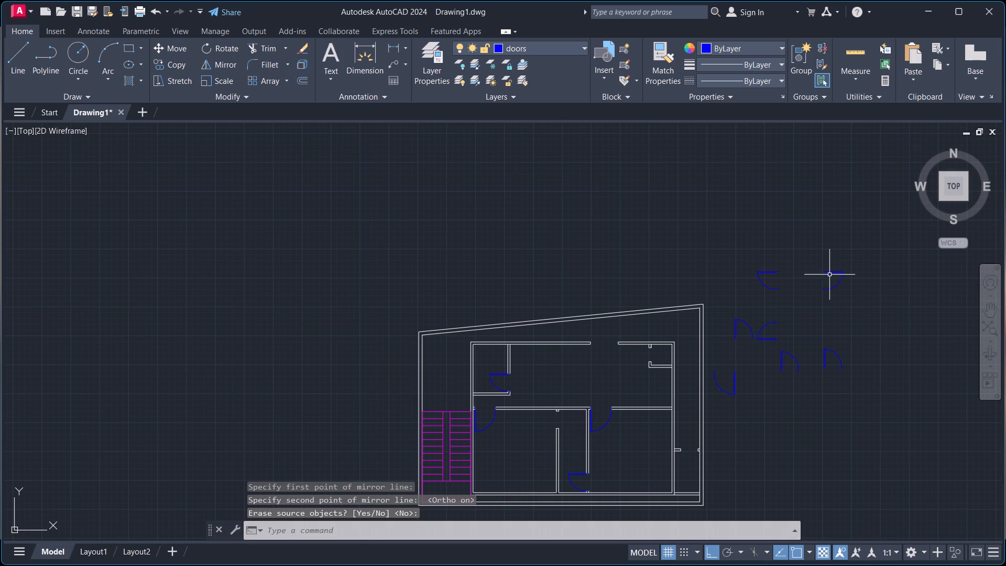
Move the new east-facing door by its hinge end into the opening at the northern end of the southwestern room's east partition.
{"action": "left_click", "coordinate": [826, 270]}
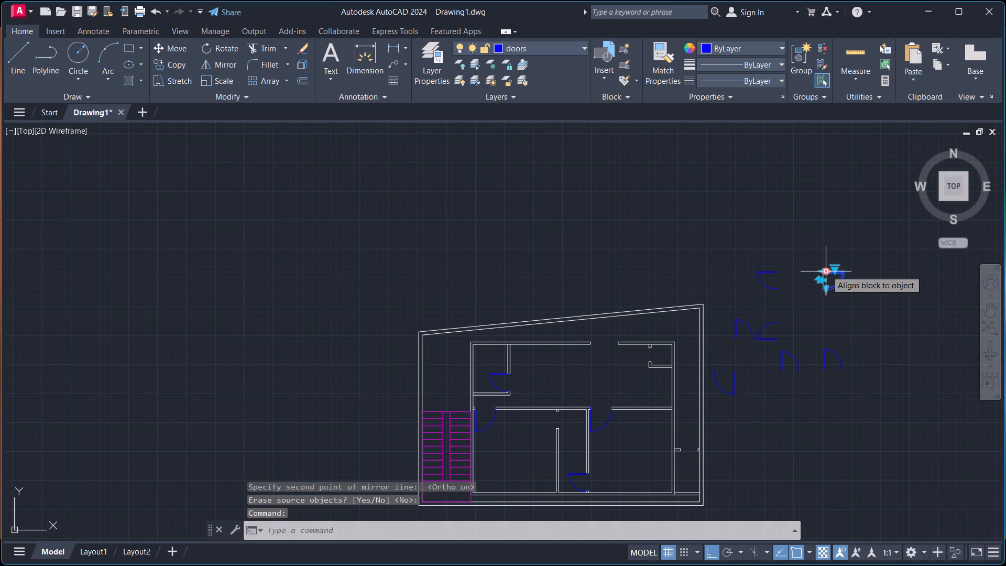
{"action": "key", "text": "m"}
{"action": "key", "text": "Return"}
{"action": "left_click", "coordinate": [819, 268]}
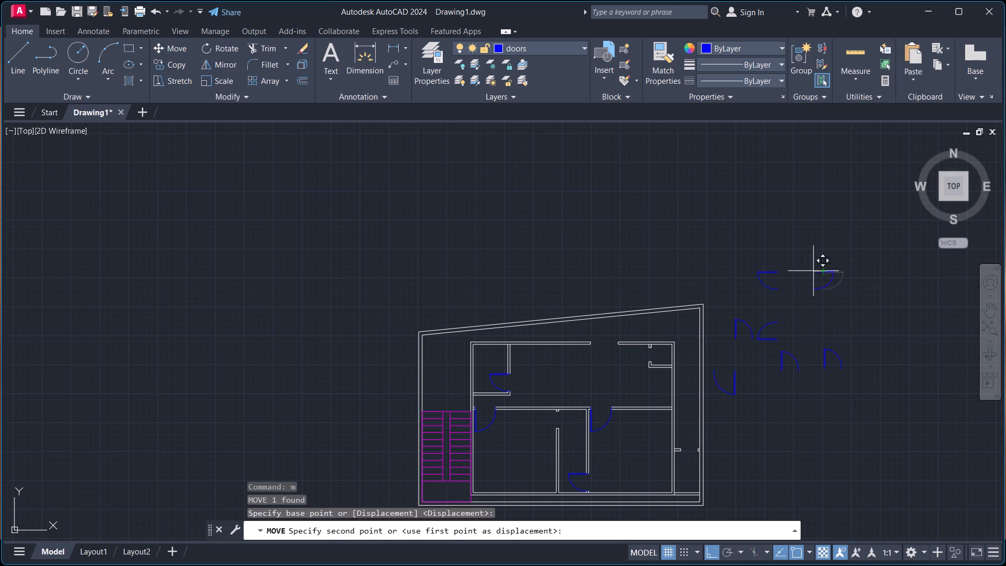
{"action": "key", "text": "F8"}
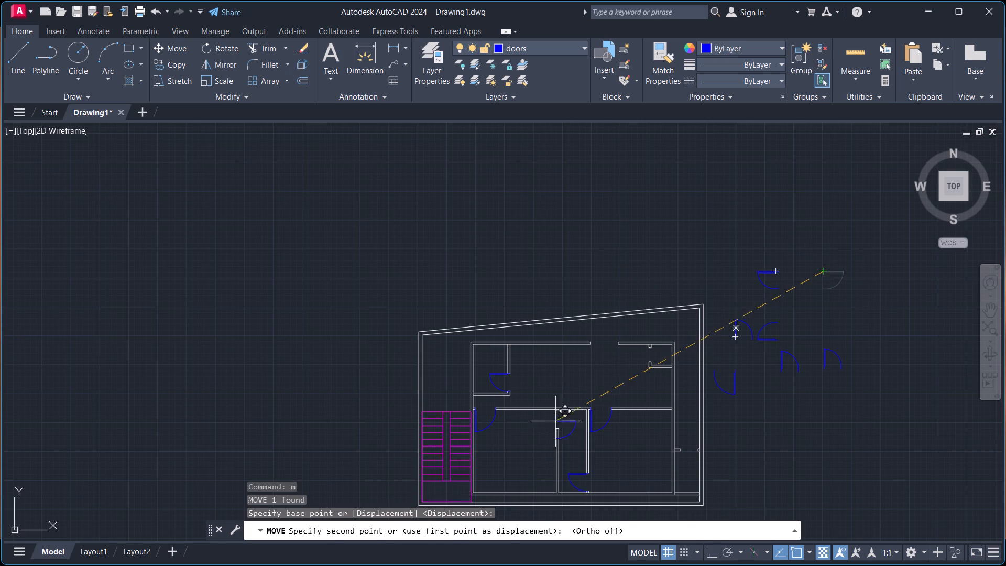
{"action": "scroll", "coordinate": [559, 418], "scroll_direction": "up", "scroll_amount": 3}
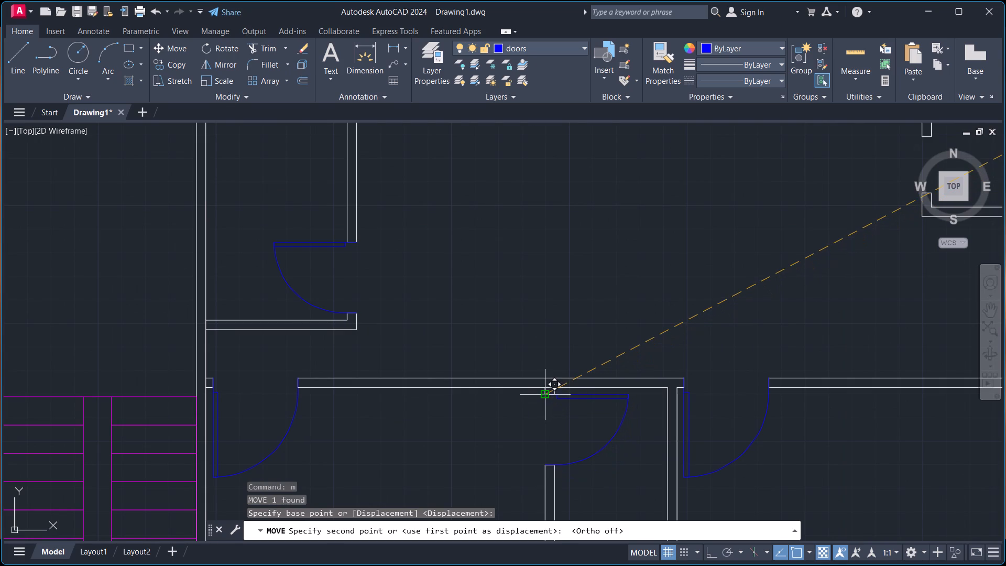
{"action": "left_click", "coordinate": [545, 396]}
{"action": "scroll", "coordinate": [660, 355], "scroll_direction": "down", "scroll_amount": 3}
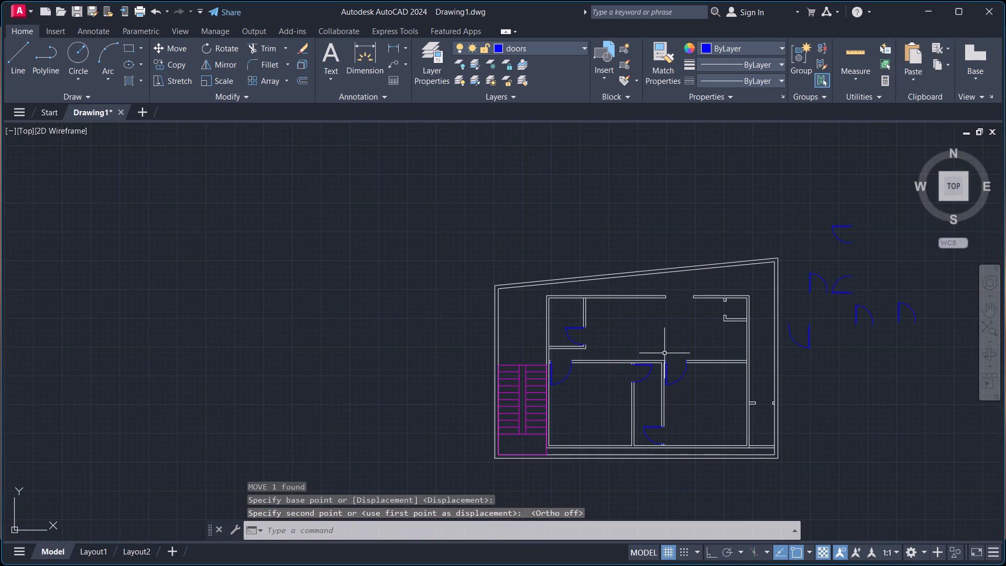
{"action": "key", "text": "Escape"}
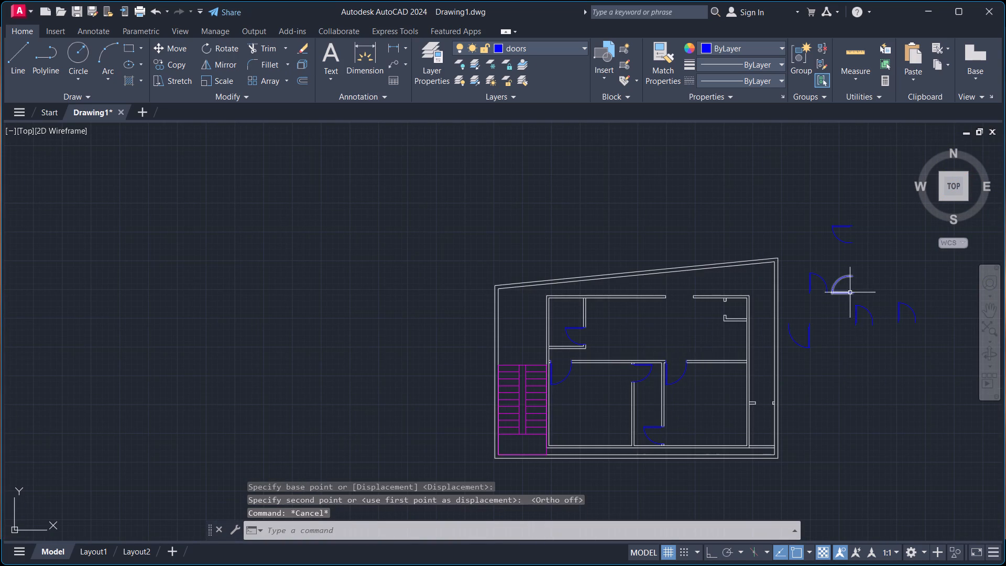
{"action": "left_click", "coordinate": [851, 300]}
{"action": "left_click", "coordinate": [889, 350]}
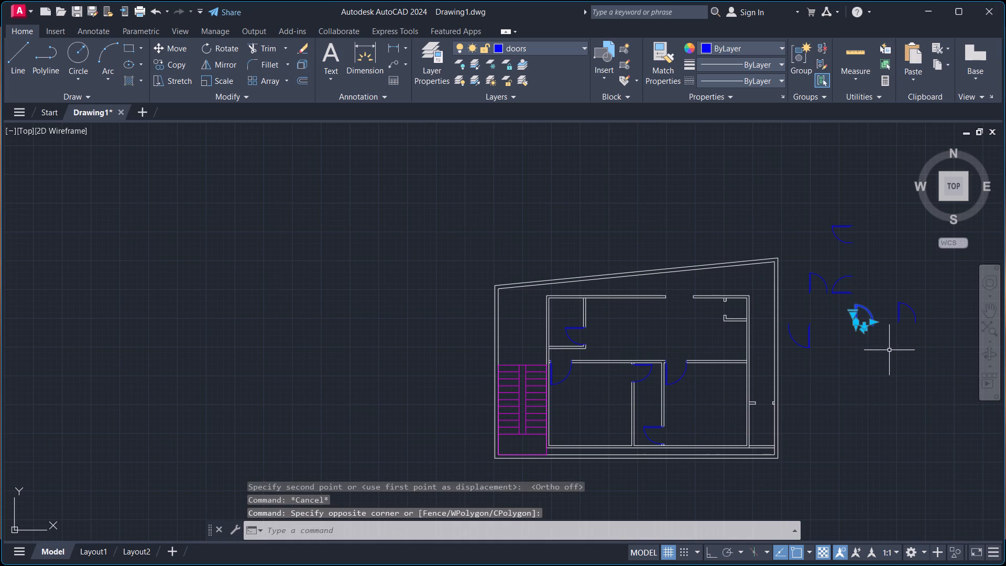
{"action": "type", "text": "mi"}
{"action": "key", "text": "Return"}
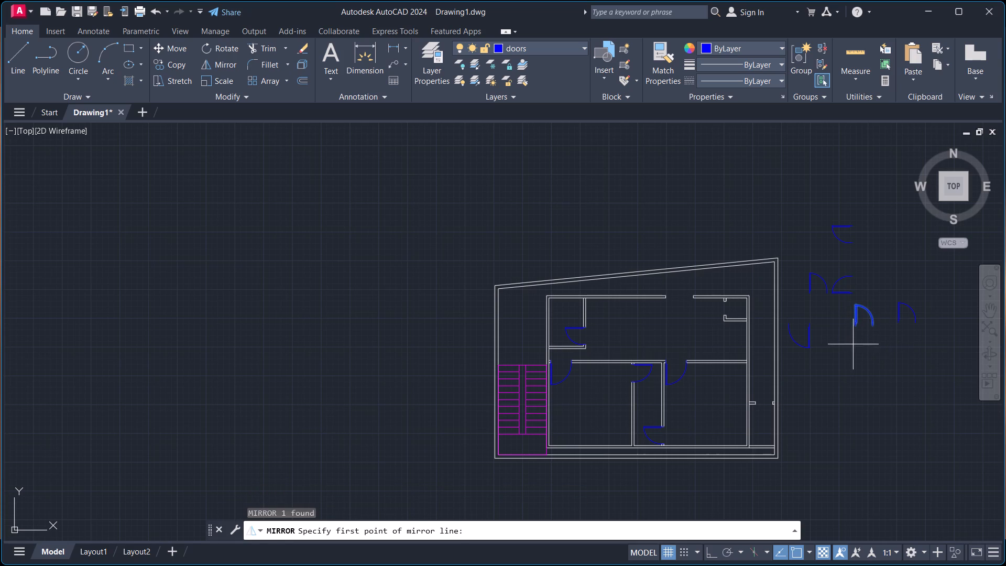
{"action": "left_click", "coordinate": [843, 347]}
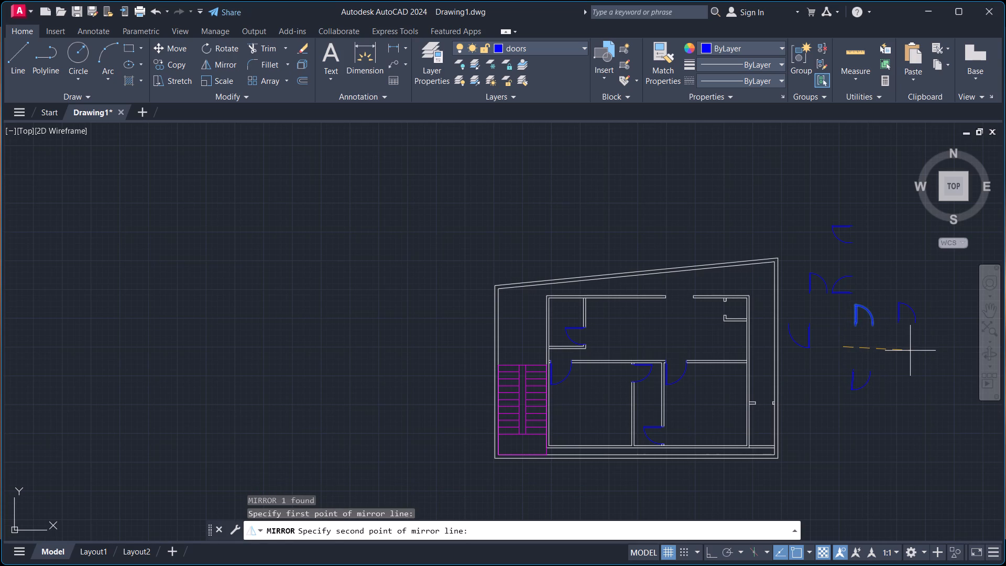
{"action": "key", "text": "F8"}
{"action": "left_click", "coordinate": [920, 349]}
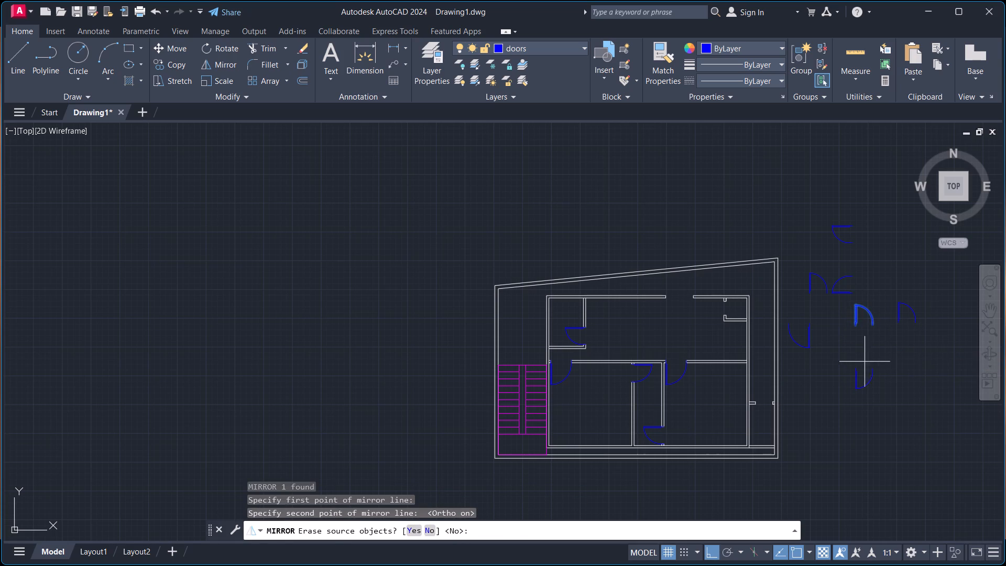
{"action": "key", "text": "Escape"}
Mirror the spare door second from the east across a horizontal line to its south, keeping the source door.
{"action": "type", "text": "mi"}
{"action": "key", "text": "Return"}
{"action": "left_click", "coordinate": [855, 325]}
{"action": "key", "text": "Return"}
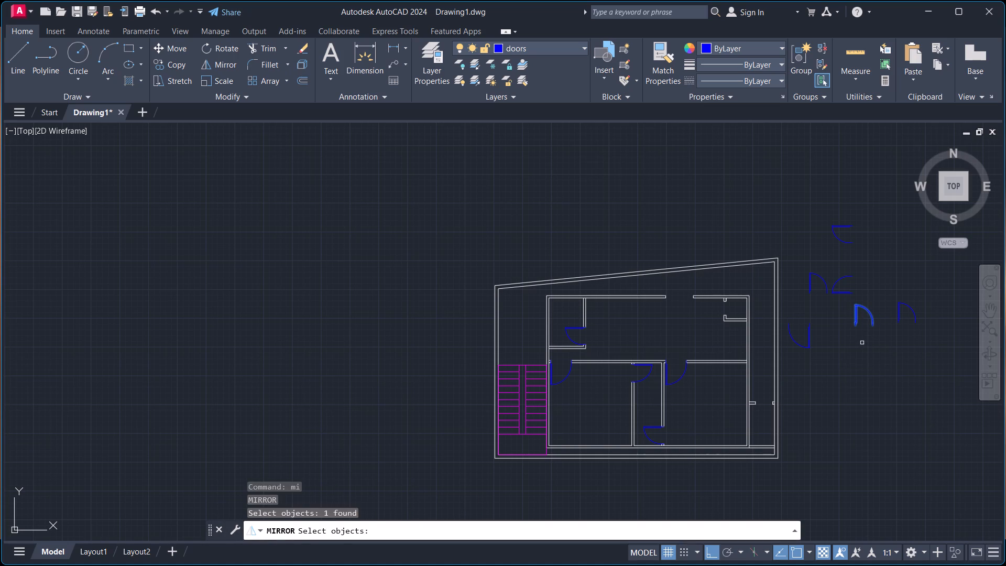
{"action": "left_click", "coordinate": [846, 353]}
{"action": "left_click", "coordinate": [907, 353]}
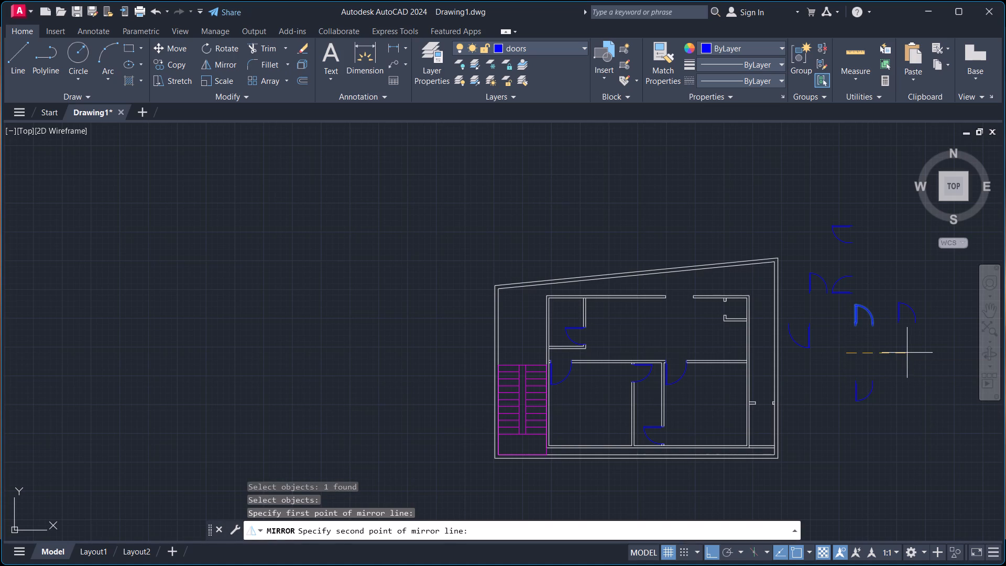
{"action": "key", "text": "Return"}
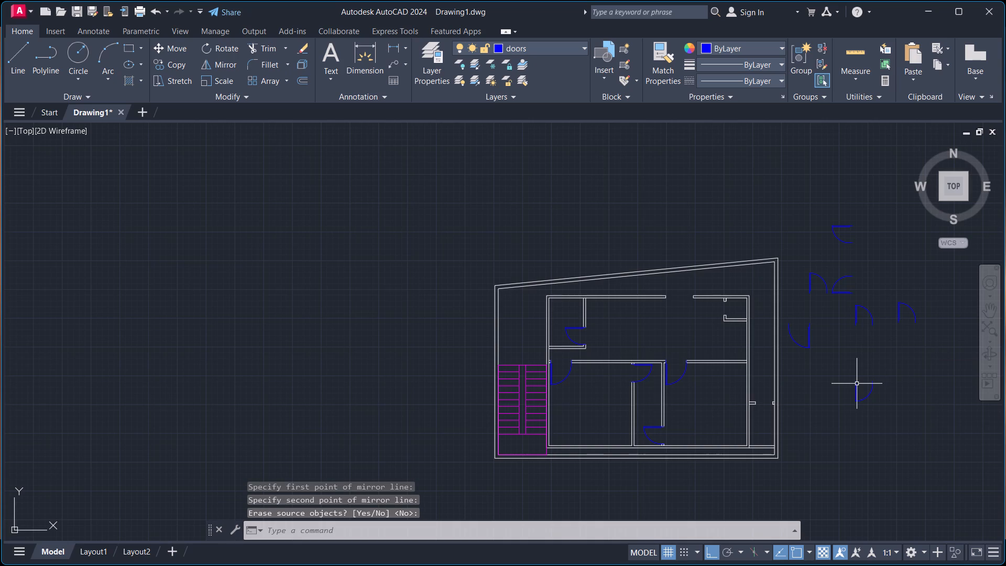
Move the new south-facing door by its hinge end into the opening in the short wall across the eastern passage.
{"action": "scroll", "coordinate": [857, 384], "scroll_direction": "up", "scroll_amount": 2}
{"action": "key", "text": "m"}
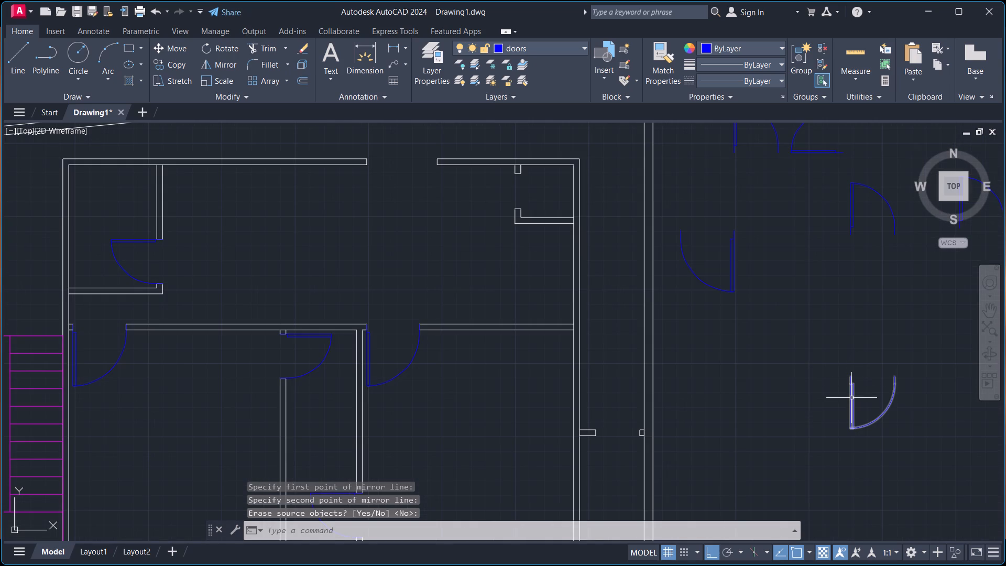
{"action": "key", "text": "Return"}
{"action": "left_click", "coordinate": [850, 376]}
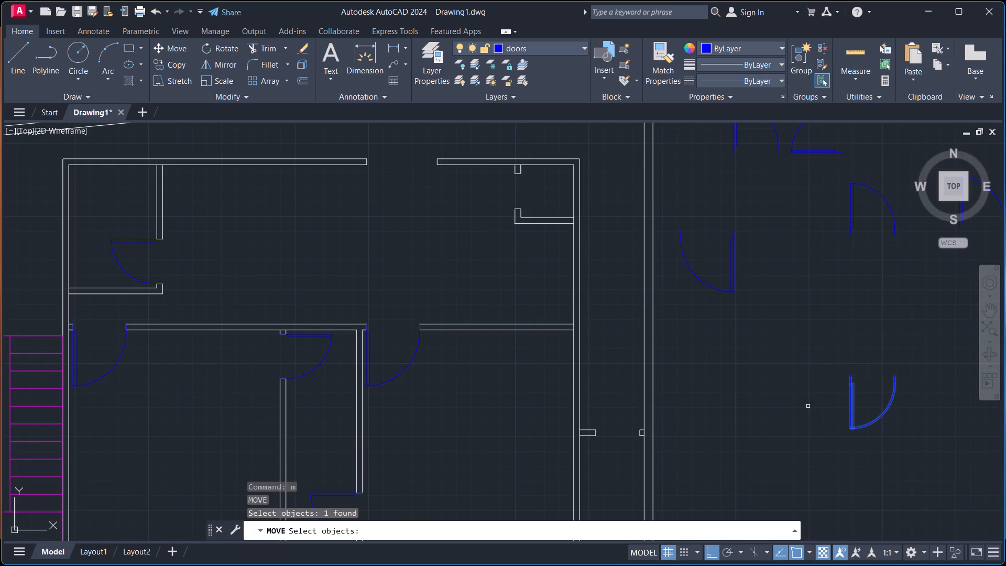
{"action": "key", "text": "Return"}
{"action": "left_click", "coordinate": [848, 376]}
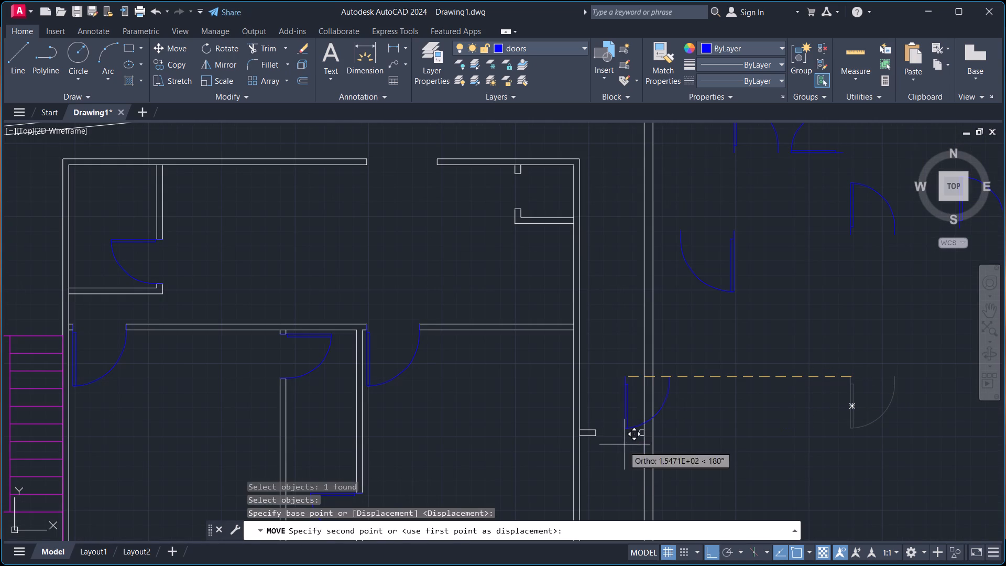
{"action": "key", "text": "F8"}
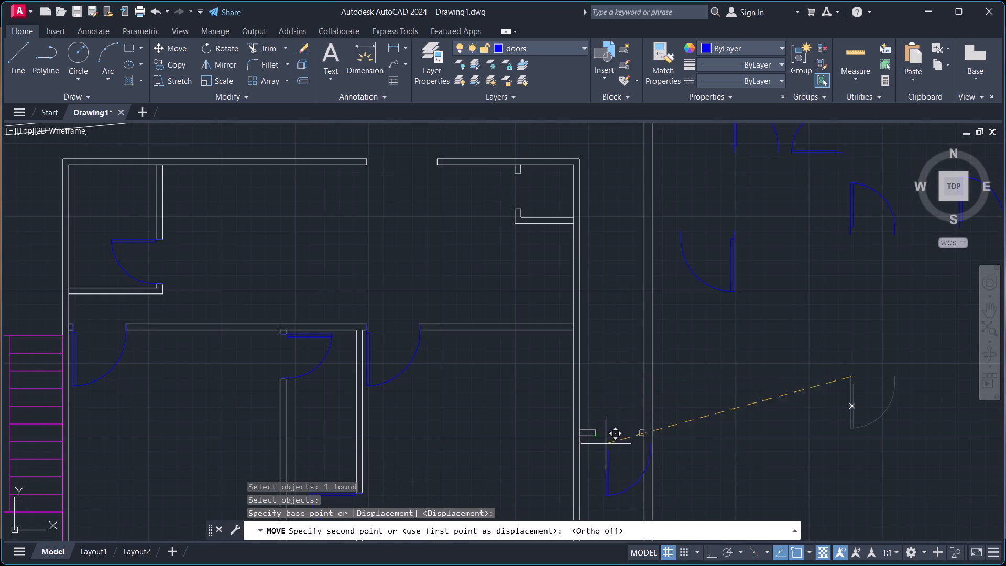
{"action": "scroll", "coordinate": [606, 447], "scroll_direction": "up", "scroll_amount": 2}
{"action": "left_click", "coordinate": [583, 404]}
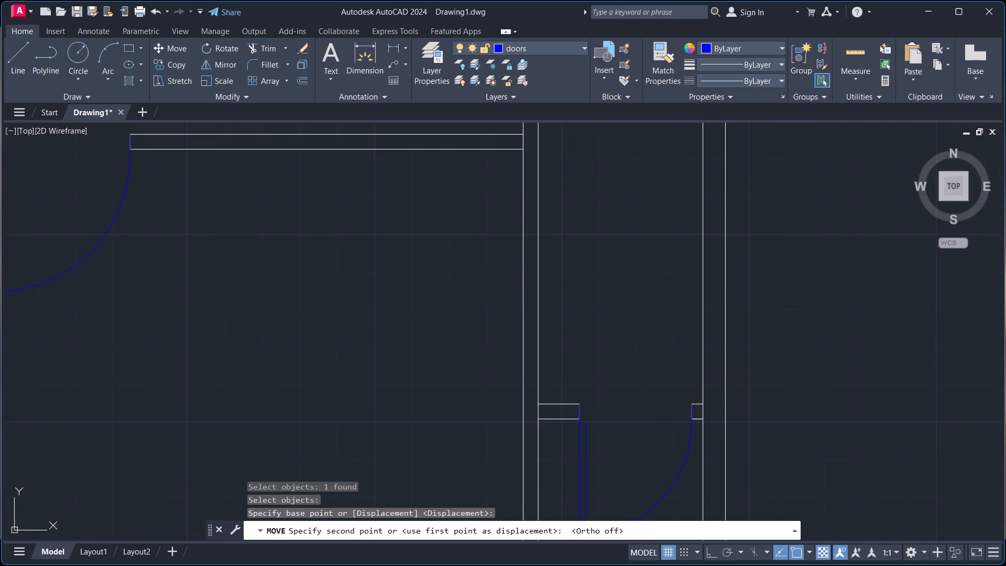
Erase the five surplus doors east of the plan, keeping only the spare nearest the northeastern corner of the boundary.
{"action": "scroll", "coordinate": [617, 390], "scroll_direction": "down", "scroll_amount": 3}
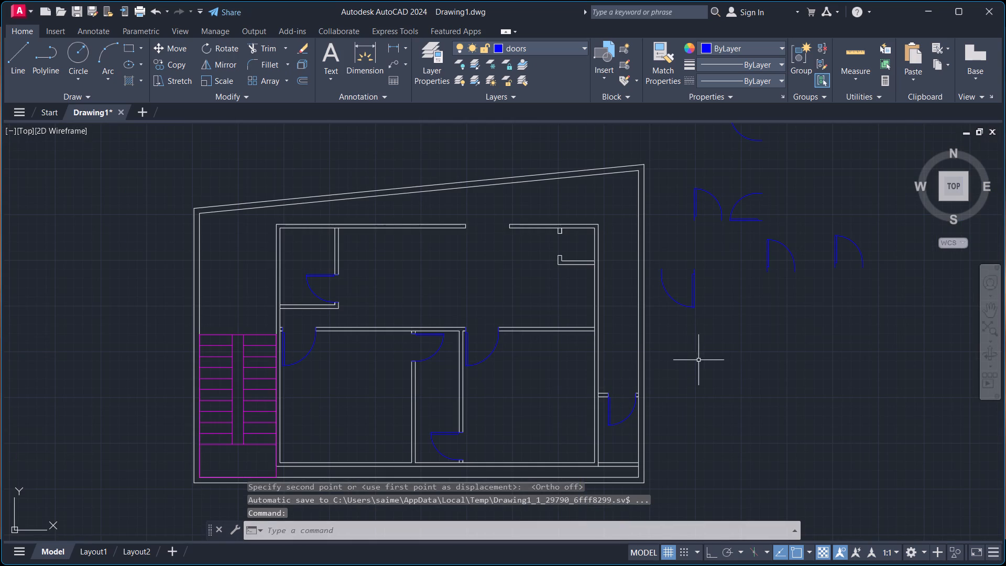
{"action": "scroll", "coordinate": [713, 359], "scroll_direction": "down", "scroll_amount": 2}
{"action": "left_click", "coordinate": [718, 249]}
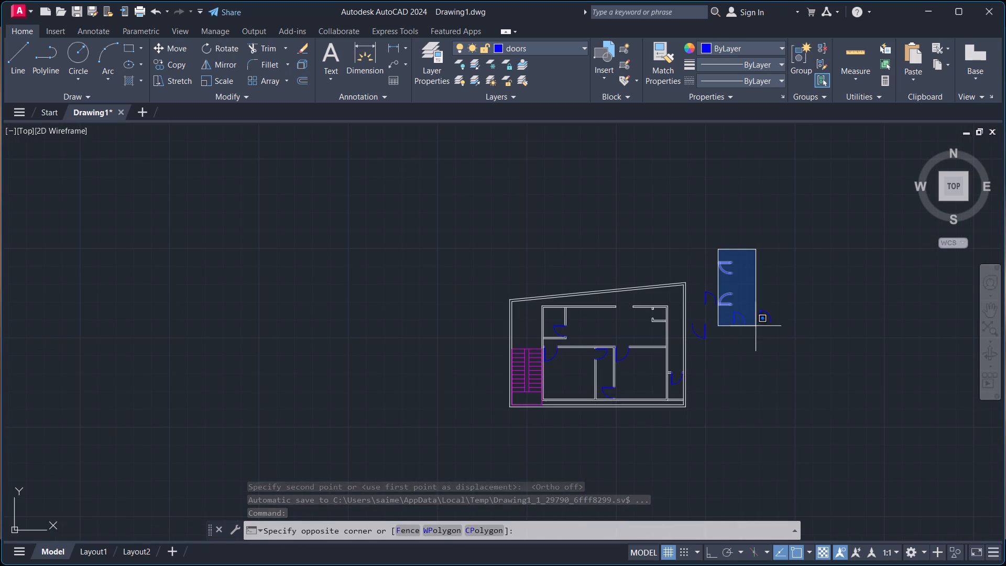
{"action": "left_click", "coordinate": [782, 350]}
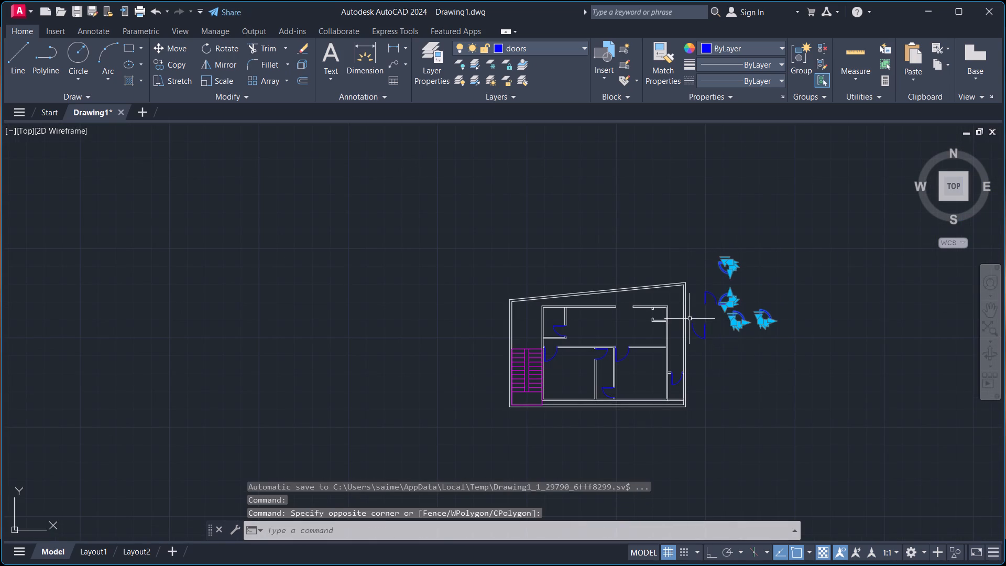
{"action": "left_click", "coordinate": [689, 318]}
{"action": "left_click", "coordinate": [731, 357]}
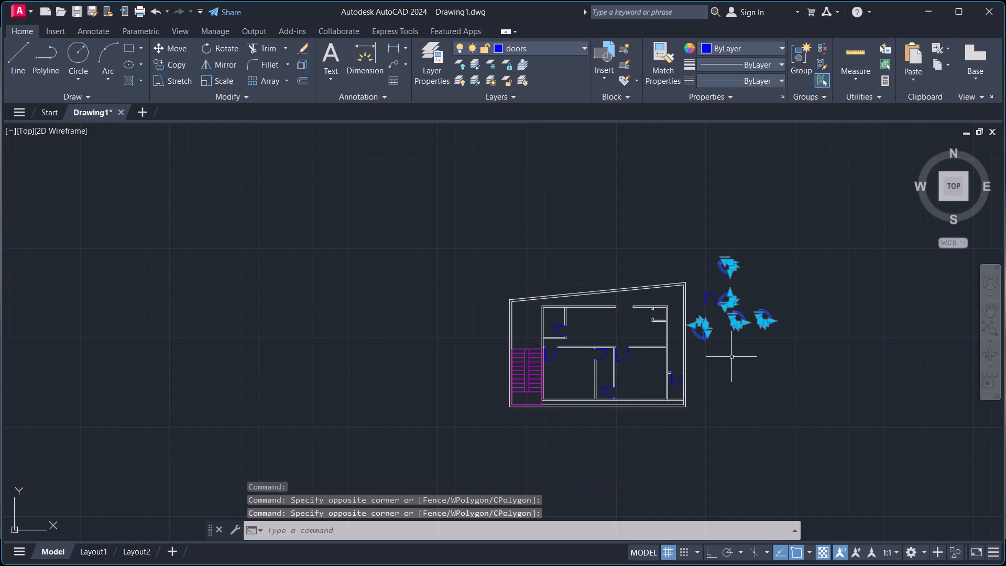
{"action": "key", "text": "e"}
{"action": "key", "text": "Return"}
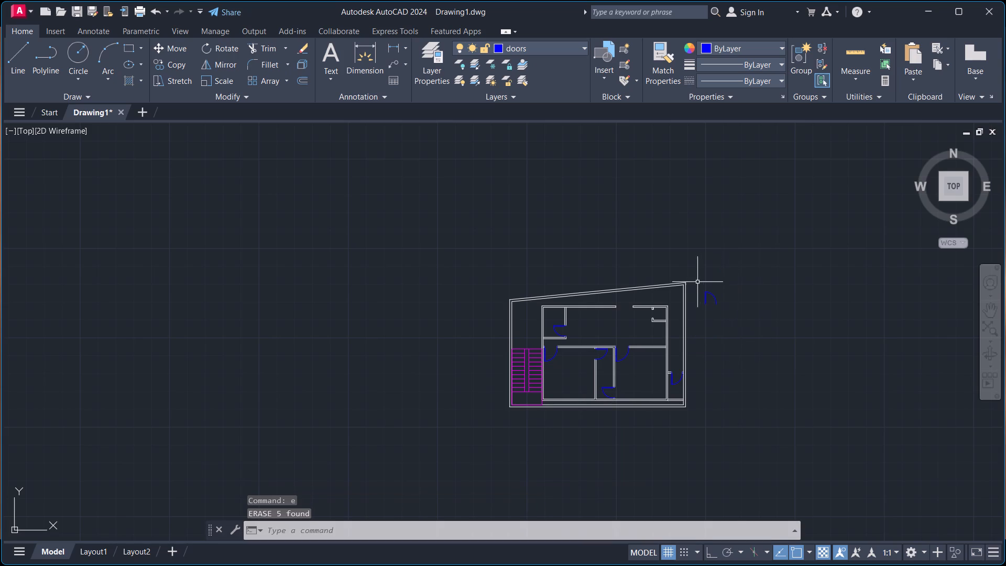
Mirror the remaining spare door across a vertical line through its arc's free end, keeping the source, to form a double door.
{"action": "scroll", "coordinate": [699, 286], "scroll_direction": "up", "scroll_amount": 2}
{"action": "left_click", "coordinate": [699, 286]}
{"action": "left_click", "coordinate": [773, 356]}
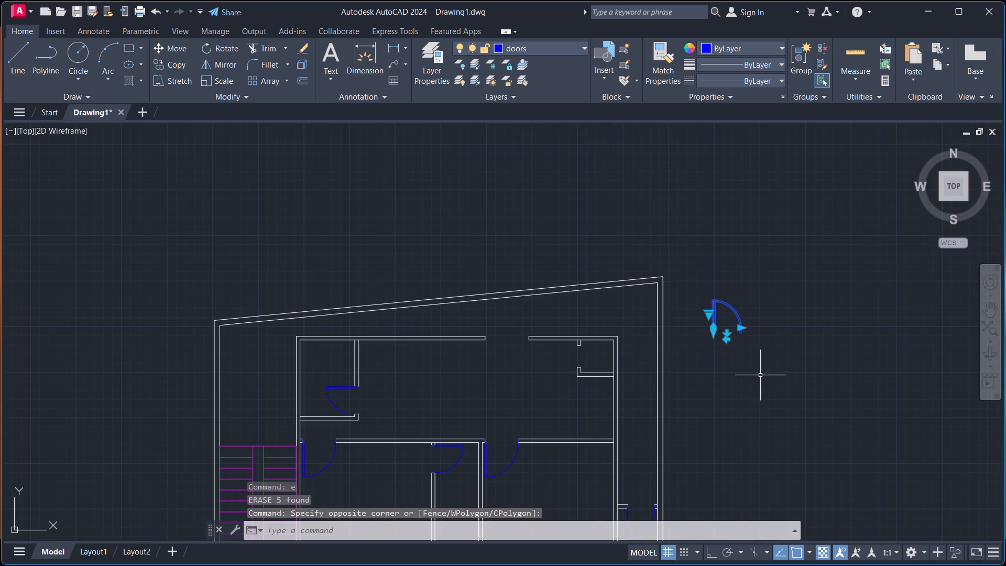
{"action": "key", "text": "m"}
{"action": "key", "text": "i"}
{"action": "key", "text": "Return"}
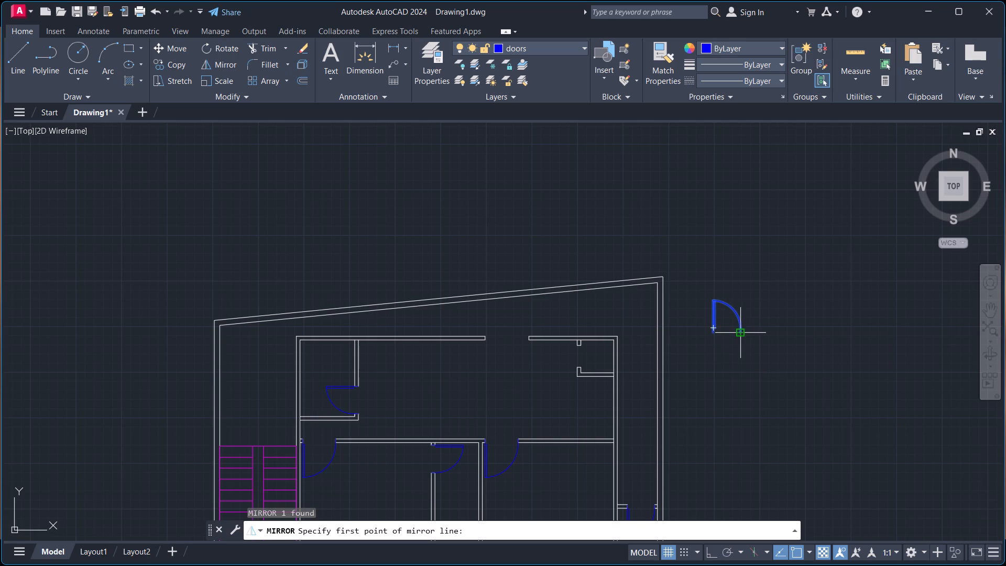
{"action": "left_click", "coordinate": [742, 333]}
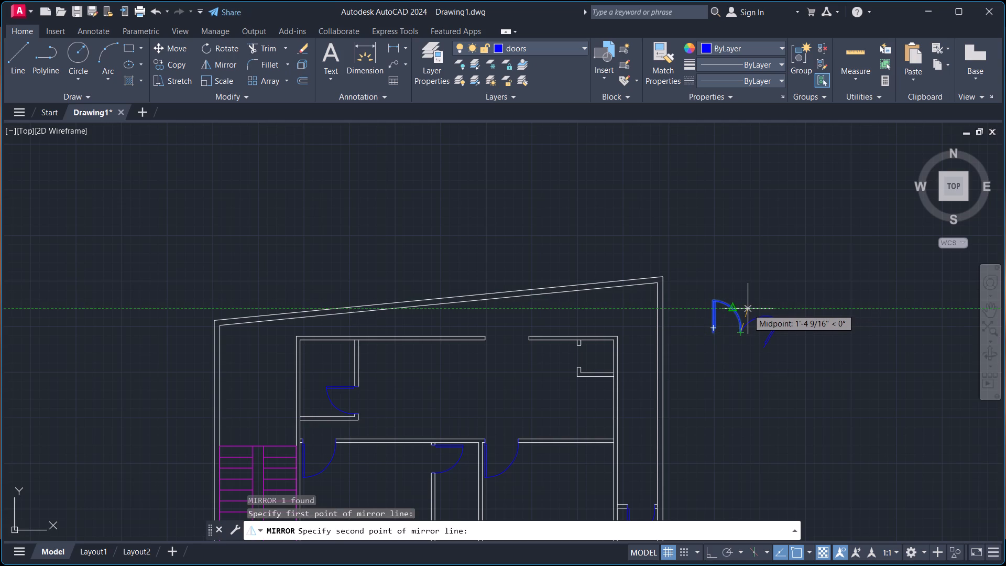
{"action": "key", "text": "F8"}
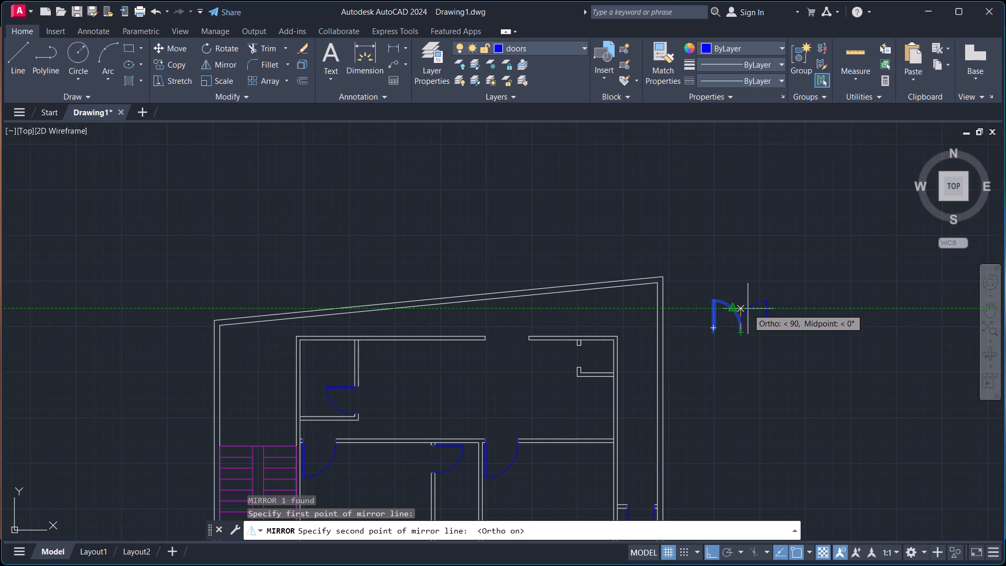
{"action": "left_click", "coordinate": [743, 287]}
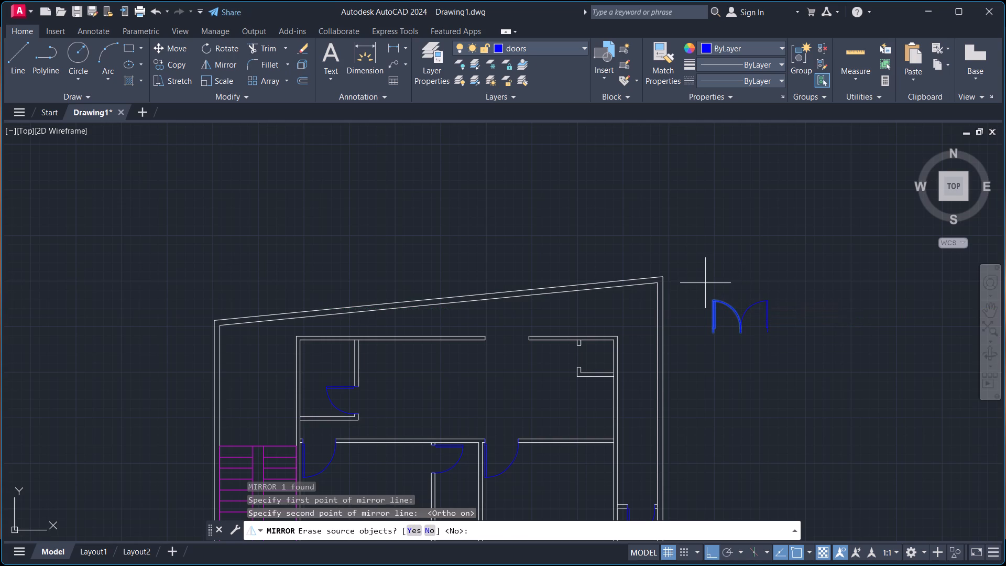
{"action": "left_click", "coordinate": [704, 283]}
{"action": "key", "text": "Return"}
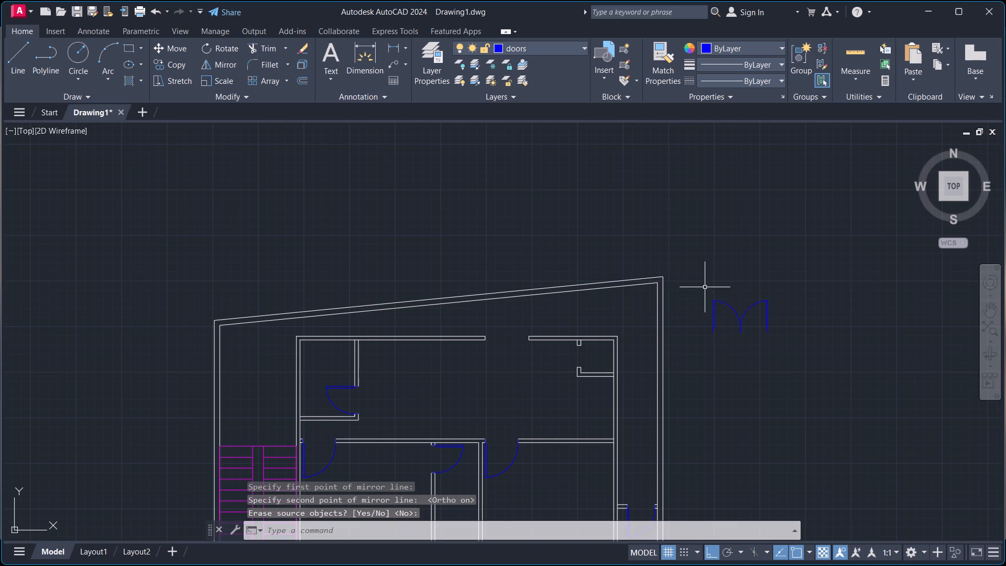
Scale the double door by reference from its western hinge end, using its full width as reference and 4' as new length.
{"action": "left_click", "coordinate": [705, 287]}
{"action": "left_click", "coordinate": [818, 382]}
{"action": "type", "text": "sc"}
{"action": "key", "text": "Return"}
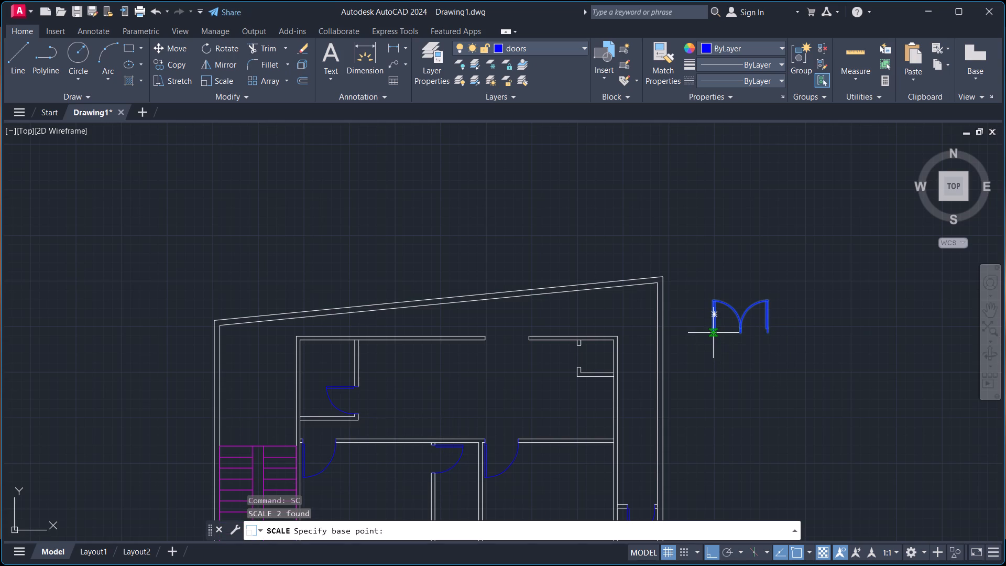
{"action": "left_click", "coordinate": [716, 334]}
{"action": "left_click", "coordinate": [456, 527]}
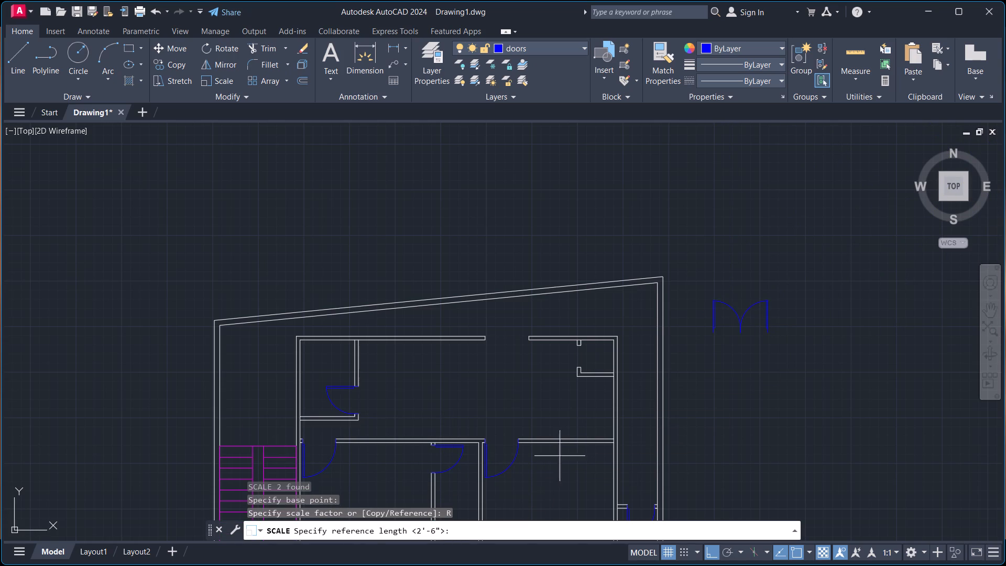
{"action": "left_click", "coordinate": [717, 338]}
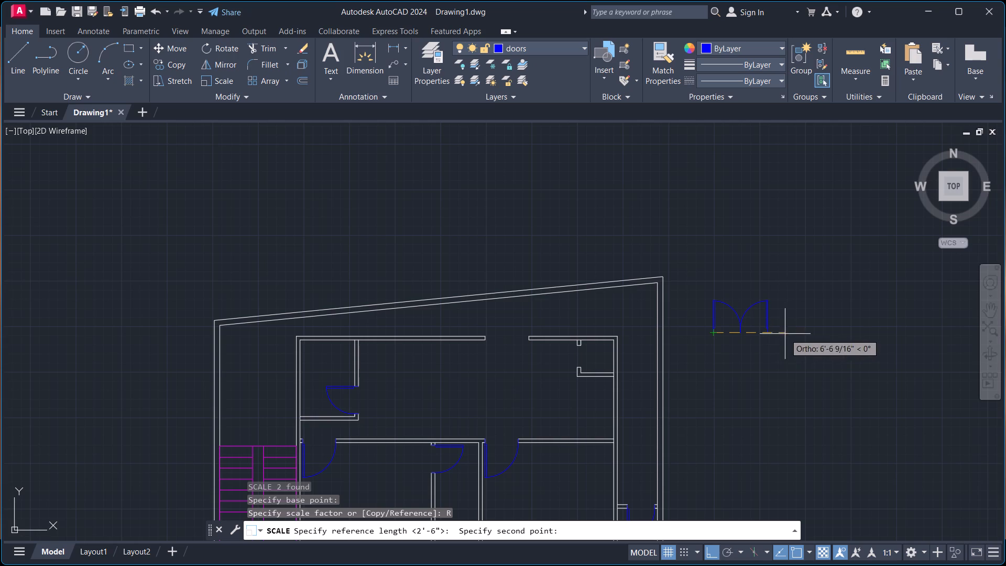
{"action": "left_click", "coordinate": [774, 336]}
{"action": "type", "text": "4'"}
{"action": "key", "text": "Return"}
Copy the double door from its western hinge end to the inner corner at the western side of the north wall's opening.
{"action": "left_click", "coordinate": [700, 285]}
{"action": "left_click", "coordinate": [797, 391]}
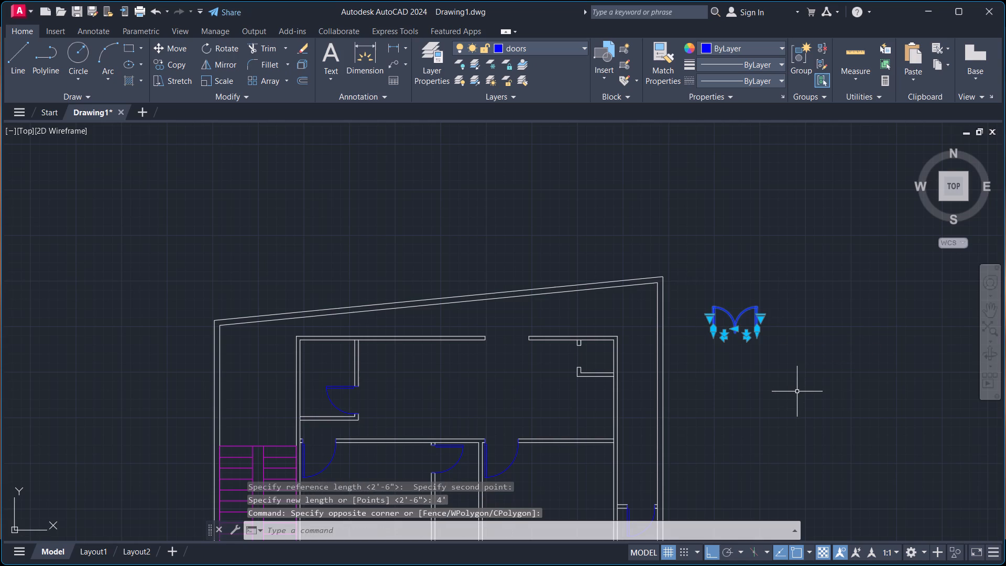
{"action": "type", "text": "co"}
{"action": "key", "text": "Return"}
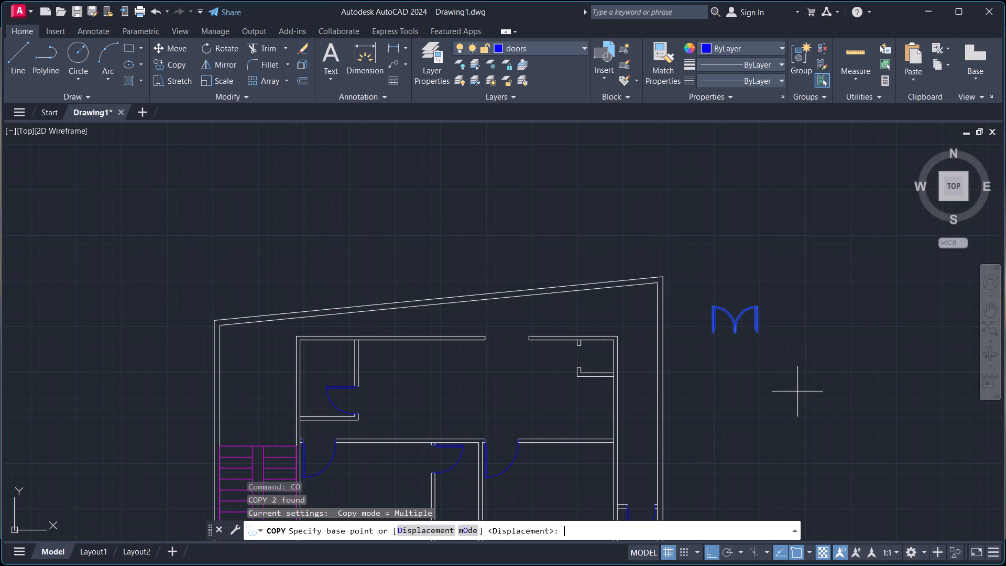
{"action": "left_click", "coordinate": [713, 337]}
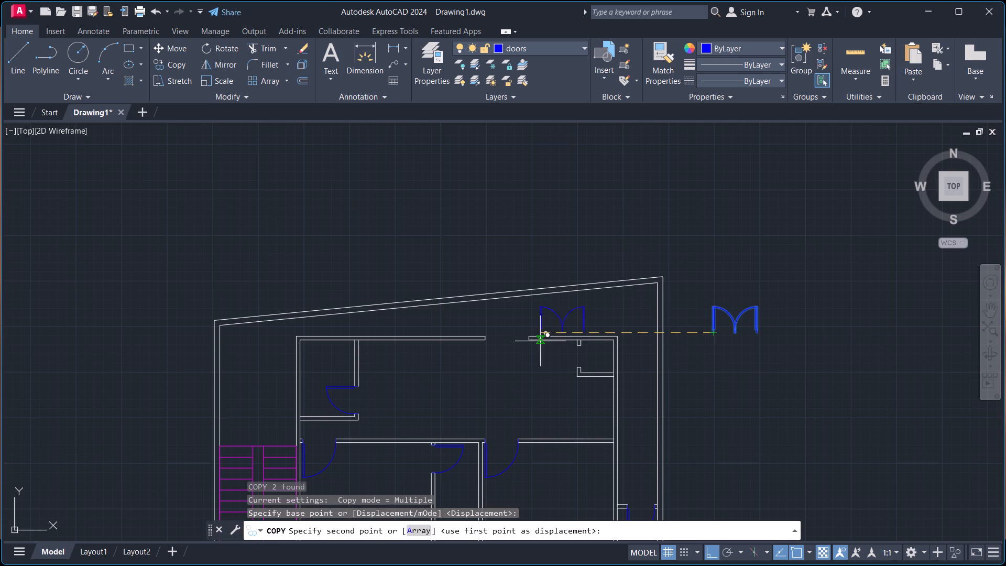
{"action": "scroll", "coordinate": [486, 344], "scroll_direction": "up", "scroll_amount": 3}
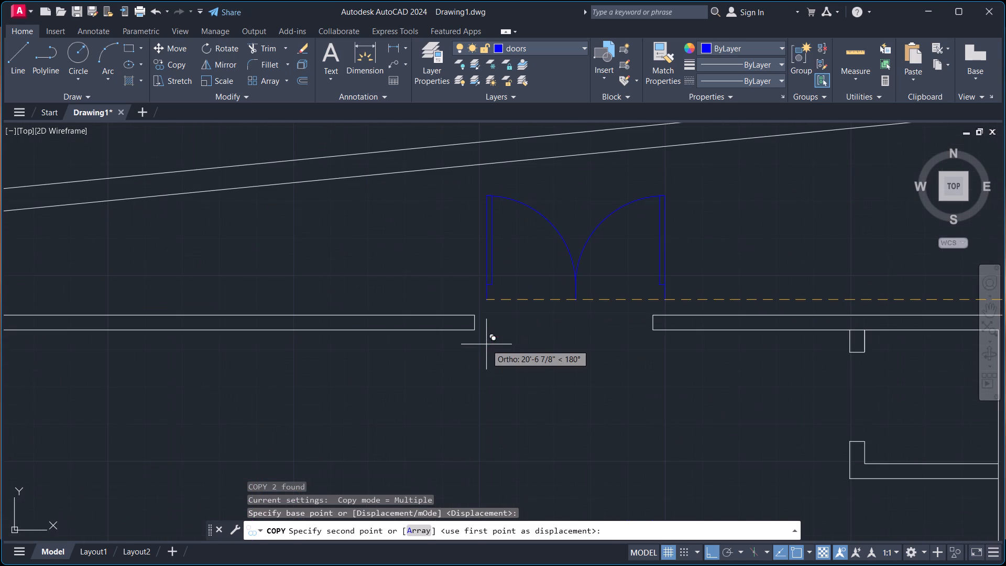
{"action": "key", "text": "F8"}
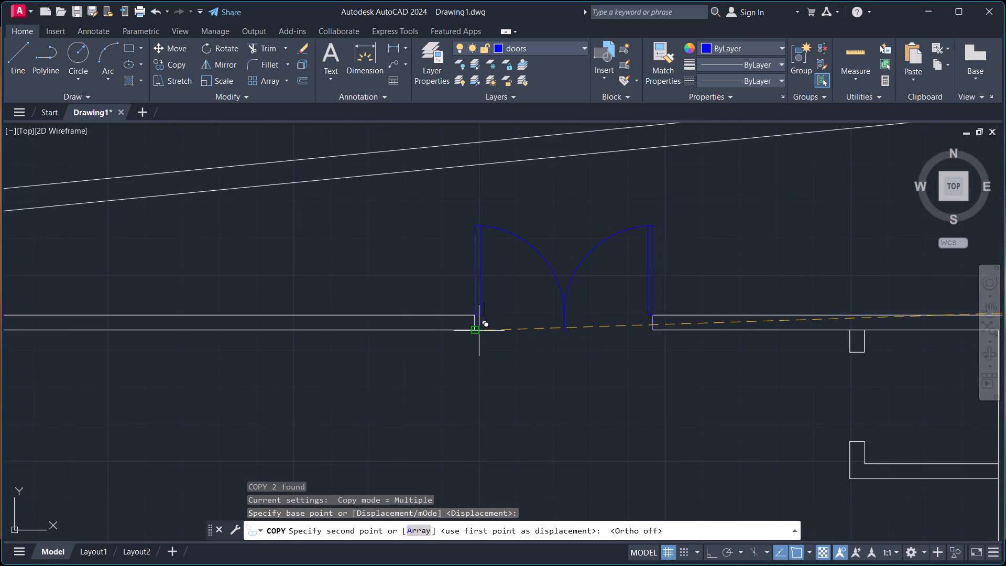
{"action": "left_click", "coordinate": [478, 329]}
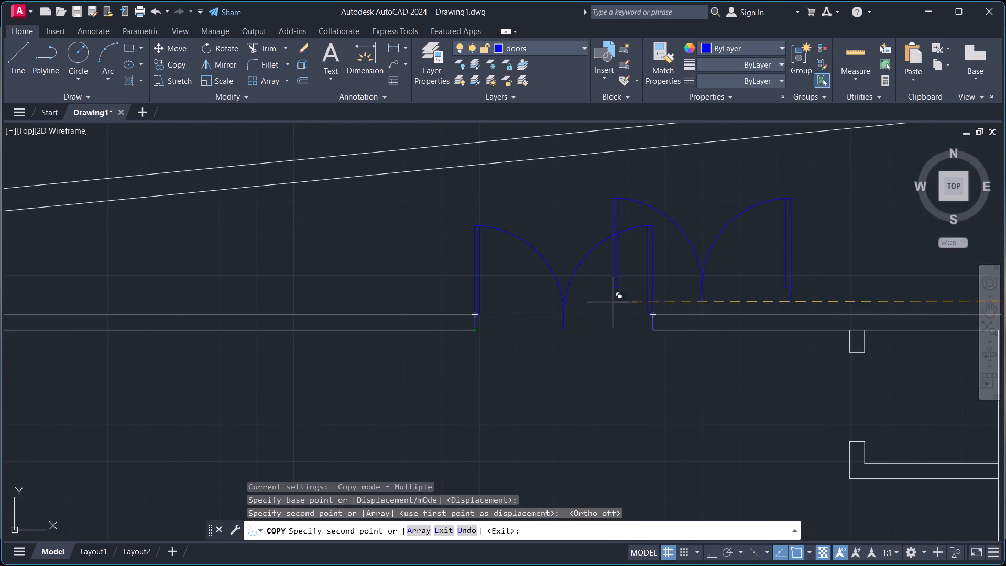
{"action": "key", "text": "Escape"}
Scale the spare double door by reference from its western hinge end, using its full width as reference and 2' as new length.
{"action": "scroll", "coordinate": [655, 294], "scroll_direction": "down", "scroll_amount": 2}
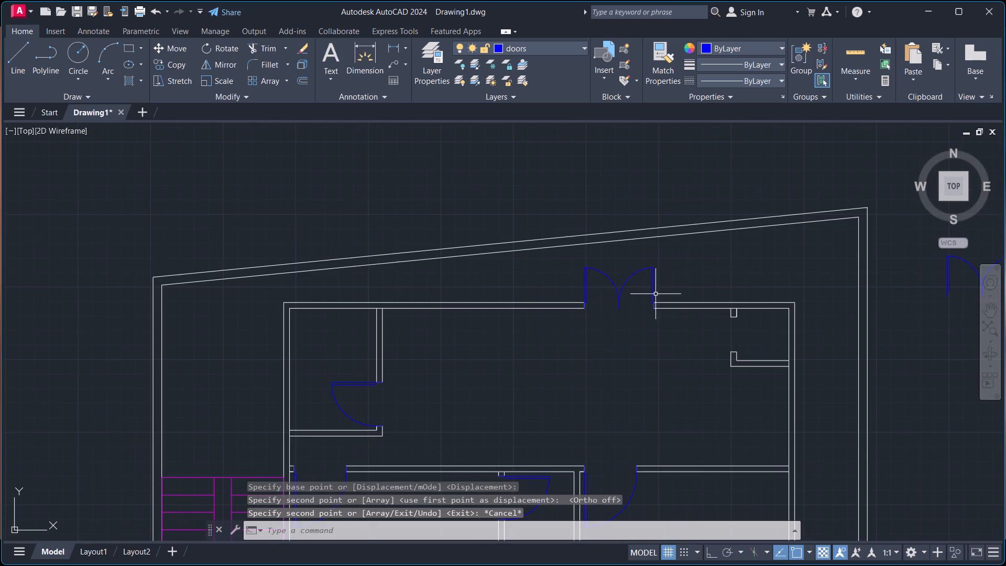
{"action": "middle_click_drag", "start_coordinate": [935, 332], "coordinate": [715, 329]}
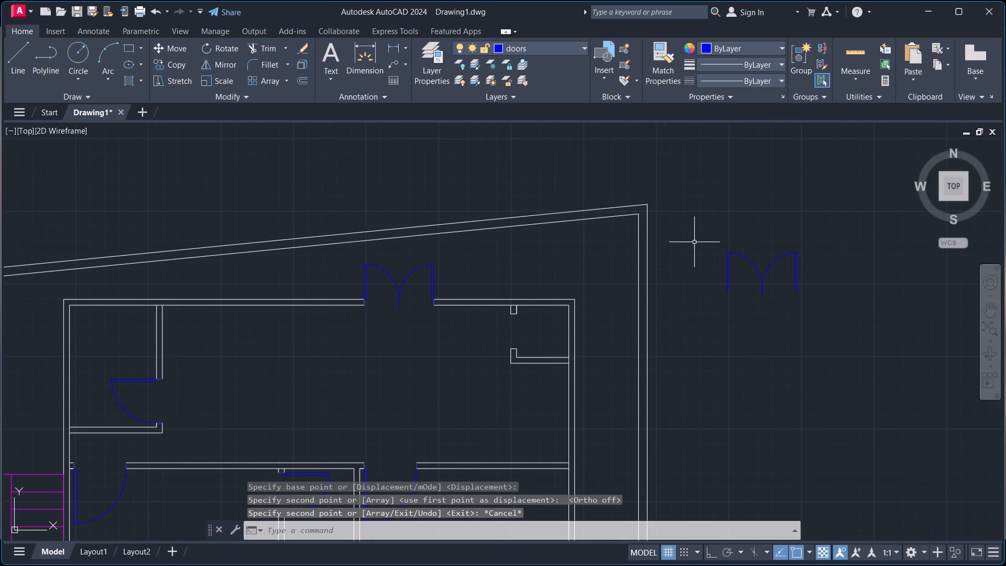
{"action": "left_click", "coordinate": [700, 228]}
{"action": "left_click", "coordinate": [883, 347]}
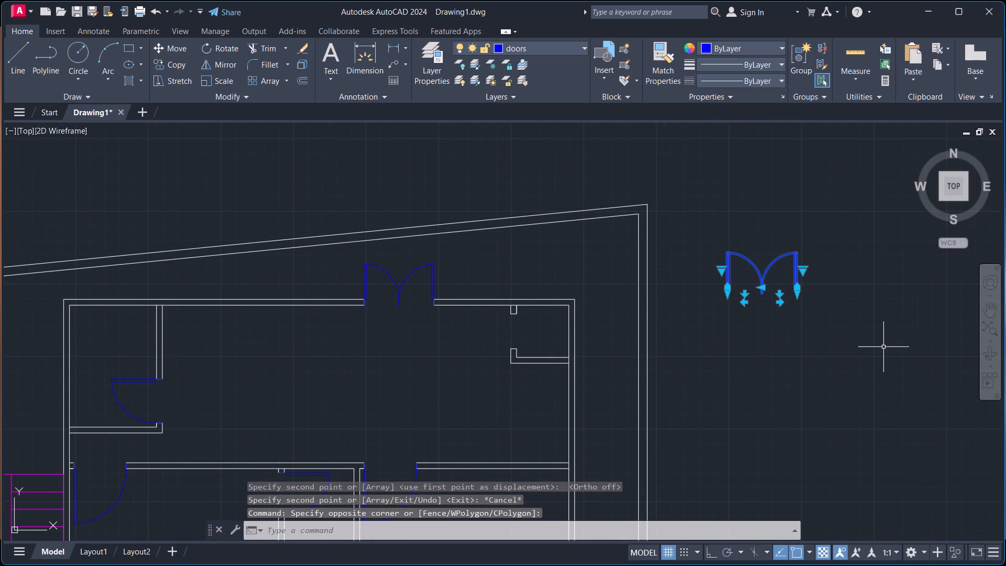
{"action": "type", "text": "sc"}
{"action": "key", "text": "Return"}
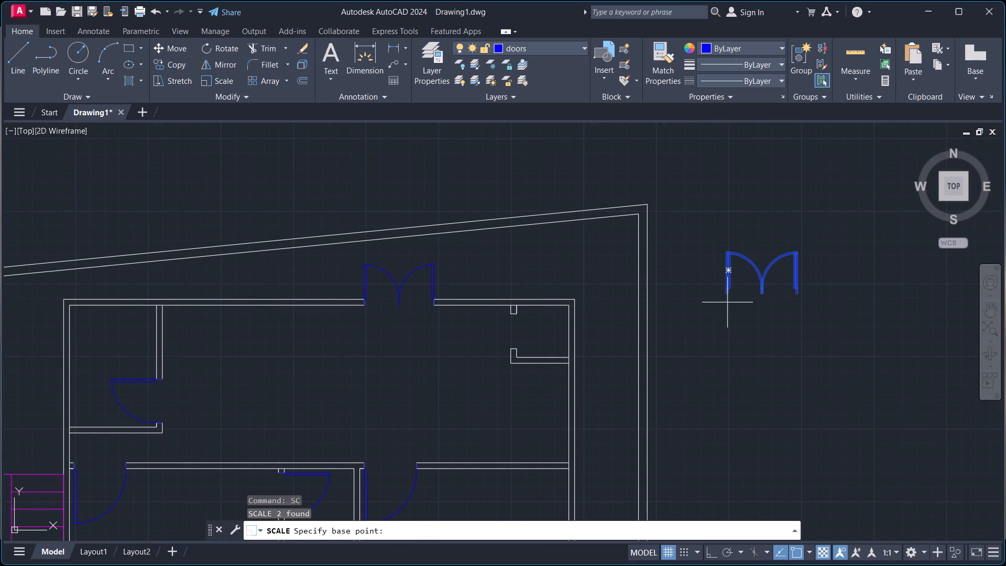
{"action": "left_click", "coordinate": [727, 297]}
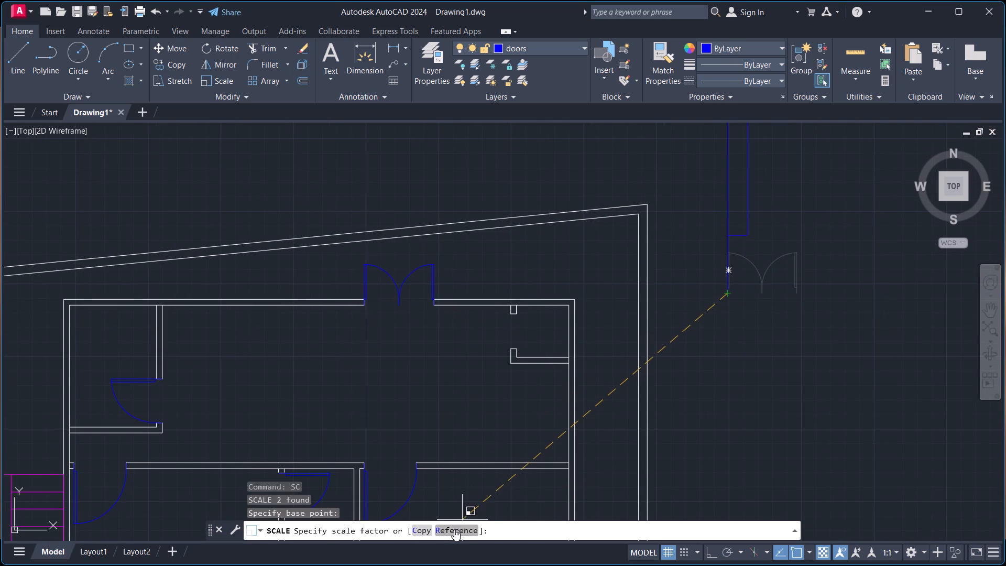
{"action": "left_click", "coordinate": [454, 529]}
{"action": "left_click", "coordinate": [727, 298]}
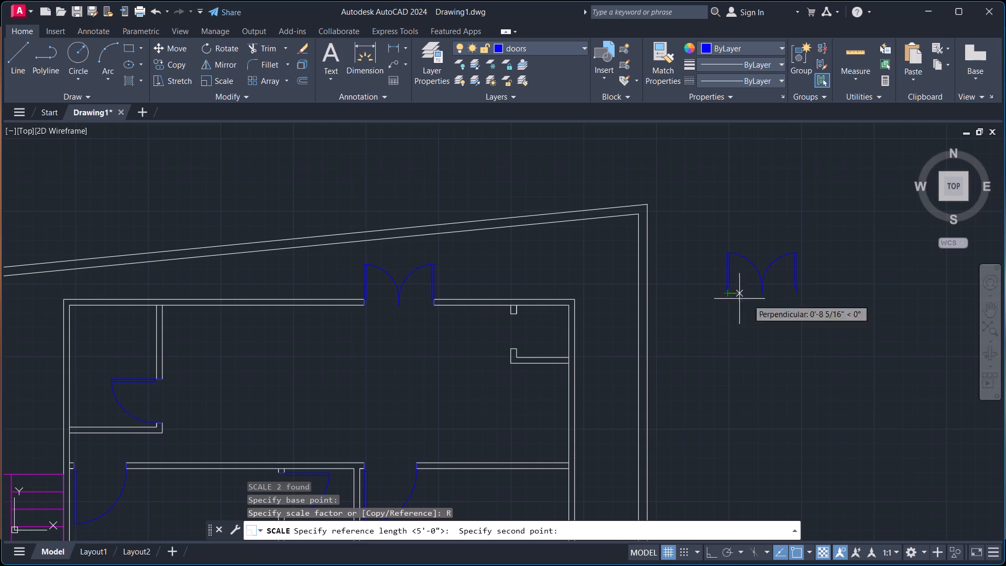
{"action": "left_click", "coordinate": [799, 297]}
{"action": "type", "text": "2'"}
{"action": "key", "text": "Return"}
Rotate the scaled-down spare double door 90° clockwise about its eastern hinge end, with Ortho on, so its leaves swing east.
{"action": "left_click", "coordinate": [709, 260]}
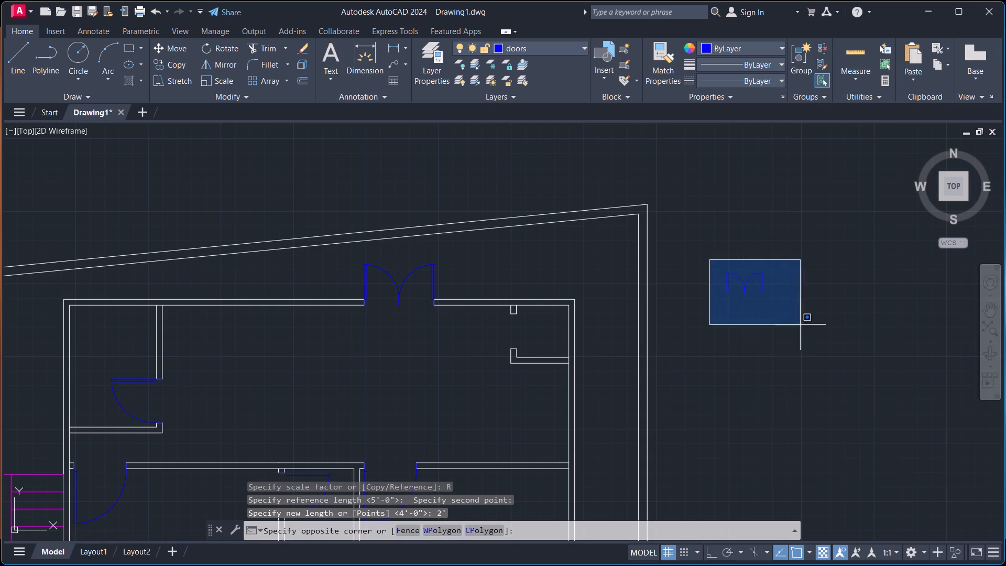
{"action": "left_click", "coordinate": [883, 389]}
{"action": "type", "text": "ro"}
{"action": "key", "text": "Return"}
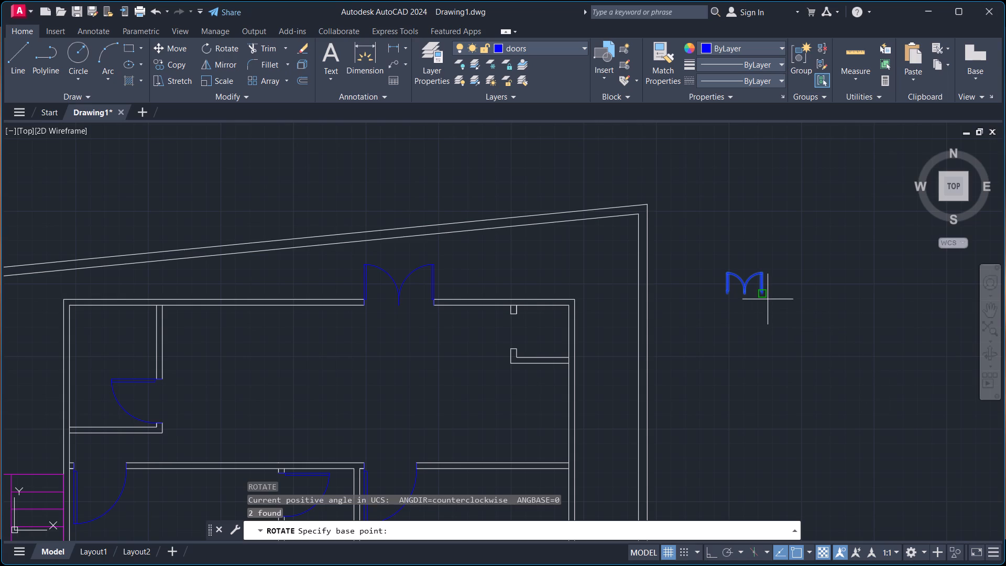
{"action": "left_click", "coordinate": [766, 300]}
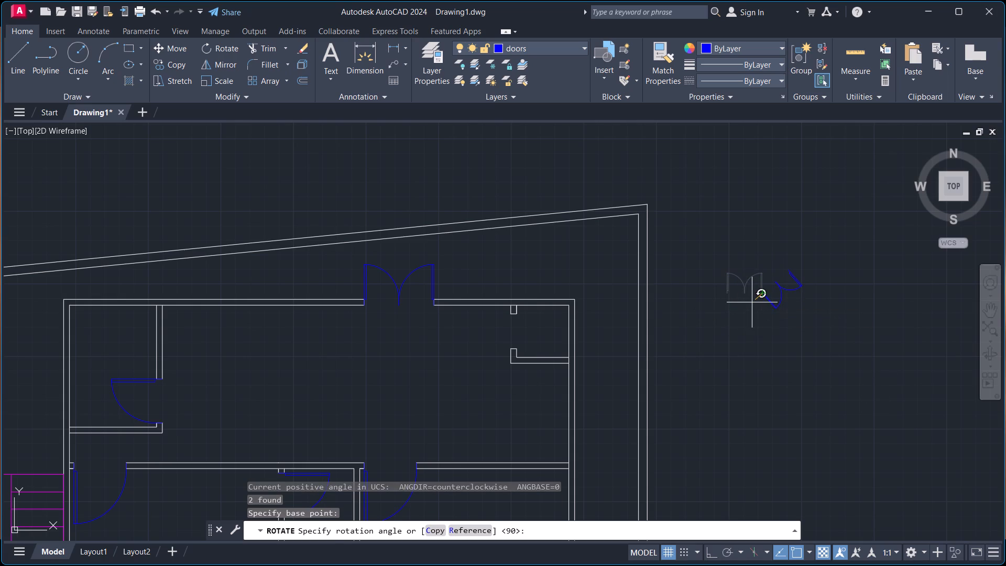
{"action": "key", "text": "F8"}
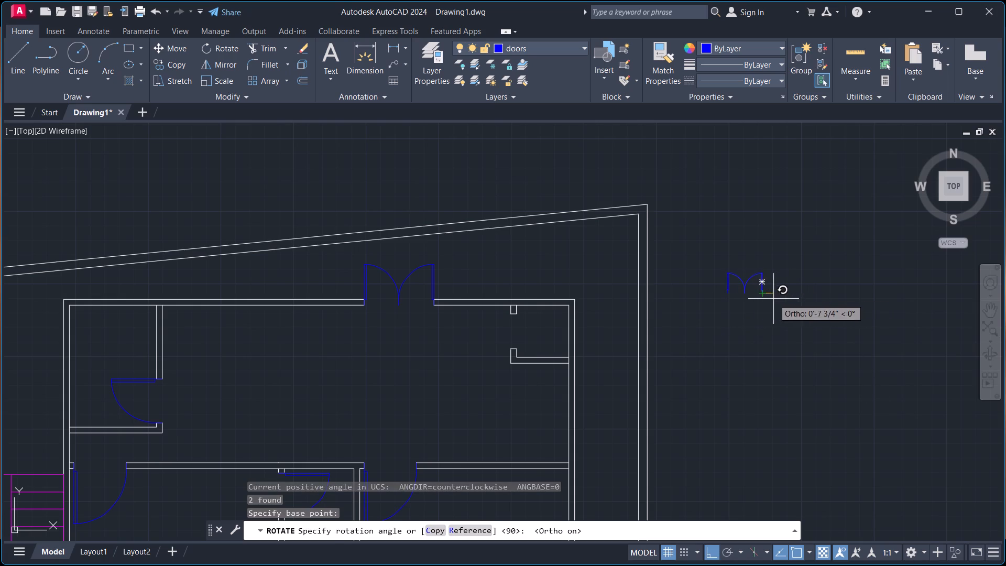
{"action": "left_click", "coordinate": [769, 338]}
Move the rotated double door by its southern hinge end to the lower jamb's western corner in the small northeastern closet's opening.
{"action": "left_click_drag", "start_coordinate": [752, 237], "coordinate": [759, 250]}
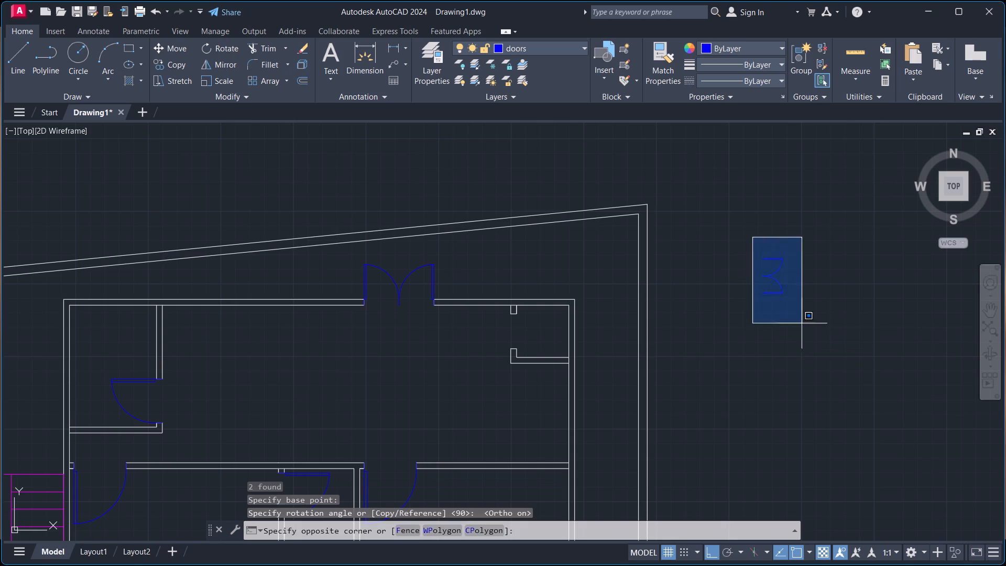
{"action": "left_click", "coordinate": [814, 357]}
{"action": "key", "text": "m"}
{"action": "key", "text": "Return"}
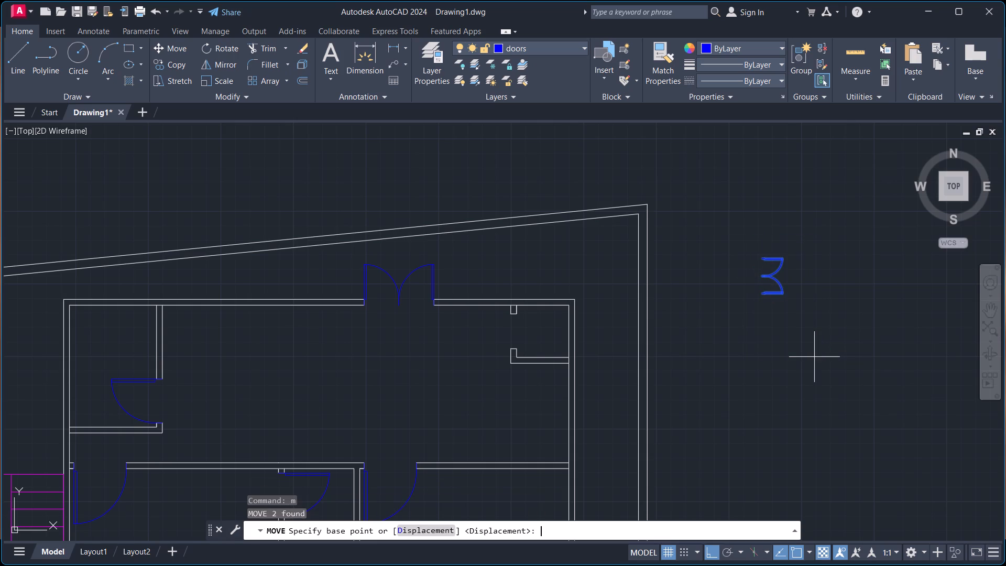
{"action": "scroll", "coordinate": [771, 300], "scroll_direction": "up", "scroll_amount": 3}
{"action": "left_click", "coordinate": [730, 274]}
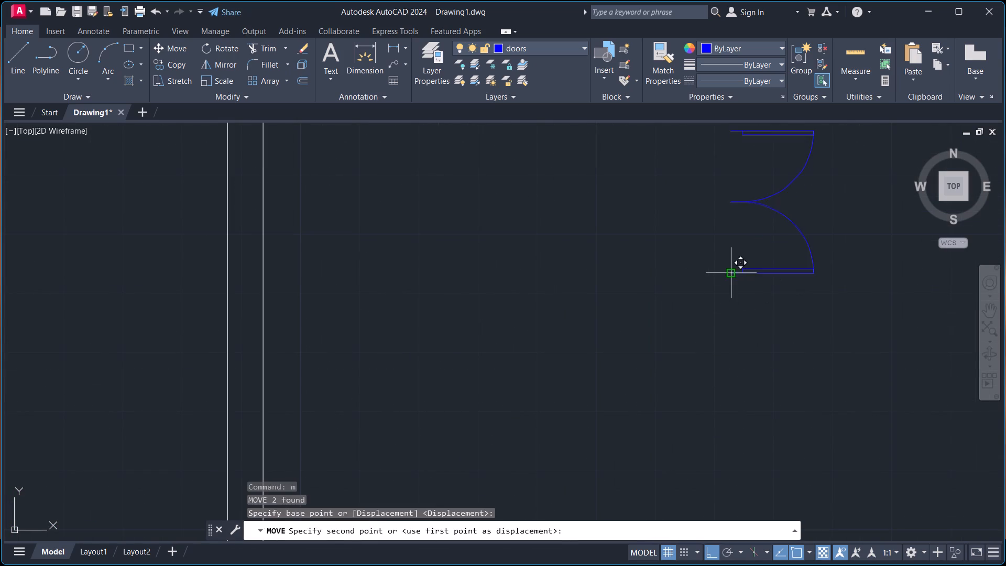
{"action": "key", "text": "F8"}
{"action": "scroll", "coordinate": [587, 387], "scroll_direction": "down", "scroll_amount": 2}
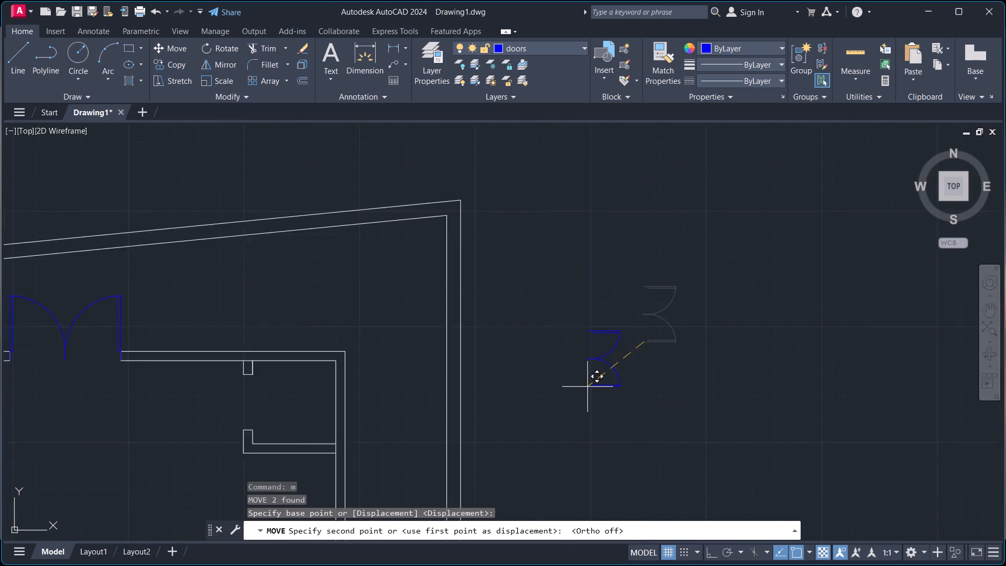
{"action": "scroll", "coordinate": [587, 387], "scroll_direction": "down", "scroll_amount": 1}
{"action": "scroll", "coordinate": [371, 407], "scroll_direction": "up", "scroll_amount": 2}
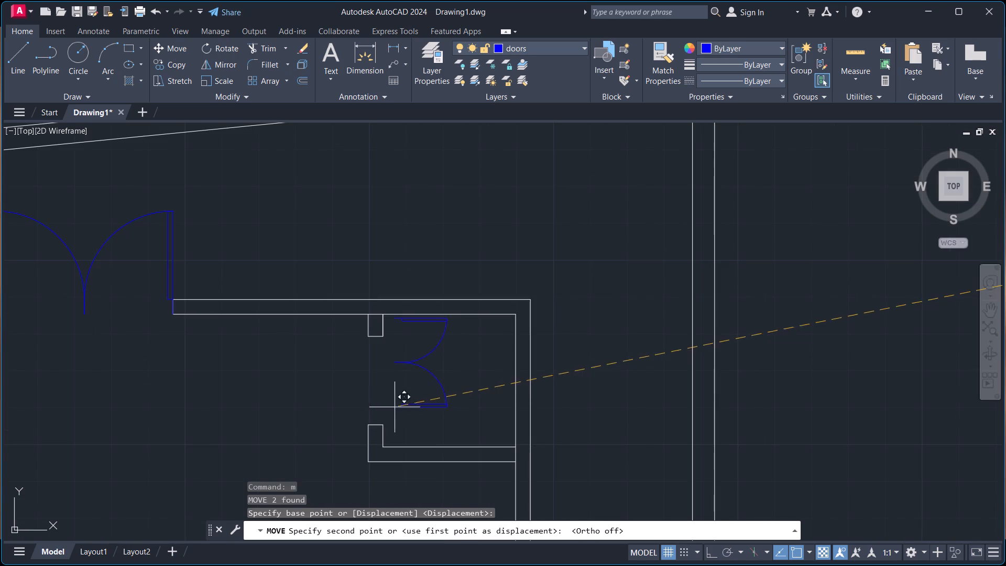
{"action": "left_click", "coordinate": [366, 429]}
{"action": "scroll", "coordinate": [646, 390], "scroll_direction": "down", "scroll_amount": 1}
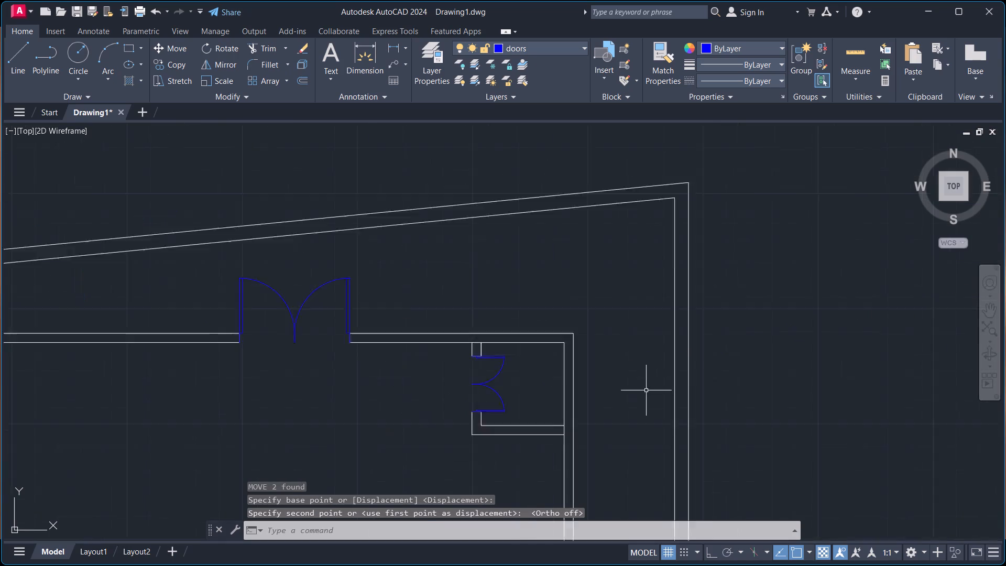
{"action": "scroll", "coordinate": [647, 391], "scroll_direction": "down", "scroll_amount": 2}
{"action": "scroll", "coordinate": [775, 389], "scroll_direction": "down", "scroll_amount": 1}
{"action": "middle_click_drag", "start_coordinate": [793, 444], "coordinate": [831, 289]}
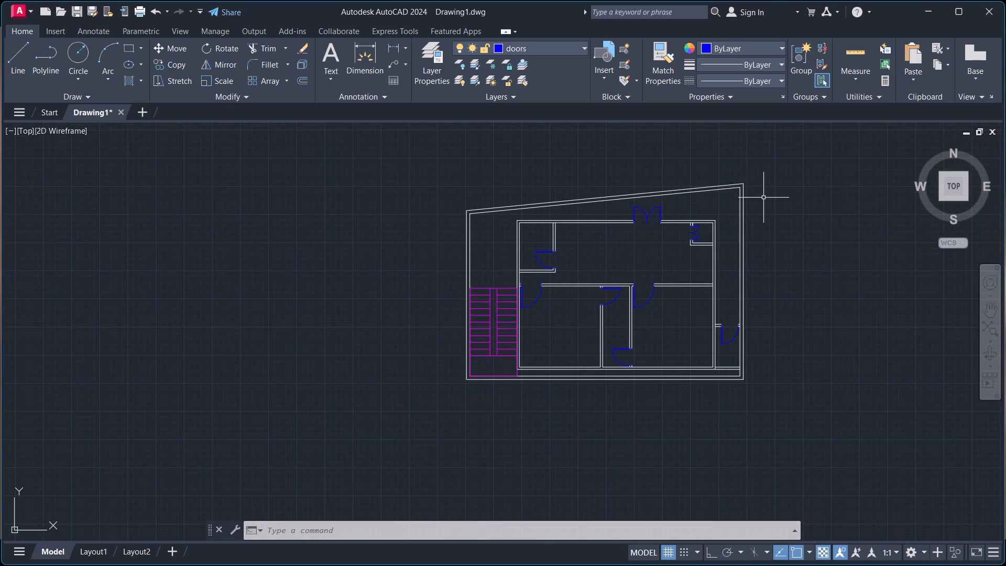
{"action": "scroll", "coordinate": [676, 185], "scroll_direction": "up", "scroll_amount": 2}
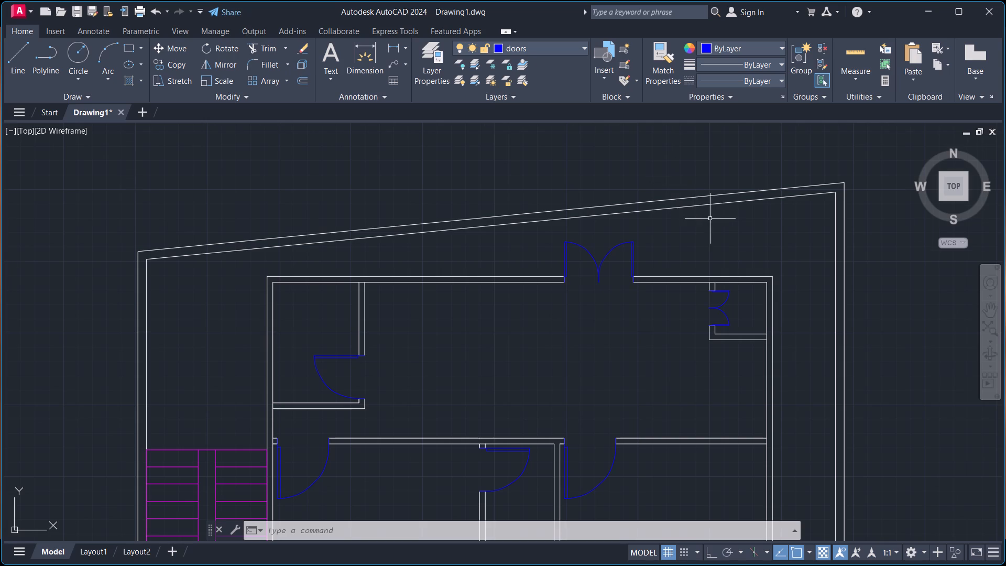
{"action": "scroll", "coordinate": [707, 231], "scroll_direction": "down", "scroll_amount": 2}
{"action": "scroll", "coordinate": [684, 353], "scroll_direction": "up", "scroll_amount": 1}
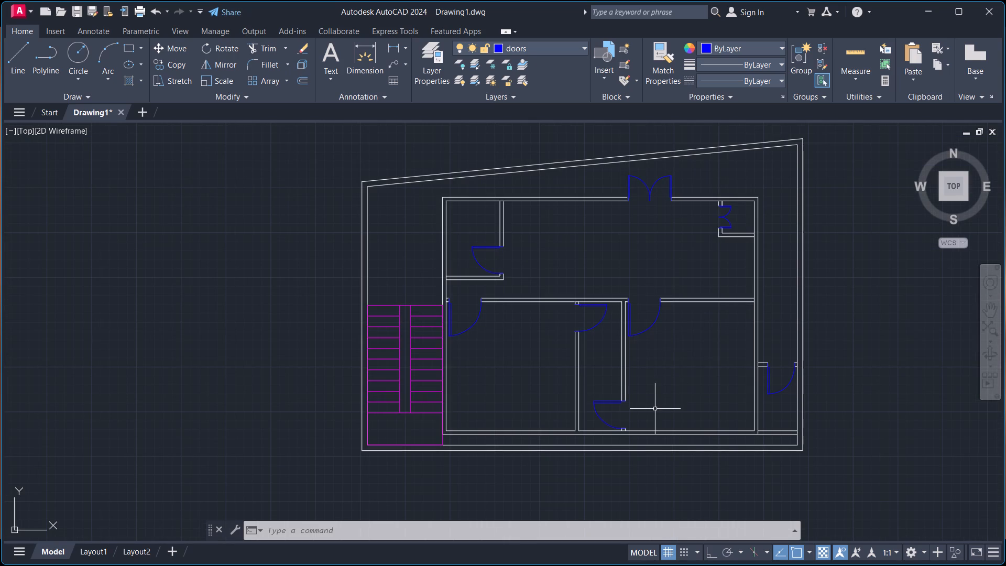
Offset the south wall's inner line 6' north across the narrow middle room and the southeastern room.
{"action": "key", "text": "o"}
{"action": "key", "text": "Return"}
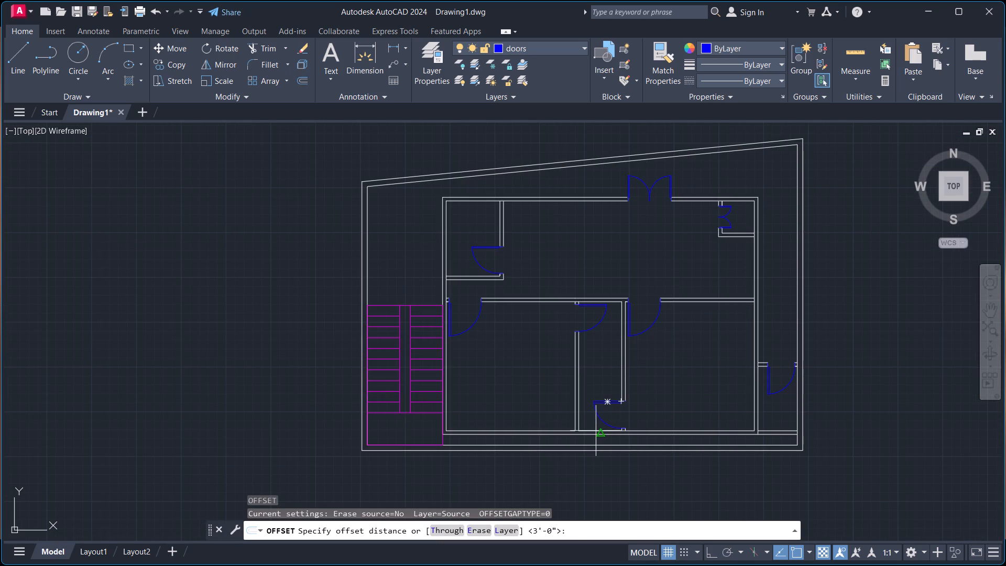
{"action": "scroll", "coordinate": [598, 431], "scroll_direction": "up", "scroll_amount": 4}
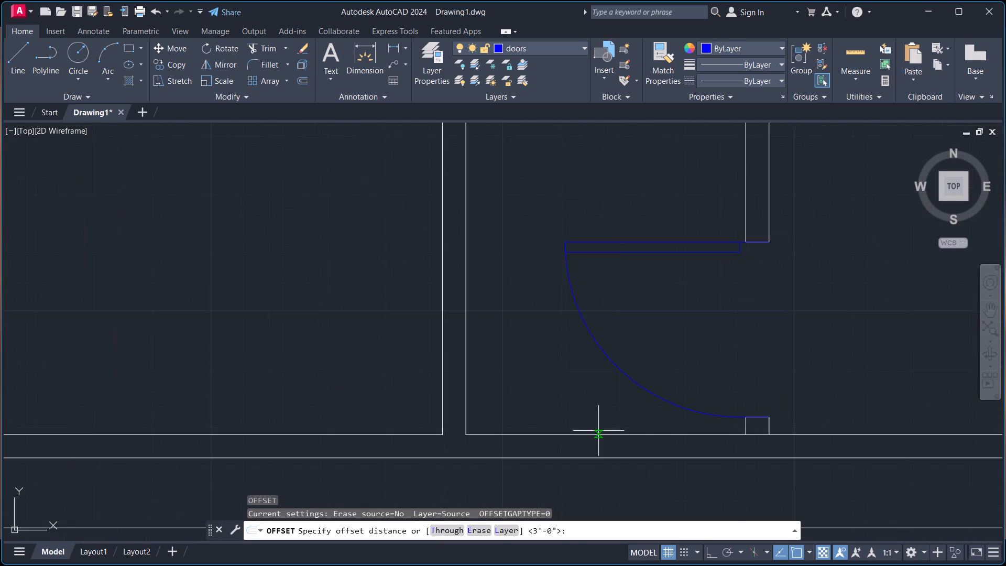
{"action": "left_click", "coordinate": [598, 435]}
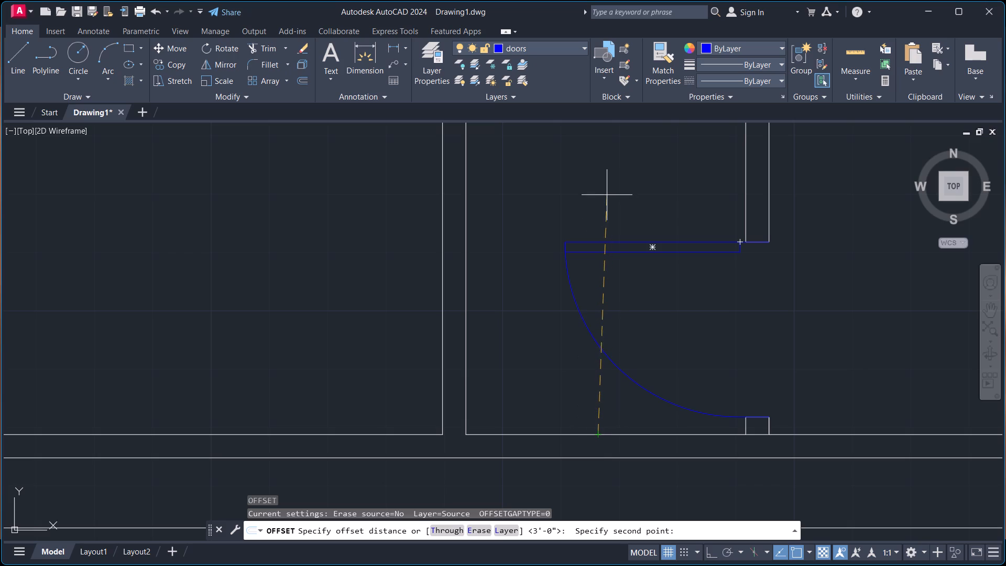
{"action": "scroll", "coordinate": [592, 191], "scroll_direction": "down", "scroll_amount": 3}
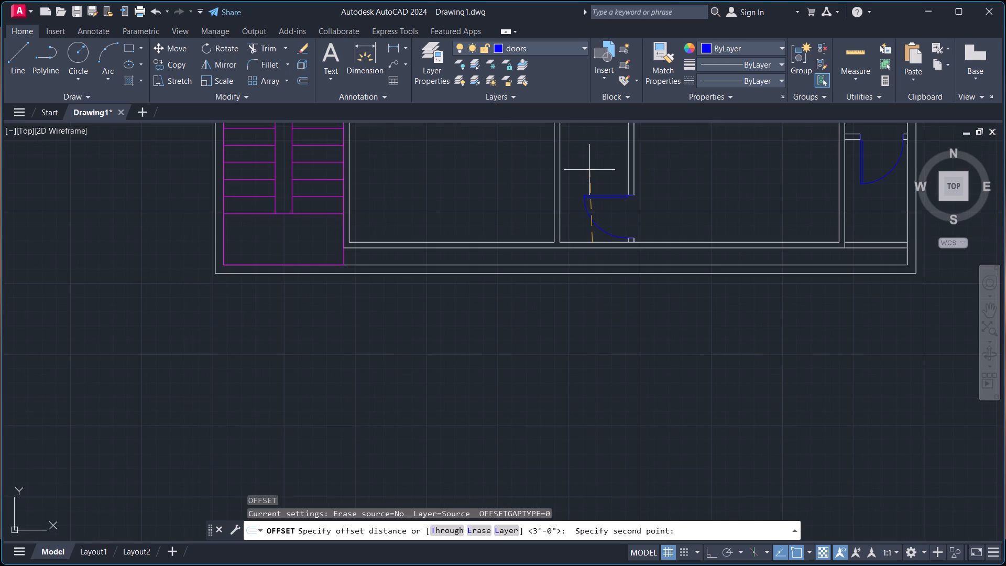
{"action": "key", "text": "F8"}
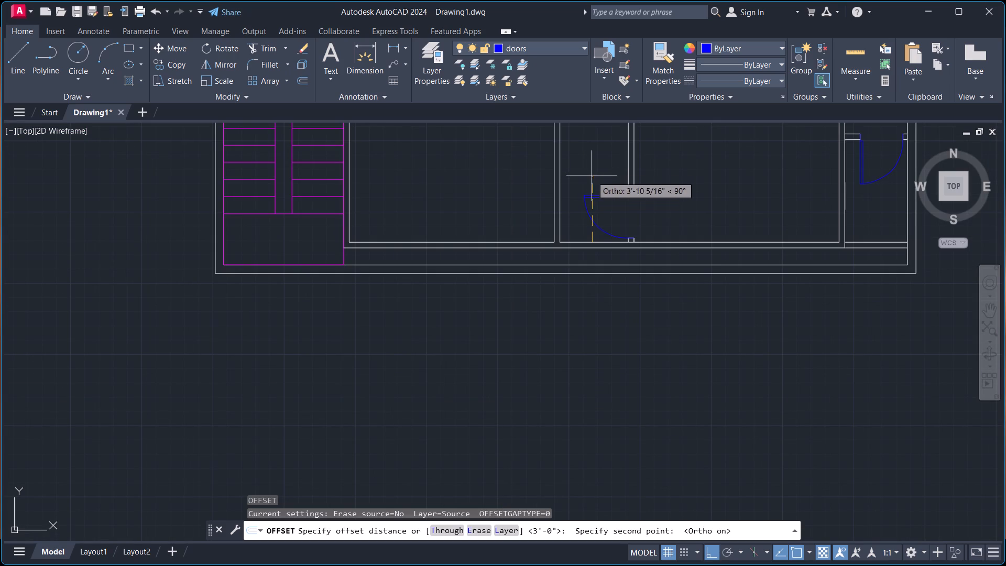
{"action": "middle_click_drag", "start_coordinate": [598, 162], "coordinate": [554, 257]}
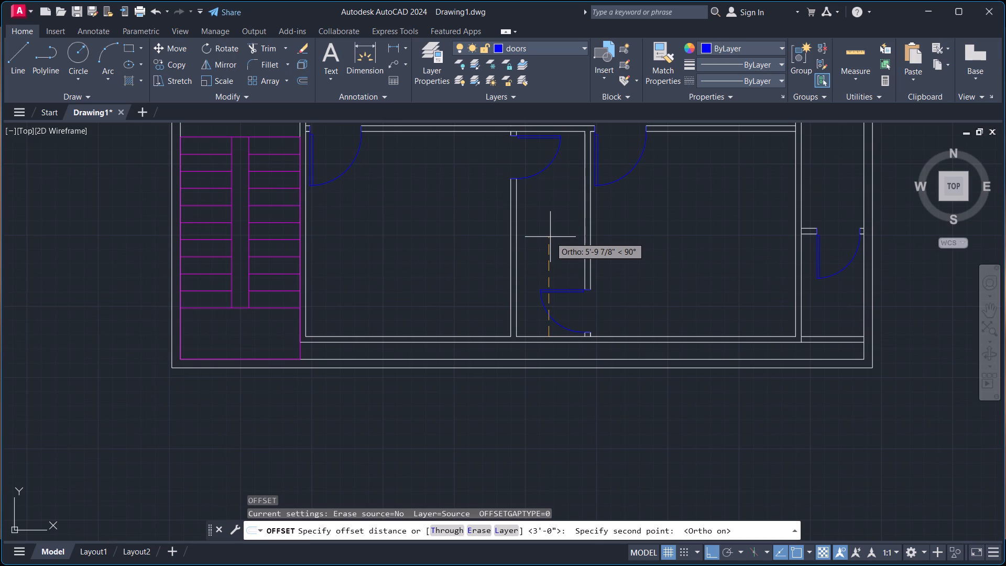
{"action": "type", "text": "6'"}
{"action": "key", "text": "Return"}
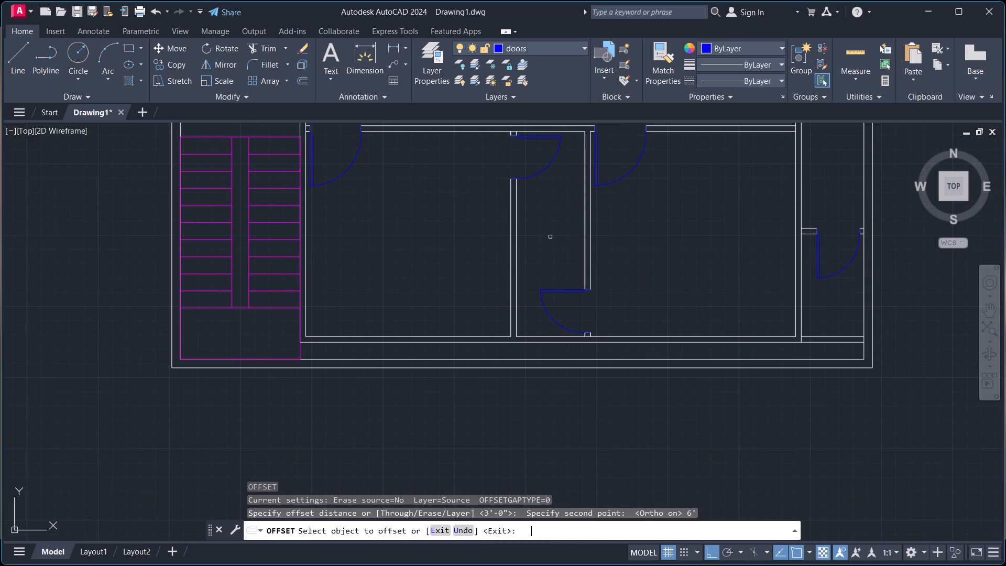
{"action": "left_click", "coordinate": [535, 337]}
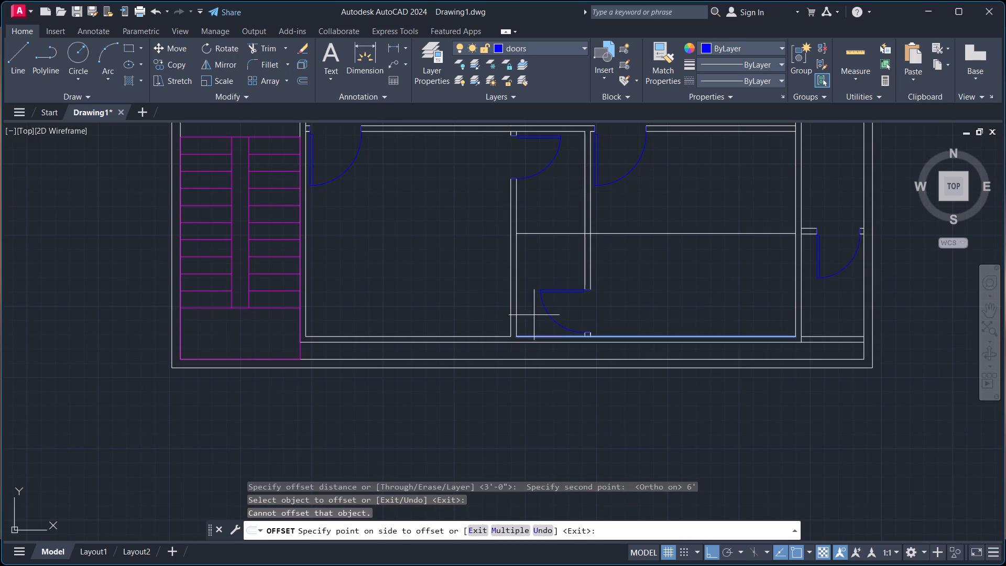
{"action": "left_click", "coordinate": [555, 254]}
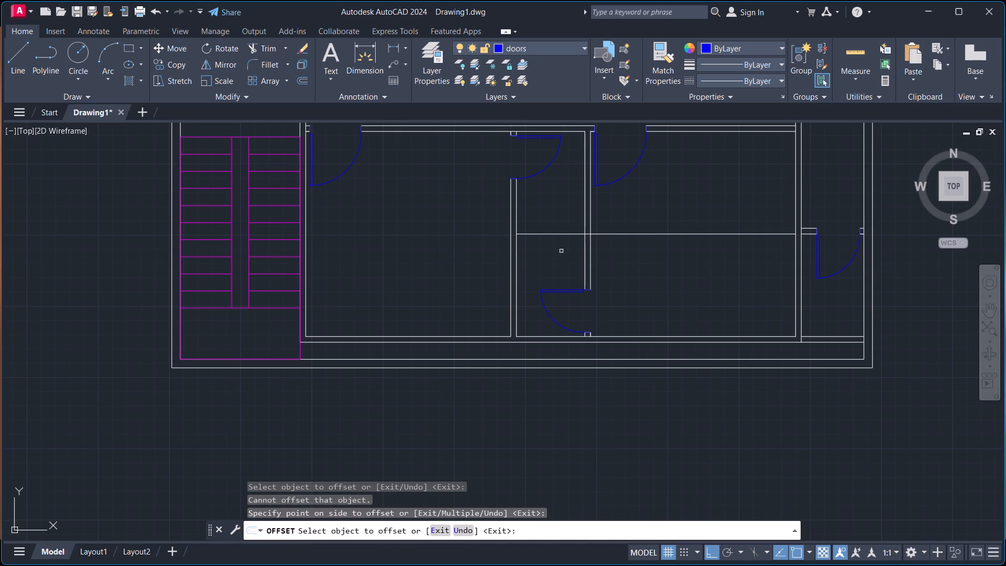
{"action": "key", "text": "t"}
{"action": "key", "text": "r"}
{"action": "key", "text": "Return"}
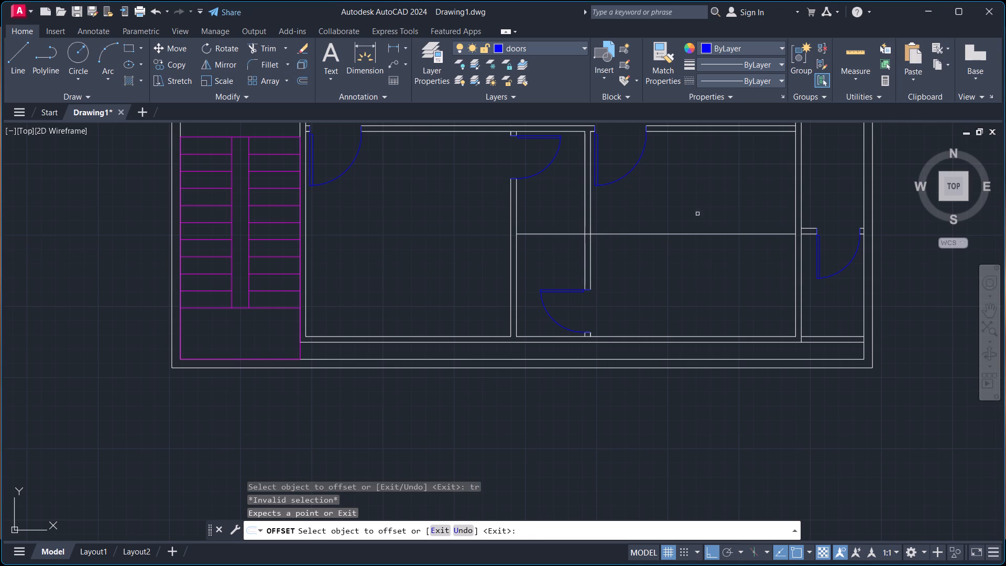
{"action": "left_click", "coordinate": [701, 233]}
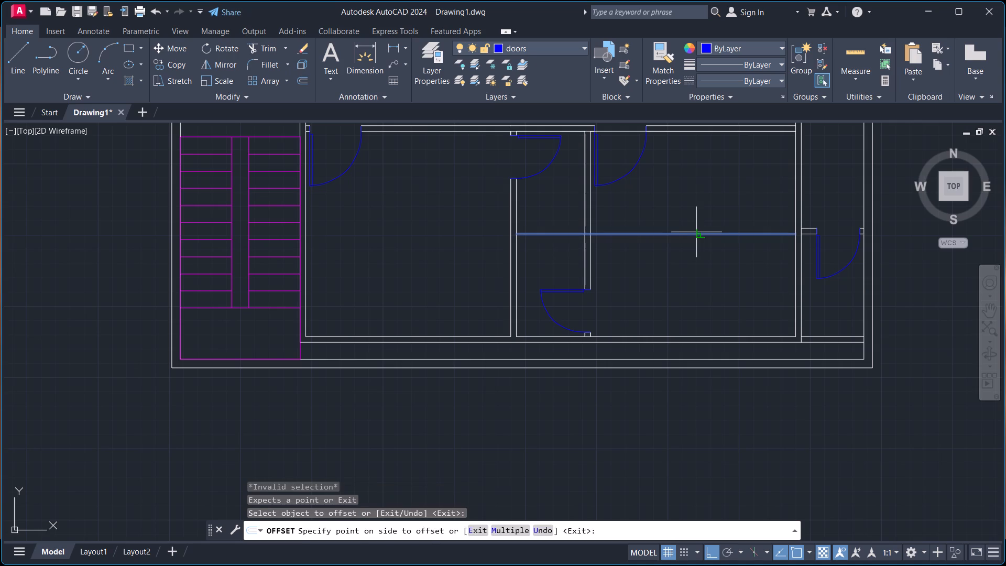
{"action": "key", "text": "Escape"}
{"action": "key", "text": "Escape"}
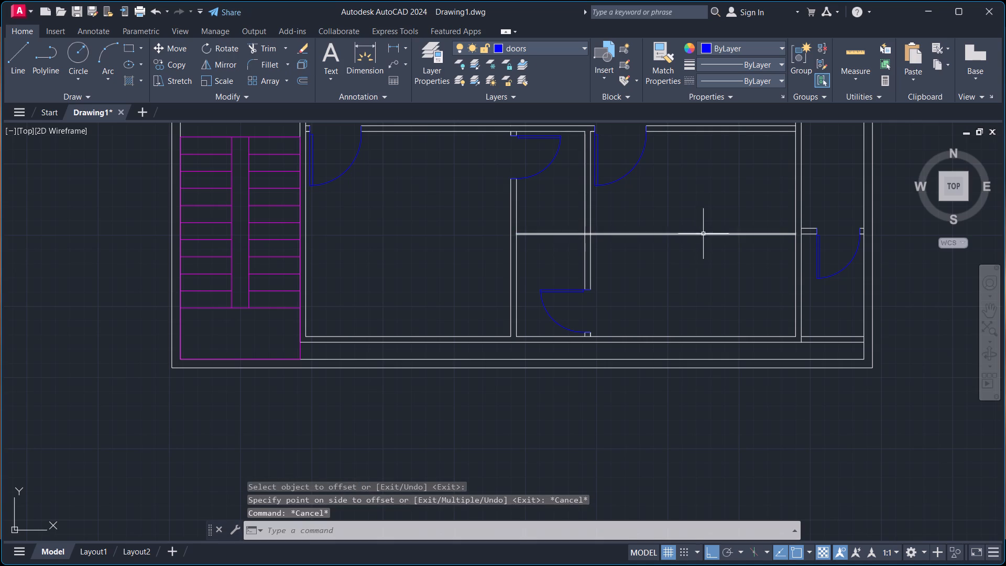
Trim the offset line's eastern portion and its piece inside the double-line wall, keeping only the segment across the narrow middle room.
{"action": "type", "text": "tr"}
{"action": "key", "text": "Return"}
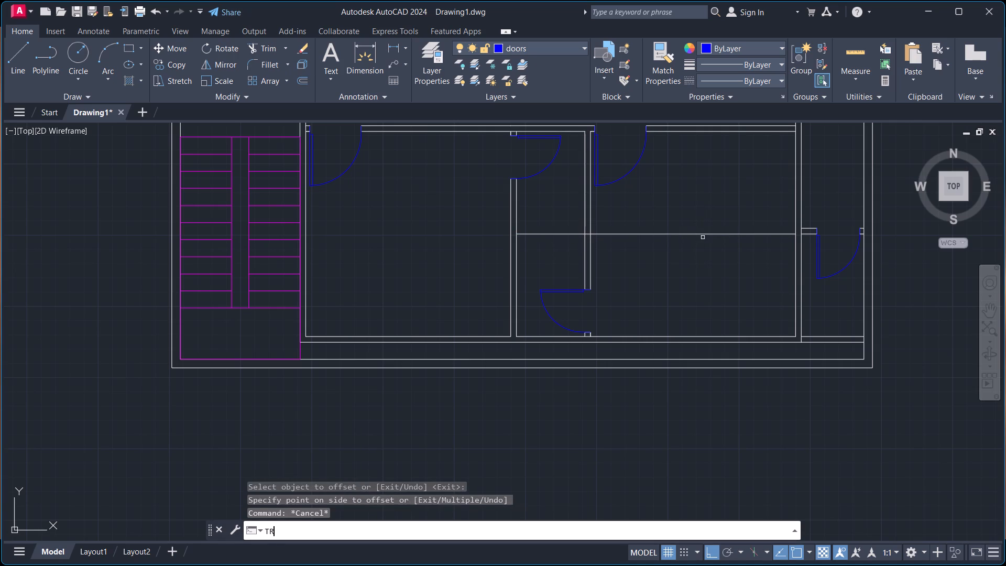
{"action": "left_click", "coordinate": [699, 235]}
{"action": "scroll", "coordinate": [592, 237], "scroll_direction": "up", "scroll_amount": 3}
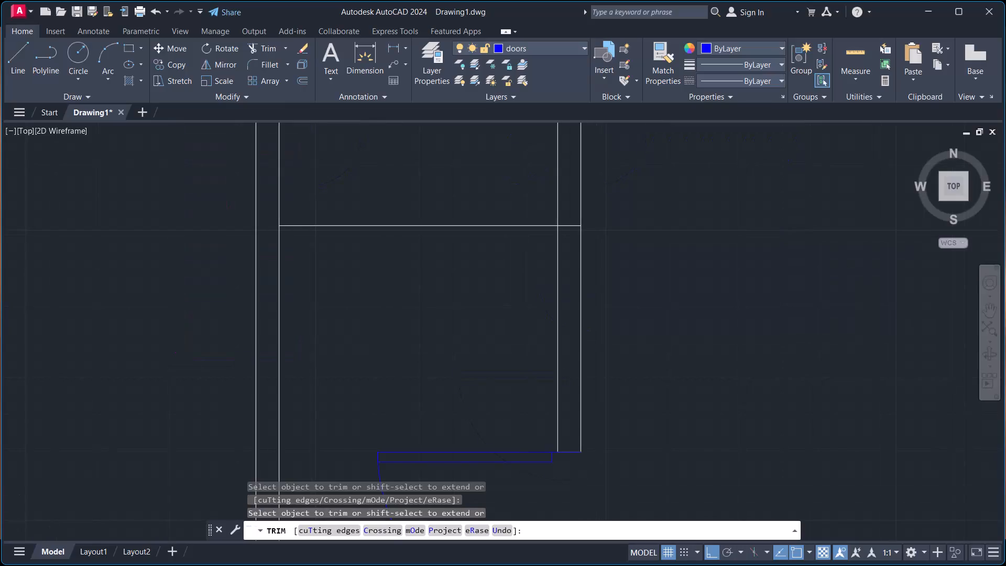
{"action": "left_click", "coordinate": [571, 226]}
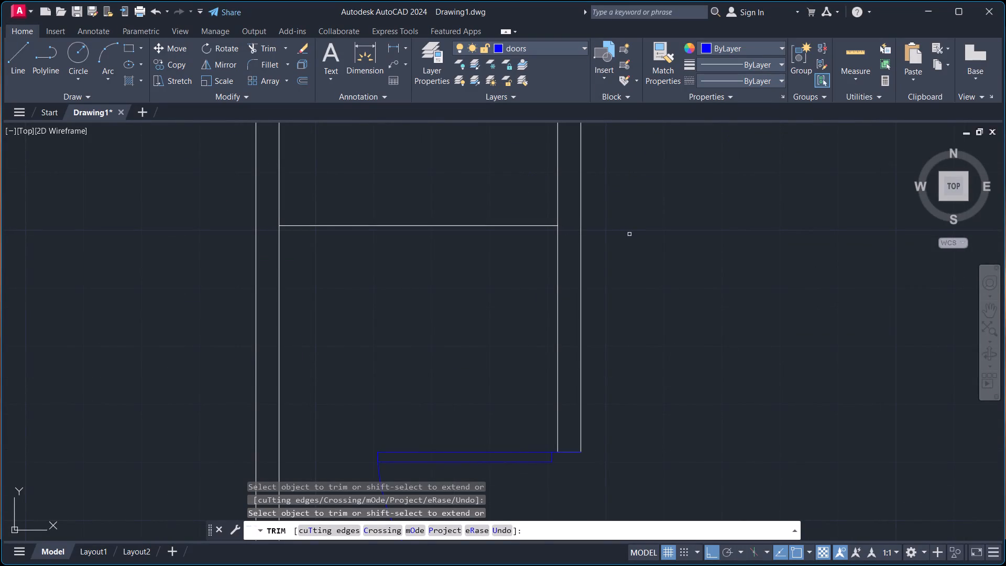
{"action": "key", "text": "Escape"}
Offset the partition line across the narrow middle room 2" to both its north and south sides.
{"action": "key", "text": "o"}
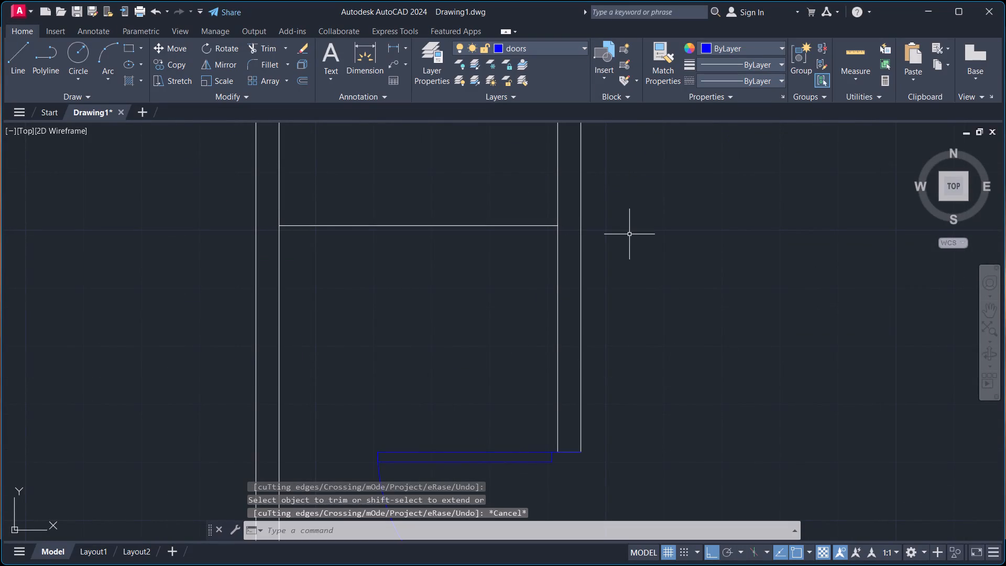
{"action": "key", "text": "Return"}
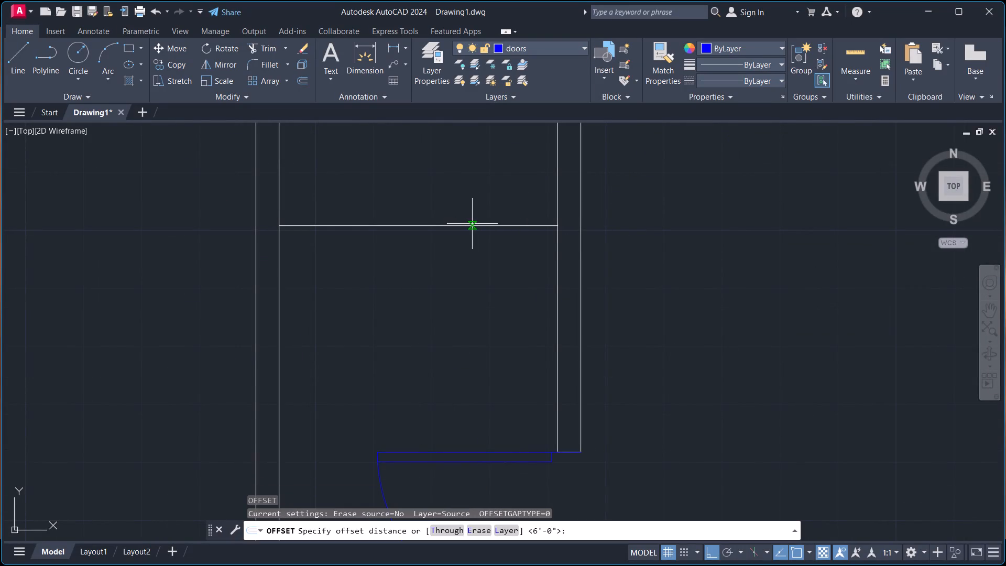
{"action": "left_click", "coordinate": [466, 226]}
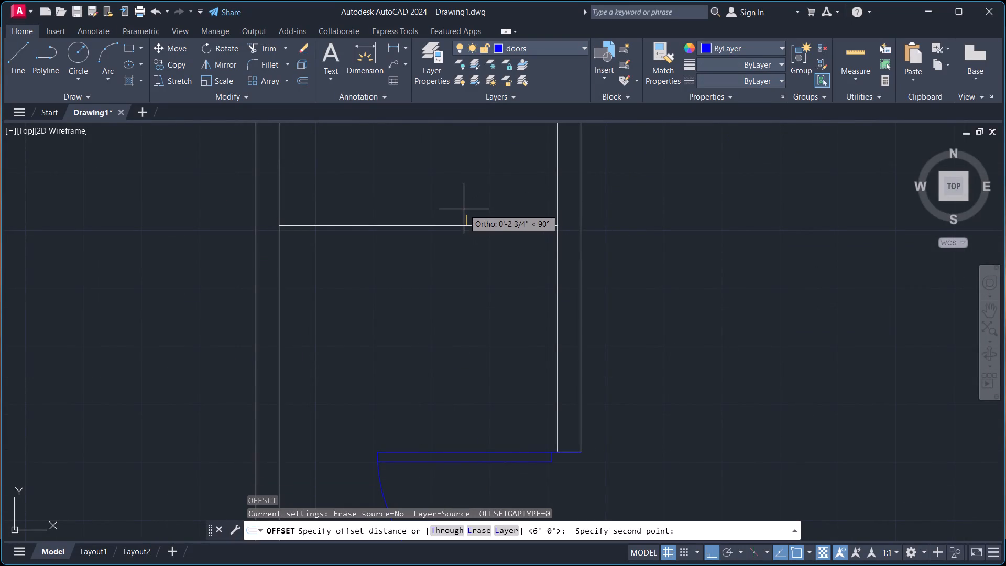
{"action": "key", "text": "2"}
{"action": "key", "text": "shift+quotedbl"}
{"action": "key", "text": "Return"}
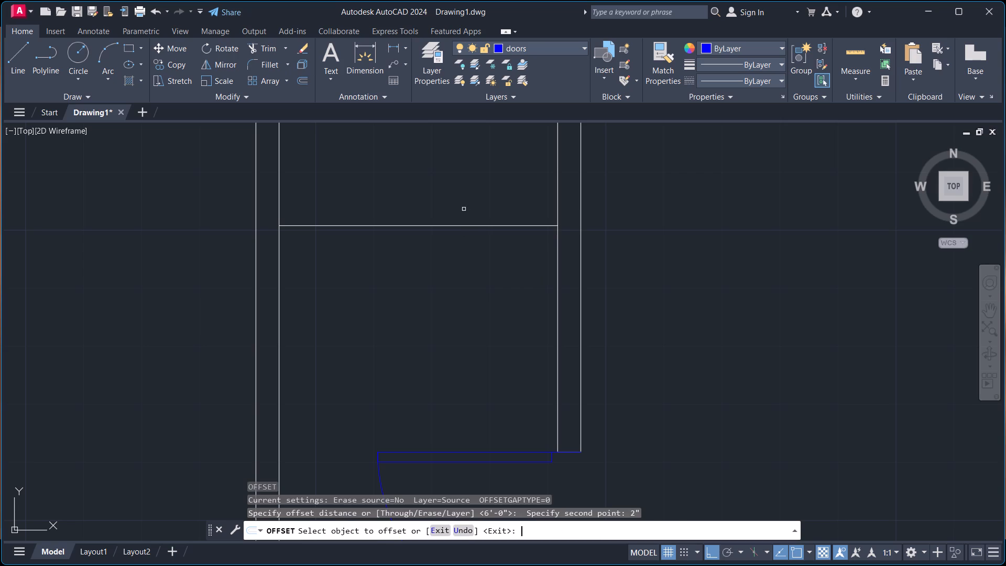
{"action": "left_click", "coordinate": [456, 224]}
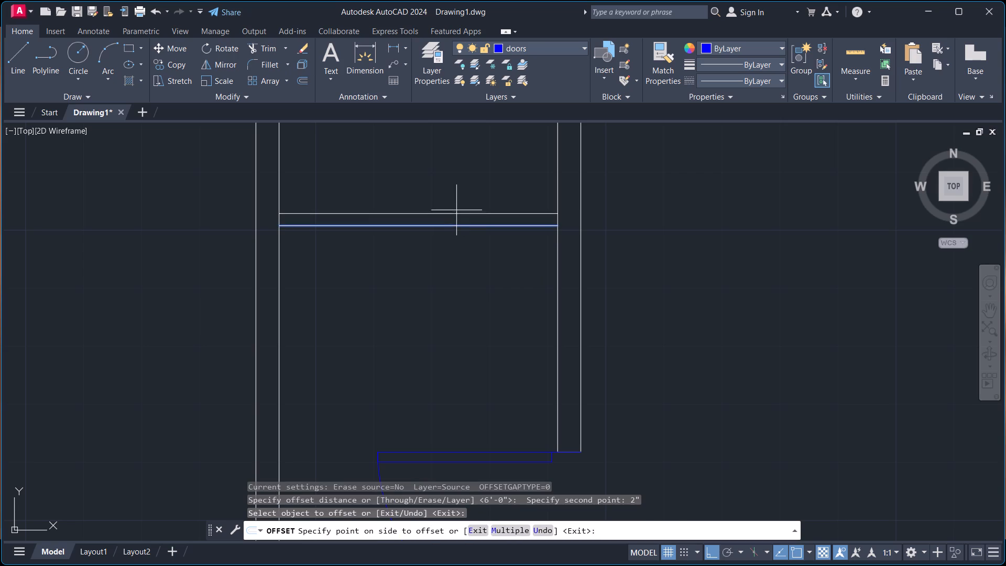
{"action": "left_click", "coordinate": [458, 204]}
{"action": "left_click", "coordinate": [450, 226]}
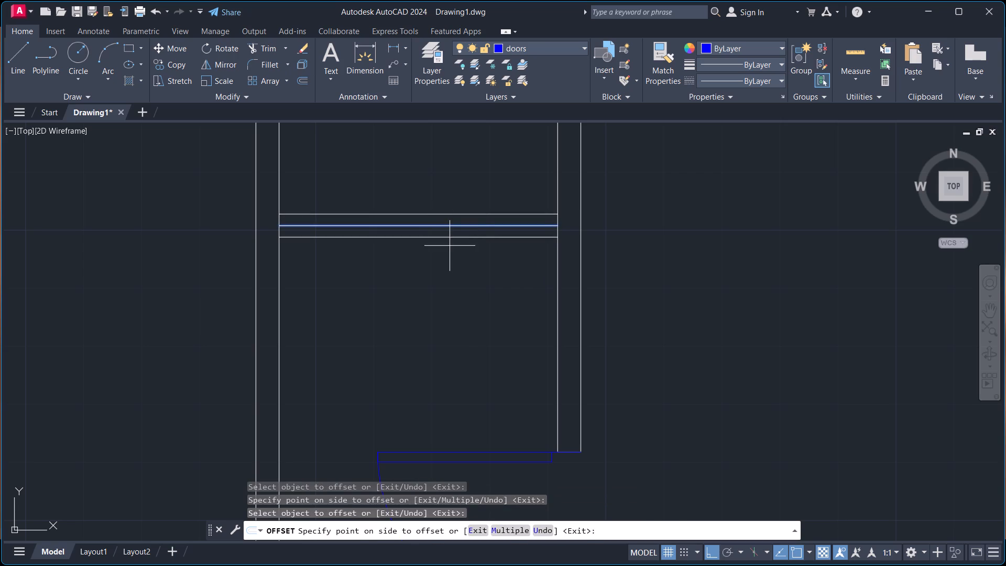
{"action": "left_click", "coordinate": [450, 246]}
{"action": "left_click", "coordinate": [459, 226]}
{"action": "key", "text": "e"}
{"action": "key", "text": "Return"}
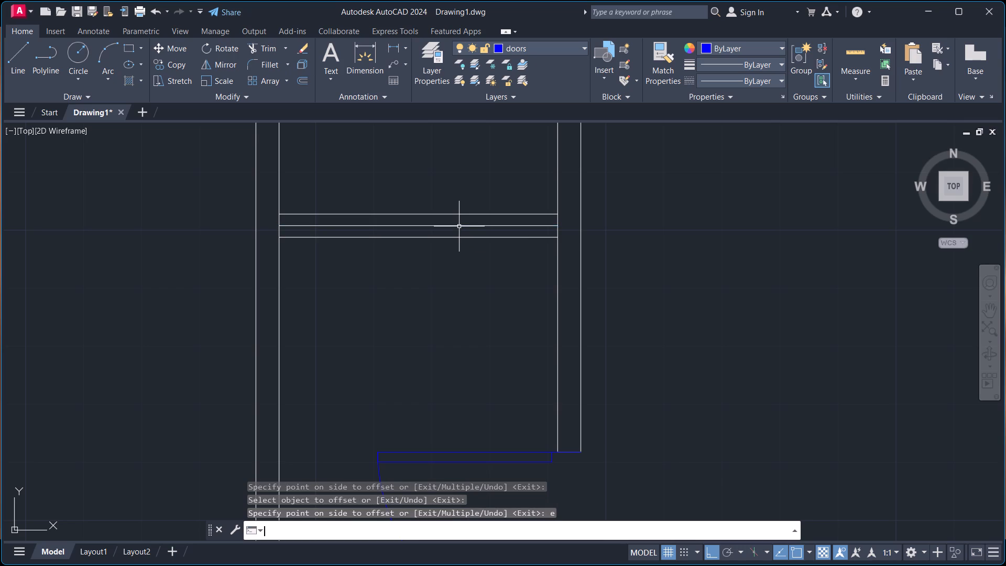
Erase the original centre line between the two offset partition lines in the narrow middle room.
{"action": "left_click", "coordinate": [459, 226]}
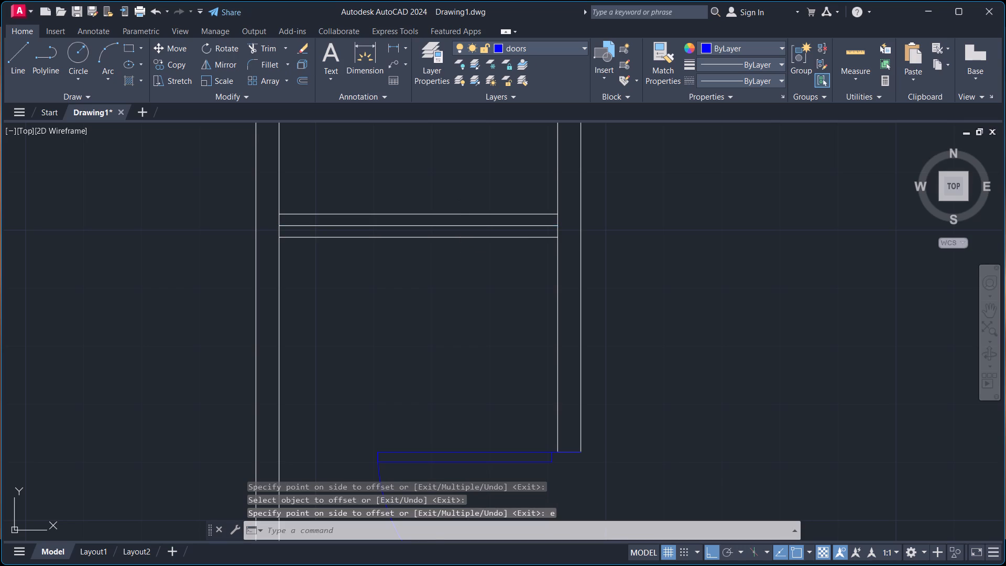
{"action": "left_click", "coordinate": [457, 226]}
{"action": "key", "text": "e"}
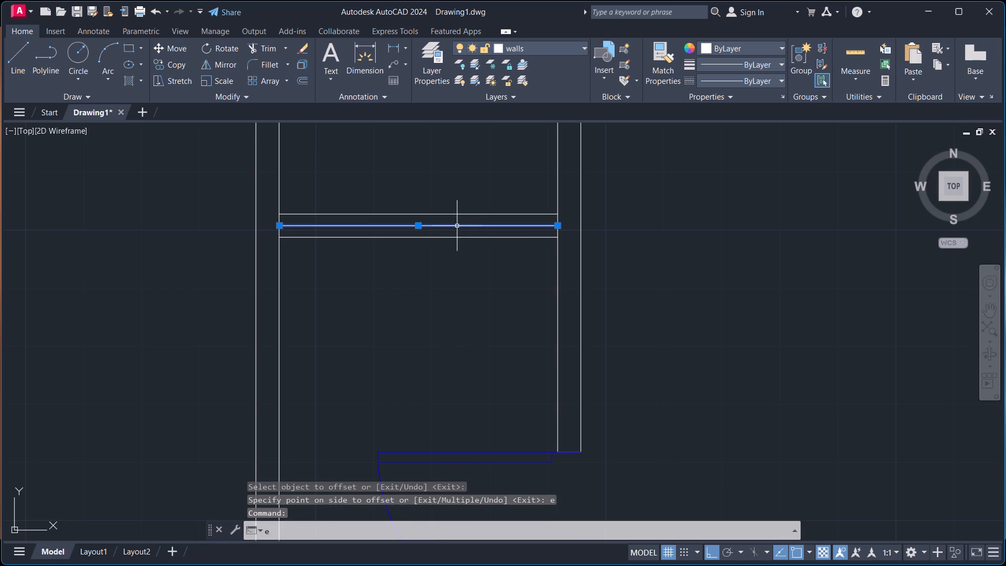
{"action": "key", "text": "Return"}
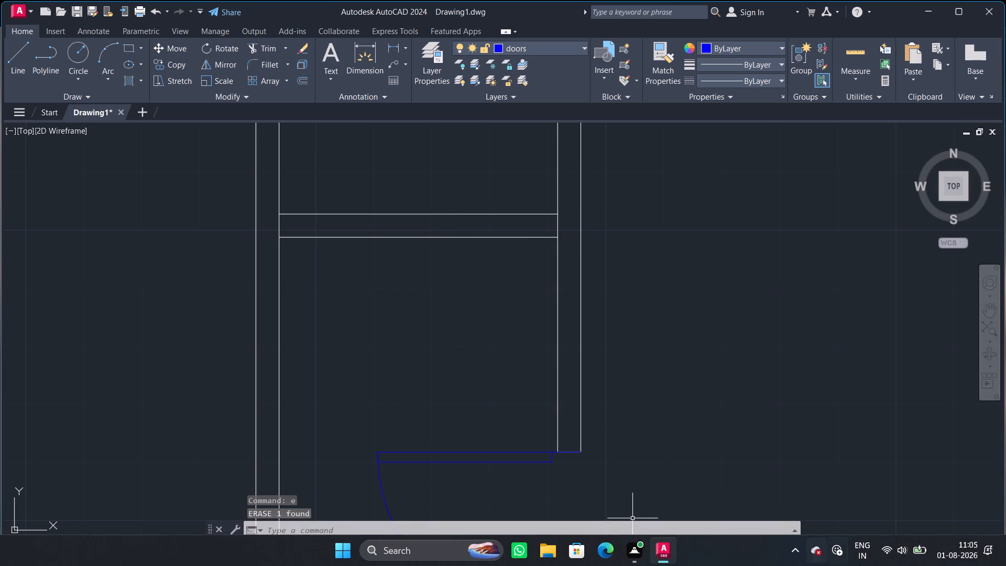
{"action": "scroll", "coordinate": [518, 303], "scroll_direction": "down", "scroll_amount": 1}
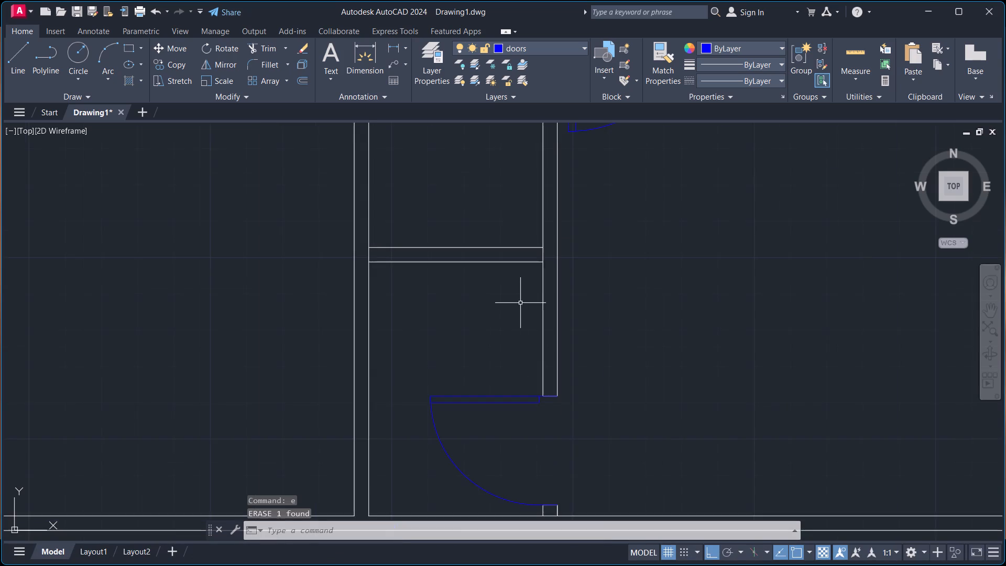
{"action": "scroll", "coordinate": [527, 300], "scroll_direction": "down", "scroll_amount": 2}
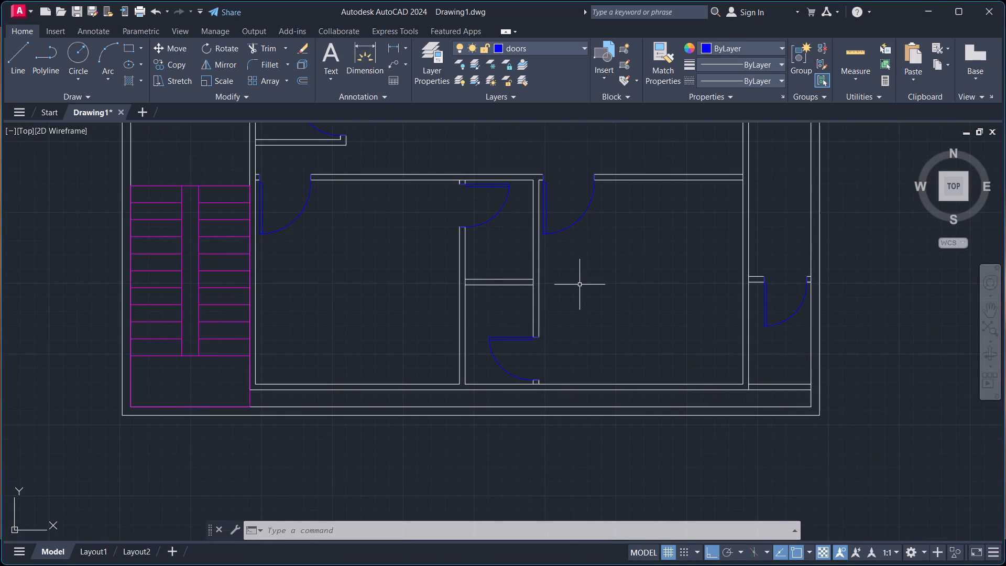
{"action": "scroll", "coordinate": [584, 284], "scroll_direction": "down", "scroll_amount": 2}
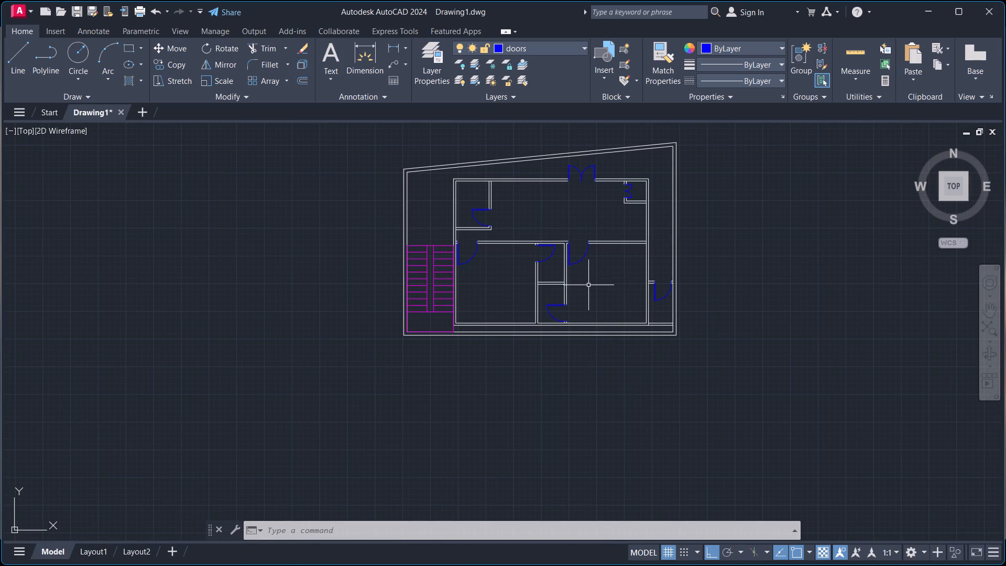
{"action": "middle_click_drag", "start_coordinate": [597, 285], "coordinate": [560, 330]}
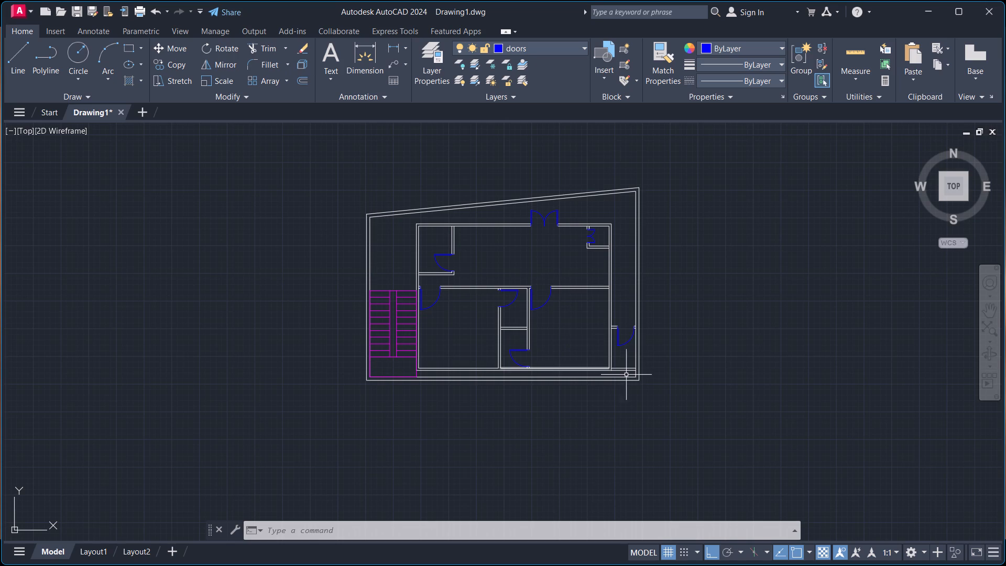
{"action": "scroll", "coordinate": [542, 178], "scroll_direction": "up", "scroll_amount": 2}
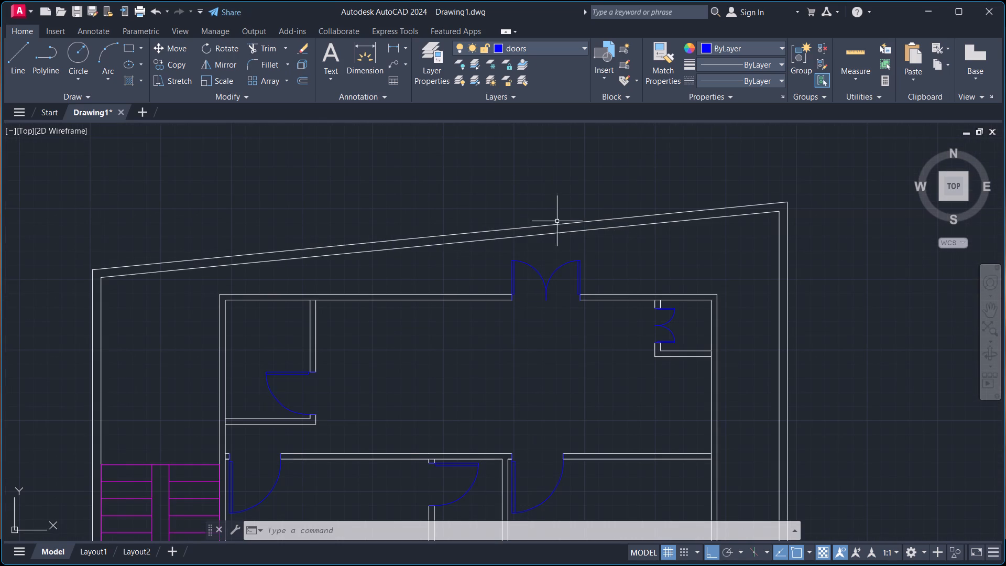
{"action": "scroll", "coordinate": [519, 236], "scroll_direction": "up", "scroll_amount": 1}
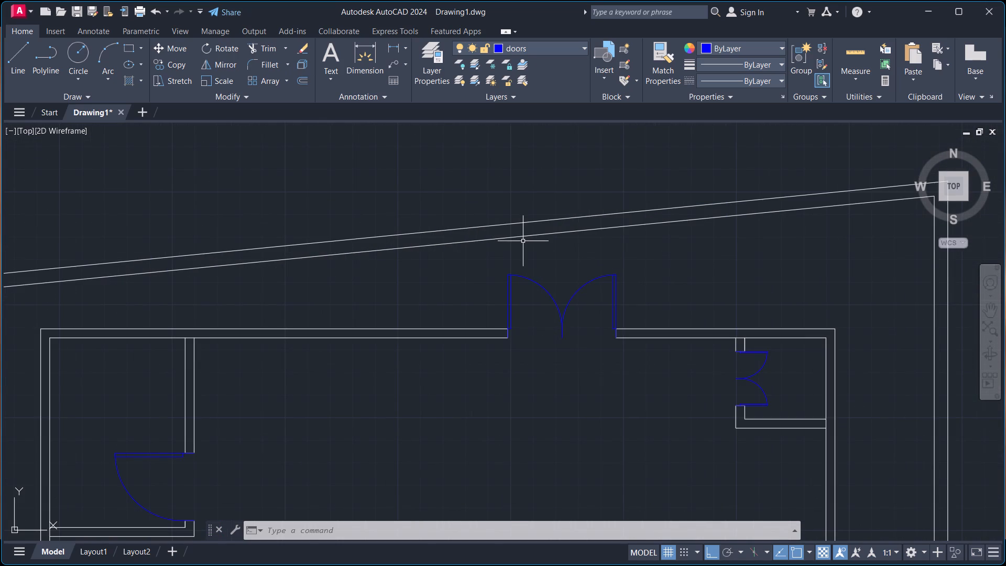
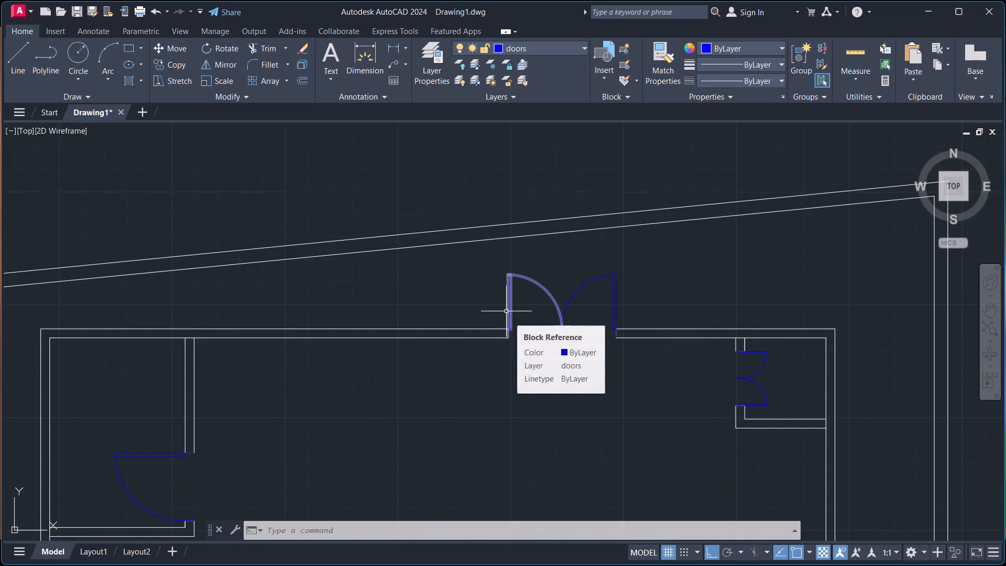
Draw a short line across the two slanted boundary wall lines, above the double door's west jamb.
{"action": "key", "text": "Escape"}
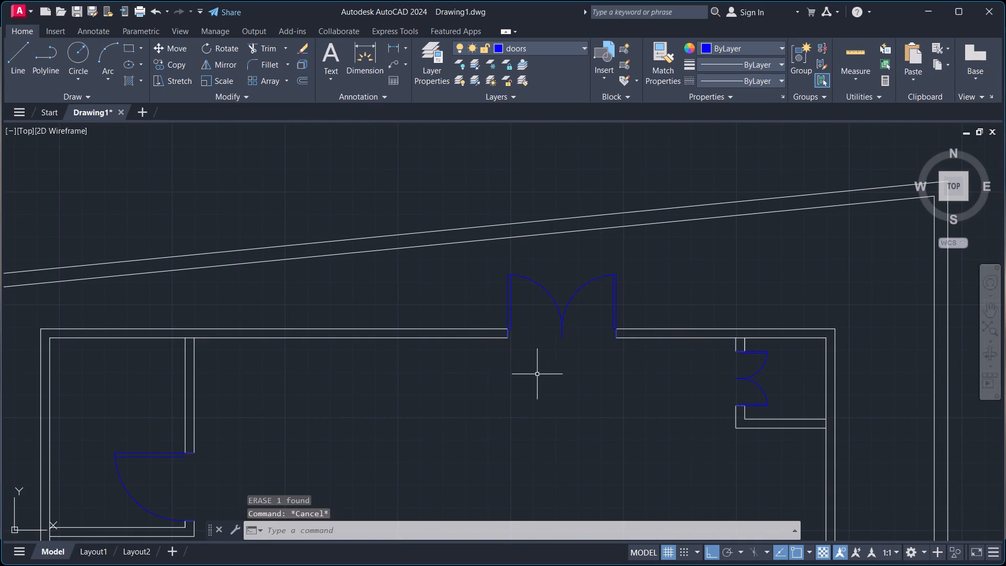
{"action": "key", "text": "l"}
{"action": "key", "text": "Return"}
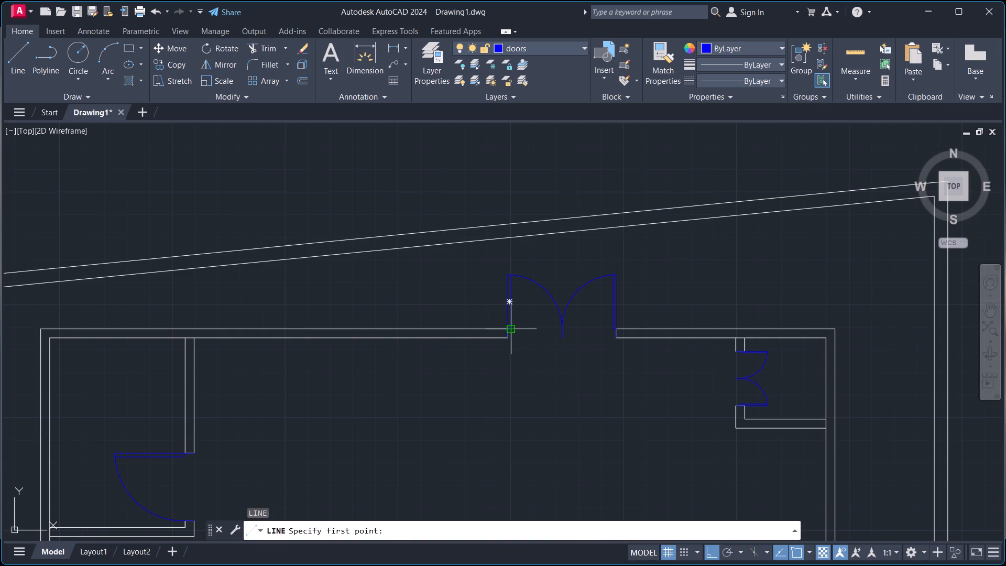
{"action": "scroll", "coordinate": [505, 324], "scroll_direction": "up", "scroll_amount": 5}
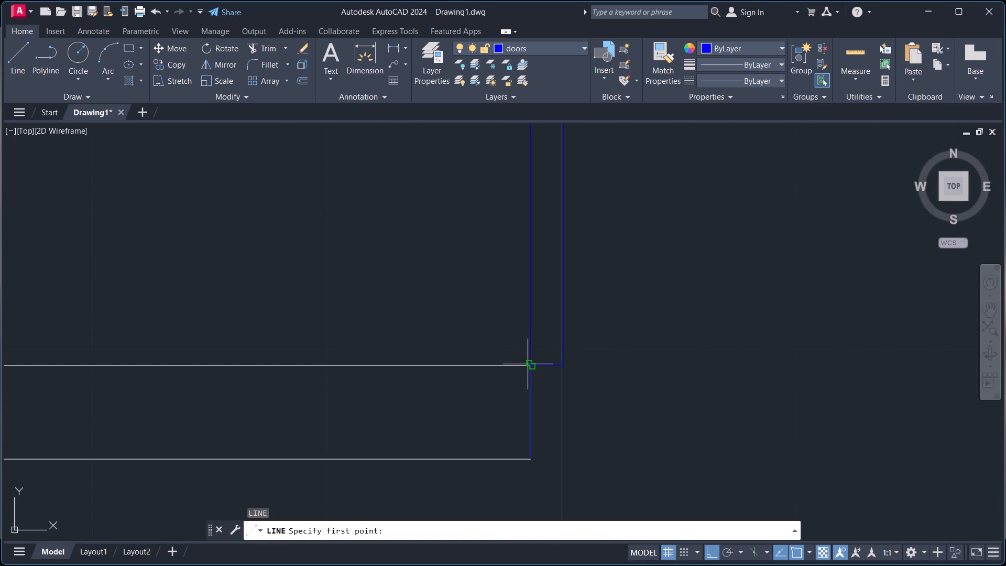
{"action": "scroll", "coordinate": [534, 202], "scroll_direction": "down", "scroll_amount": 4}
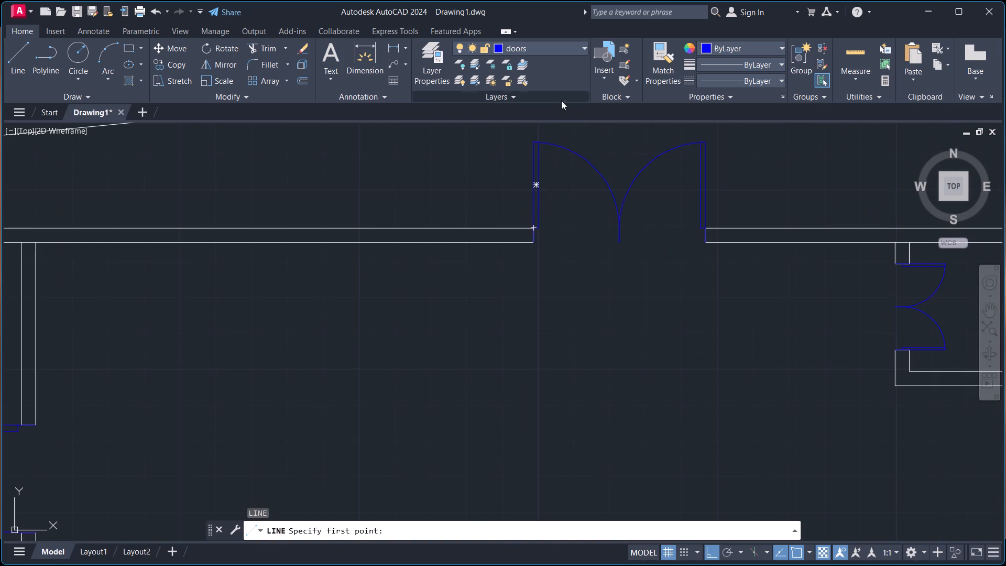
{"action": "scroll", "coordinate": [584, 137], "scroll_direction": "down", "scroll_amount": 2}
{"action": "middle_click_drag", "start_coordinate": [594, 135], "coordinate": [589, 162]}
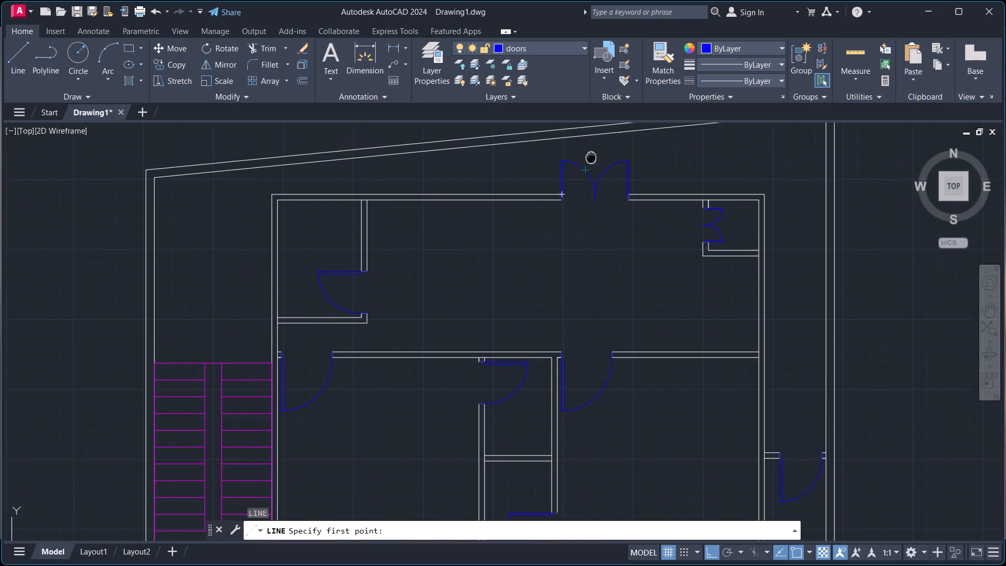
{"action": "middle_click_drag", "start_coordinate": [589, 162], "coordinate": [560, 278]}
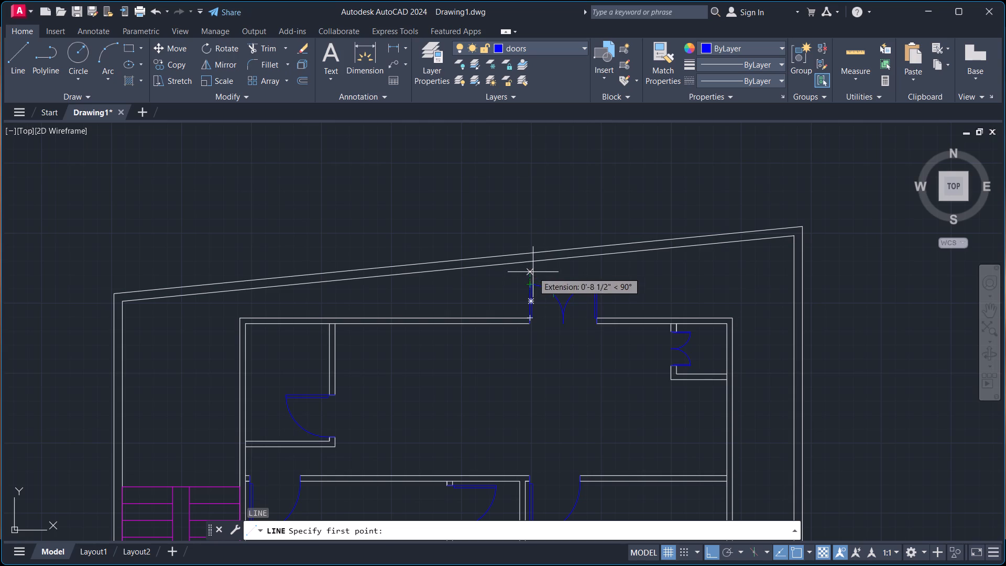
{"action": "left_click", "coordinate": [533, 263]}
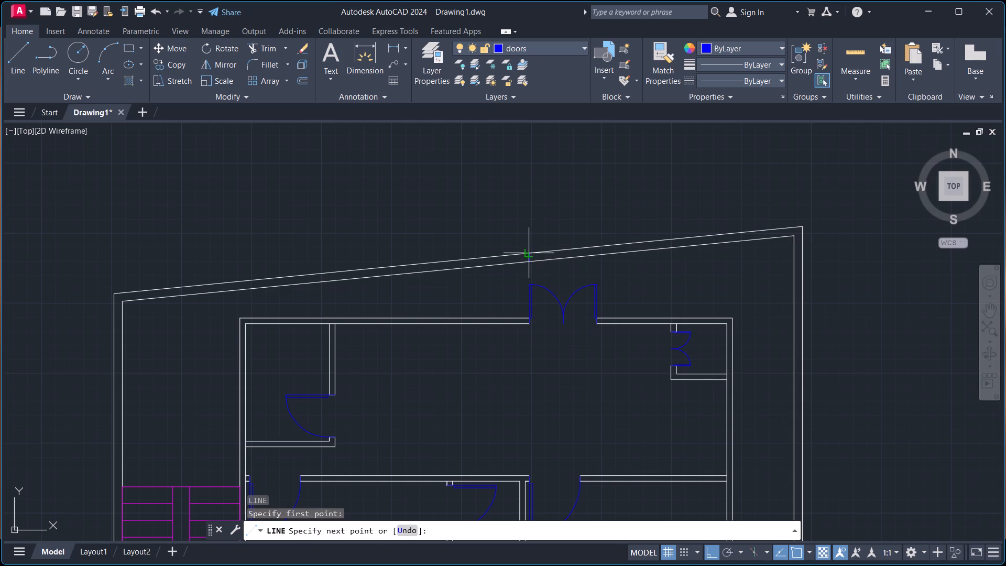
{"action": "left_click", "coordinate": [532, 253]}
{"action": "key", "text": "Escape"}
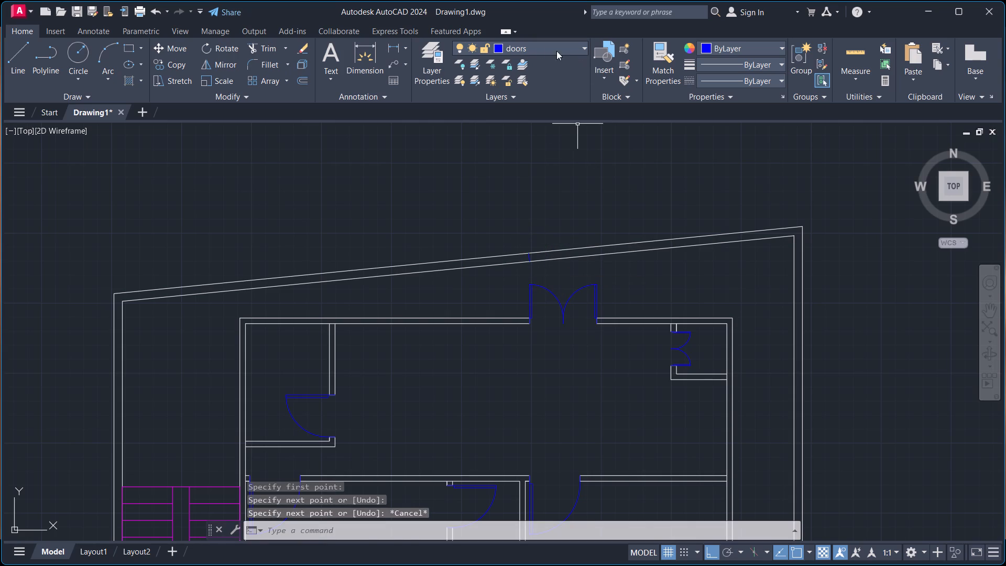
Make walls the current layer and draw a horizontal construction line through the short line's lower endpoint.
{"action": "left_click", "coordinate": [537, 45]}
{"action": "left_click", "coordinate": [524, 126]}
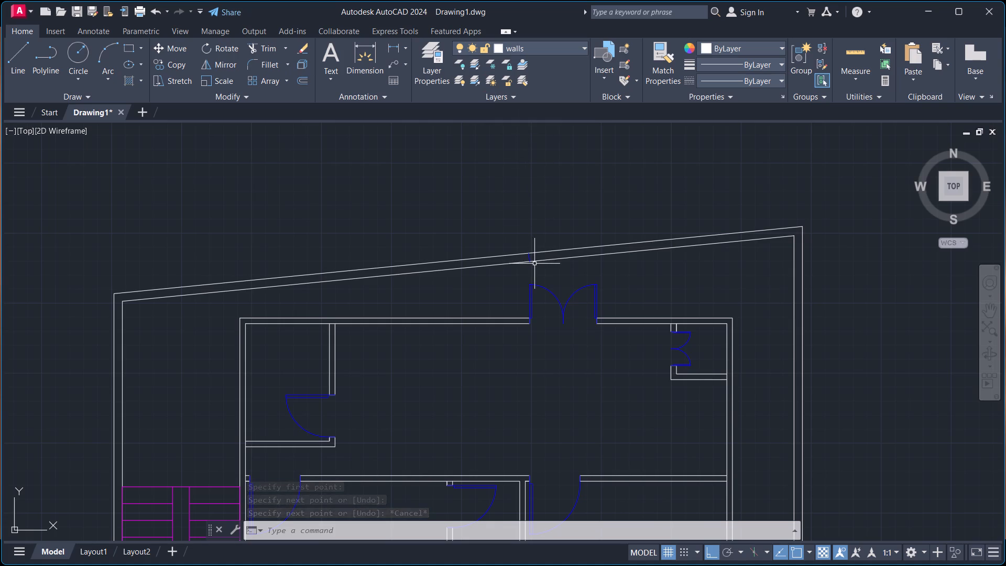
{"action": "type", "text": "xl"}
{"action": "key", "text": "Return"}
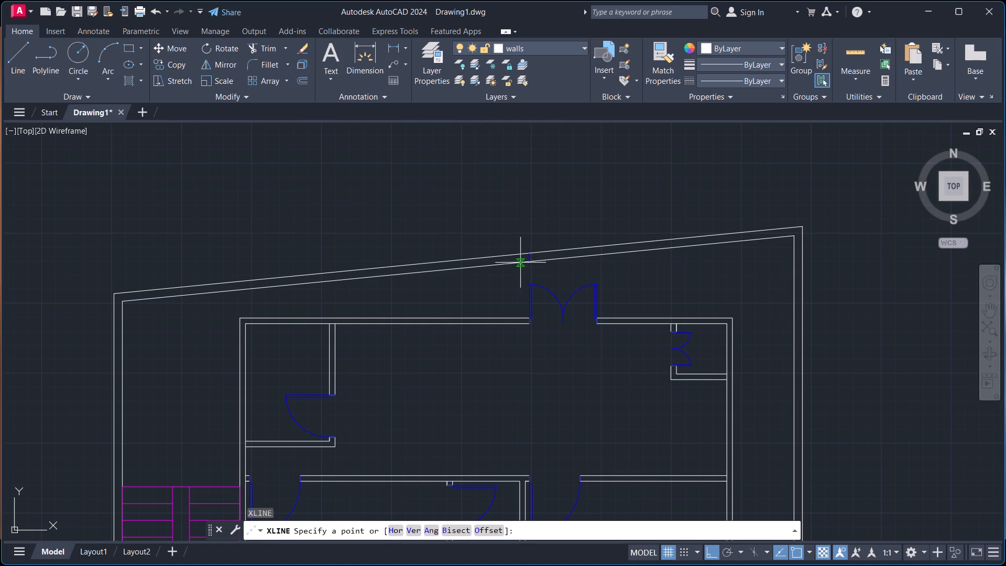
{"action": "scroll", "coordinate": [525, 266], "scroll_direction": "up", "scroll_amount": 2}
{"action": "left_click", "coordinate": [538, 256]}
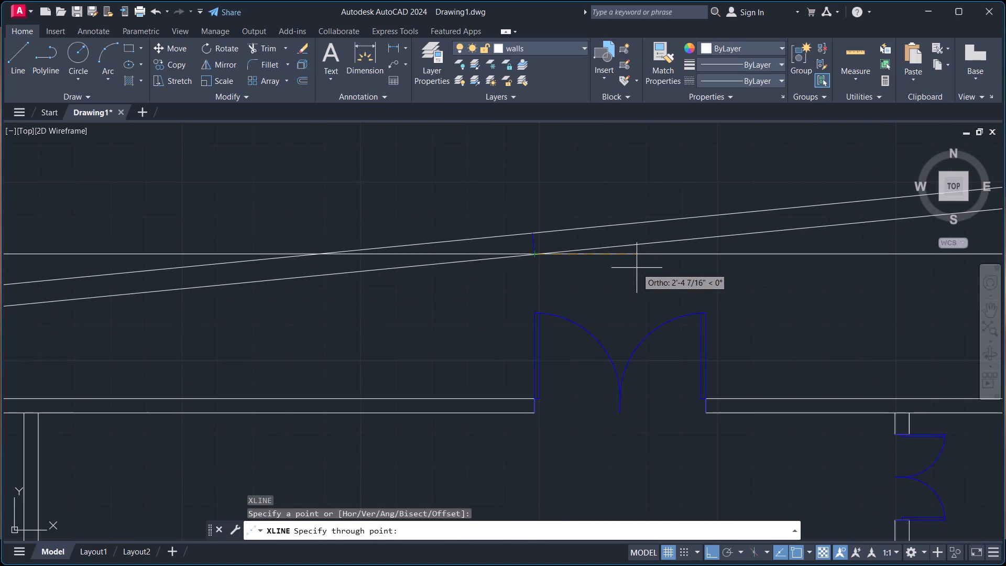
{"action": "left_click", "coordinate": [649, 266]}
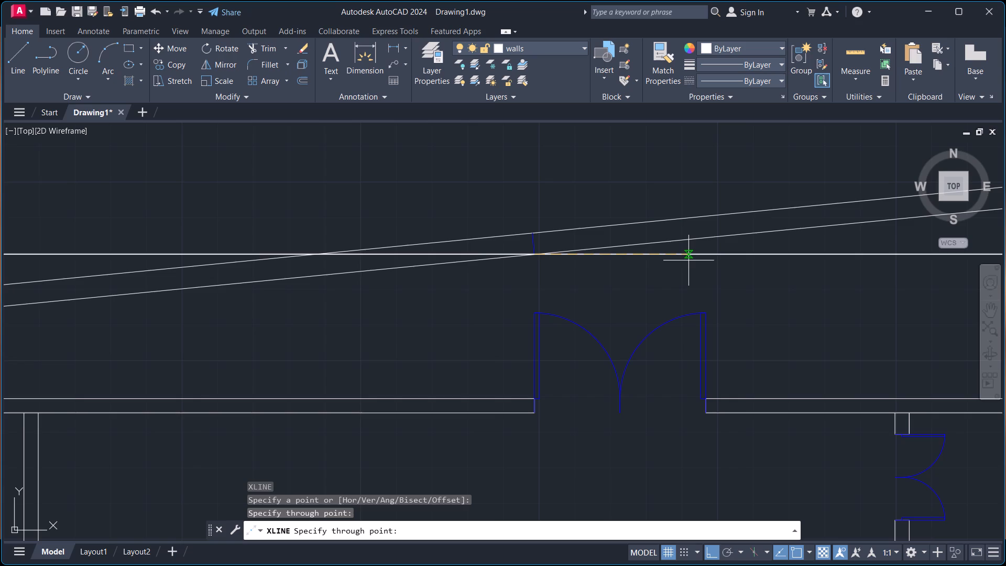
{"action": "key", "text": "Escape"}
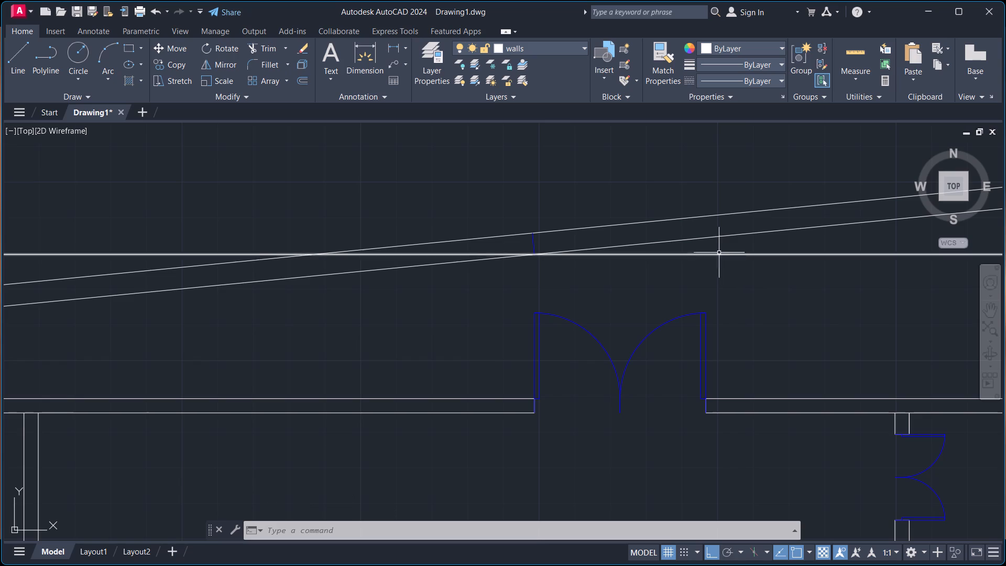
{"action": "key", "text": "Escape"}
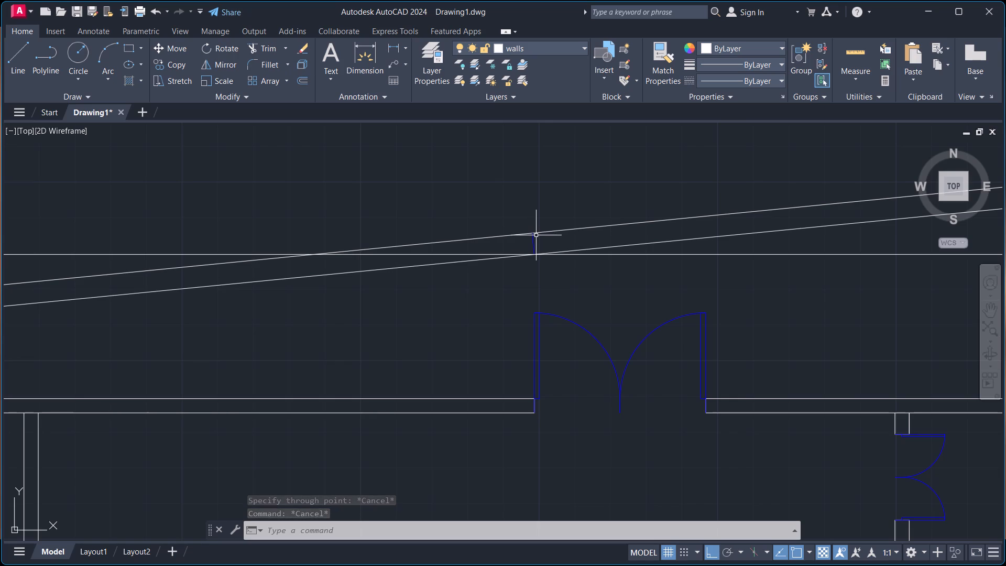
Draw a second horizontal construction line through the short line's upper endpoint on the outer slanted wall line.
{"action": "type", "text": "xl"}
{"action": "key", "text": "Return"}
{"action": "left_click", "coordinate": [535, 231]}
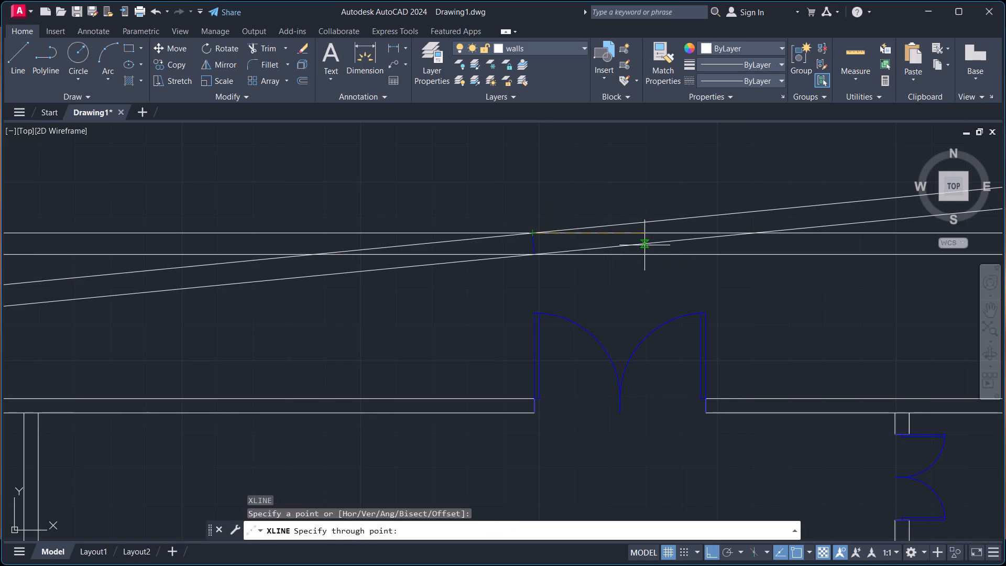
{"action": "left_click", "coordinate": [680, 228]}
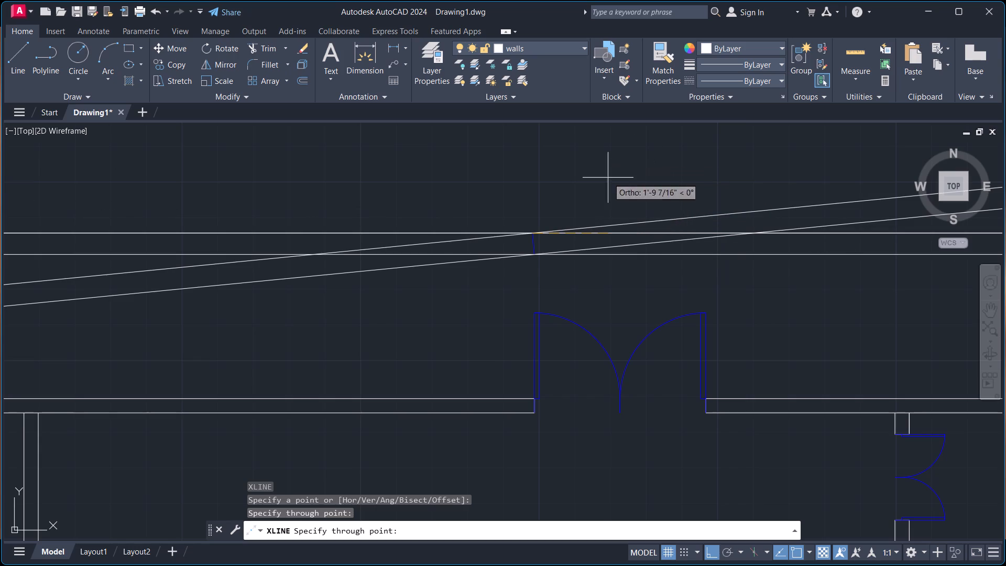
{"action": "key", "text": "Escape"}
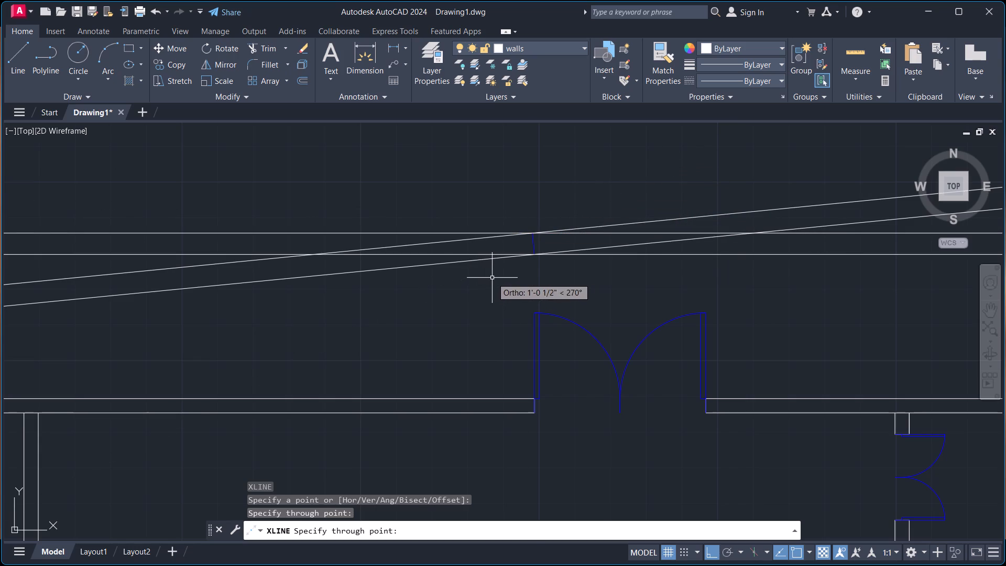
Trim both horizontal construction lines back to the short line, removing their portions on its west side.
{"action": "key", "text": "t"}
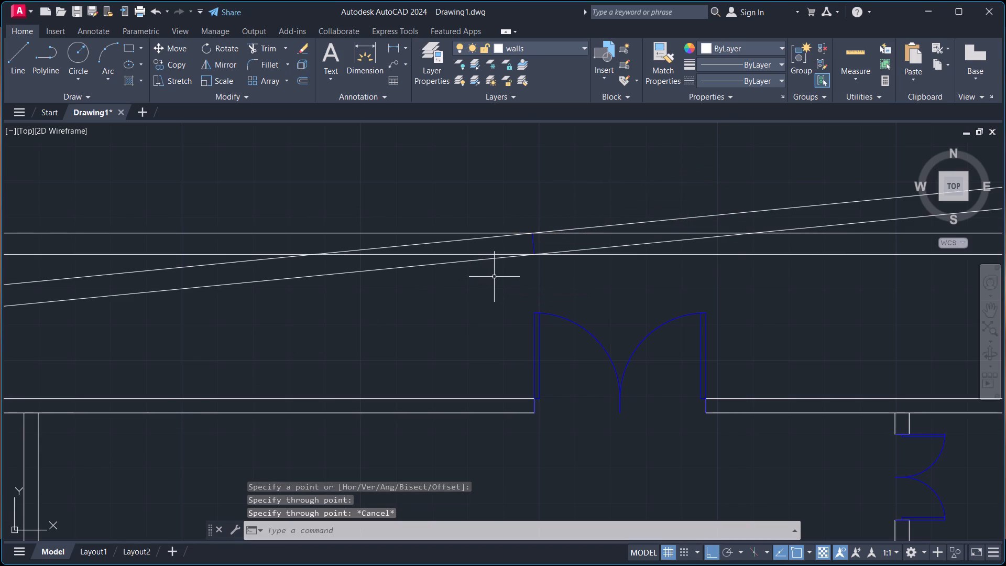
{"action": "key", "text": "r"}
{"action": "key", "text": "Return"}
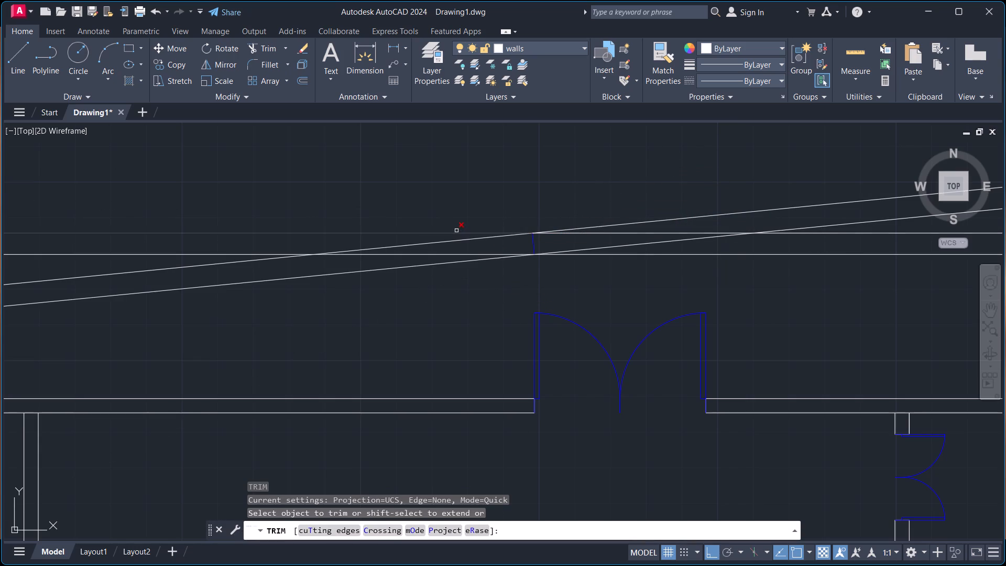
{"action": "left_click", "coordinate": [456, 230]}
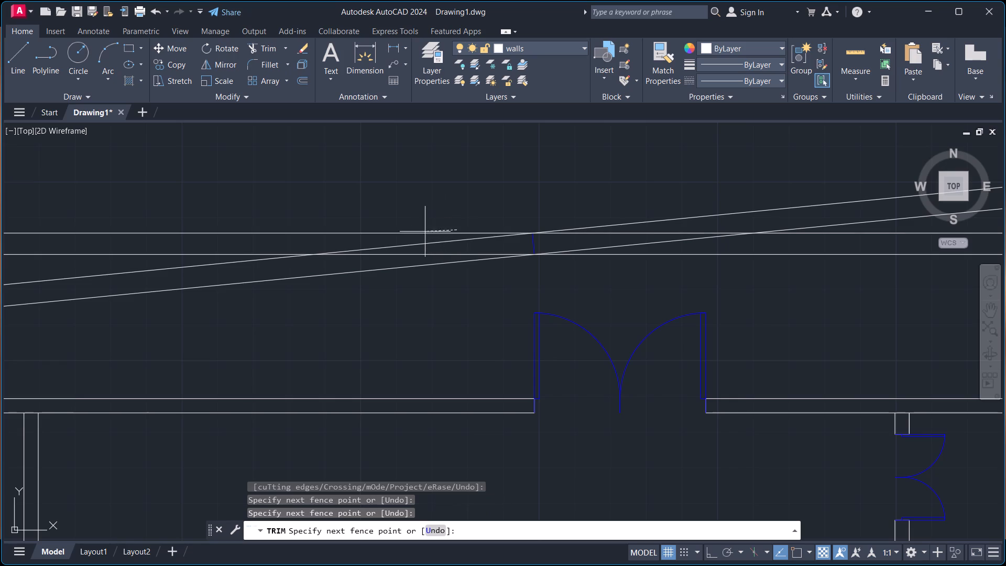
{"action": "left_click", "coordinate": [420, 236]}
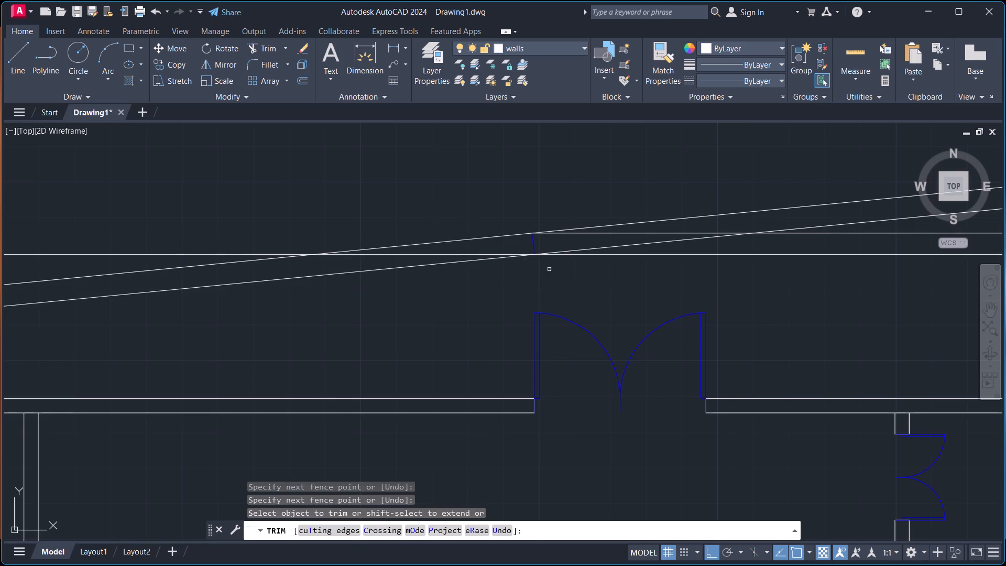
{"action": "scroll", "coordinate": [551, 269], "scroll_direction": "up", "scroll_amount": 2}
{"action": "scroll", "coordinate": [413, 224], "scroll_direction": "up", "scroll_amount": 1}
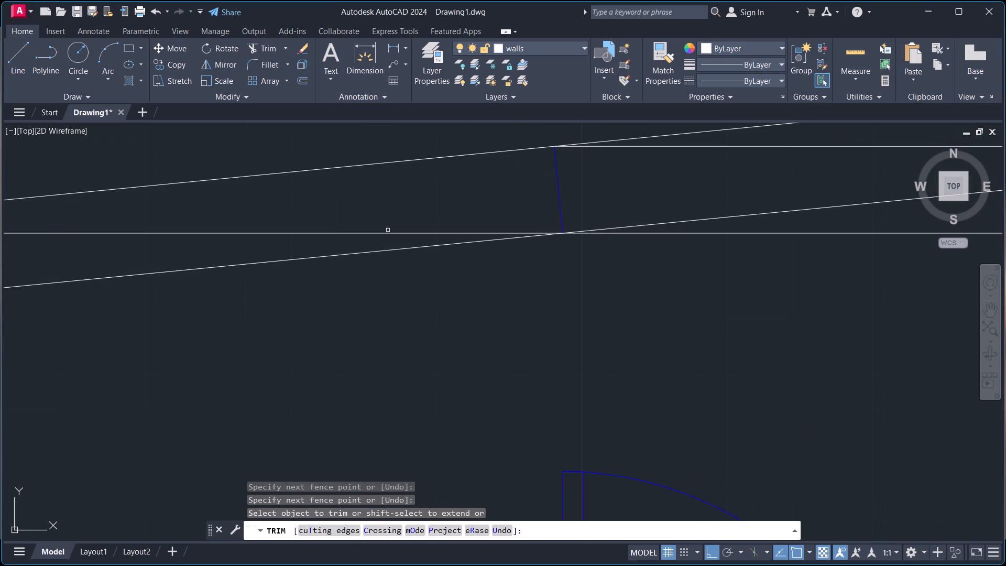
{"action": "left_click", "coordinate": [387, 233]}
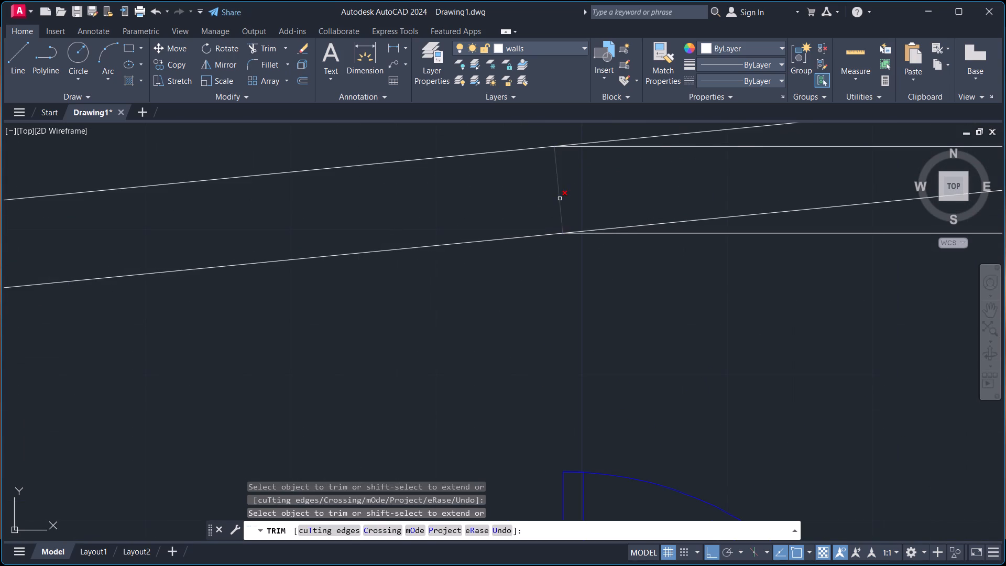
Trim the upper horizontal line east of its intersection with the inner slanted wall line.
{"action": "scroll", "coordinate": [569, 197], "scroll_direction": "down", "scroll_amount": 3}
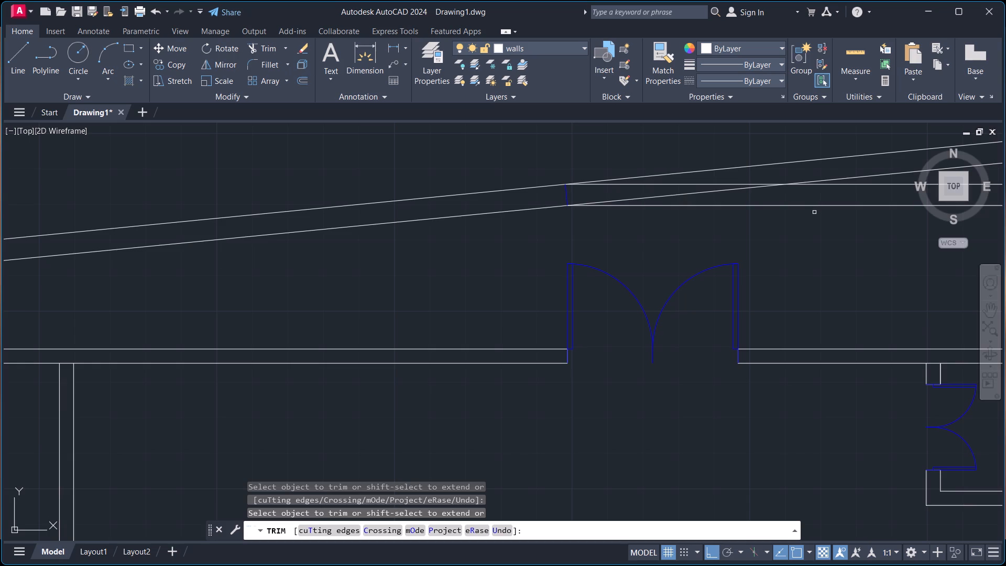
{"action": "scroll", "coordinate": [814, 212], "scroll_direction": "down", "scroll_amount": 1}
{"action": "scroll", "coordinate": [843, 199], "scroll_direction": "up", "scroll_amount": 3}
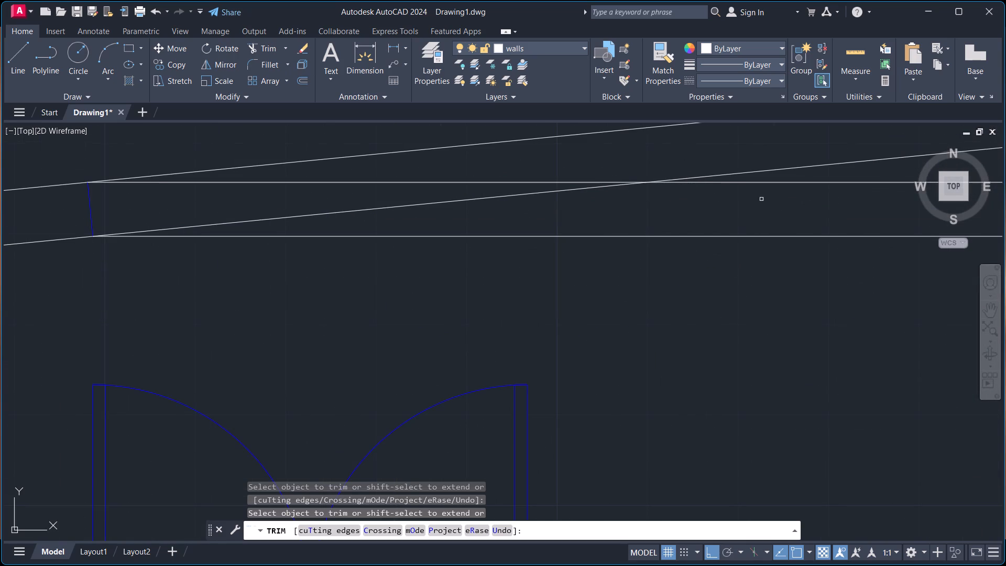
{"action": "left_click", "coordinate": [720, 184]}
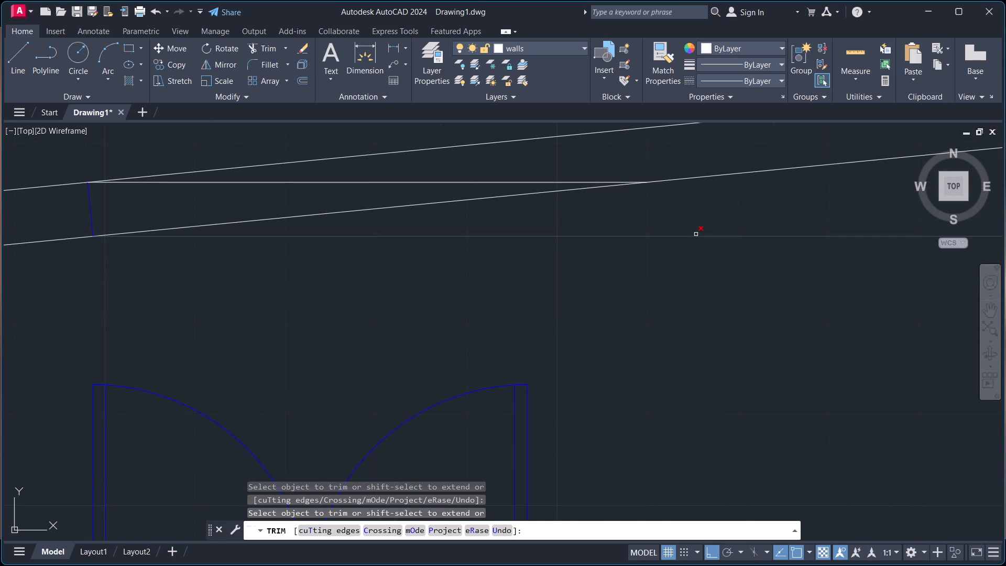
{"action": "scroll", "coordinate": [670, 214], "scroll_direction": "down", "scroll_amount": 1}
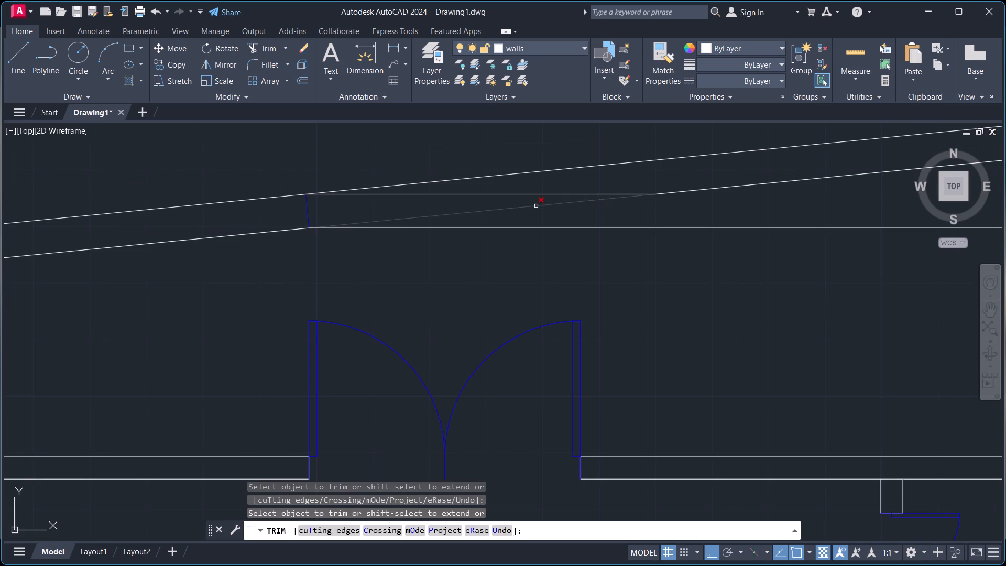
{"action": "key", "text": "Escape"}
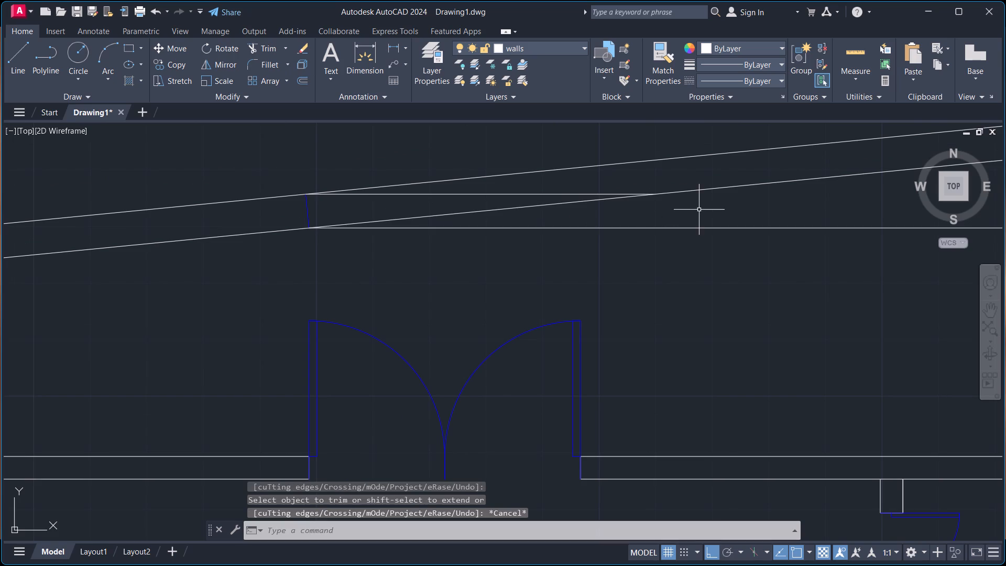
Draw a vertical line from the upper horizontal line's east end down to the lower horizontal line.
{"action": "key", "text": "l"}
{"action": "key", "text": "Return"}
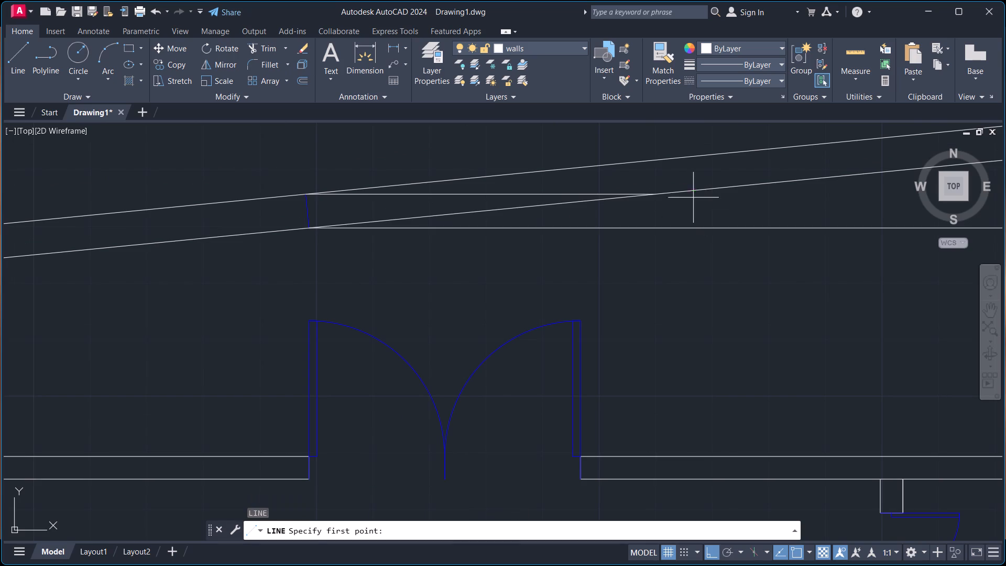
{"action": "left_click", "coordinate": [658, 198]}
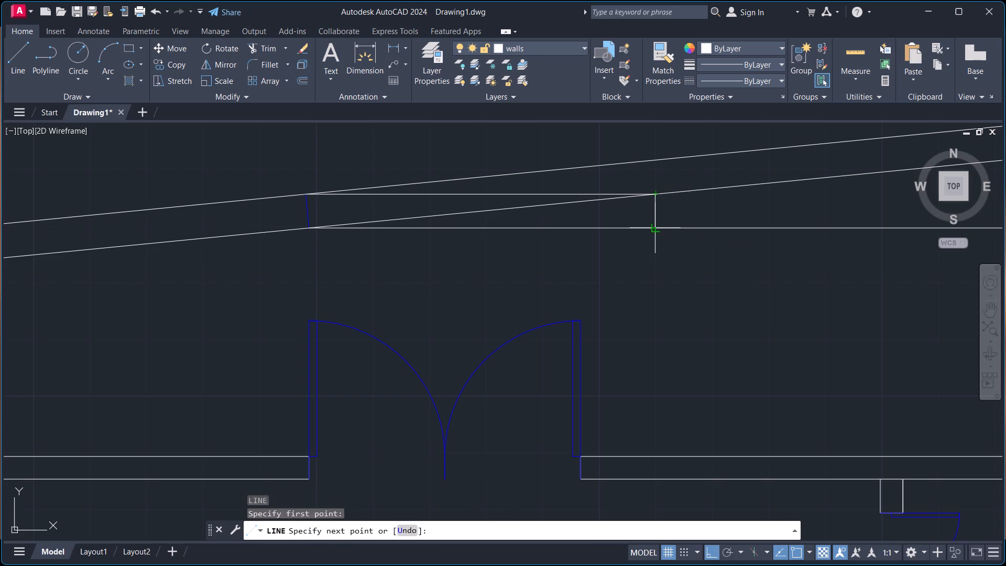
{"action": "left_click", "coordinate": [654, 229]}
{"action": "key", "text": "Escape"}
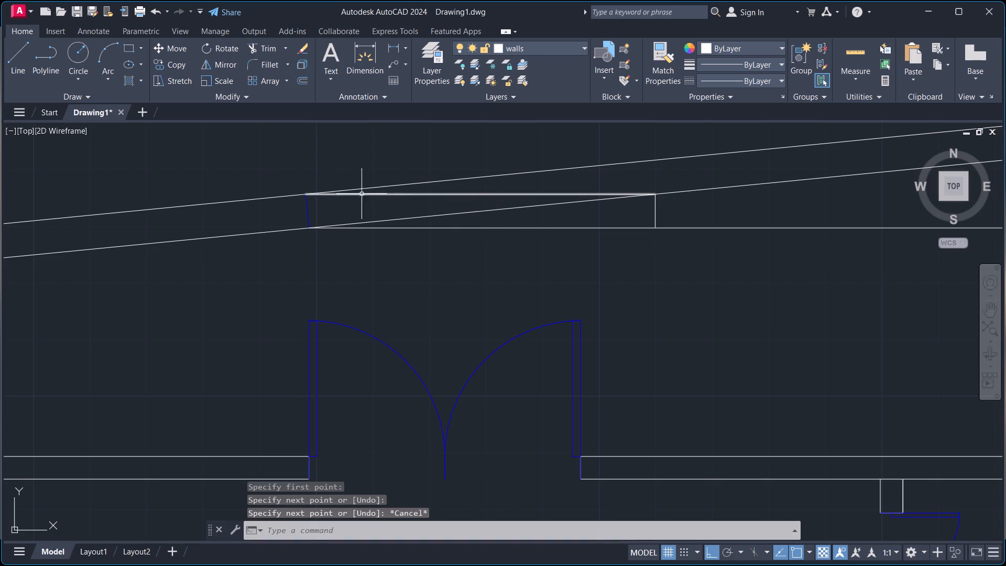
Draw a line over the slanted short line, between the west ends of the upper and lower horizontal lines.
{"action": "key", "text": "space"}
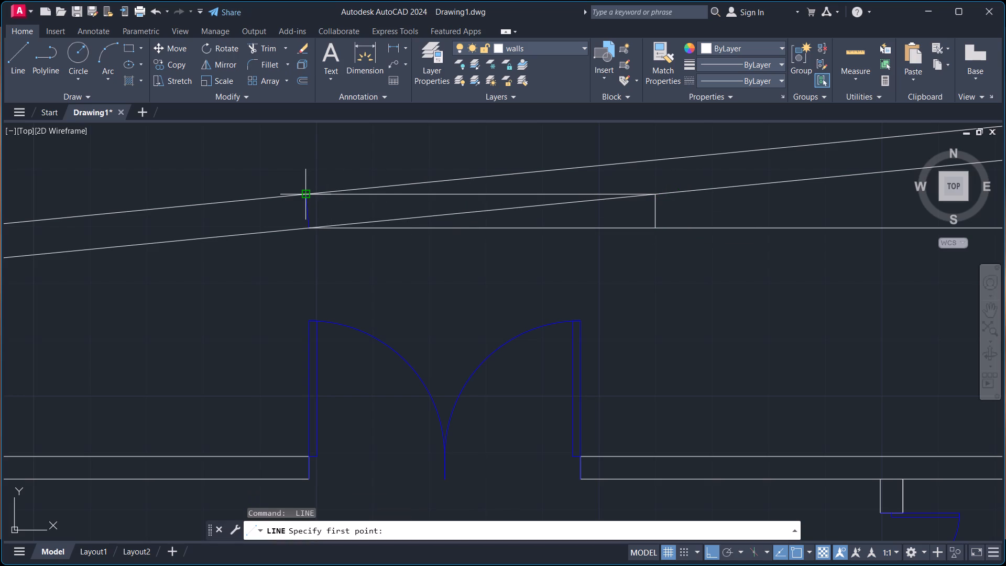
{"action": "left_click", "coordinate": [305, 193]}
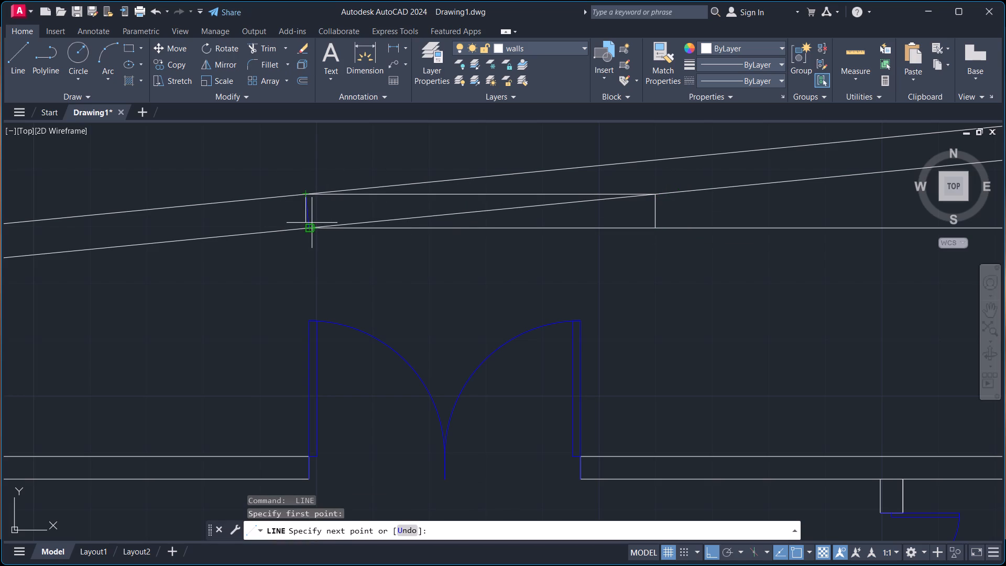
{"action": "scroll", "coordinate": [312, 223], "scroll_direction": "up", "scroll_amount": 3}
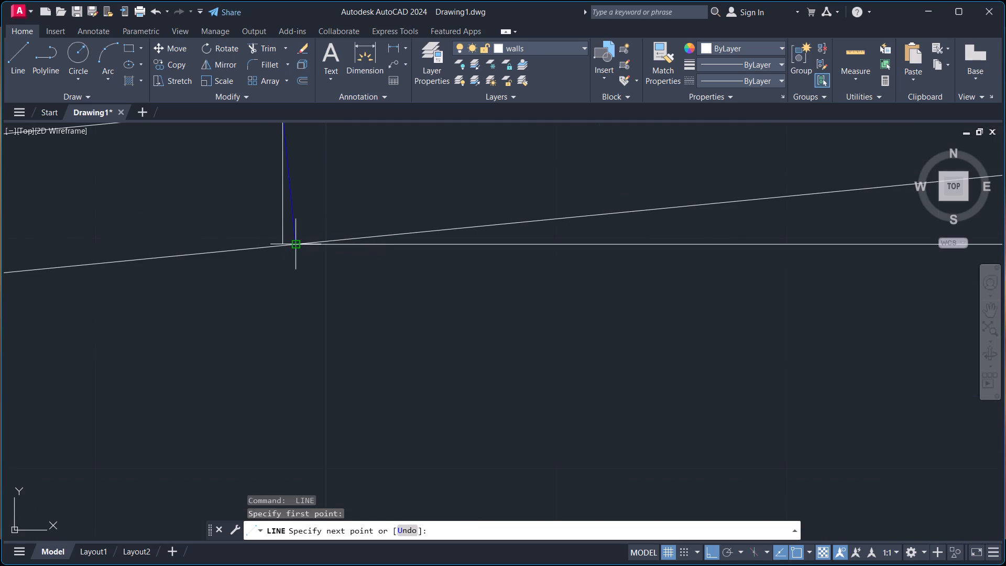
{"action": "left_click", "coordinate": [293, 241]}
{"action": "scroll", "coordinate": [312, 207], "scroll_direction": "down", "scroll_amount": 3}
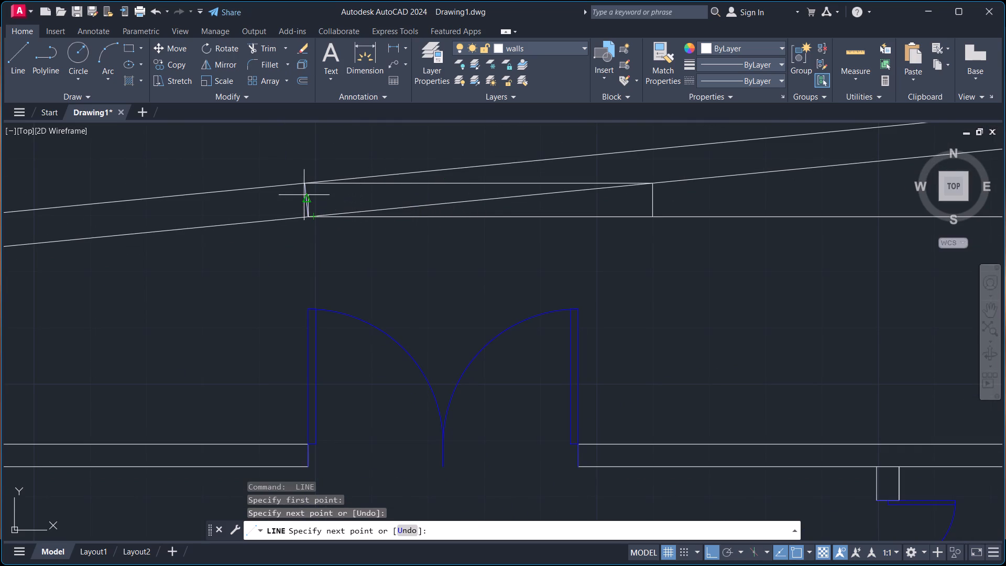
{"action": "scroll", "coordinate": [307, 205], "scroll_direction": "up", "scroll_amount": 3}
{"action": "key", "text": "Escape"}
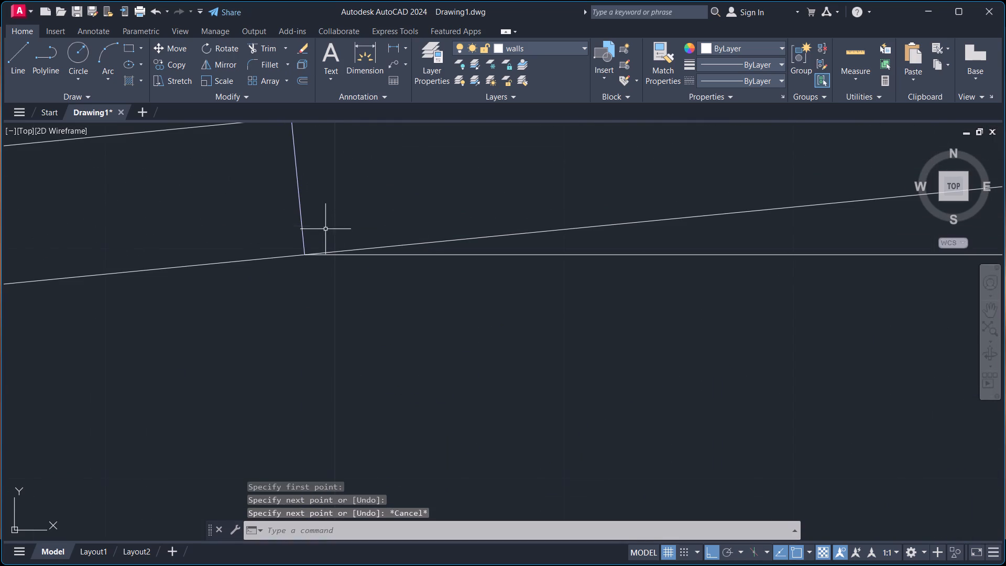
Draw a vertical line from the lower horizontal line's west end up to the upper horizontal line.
{"action": "key", "text": "space"}
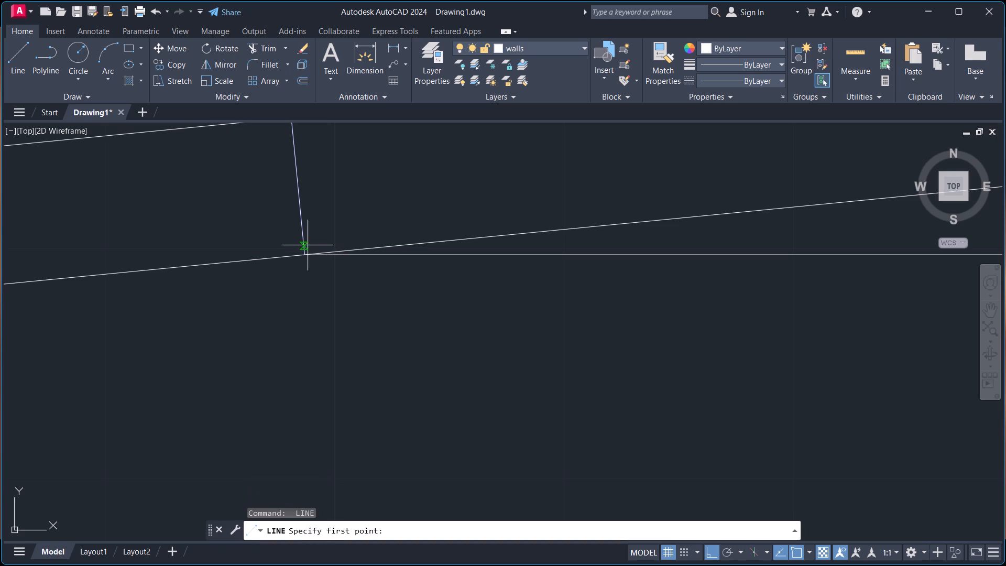
{"action": "left_click", "coordinate": [301, 257]}
{"action": "scroll", "coordinate": [322, 193], "scroll_direction": "down", "scroll_amount": 3}
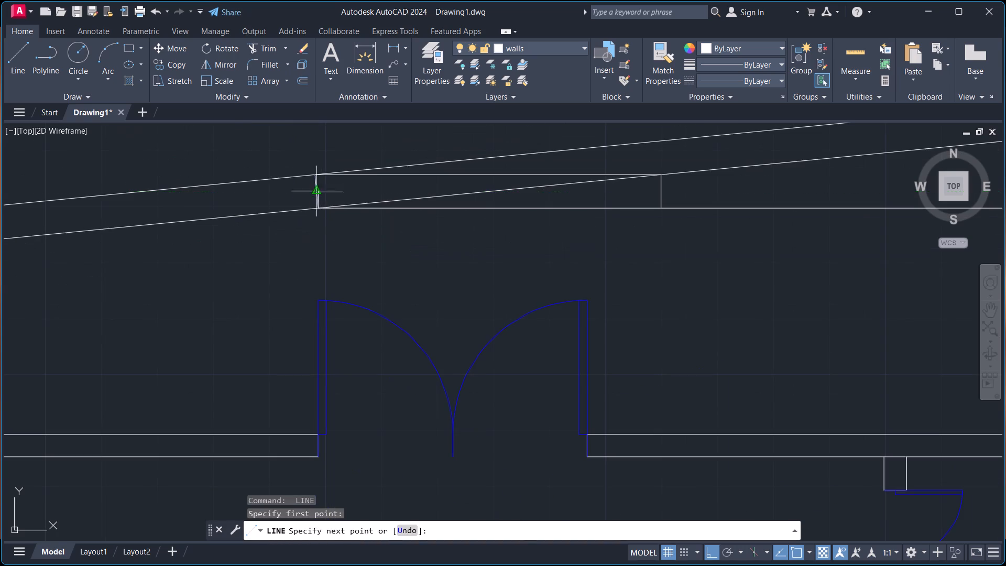
{"action": "scroll", "coordinate": [320, 179], "scroll_direction": "up", "scroll_amount": 3}
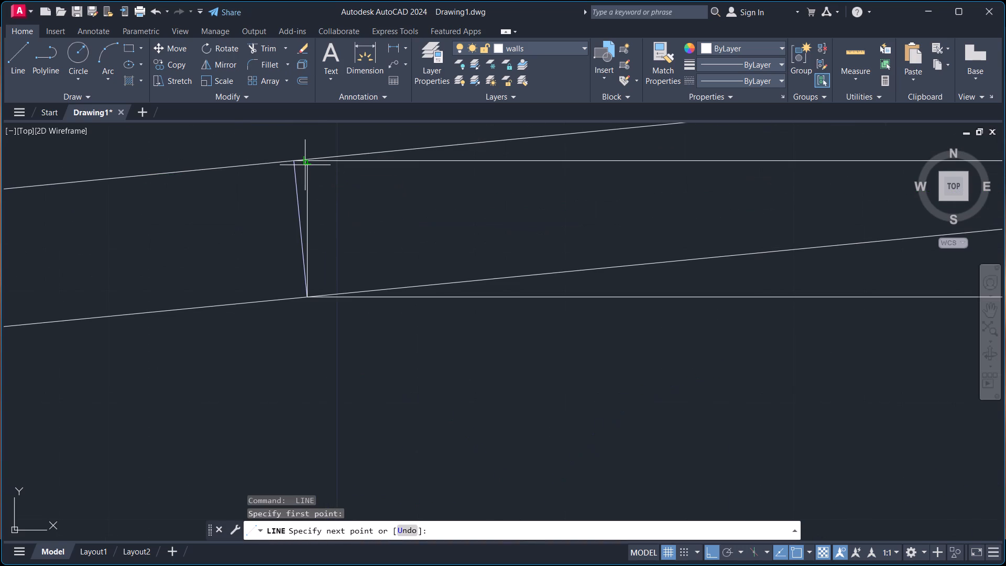
{"action": "scroll", "coordinate": [306, 165], "scroll_direction": "up", "scroll_amount": 3}
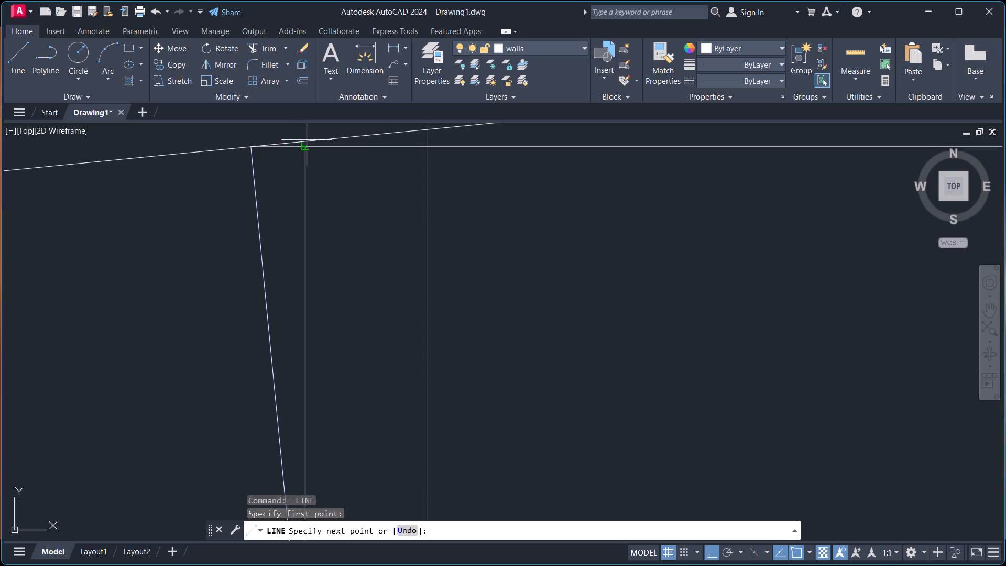
{"action": "left_click", "coordinate": [303, 143]}
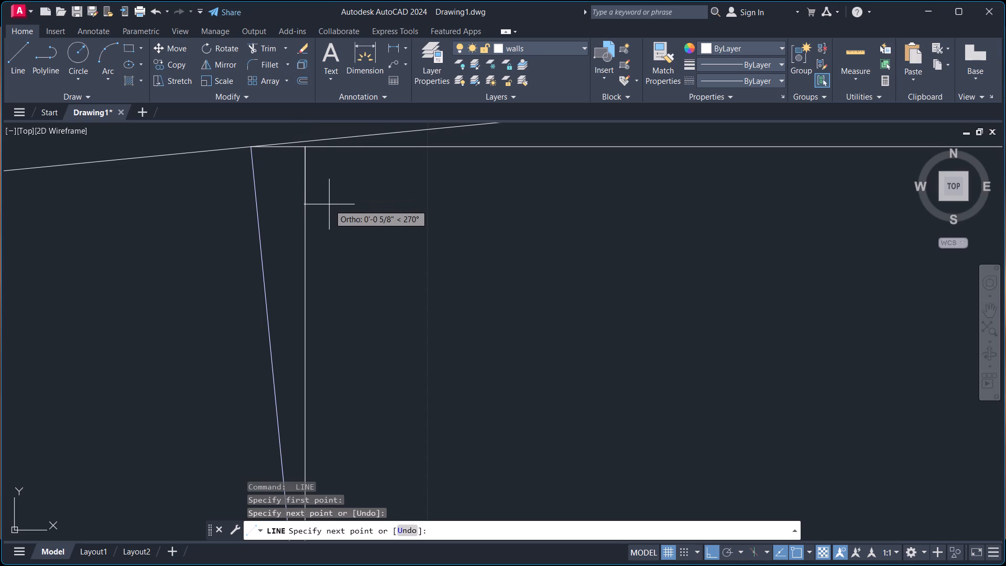
{"action": "key", "text": "Escape"}
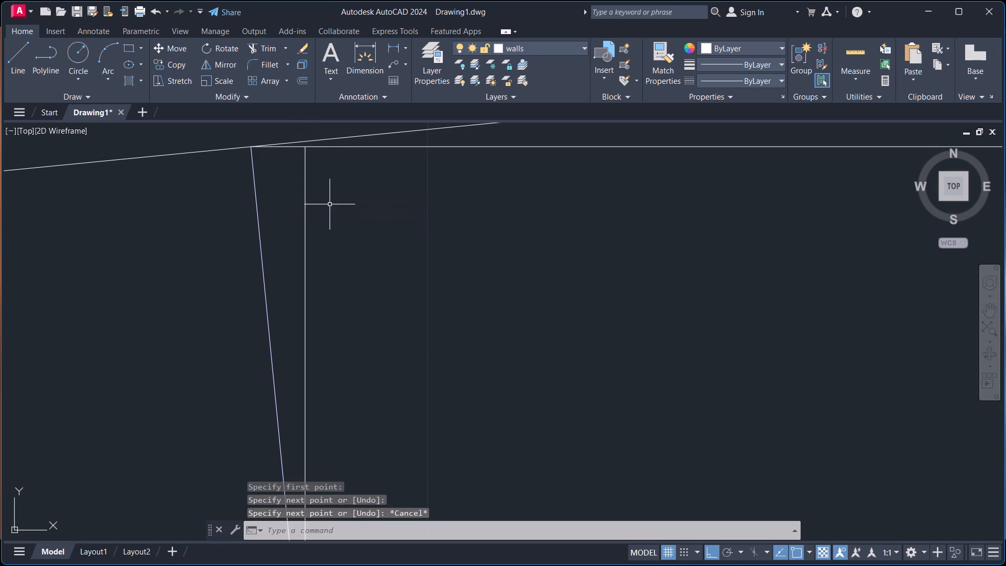
Remove the overlapping slanted short lines at the west end with Trim, leaving the new vertical line.
{"action": "type", "text": "tr"}
{"action": "key", "text": "Return"}
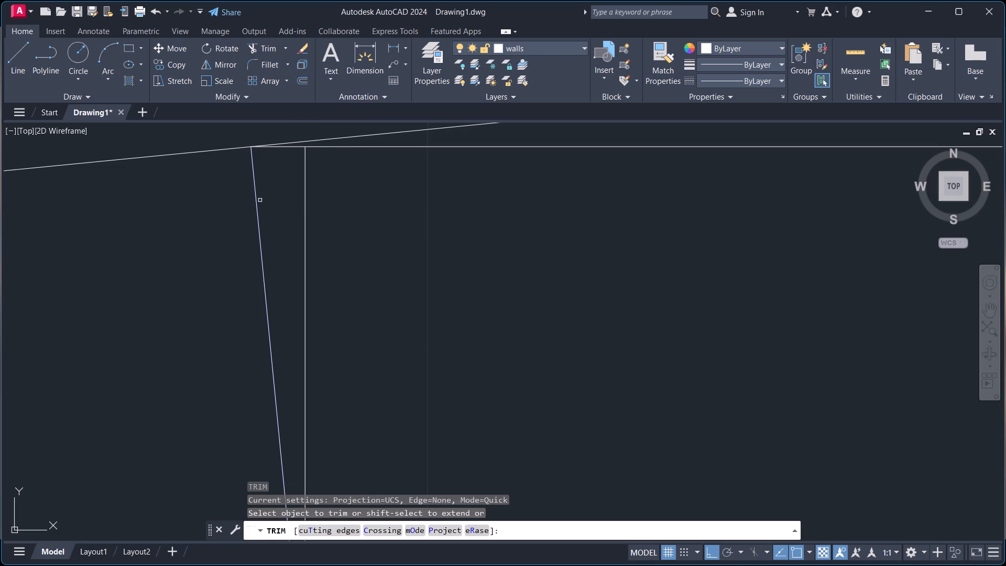
{"action": "double_click", "coordinate": [256, 200]}
{"action": "left_click", "coordinate": [256, 200]}
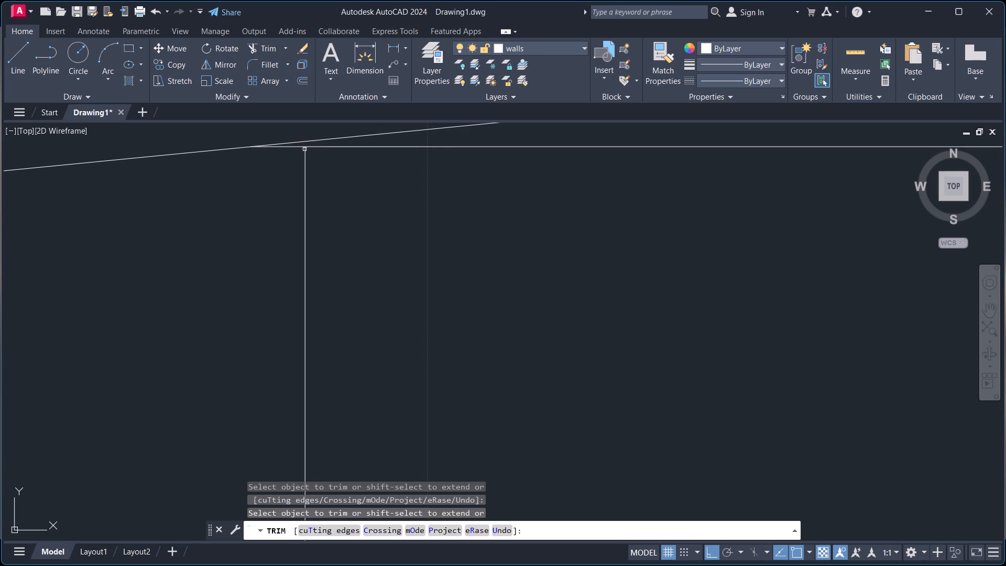
Trim away the upper horizontal line east of the west vertical line.
{"action": "scroll", "coordinate": [335, 175], "scroll_direction": "down", "scroll_amount": 2}
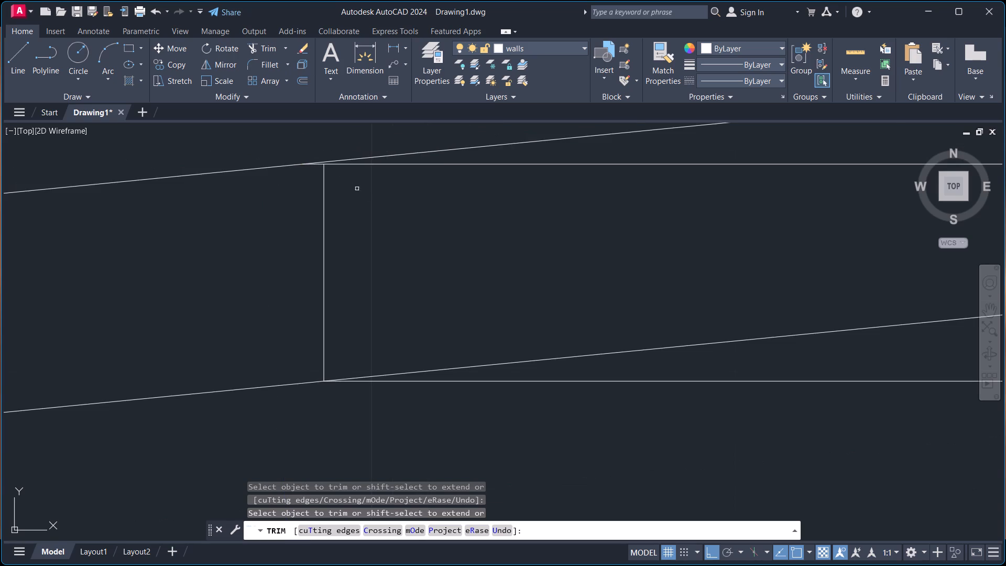
{"action": "scroll", "coordinate": [377, 201], "scroll_direction": "down", "scroll_amount": 2}
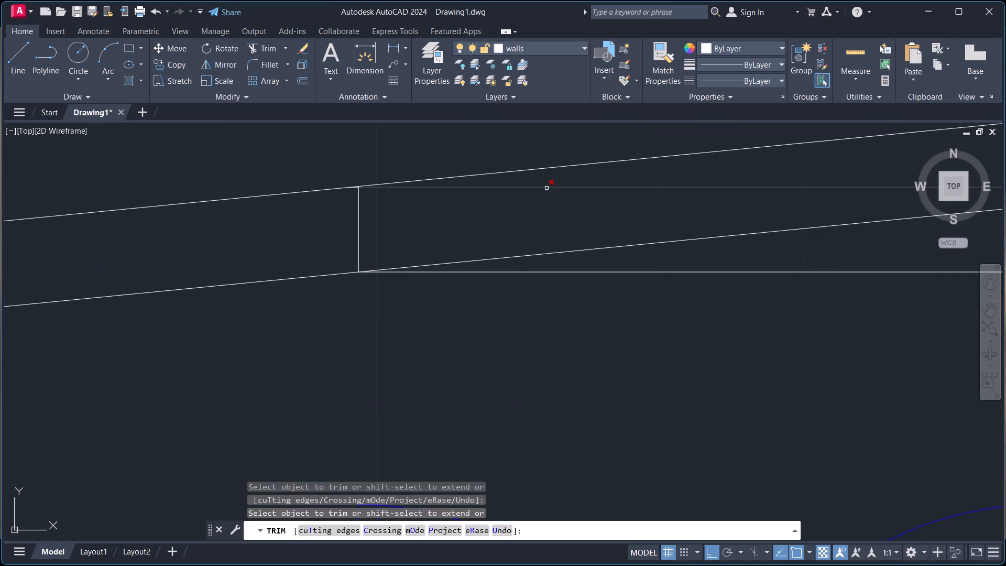
{"action": "left_click", "coordinate": [547, 188]}
{"action": "scroll", "coordinate": [381, 189], "scroll_direction": "up", "scroll_amount": 3}
{"action": "scroll", "coordinate": [303, 174], "scroll_direction": "up", "scroll_amount": 2}
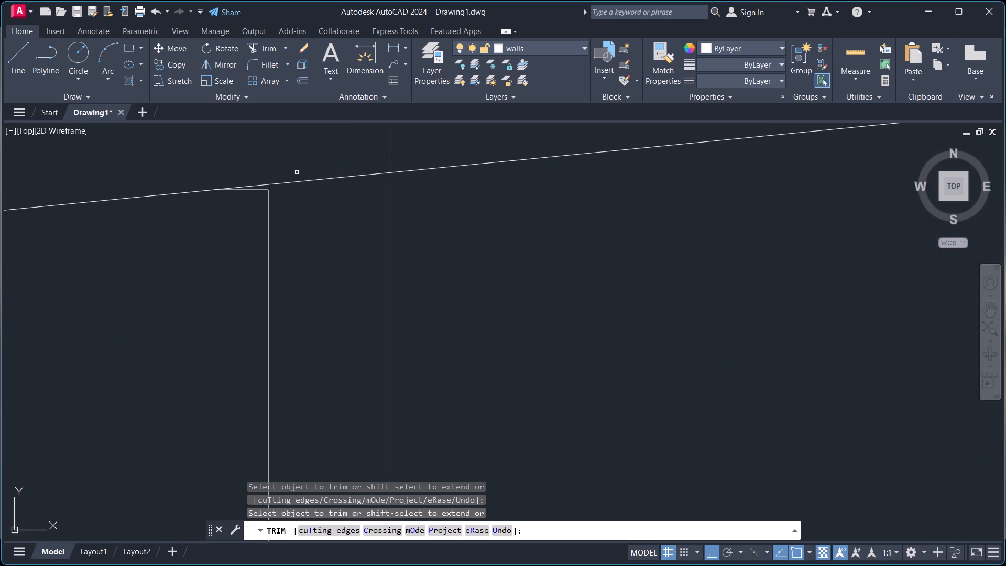
{"action": "scroll", "coordinate": [297, 172], "scroll_direction": "up", "scroll_amount": 1}
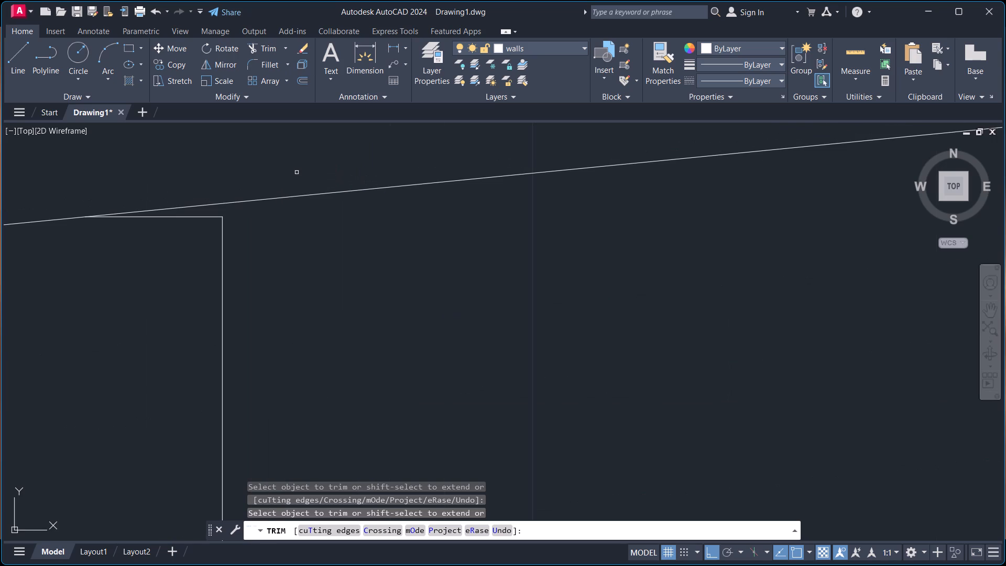
{"action": "key", "text": "Escape"}
Extend the west vertical line up to the outer slanted wall line.
{"action": "type", "text": "ex"}
{"action": "key", "text": "Return"}
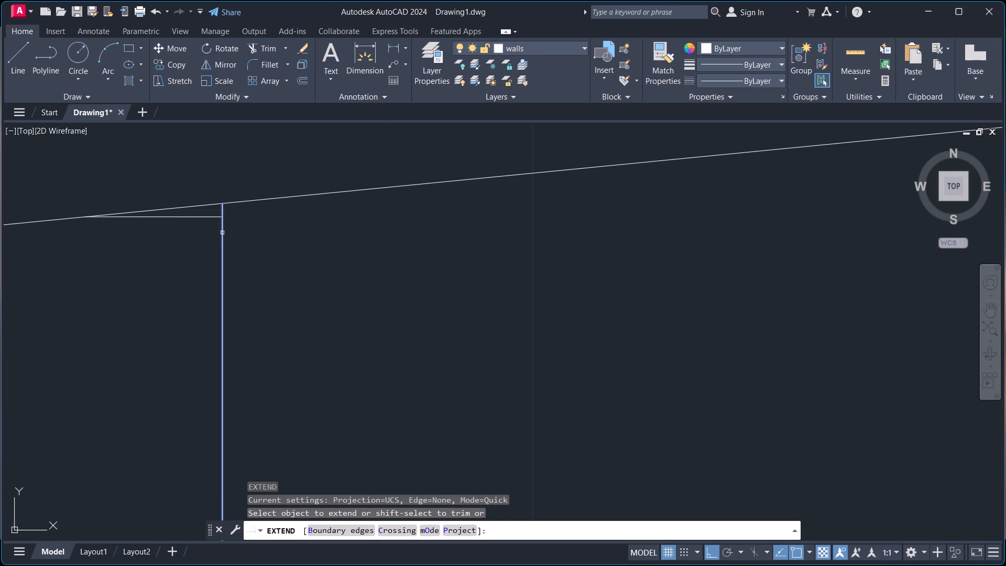
{"action": "left_click", "coordinate": [221, 233]}
{"action": "key", "text": "Escape"}
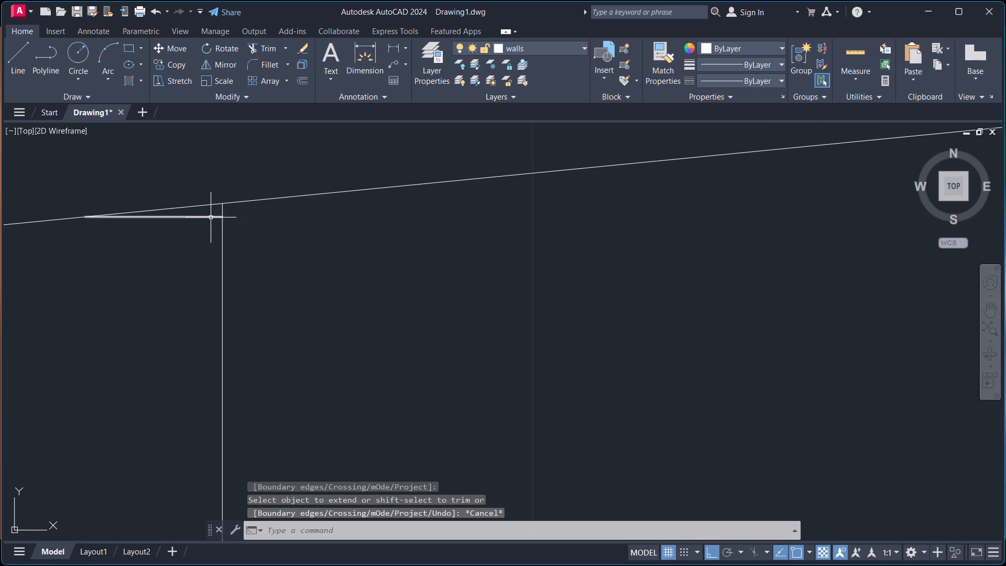
Erase the leftover horizontal stub beside the top of the west vertical line.
{"action": "left_click", "coordinate": [207, 217]}
{"action": "key", "text": "e"}
{"action": "key", "text": "Return"}
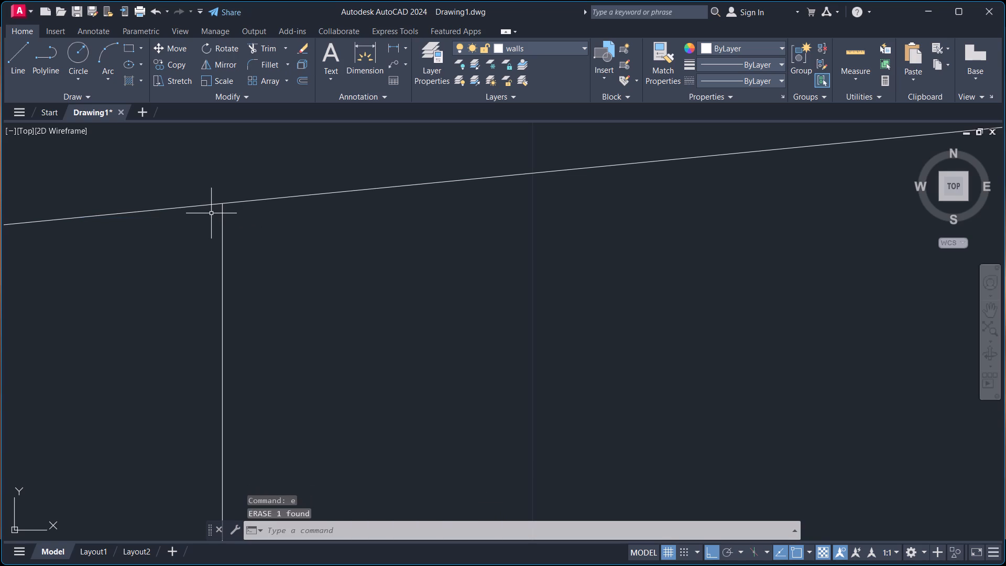
Draw a horizontal construction line through the west vertical line's top endpoint on the outer slanted wall line.
{"action": "key", "text": "x"}
{"action": "key", "text": "l"}
{"action": "key", "text": "Return"}
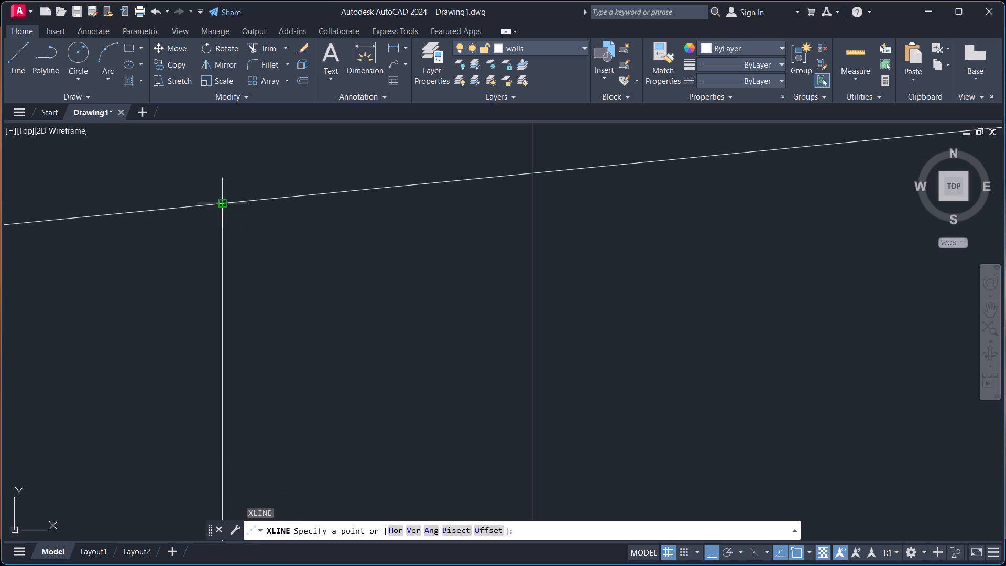
{"action": "left_click", "coordinate": [220, 206]}
{"action": "left_click", "coordinate": [379, 205]}
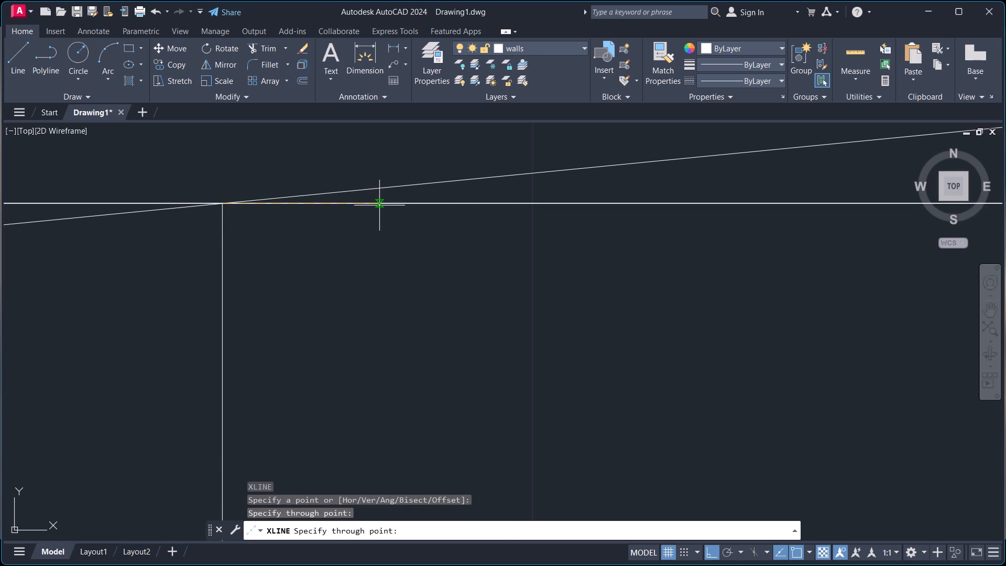
{"action": "key", "text": "Escape"}
Trim the new horizontal construction line west of the west vertical line.
{"action": "scroll", "coordinate": [400, 194], "scroll_direction": "down", "scroll_amount": 4}
{"action": "scroll", "coordinate": [739, 279], "scroll_direction": "down", "scroll_amount": 3}
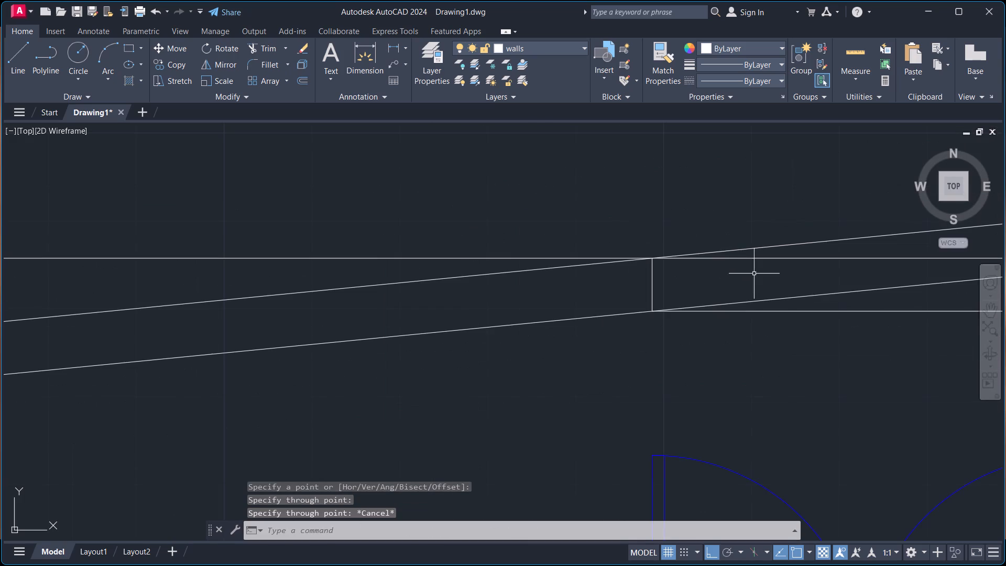
{"action": "middle_click_drag", "start_coordinate": [847, 268], "coordinate": [472, 278]}
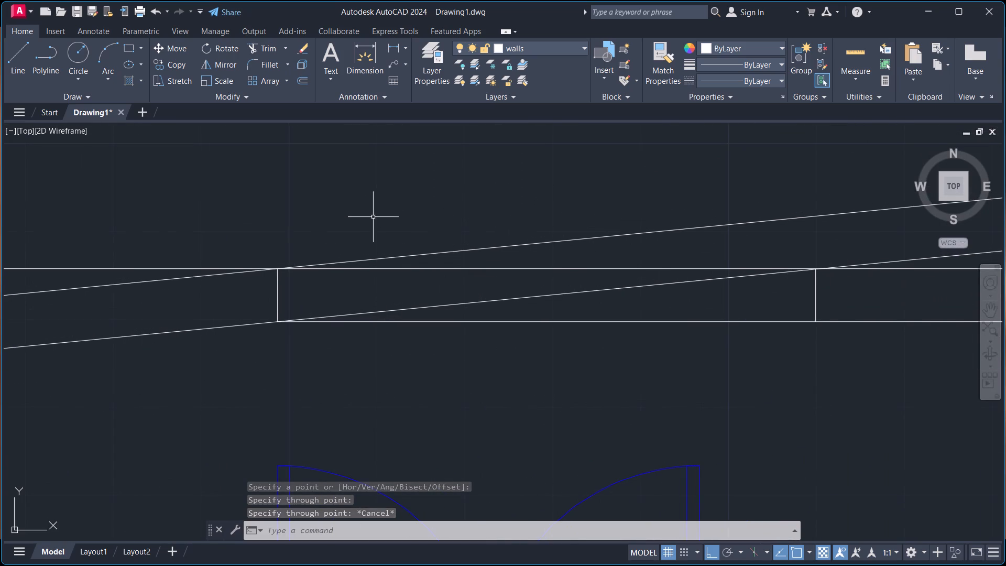
{"action": "scroll", "coordinate": [369, 213], "scroll_direction": "up", "scroll_amount": 1}
{"action": "type", "text": "tr"}
{"action": "key", "text": "Return"}
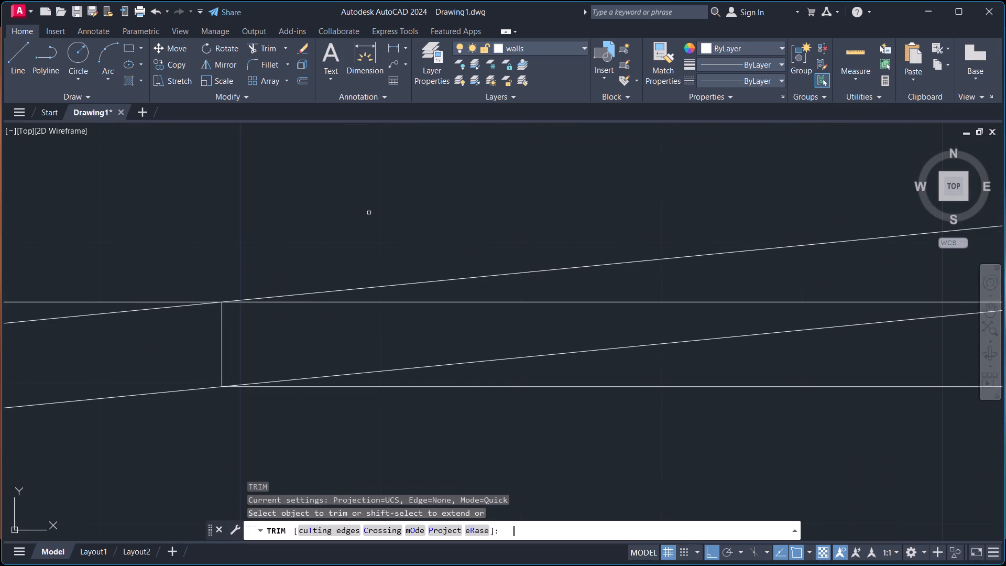
{"action": "left_click", "coordinate": [156, 302]}
Trim the upper horizontal line east of the inner slanted wall line and the lower one east of the east vertical line.
{"action": "scroll", "coordinate": [272, 265], "scroll_direction": "down", "scroll_amount": 2}
{"action": "scroll", "coordinate": [551, 271], "scroll_direction": "down", "scroll_amount": 2}
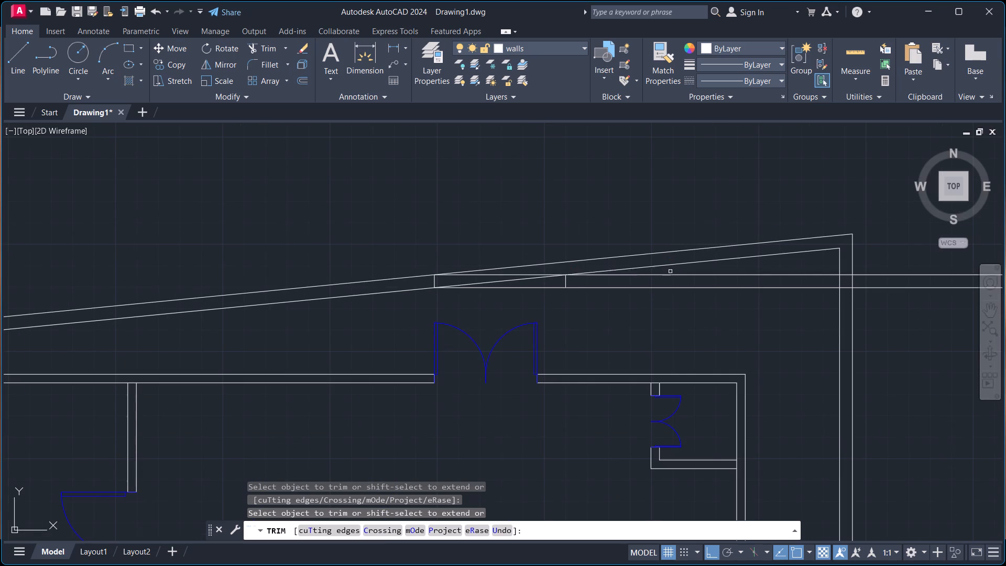
{"action": "scroll", "coordinate": [625, 268], "scroll_direction": "up", "scroll_amount": 3}
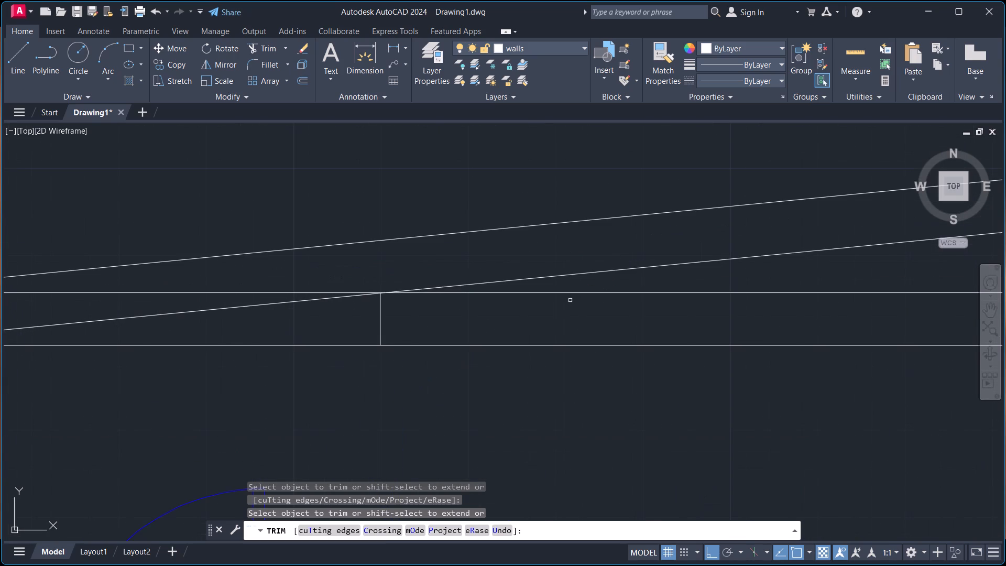
{"action": "scroll", "coordinate": [430, 308], "scroll_direction": "up", "scroll_amount": 3}
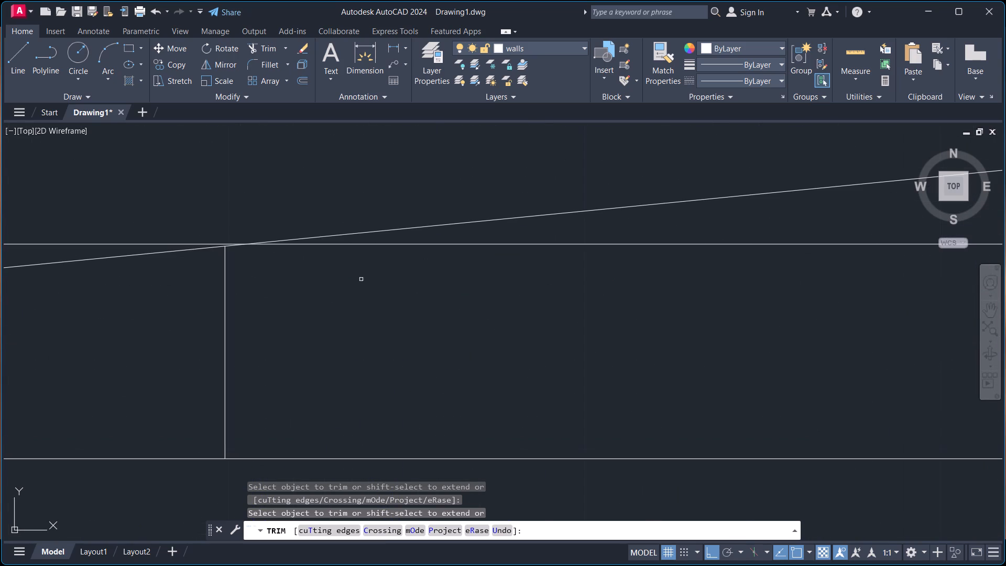
{"action": "left_click", "coordinate": [439, 244]}
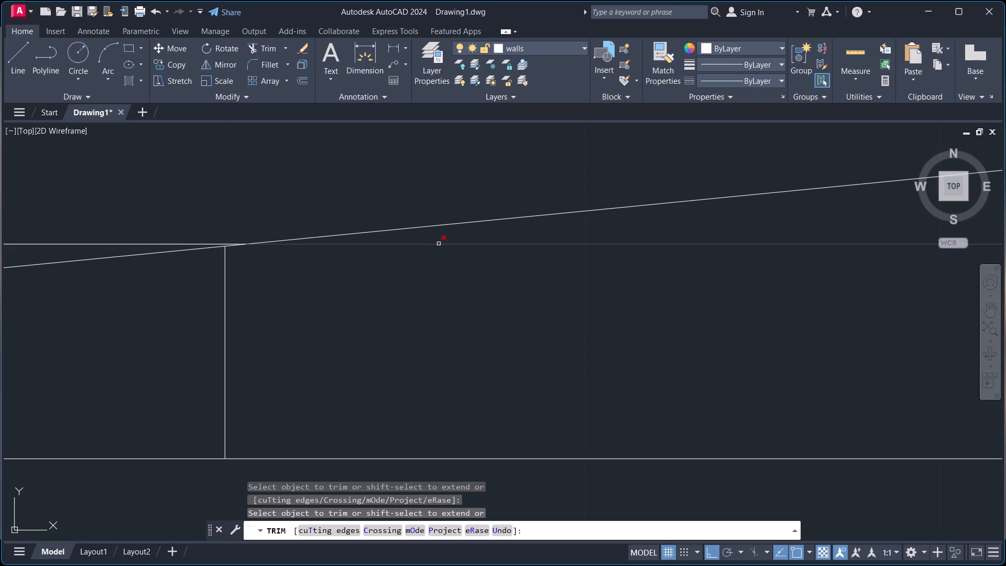
{"action": "left_click", "coordinate": [352, 458]}
{"action": "middle_click_drag", "start_coordinate": [281, 317], "coordinate": [431, 349]}
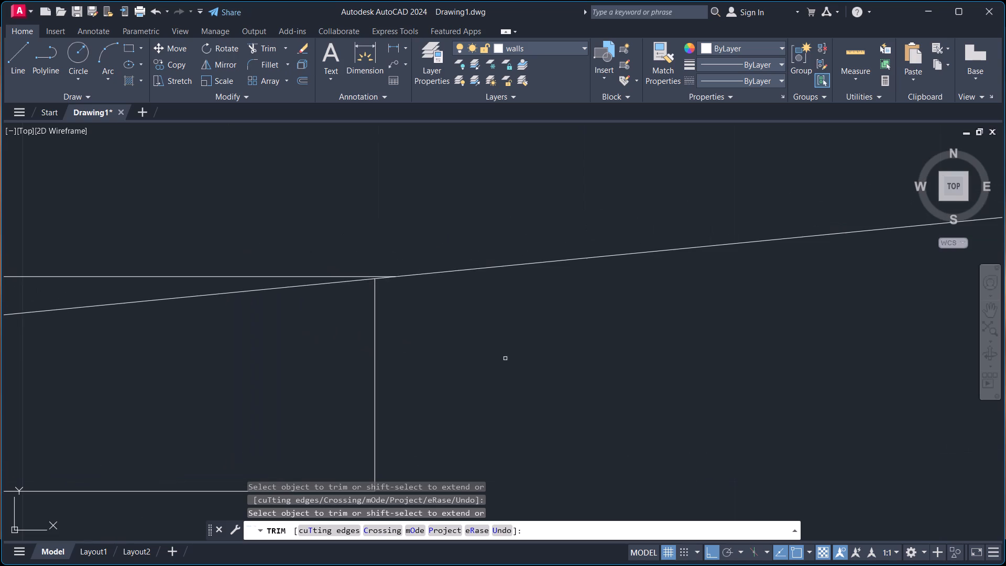
{"action": "scroll", "coordinate": [454, 318], "scroll_direction": "down", "scroll_amount": 2}
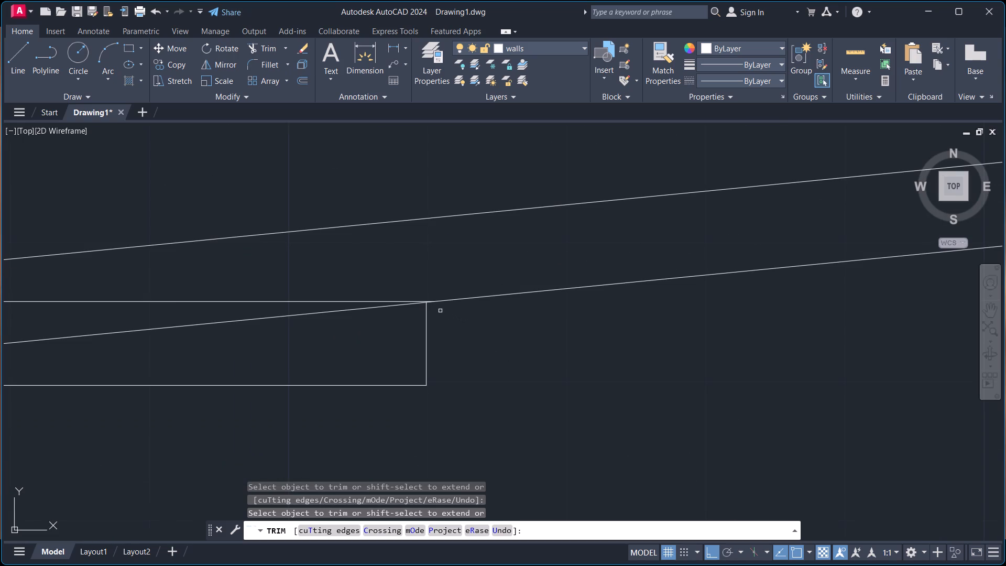
{"action": "key", "text": "l"}
{"action": "key", "text": "Return"}
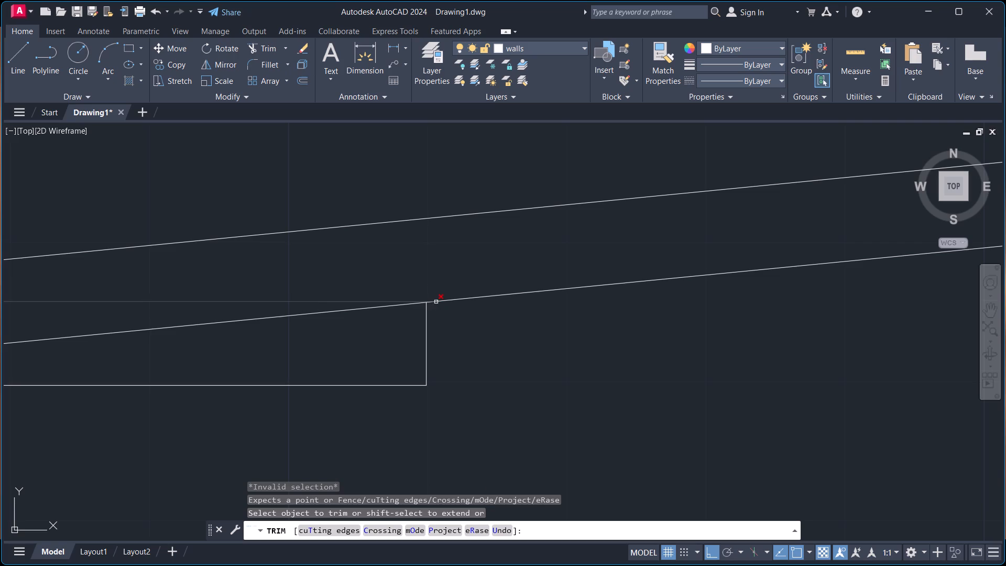
{"action": "scroll", "coordinate": [436, 301], "scroll_direction": "up", "scroll_amount": 3}
{"action": "key", "text": "Escape"}
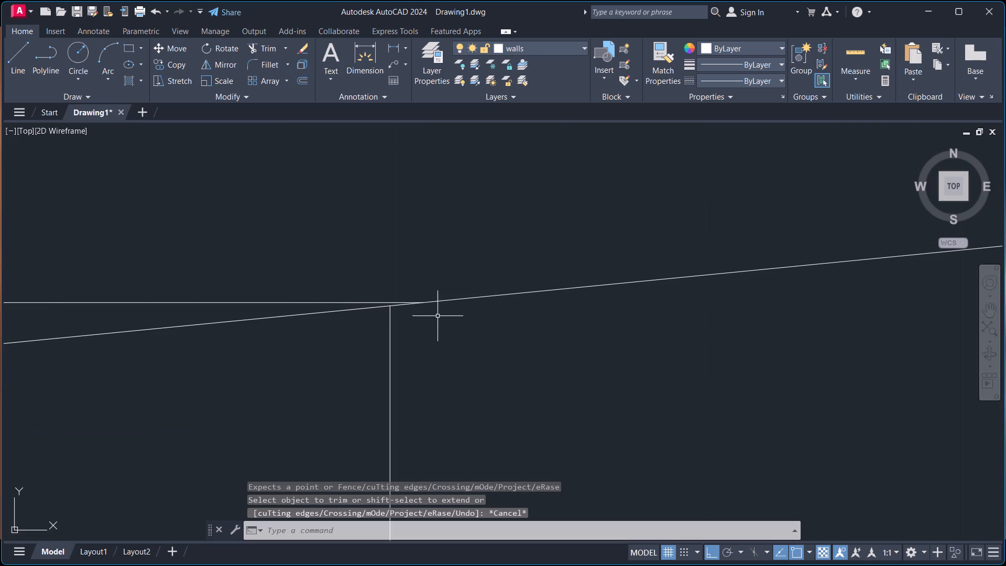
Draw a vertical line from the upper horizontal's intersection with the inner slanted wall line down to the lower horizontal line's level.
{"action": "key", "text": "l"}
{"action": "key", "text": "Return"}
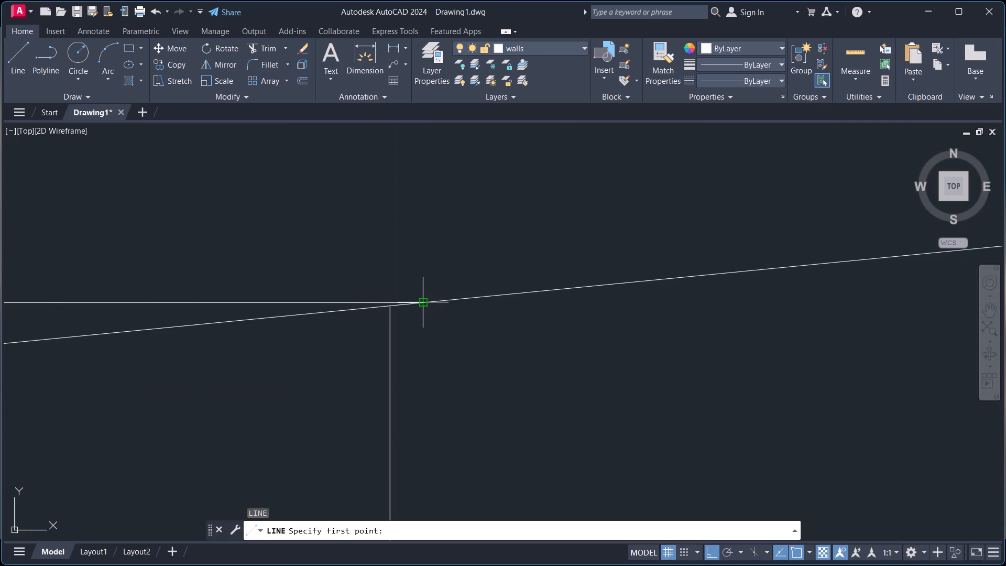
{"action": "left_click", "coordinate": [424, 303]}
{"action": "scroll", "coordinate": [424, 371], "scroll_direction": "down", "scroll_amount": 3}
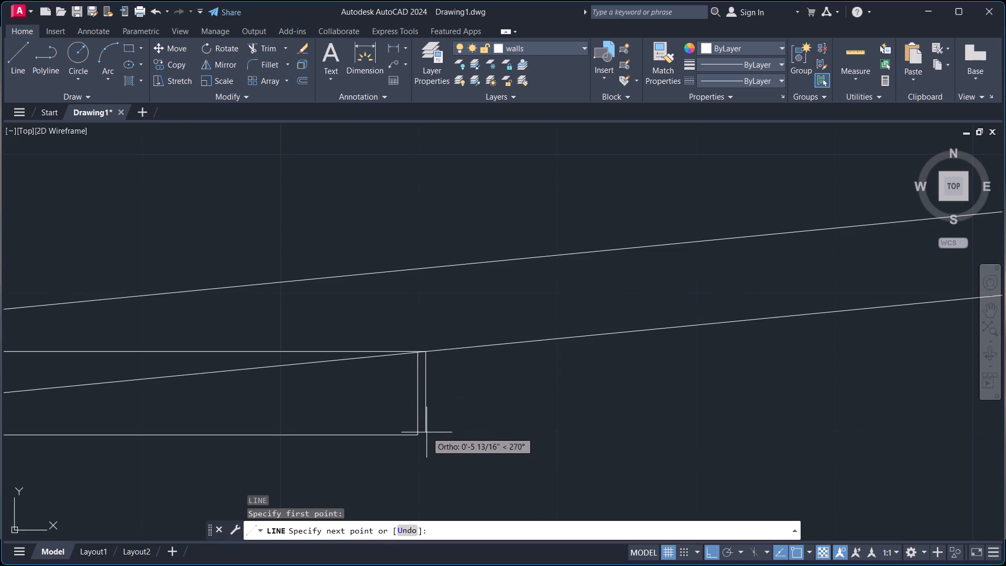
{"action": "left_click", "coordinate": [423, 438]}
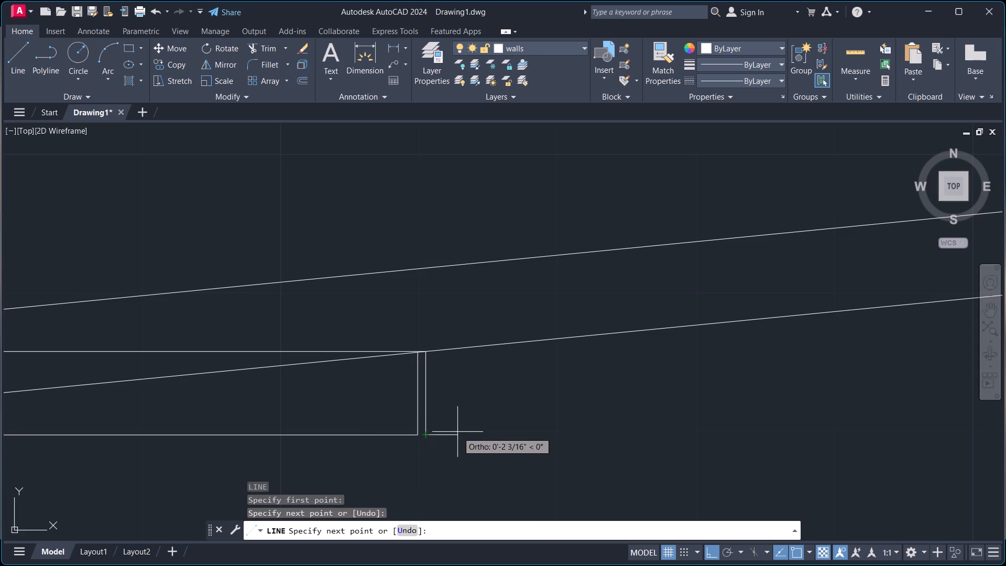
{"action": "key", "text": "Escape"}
Erase the old east vertical line just west of the newly drawn one.
{"action": "scroll", "coordinate": [447, 395], "scroll_direction": "up", "scroll_amount": 1}
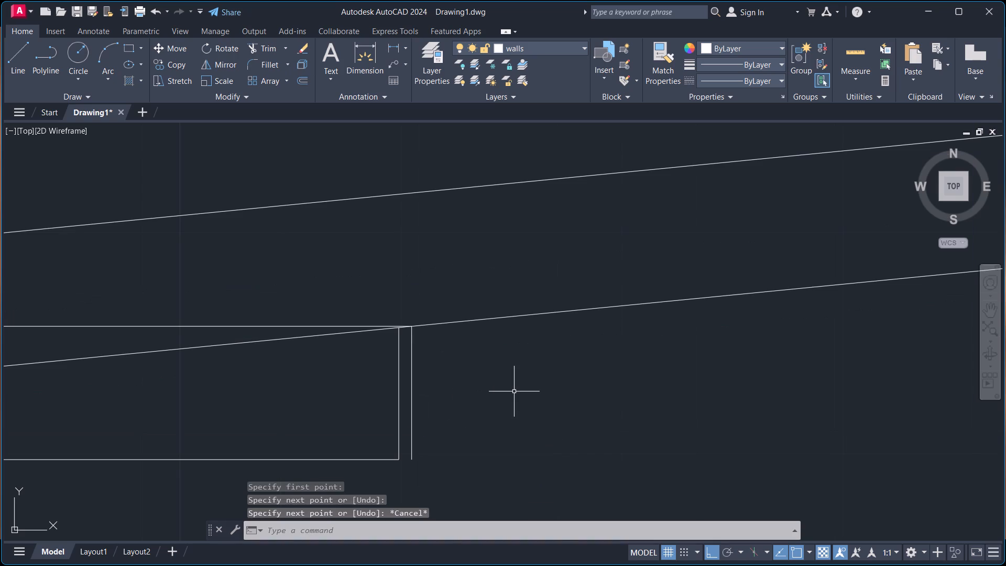
{"action": "scroll", "coordinate": [515, 391], "scroll_direction": "down", "scroll_amount": 1}
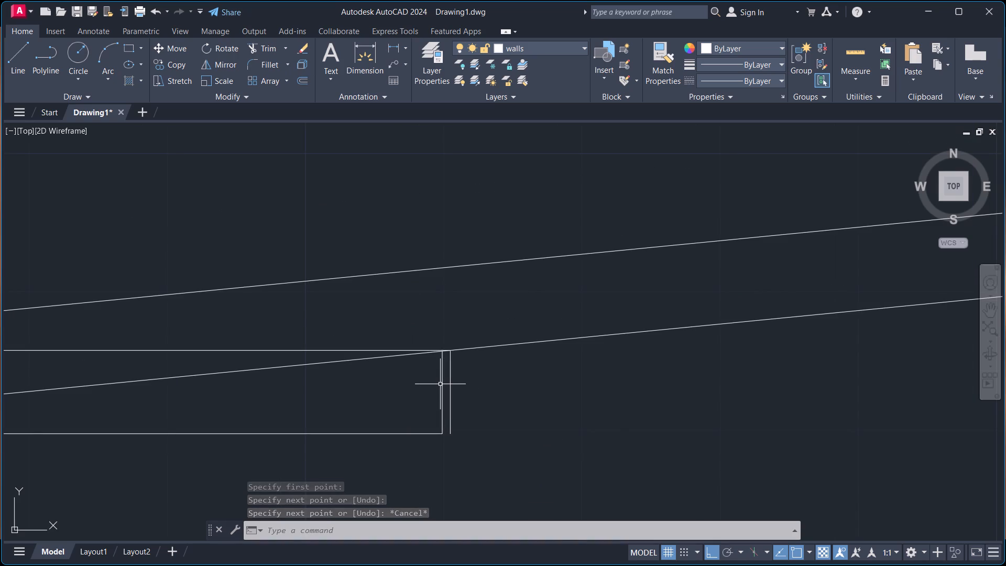
{"action": "left_click", "coordinate": [441, 384]}
{"action": "key", "text": "e"}
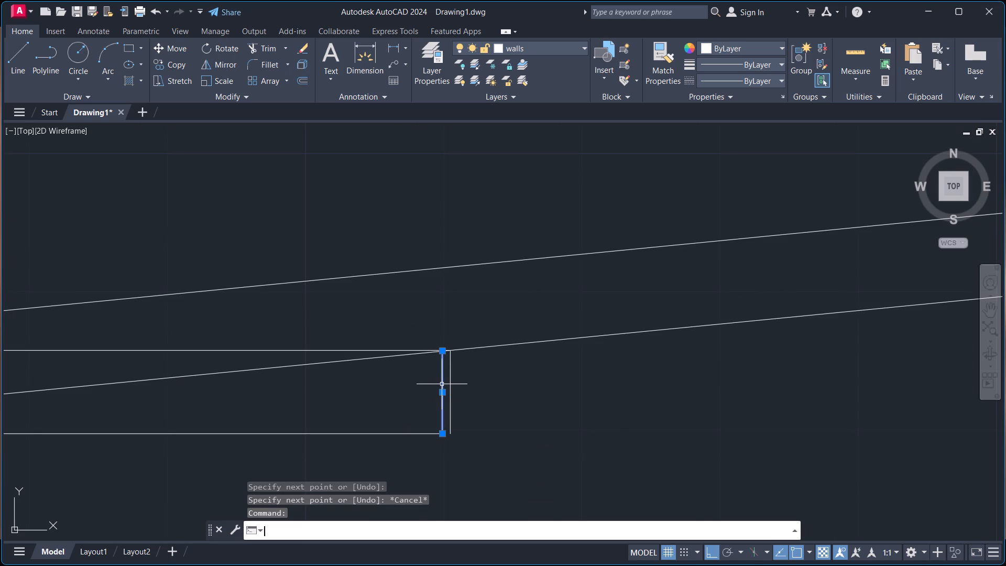
{"action": "key", "text": "Return"}
Erase the lower horizontal line that starts at the west vertical line's bottom endpoint.
{"action": "scroll", "coordinate": [465, 380], "scroll_direction": "down", "scroll_amount": 3}
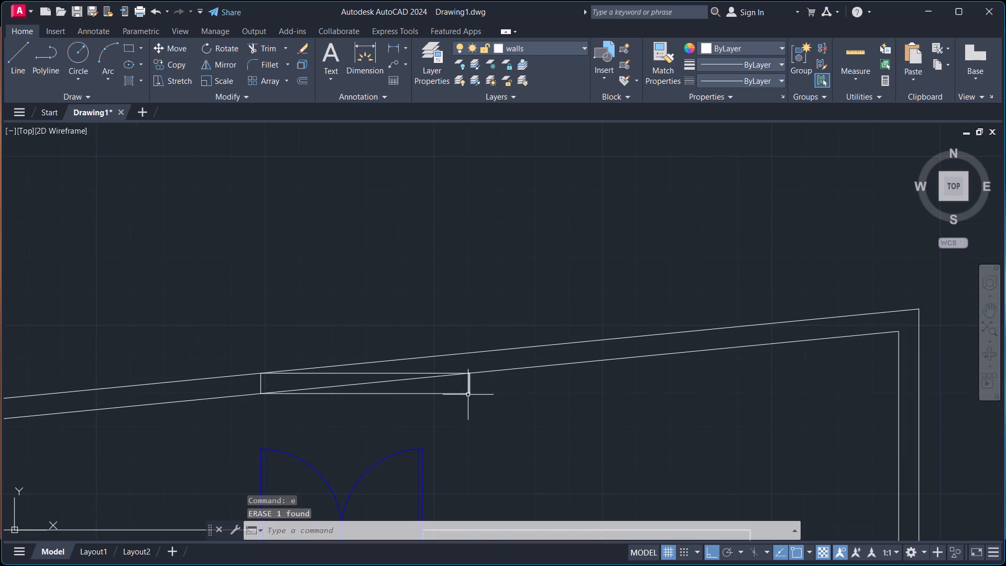
{"action": "scroll", "coordinate": [468, 394], "scroll_direction": "up", "scroll_amount": 3}
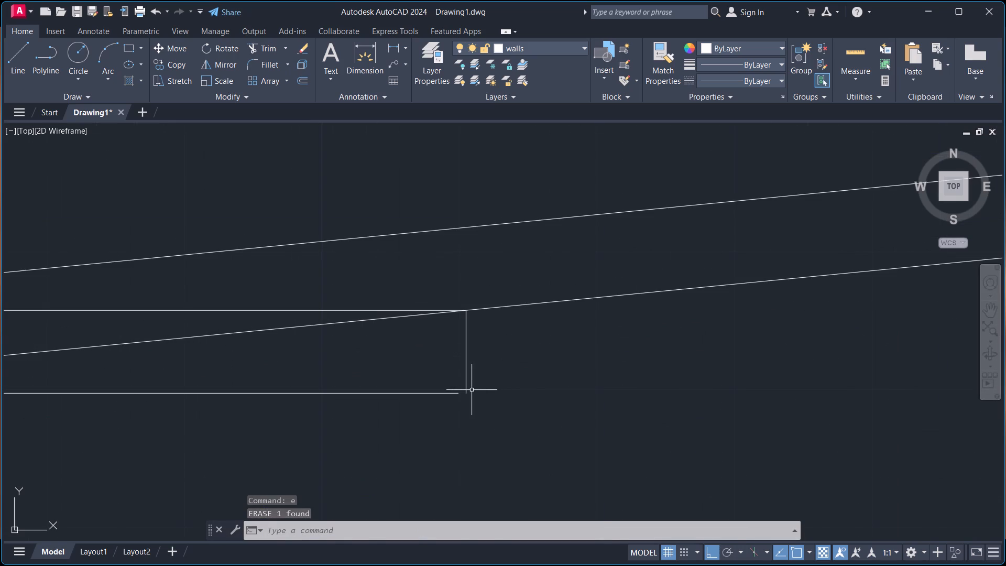
{"action": "scroll", "coordinate": [472, 390], "scroll_direction": "down", "scroll_amount": 3}
{"action": "scroll", "coordinate": [259, 397], "scroll_direction": "up", "scroll_amount": 3}
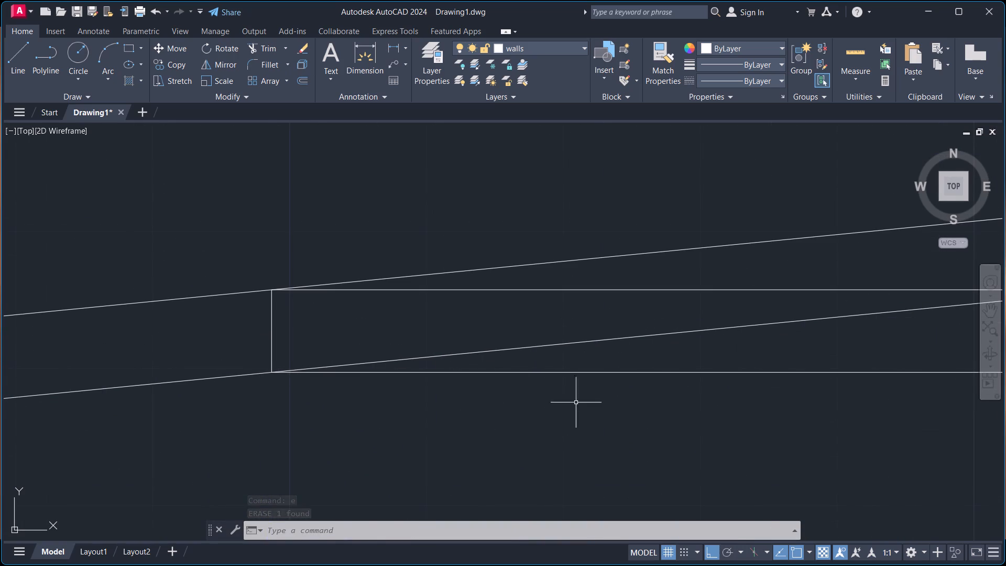
{"action": "left_click", "coordinate": [603, 373]}
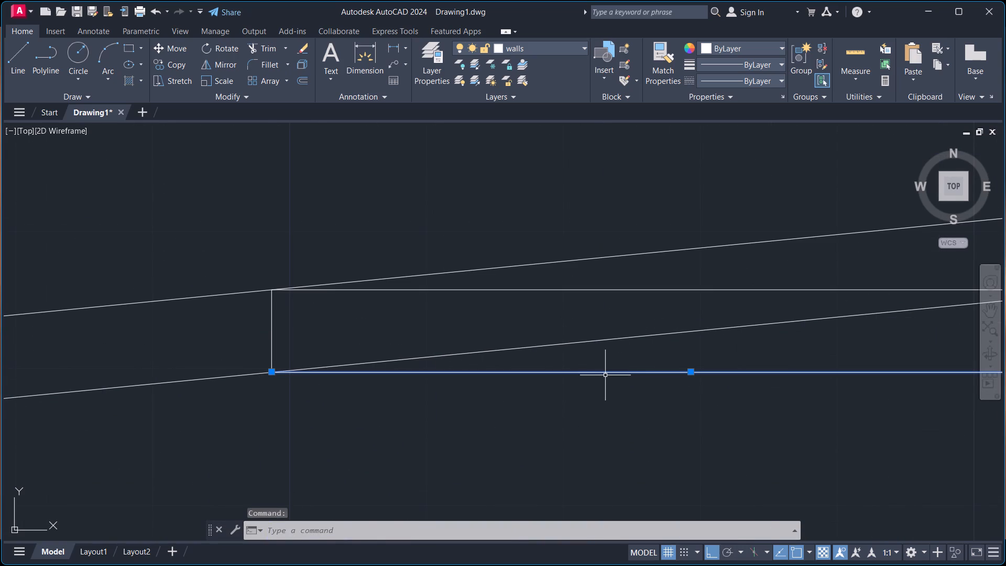
{"action": "key", "text": "e"}
{"action": "key", "text": "Return"}
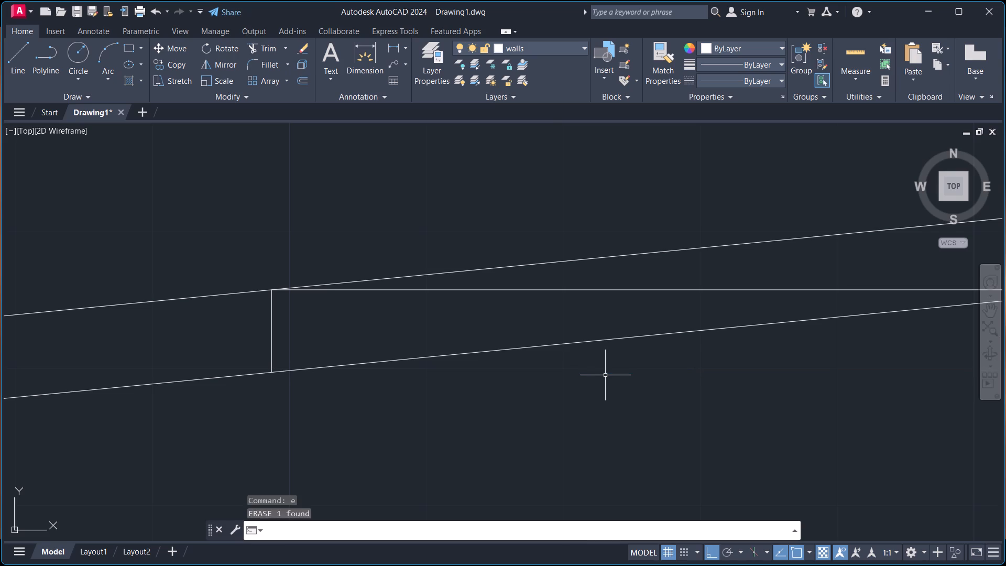
Draw a 5' line east from the west vertical line's bottom endpoint, continuing vertically up to the upper horizontal line.
{"action": "key", "text": "l"}
{"action": "key", "text": "Return"}
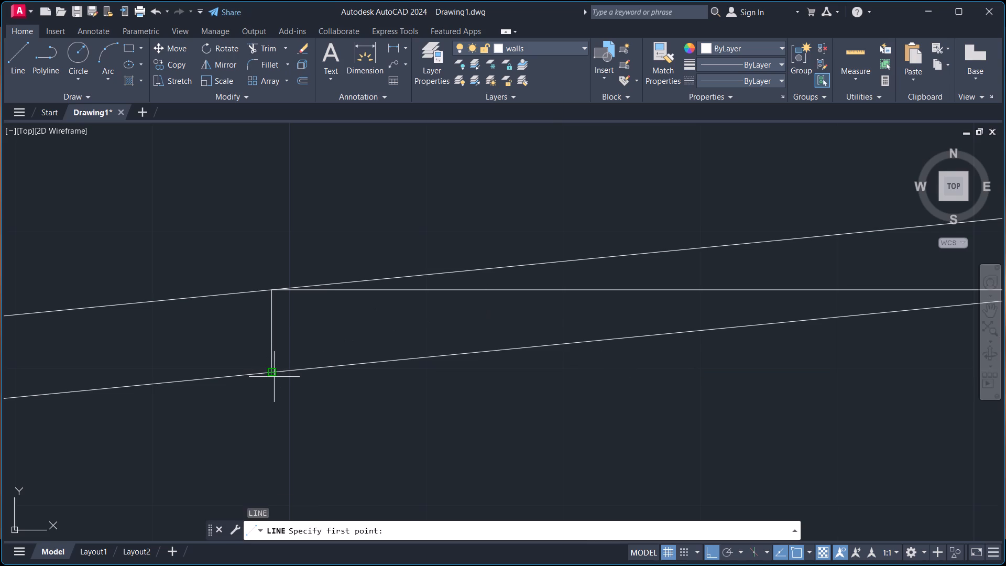
{"action": "left_click", "coordinate": [274, 377]}
{"action": "scroll", "coordinate": [806, 386], "scroll_direction": "down", "scroll_amount": 2}
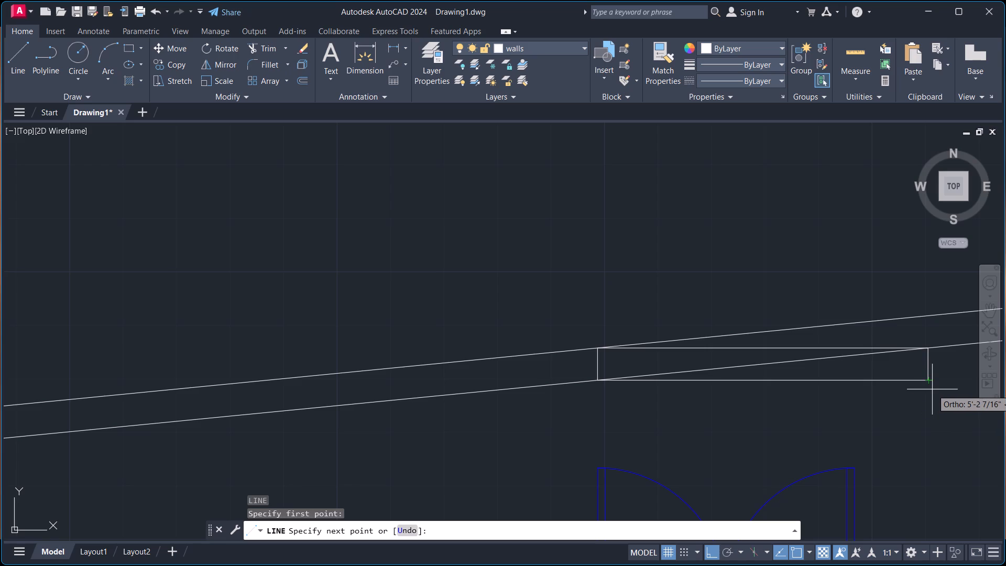
{"action": "key", "text": "5"}
{"action": "key", "text": "apostrophe"}
{"action": "key", "text": "Return"}
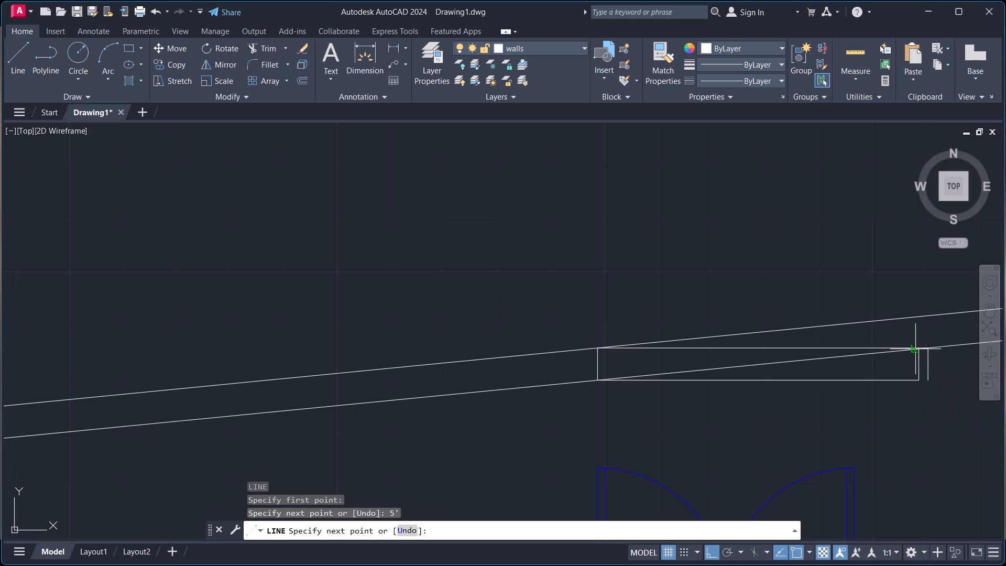
{"action": "scroll", "coordinate": [914, 347], "scroll_direction": "up", "scroll_amount": 2}
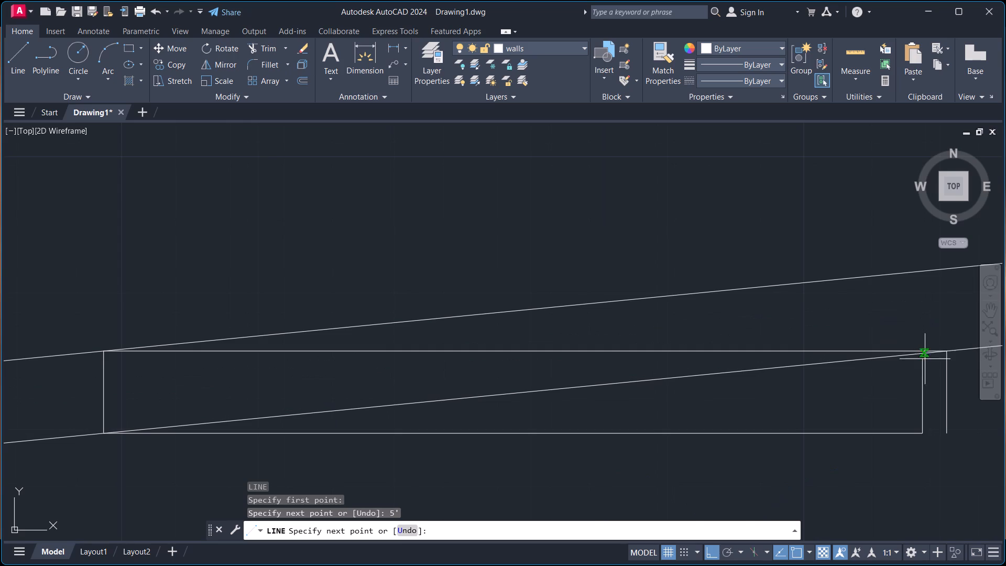
{"action": "scroll", "coordinate": [919, 359], "scroll_direction": "up", "scroll_amount": 3}
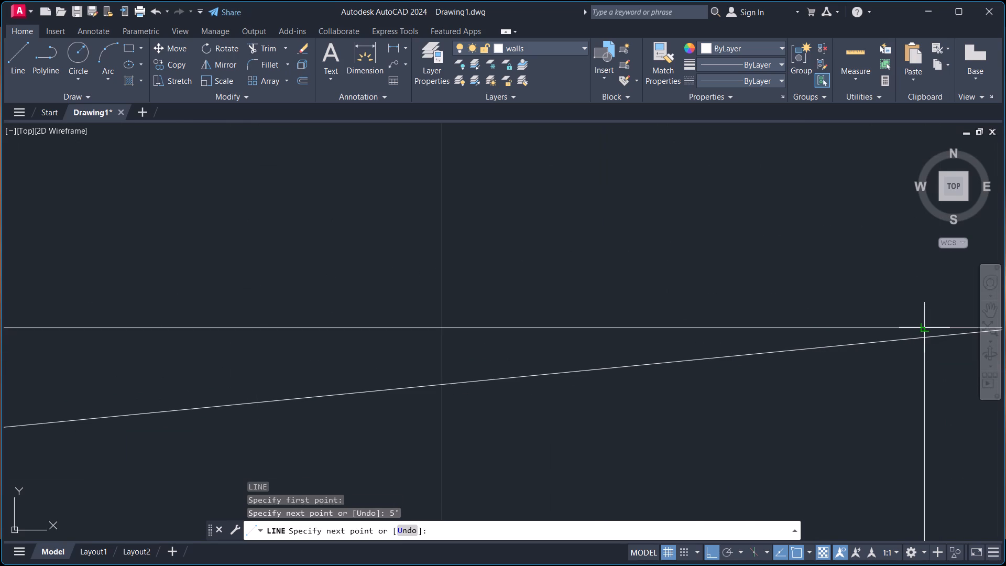
{"action": "left_click", "coordinate": [922, 328]}
{"action": "key", "text": "Escape"}
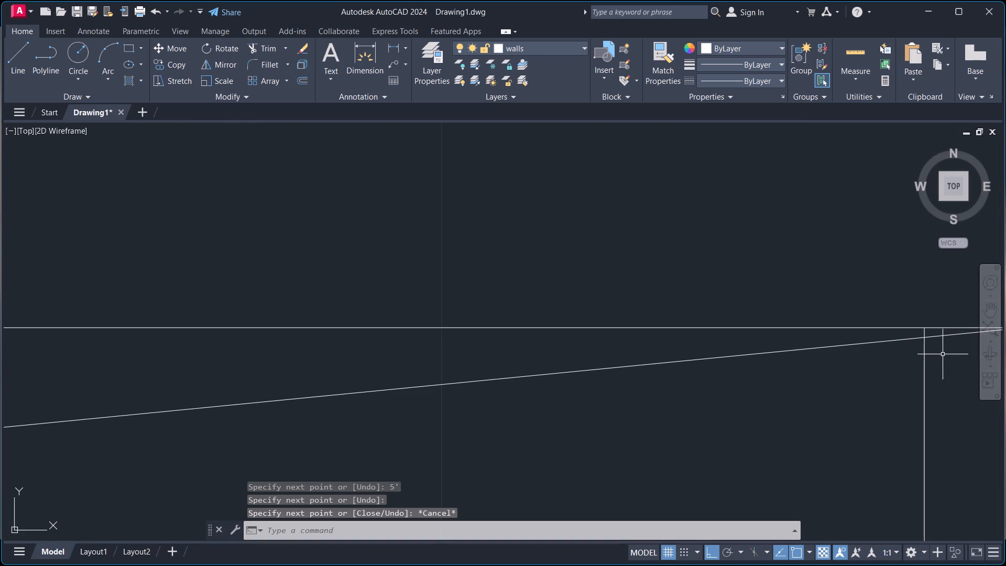
Trim the upper horizontal line's overhang east of the new vertical end and remove the leftover vertical line beside it.
{"action": "type", "text": "tr"}
{"action": "key", "text": "Return"}
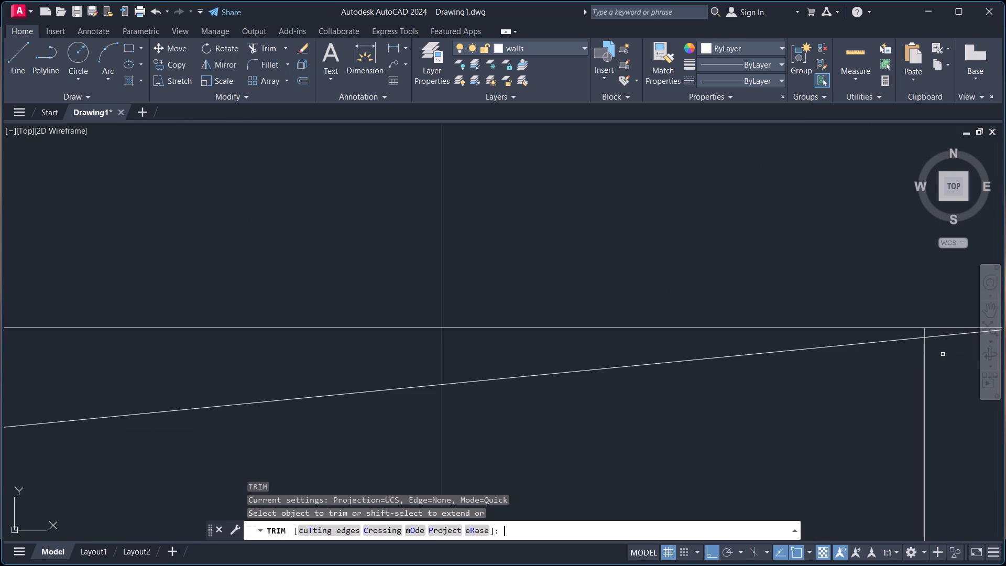
{"action": "left_click", "coordinate": [943, 327]}
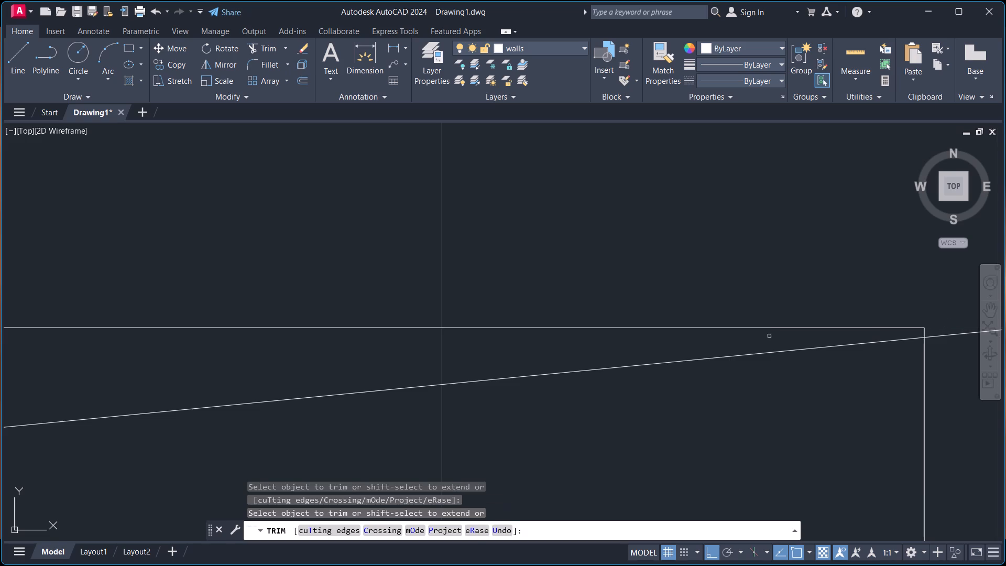
{"action": "scroll", "coordinate": [769, 336], "scroll_direction": "down", "scroll_amount": 2}
{"action": "left_click", "coordinate": [870, 365]}
Trim the inner slanted wall line between the west and east vertical ends of the horizontal section.
{"action": "scroll", "coordinate": [843, 379], "scroll_direction": "down", "scroll_amount": 2}
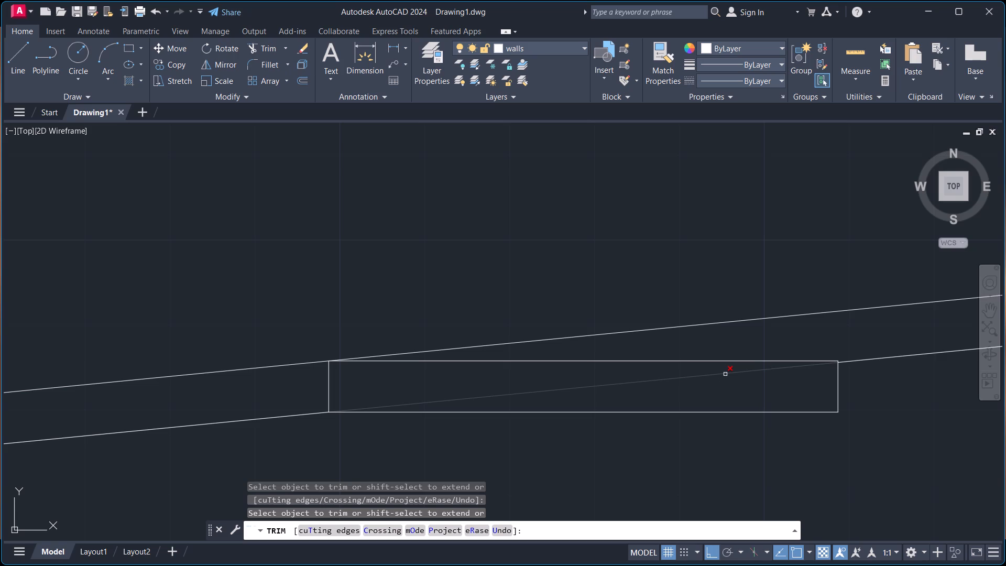
{"action": "left_click", "coordinate": [725, 374]}
{"action": "scroll", "coordinate": [810, 344], "scroll_direction": "down", "scroll_amount": 2}
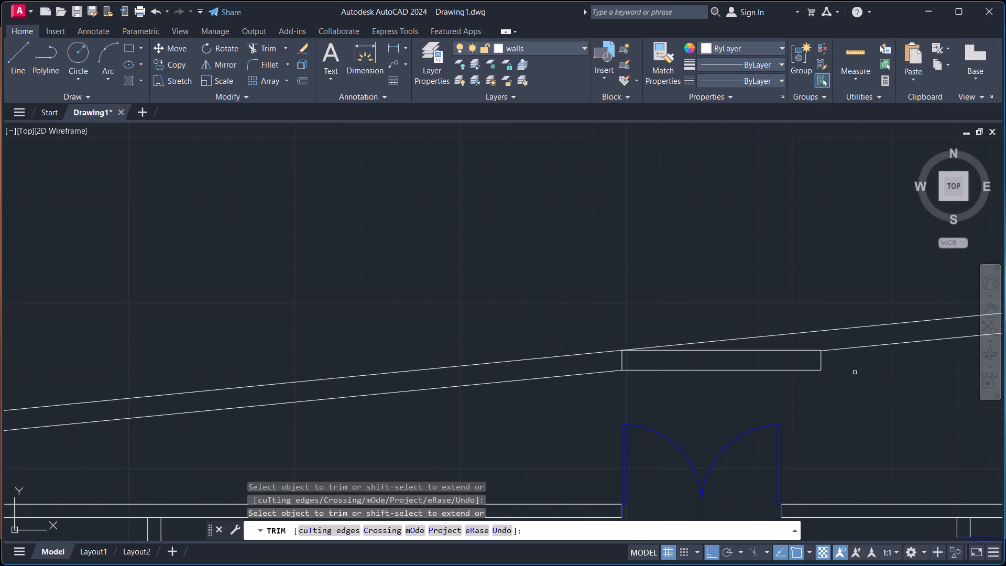
{"action": "middle_click_drag", "start_coordinate": [856, 373], "coordinate": [588, 373]}
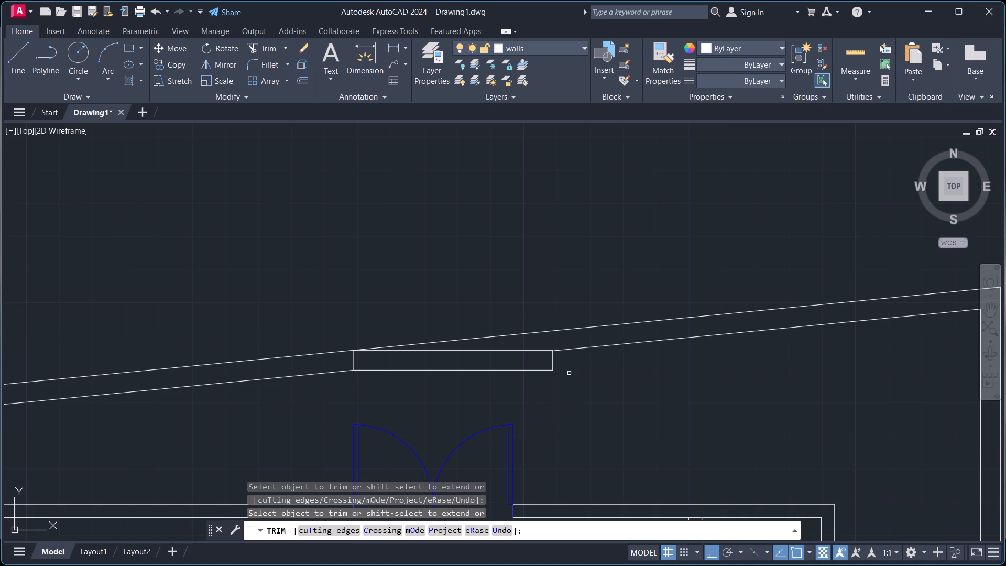
{"action": "scroll", "coordinate": [575, 363], "scroll_direction": "down", "scroll_amount": 1}
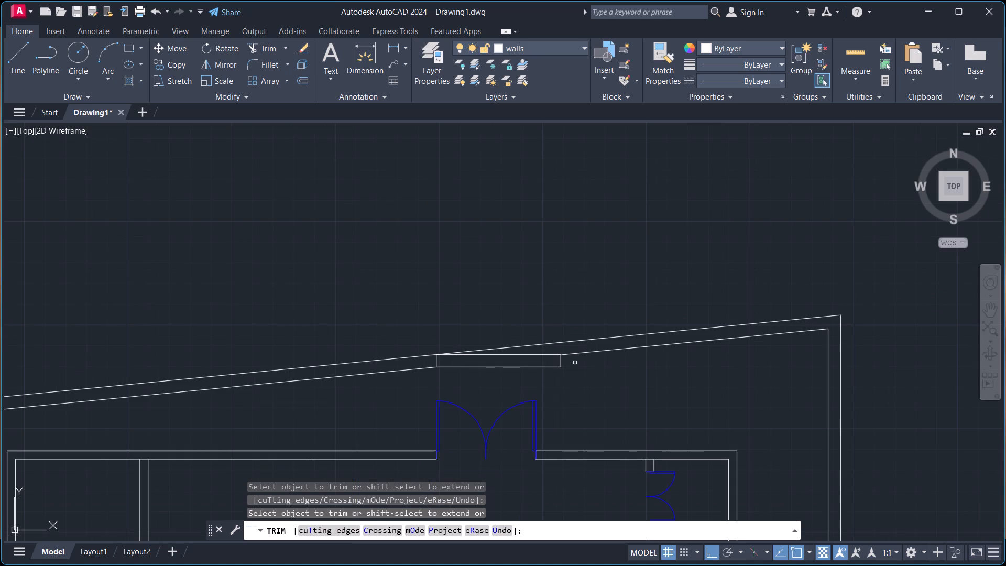
{"action": "middle_click_drag", "start_coordinate": [581, 363], "coordinate": [501, 343]}
{"action": "scroll", "coordinate": [486, 333], "scroll_direction": "up", "scroll_amount": 1}
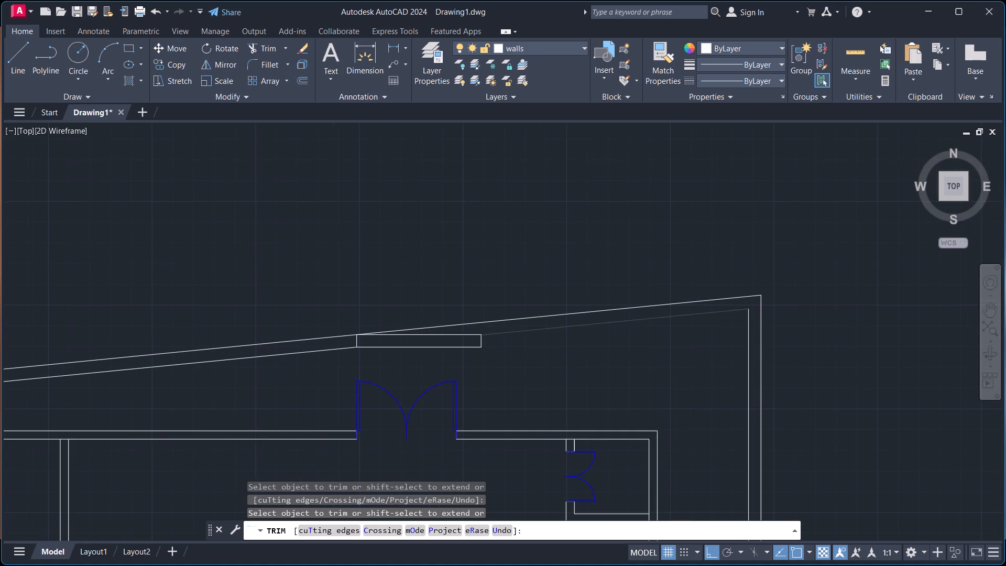
{"action": "scroll", "coordinate": [486, 333], "scroll_direction": "up", "scroll_amount": 1}
{"action": "key", "text": "Escape"}
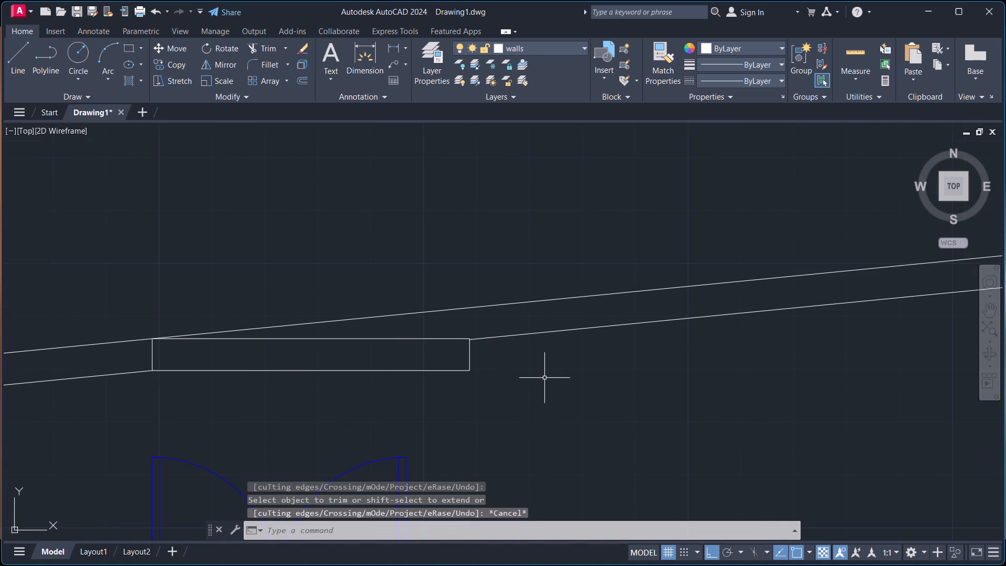
{"action": "scroll", "coordinate": [544, 378], "scroll_direction": "down", "scroll_amount": 1}
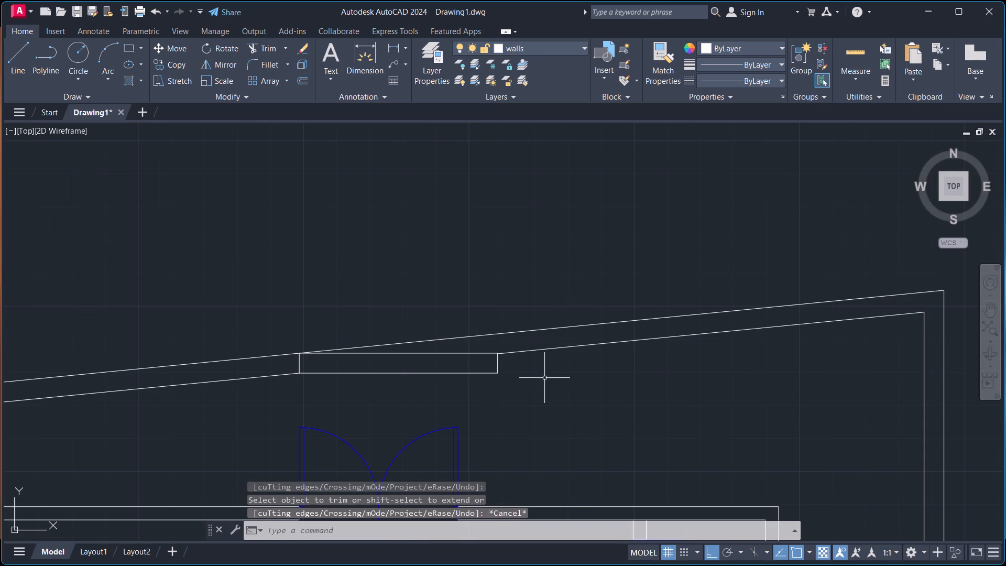
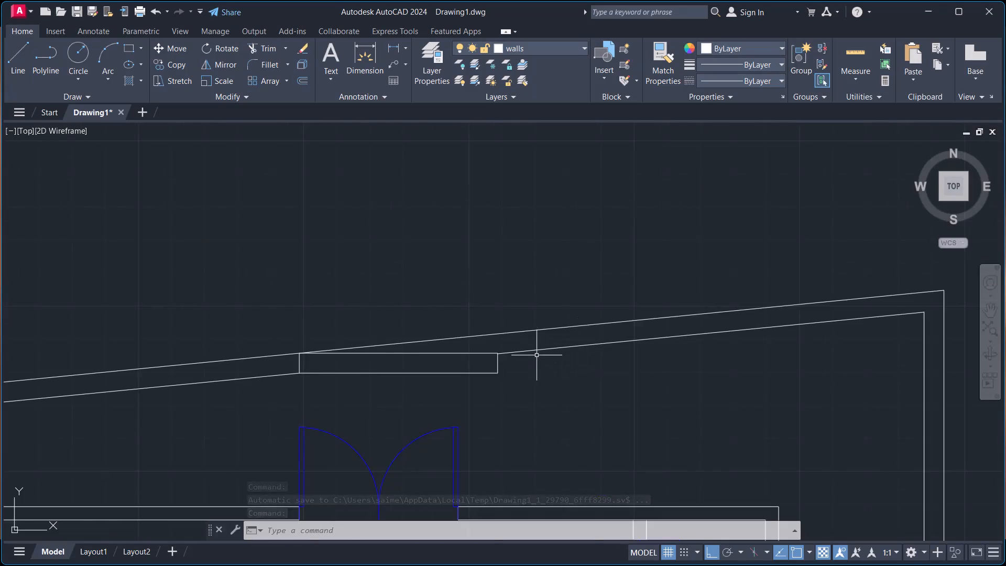
Examine the junction between the horizontal section's east end and the slanted boundary wall.
{"action": "scroll", "coordinate": [537, 355], "scroll_direction": "down", "scroll_amount": 2}
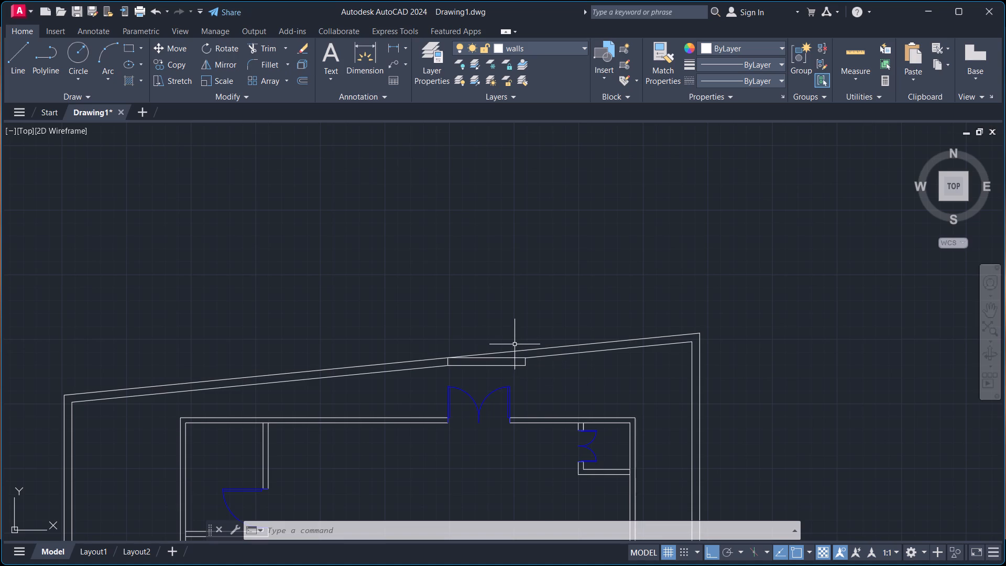
{"action": "scroll", "coordinate": [527, 356], "scroll_direction": "up", "scroll_amount": 2}
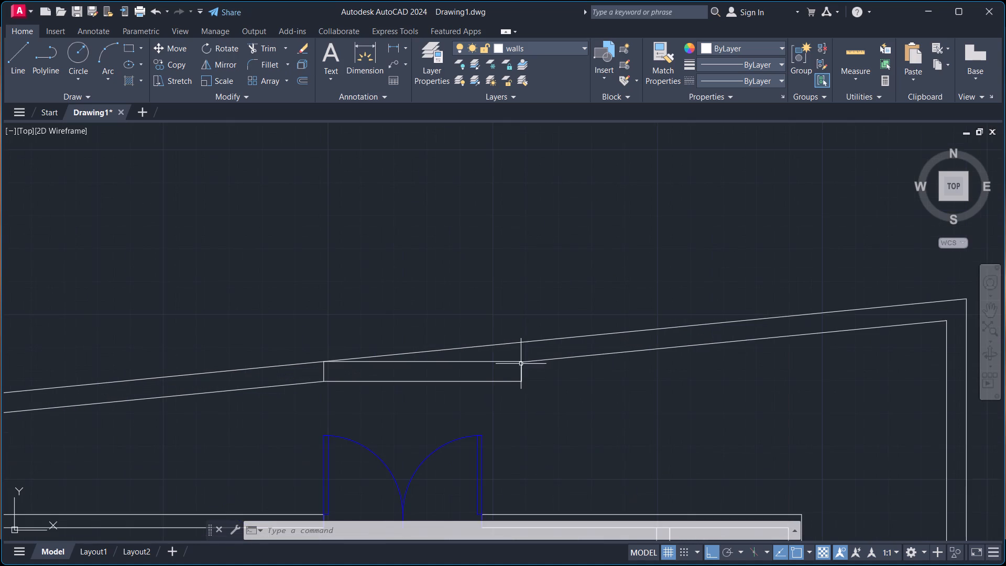
{"action": "scroll", "coordinate": [519, 354], "scroll_direction": "up", "scroll_amount": 4}
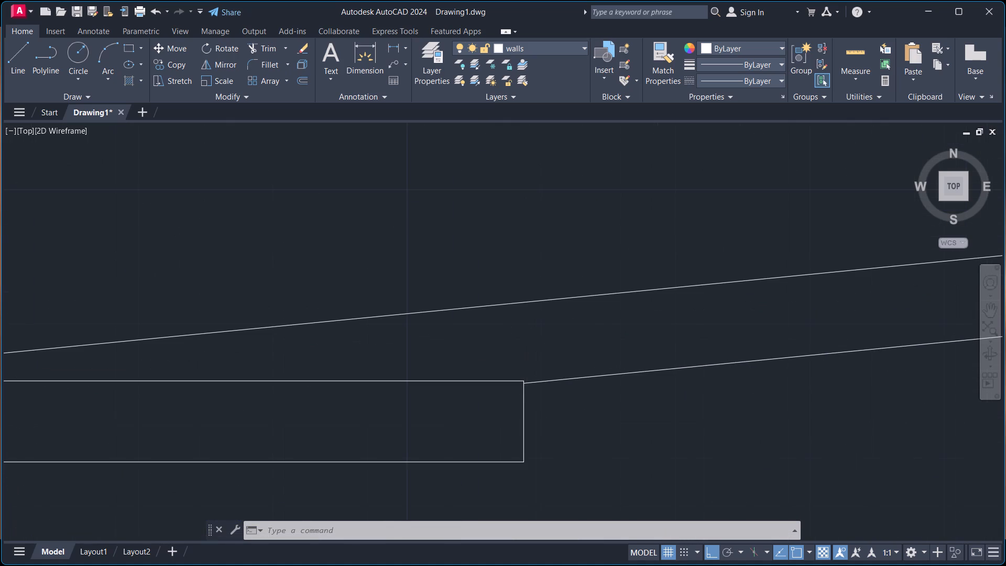
{"action": "scroll", "coordinate": [529, 315], "scroll_direction": "down", "scroll_amount": 2}
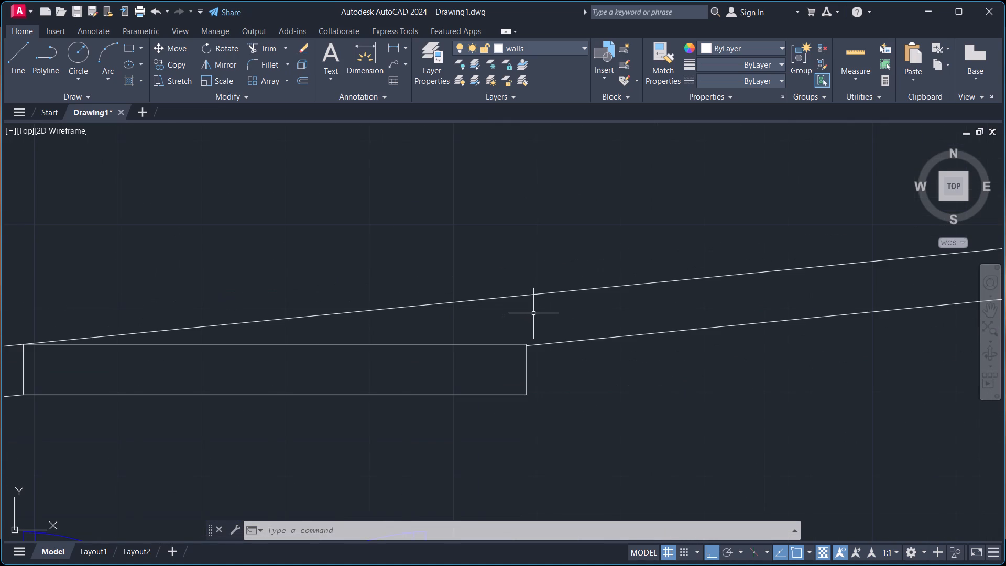
{"action": "scroll", "coordinate": [534, 313], "scroll_direction": "down", "scroll_amount": 1}
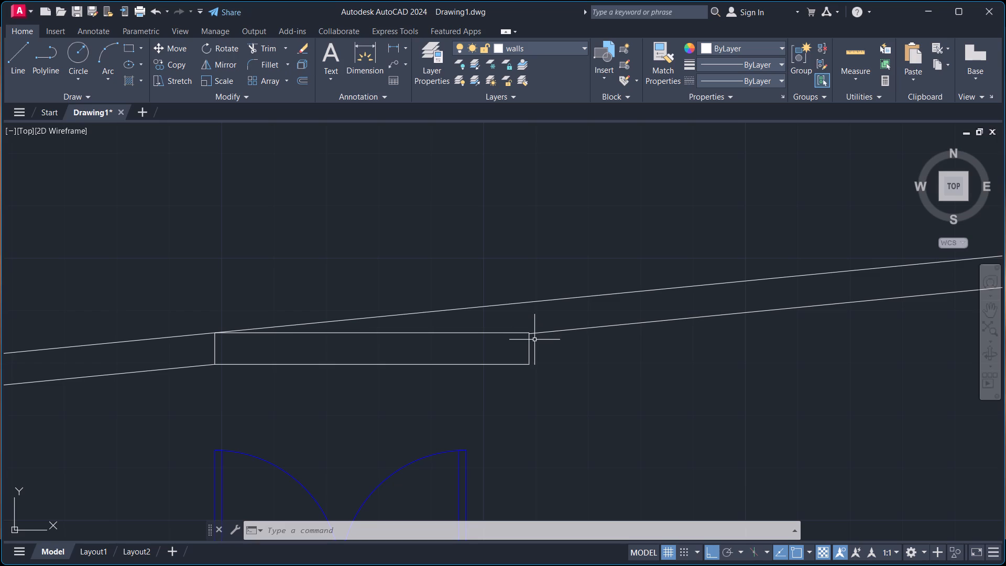
{"action": "scroll", "coordinate": [534, 340], "scroll_direction": "down", "scroll_amount": 1}
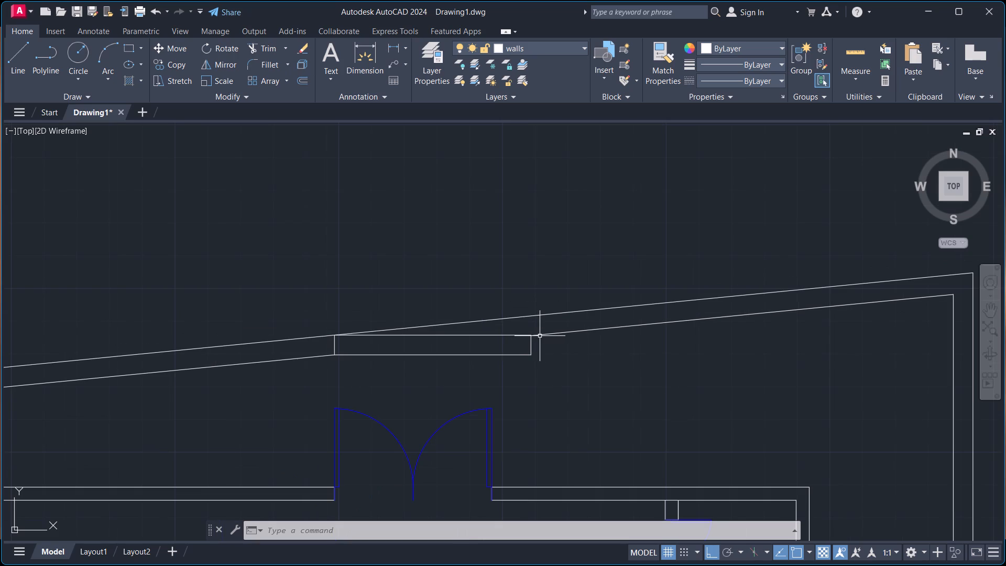
{"action": "scroll", "coordinate": [540, 336], "scroll_direction": "down", "scroll_amount": 1}
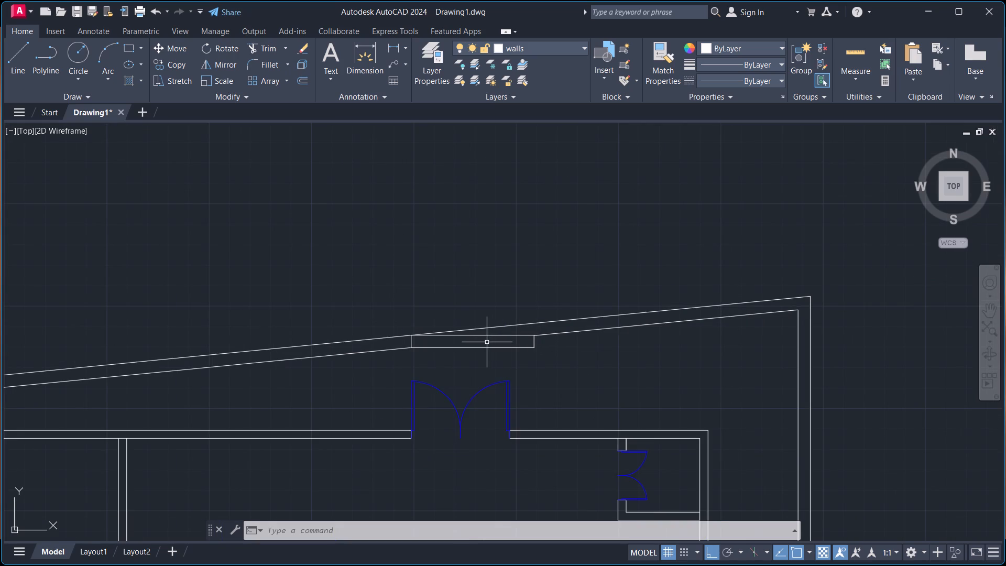
Draw a vertical line from the inner slanted wall line's endpoint at the section's east end up to the outer slanted line.
{"action": "scroll", "coordinate": [486, 342], "scroll_direction": "up", "scroll_amount": 2}
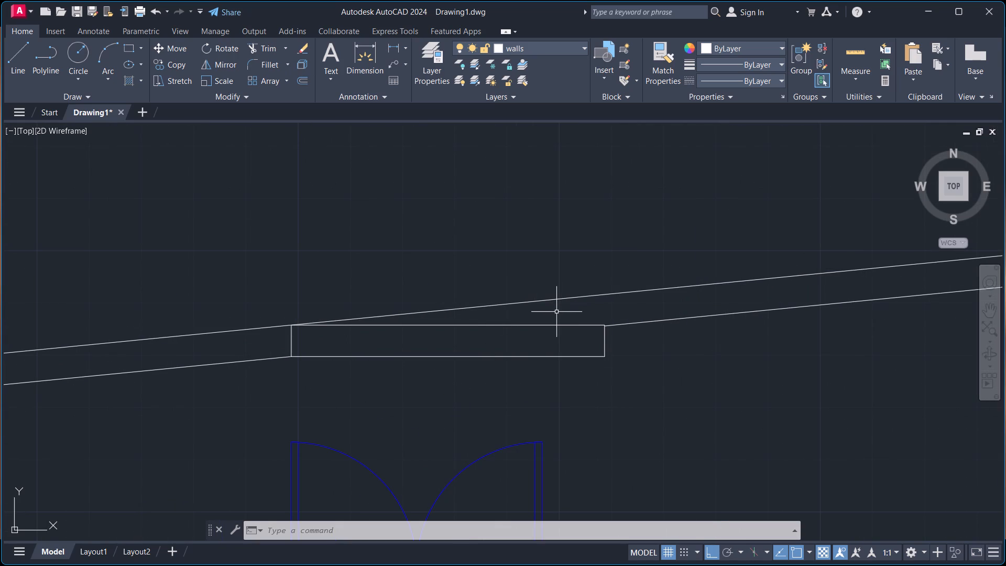
{"action": "key", "text": "l"}
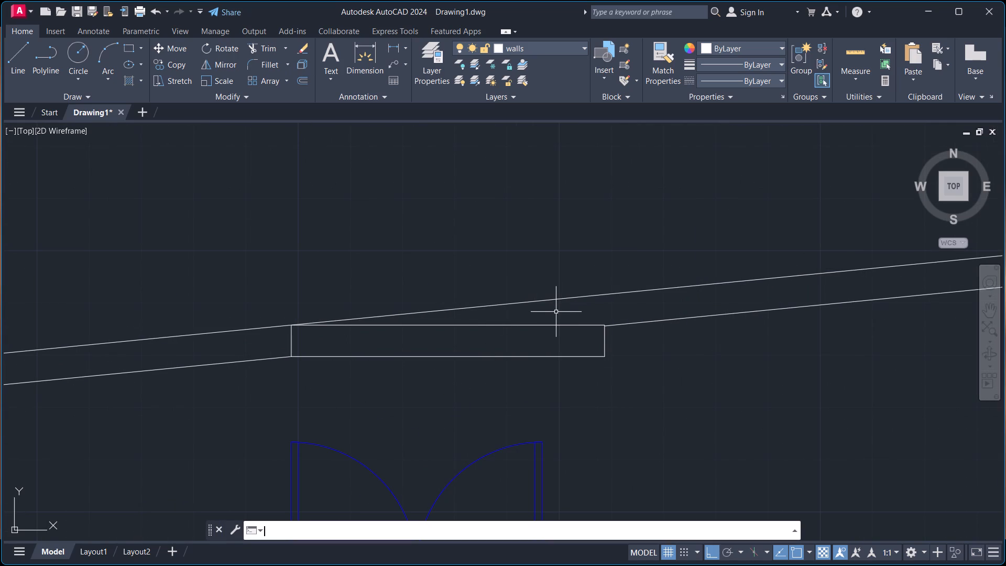
{"action": "key", "text": "Return"}
{"action": "left_click", "coordinate": [605, 328]}
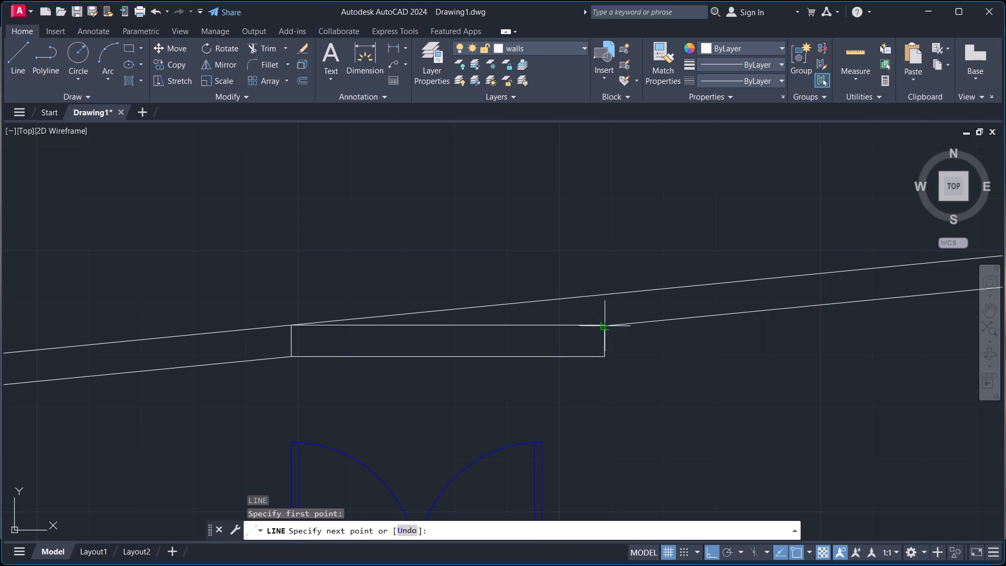
{"action": "left_click", "coordinate": [603, 293]}
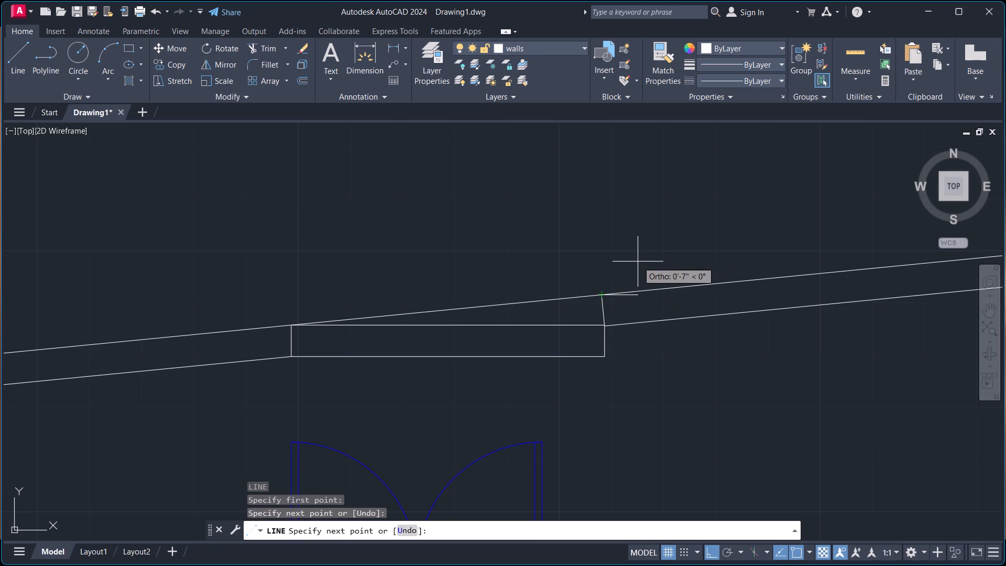
{"action": "key", "text": "ctrl+z"}
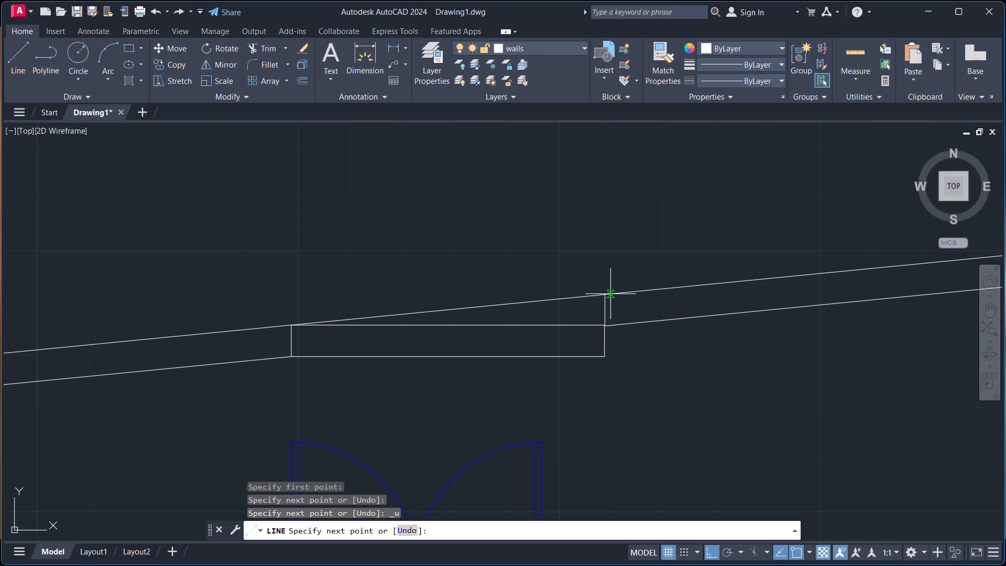
{"action": "key", "text": "F8"}
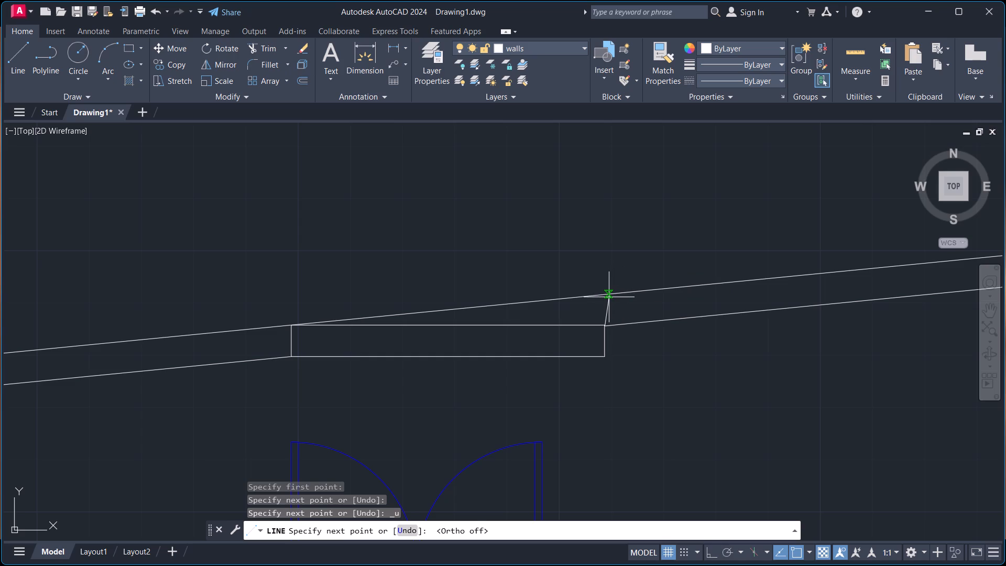
{"action": "key", "text": "F8"}
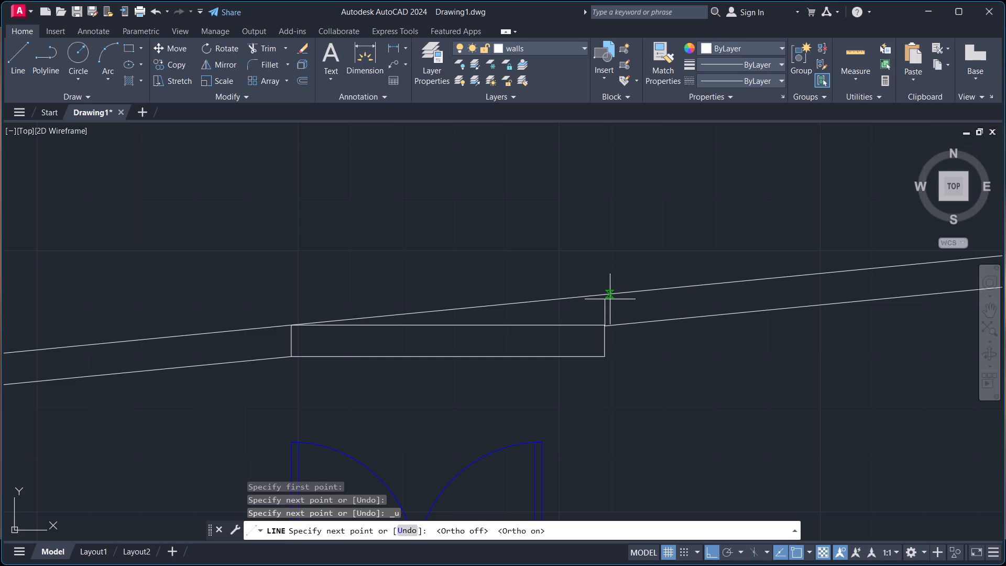
{"action": "scroll", "coordinate": [610, 299], "scroll_direction": "up", "scroll_amount": 3}
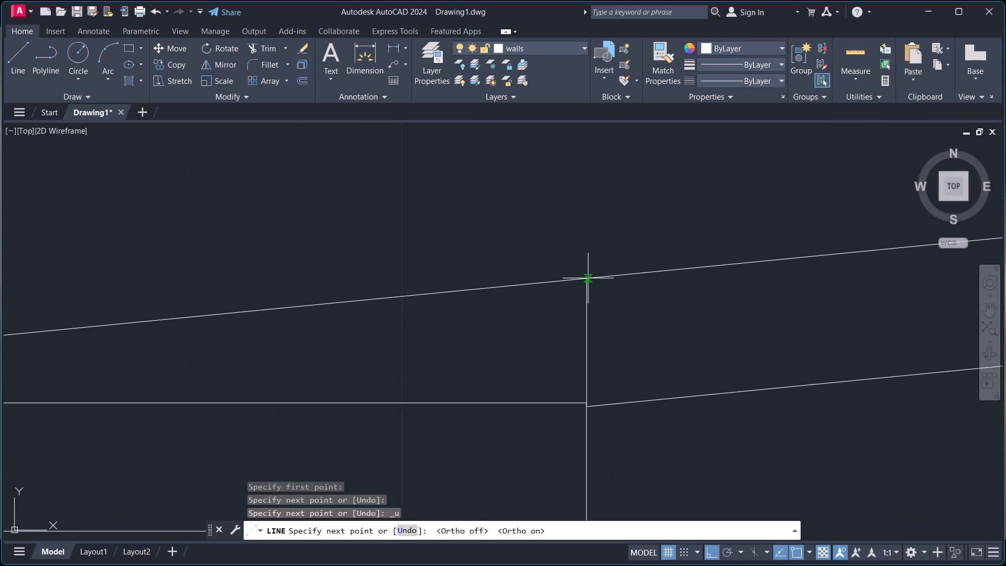
{"action": "left_click", "coordinate": [587, 280]}
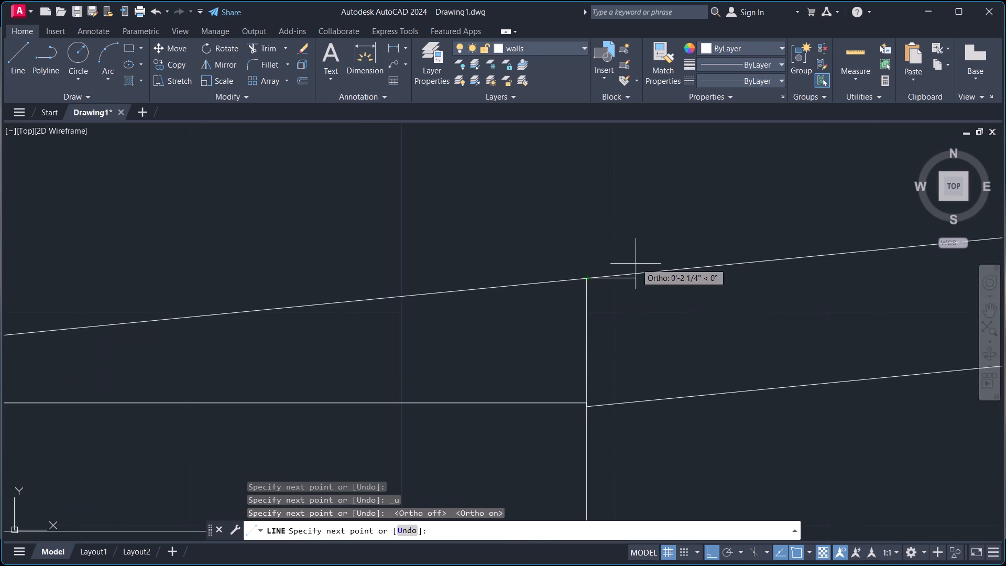
{"action": "scroll", "coordinate": [632, 229], "scroll_direction": "down", "scroll_amount": 2}
{"action": "key", "text": "Escape"}
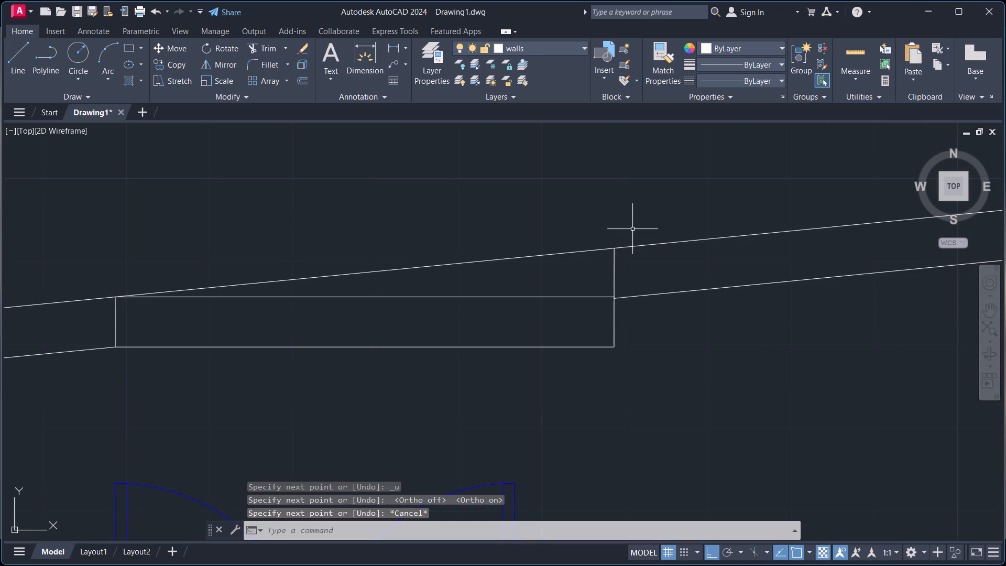
Trim the outer slanted wall line between the horizontal section's west end and the new vertical line.
{"action": "type", "text": "tr"}
{"action": "key", "text": "Return"}
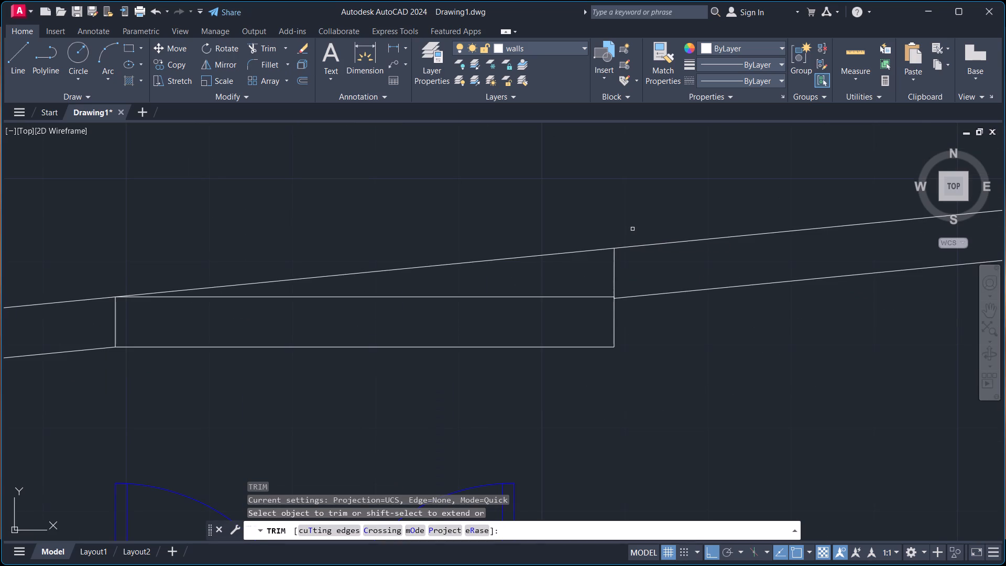
{"action": "left_click", "coordinate": [596, 249]}
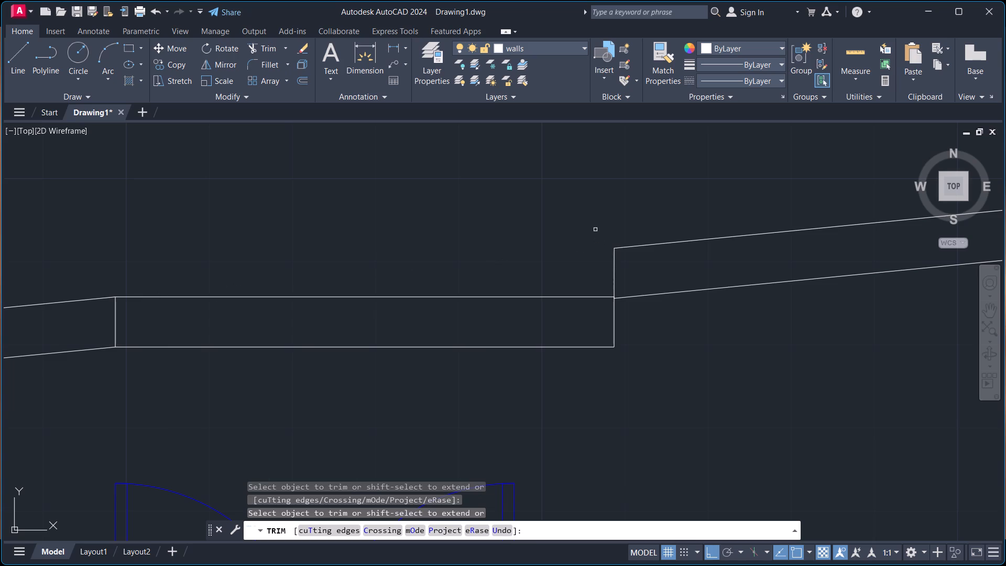
Trim away both horizontal lines between the two vertical ends to open a gap in the boundary wall.
{"action": "scroll", "coordinate": [594, 222], "scroll_direction": "down", "scroll_amount": 2}
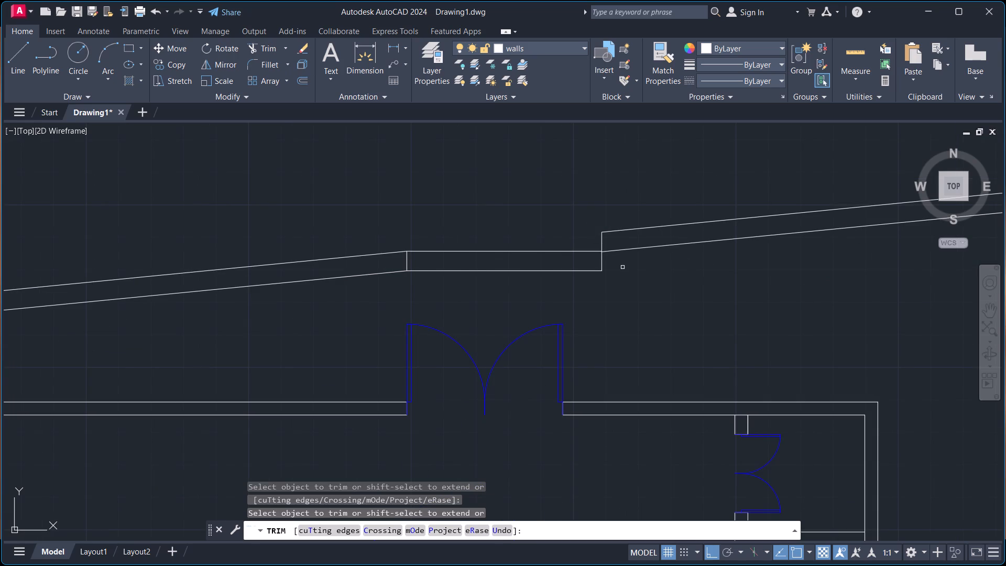
{"action": "scroll", "coordinate": [622, 267], "scroll_direction": "down", "scroll_amount": 1}
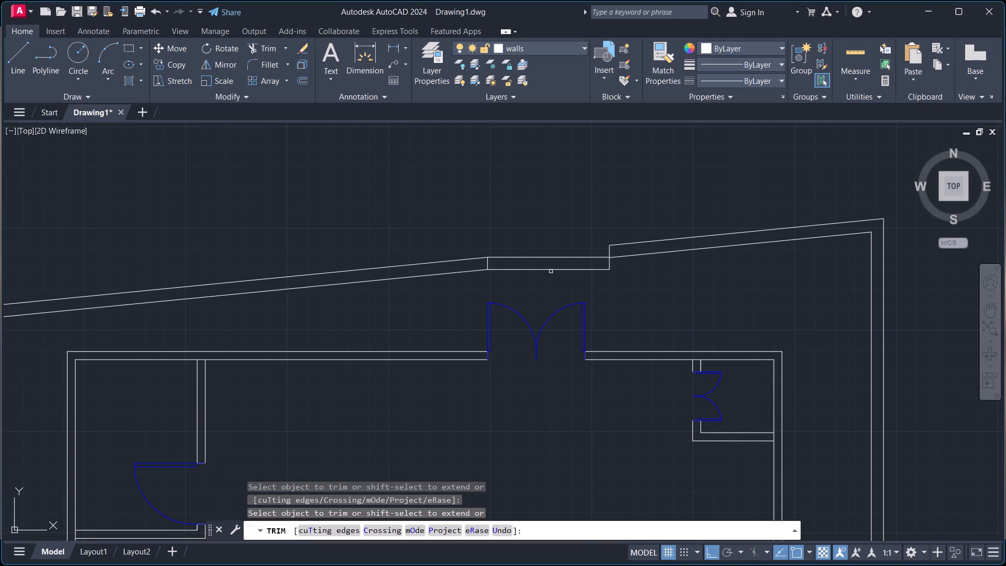
{"action": "left_click_drag", "start_coordinate": [549, 249], "coordinate": [541, 285]}
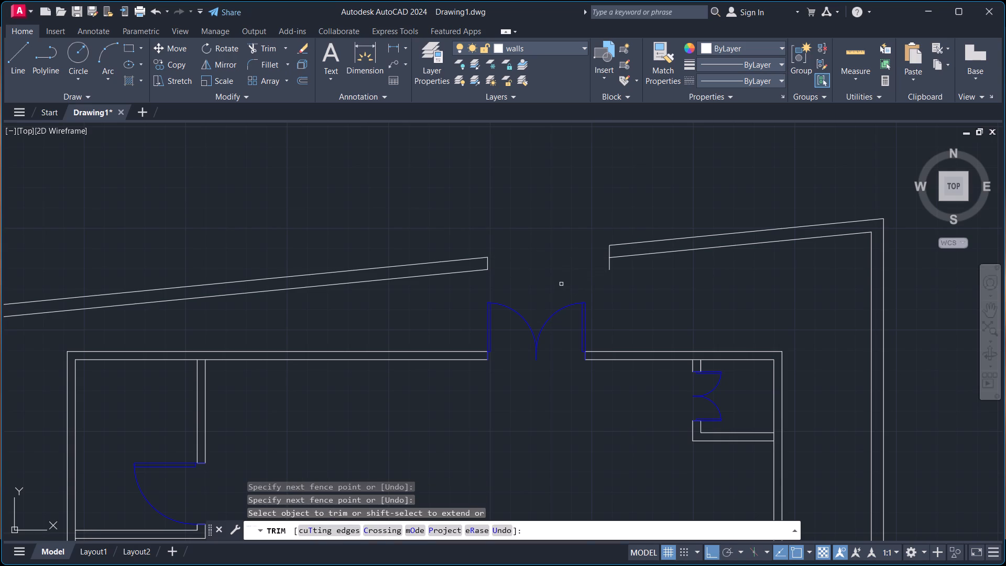
{"action": "key", "text": "Escape"}
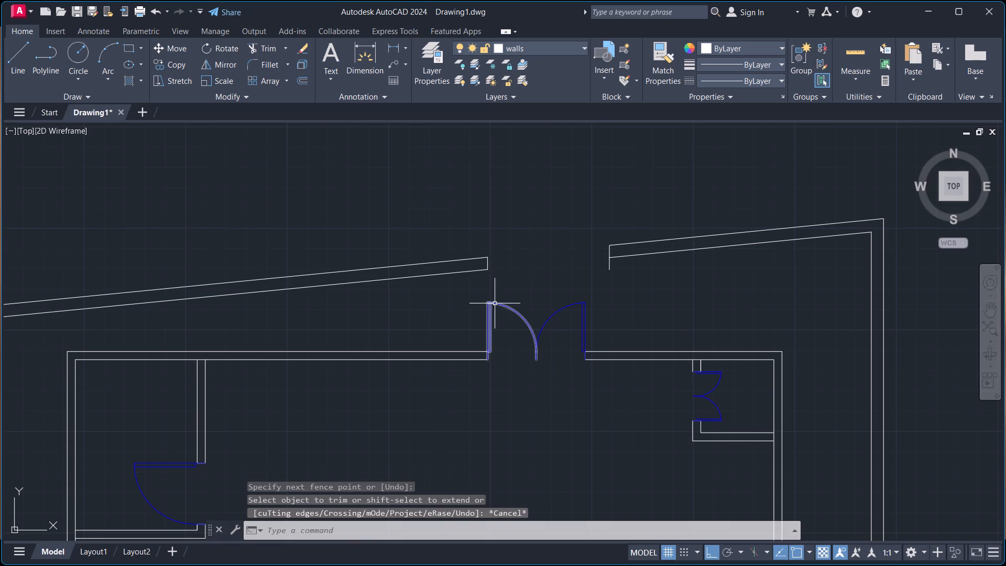
Copy the double door with its jambs straight north to a spot beyond the boundary wall gap.
{"action": "left_click", "coordinate": [480, 289]}
{"action": "left_click", "coordinate": [598, 371]}
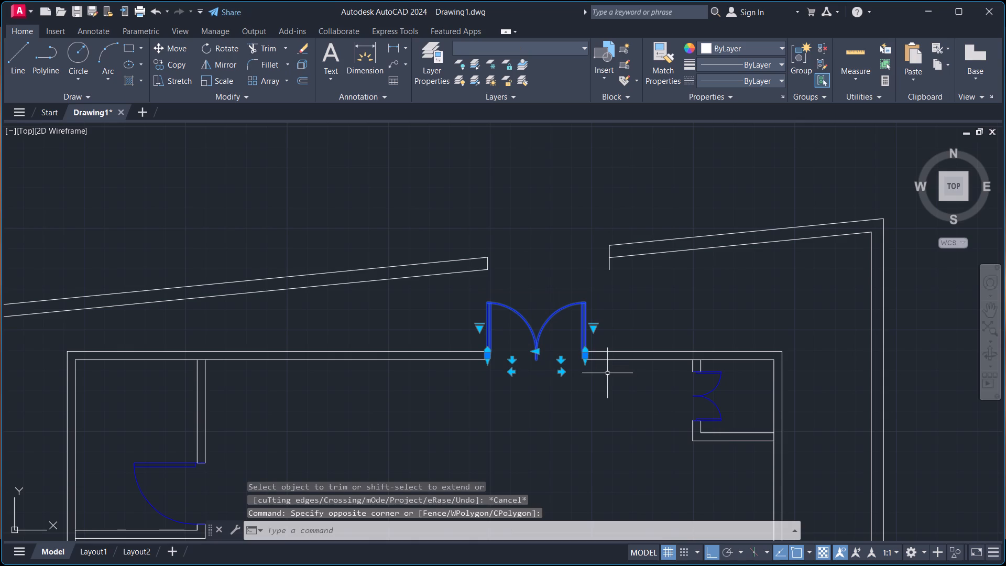
{"action": "type", "text": "co"}
{"action": "key", "text": "Return"}
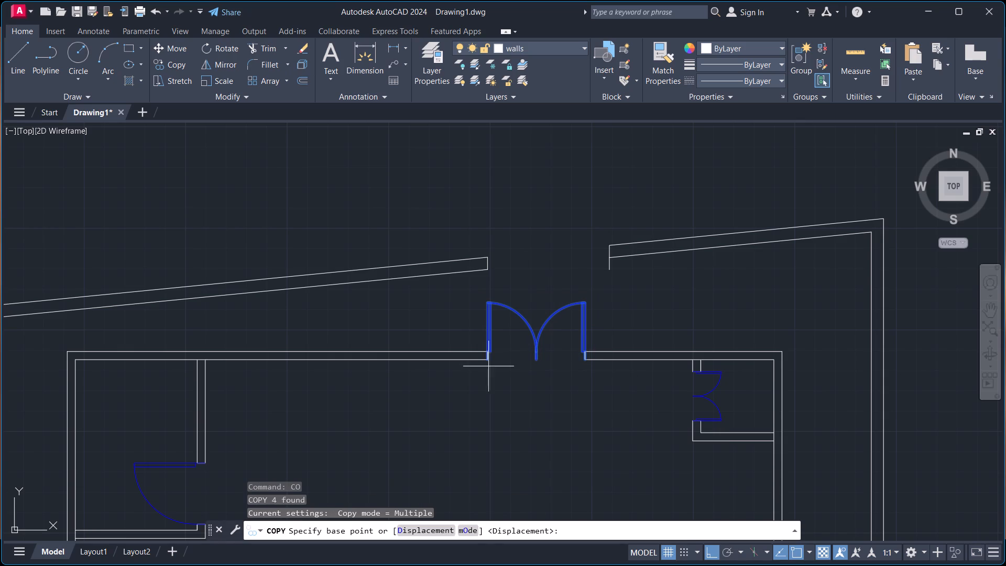
{"action": "left_click", "coordinate": [493, 365]}
{"action": "left_click", "coordinate": [516, 189]}
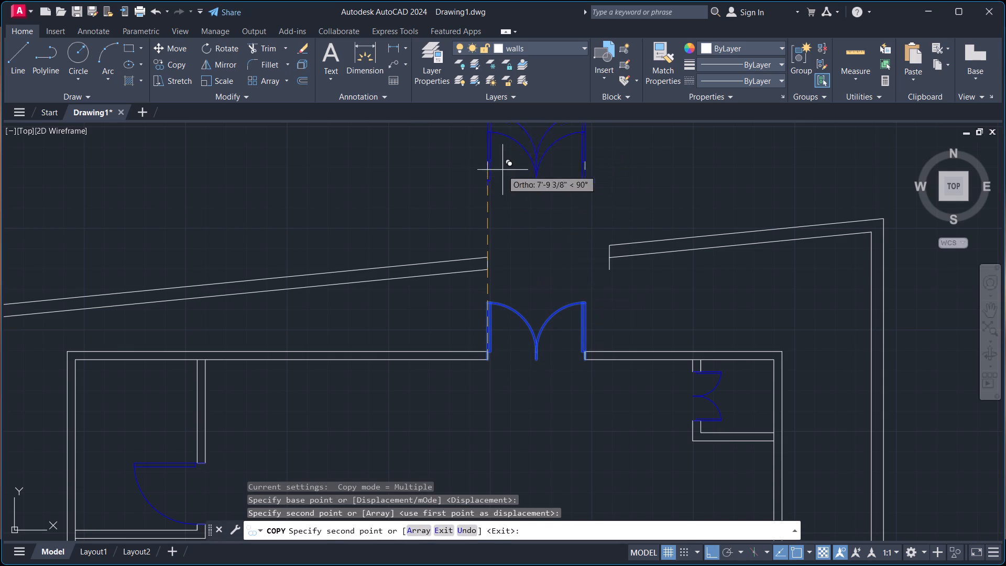
{"action": "key", "text": "Escape"}
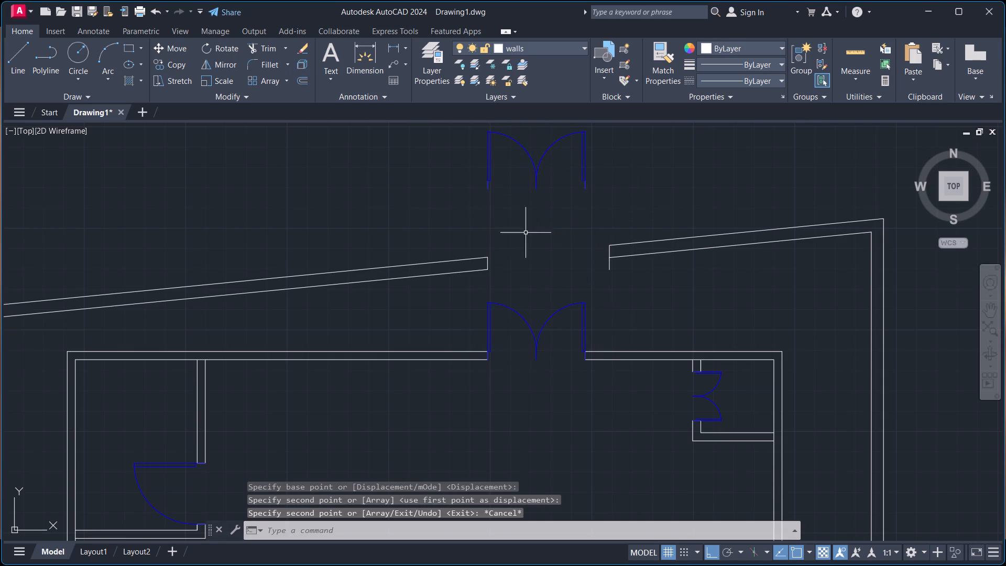
Scale the copied double door by reference from its lower west corner, taking its full width as reference and 5' as new length.
{"action": "left_click", "coordinate": [476, 124]}
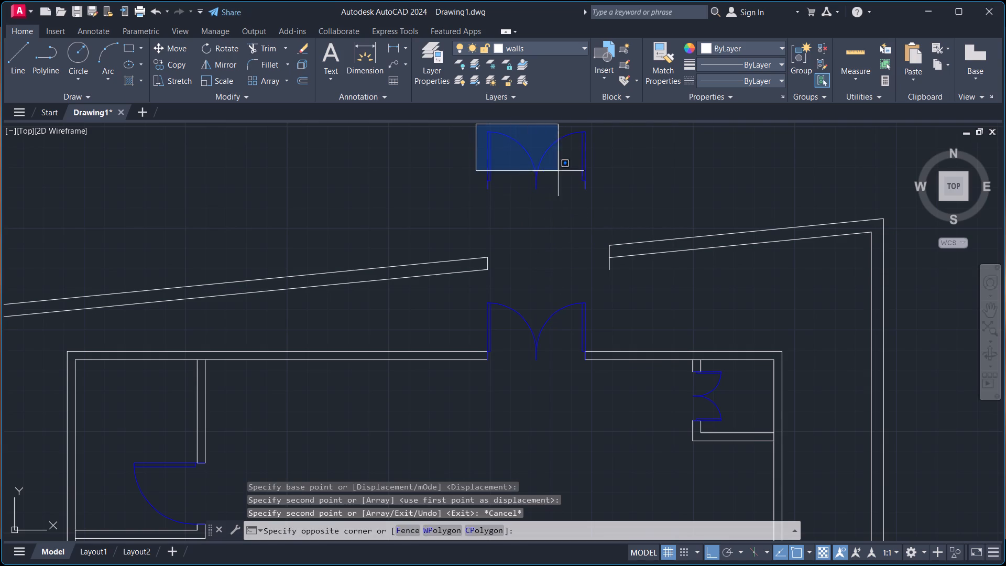
{"action": "left_click", "coordinate": [602, 203]}
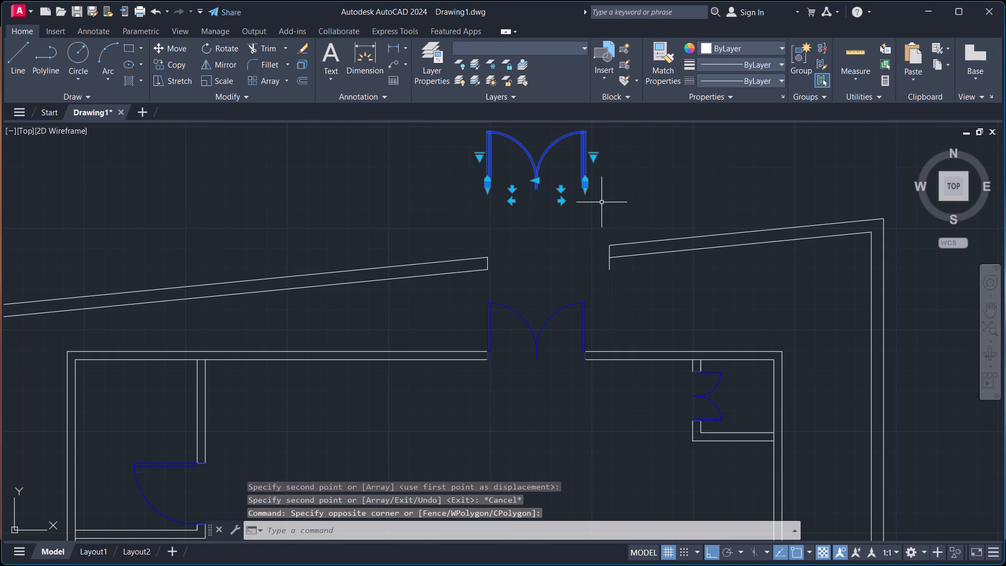
{"action": "type", "text": "sc"}
{"action": "key", "text": "Return"}
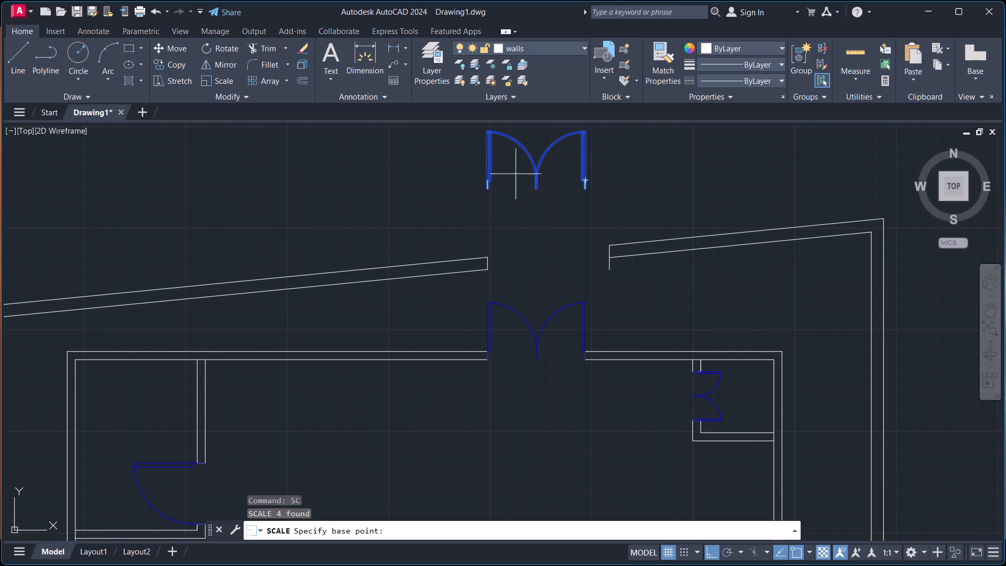
{"action": "left_click", "coordinate": [489, 194]}
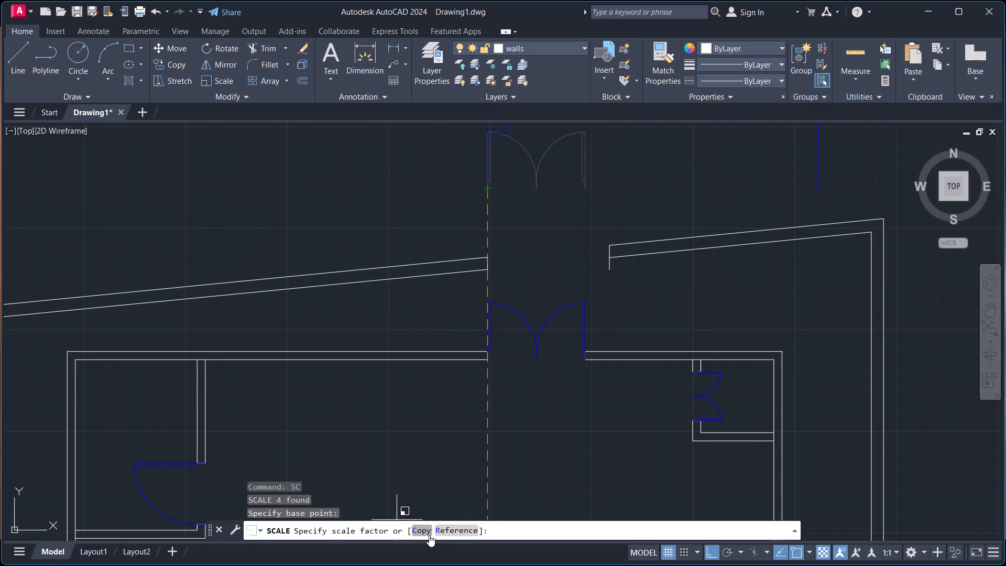
{"action": "left_click", "coordinate": [443, 528]}
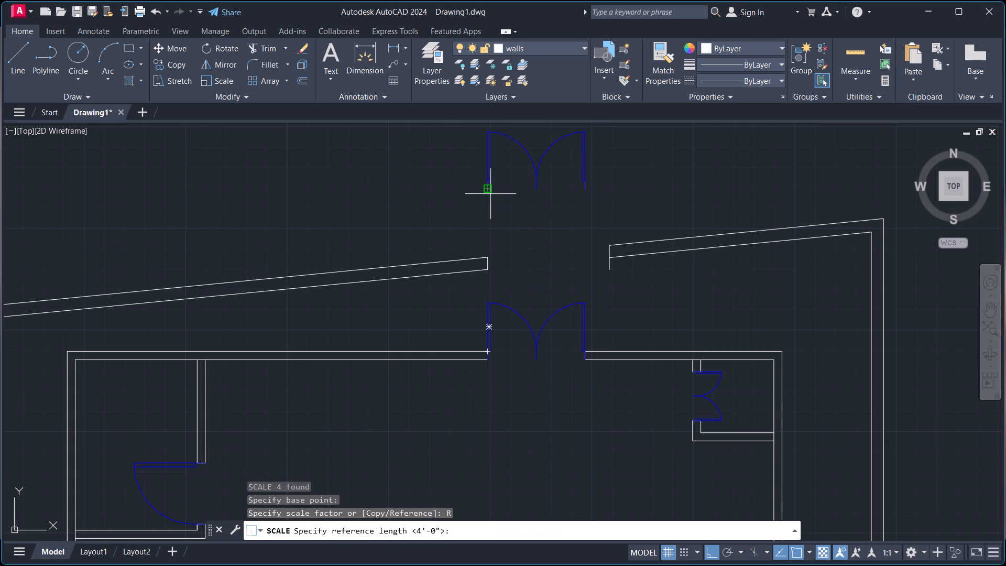
{"action": "left_click", "coordinate": [490, 194]}
{"action": "left_click", "coordinate": [588, 193]}
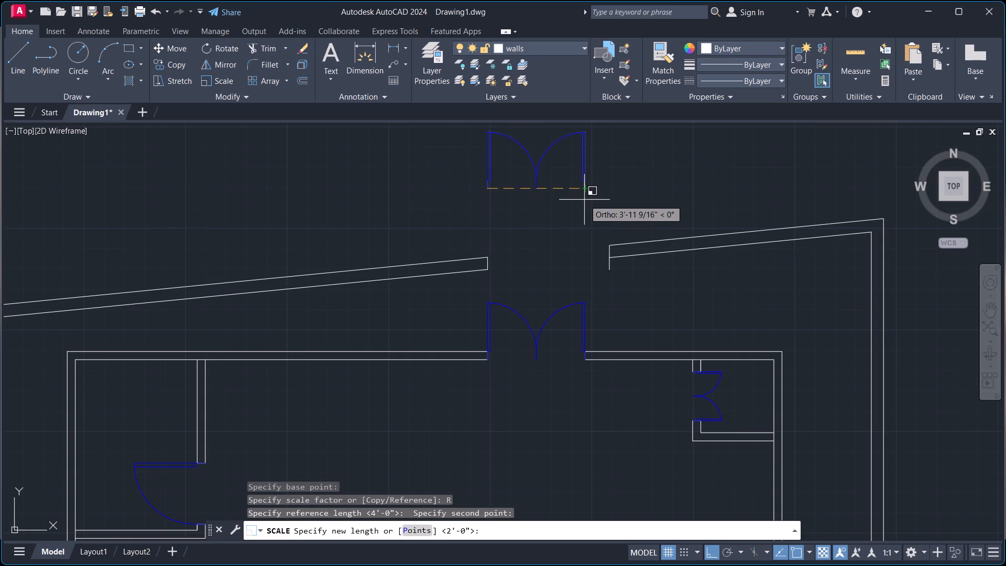
{"action": "key", "text": "5"}
{"action": "key", "text": "apostrophe"}
{"action": "key", "text": "Return"}
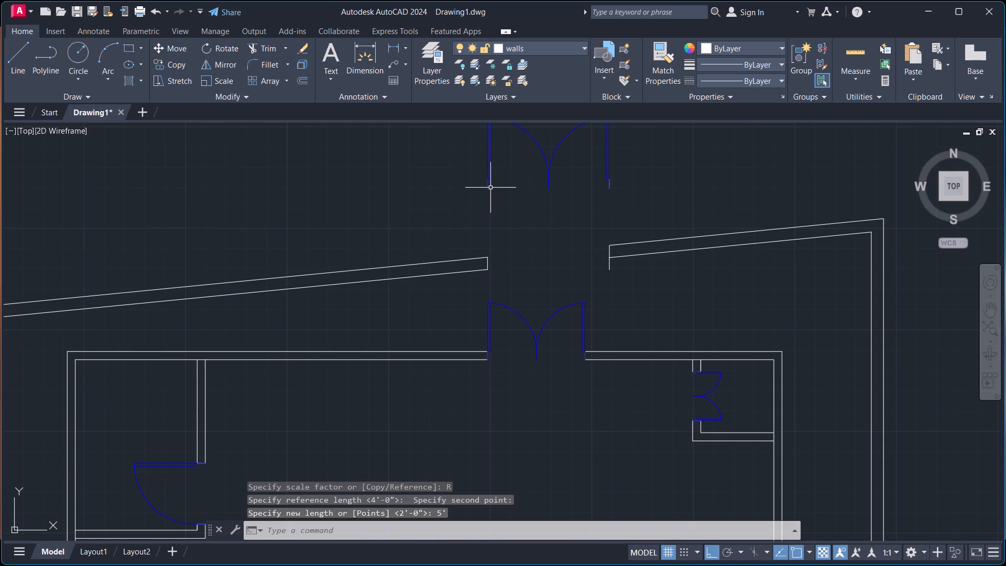
Move the scaled double door and its west jamb line from its lower west corner to the lower corner of the boundary wall gap's west end.
{"action": "left_click", "coordinate": [490, 188]}
{"action": "left_click", "coordinate": [478, 177]}
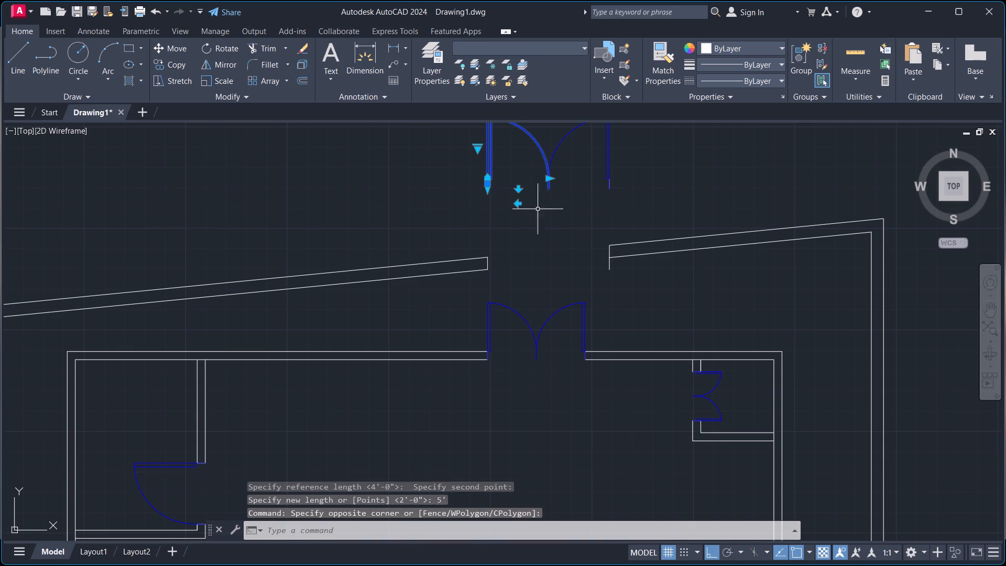
{"action": "left_click", "coordinate": [608, 183]}
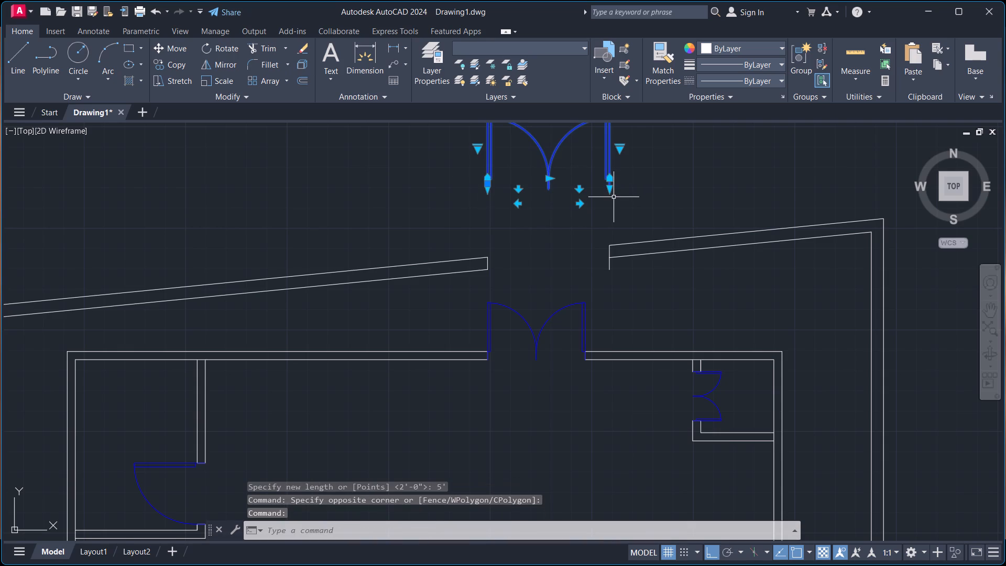
{"action": "key", "text": "m"}
{"action": "key", "text": "Return"}
{"action": "left_click", "coordinate": [491, 192]}
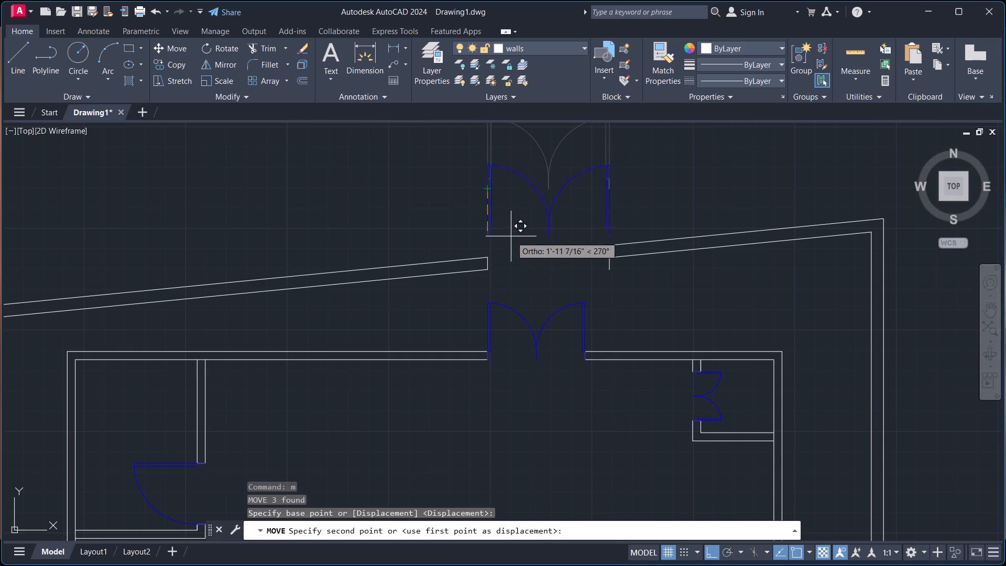
{"action": "left_click", "coordinate": [489, 273]}
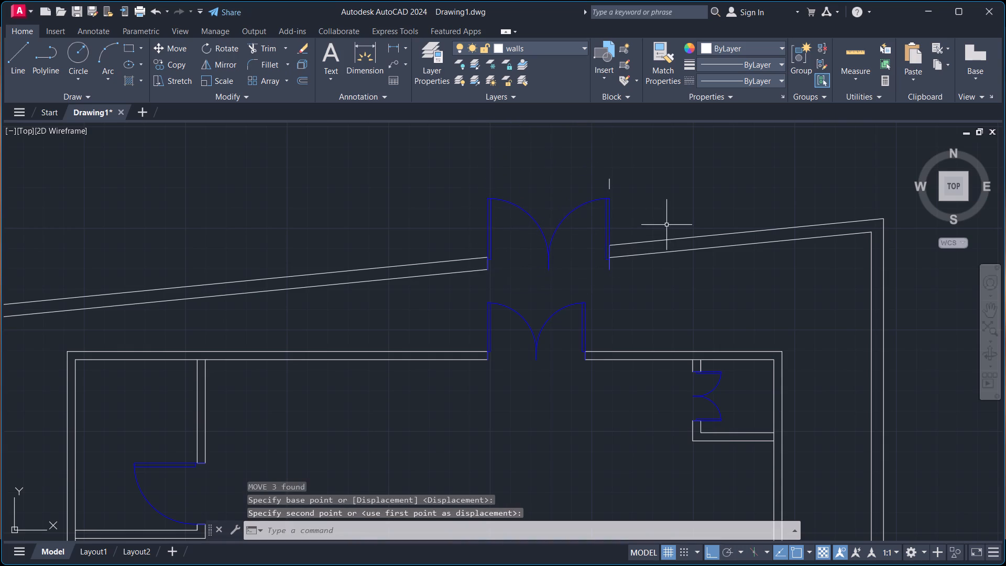
Erase the leftover short vertical jamb line just above the east leaf of the boundary wall's double door.
{"action": "left_click", "coordinate": [600, 172]}
{"action": "left_click", "coordinate": [632, 203]}
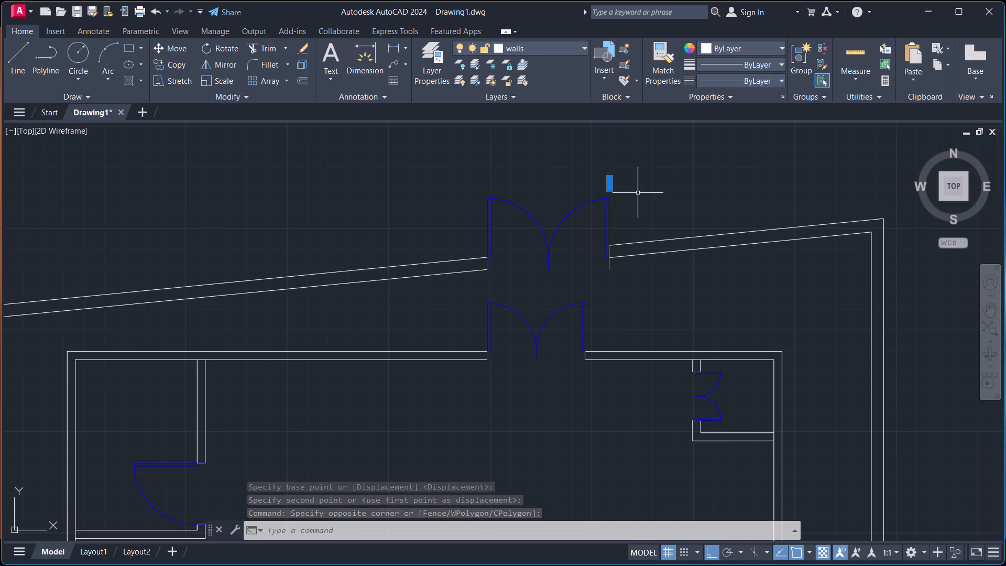
{"action": "key", "text": "e"}
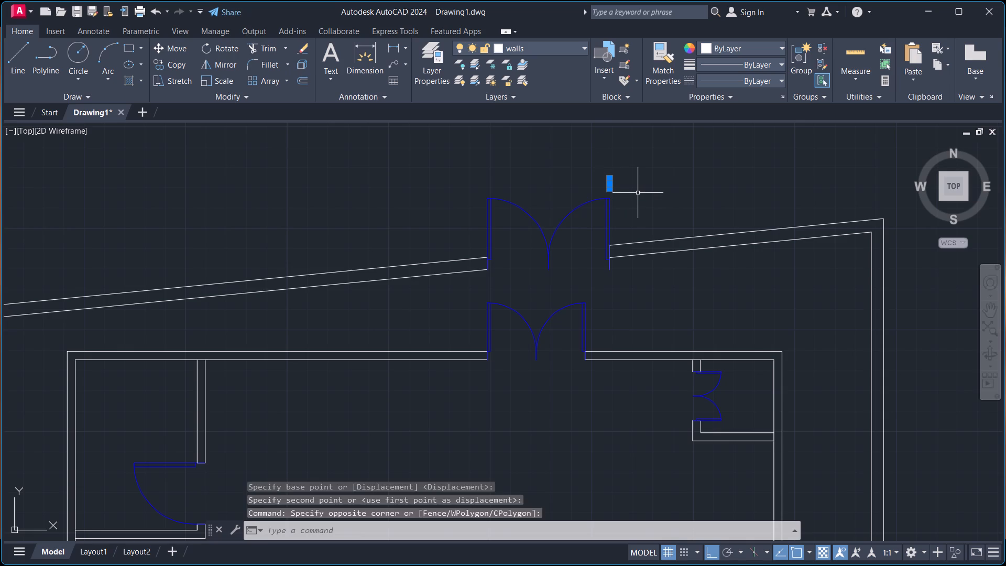
{"action": "key", "text": "Return"}
Inspect the double door fitted in the boundary wall and review the whole floor plan.
{"action": "scroll", "coordinate": [634, 207], "scroll_direction": "down", "scroll_amount": 1}
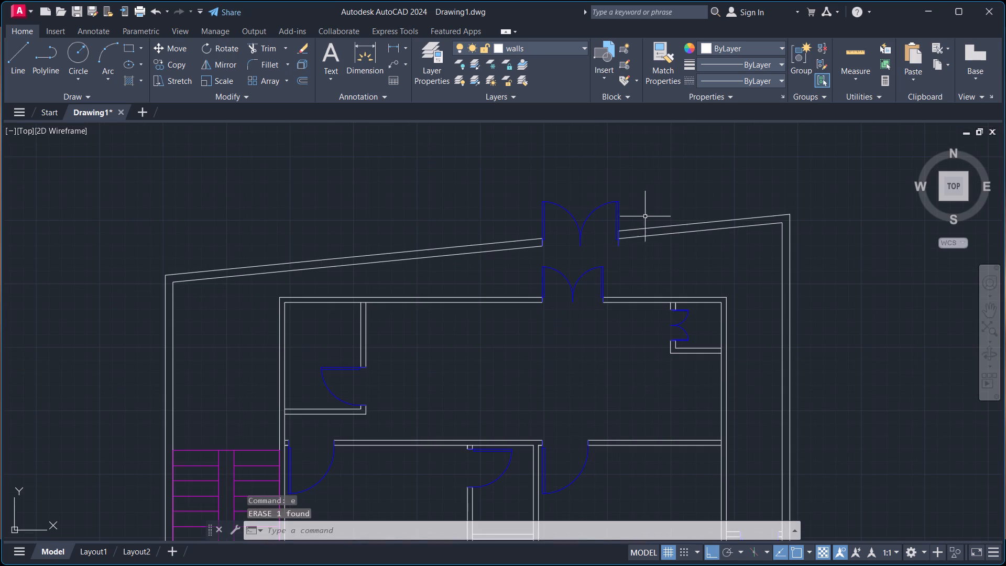
{"action": "scroll", "coordinate": [639, 221], "scroll_direction": "up", "scroll_amount": 2}
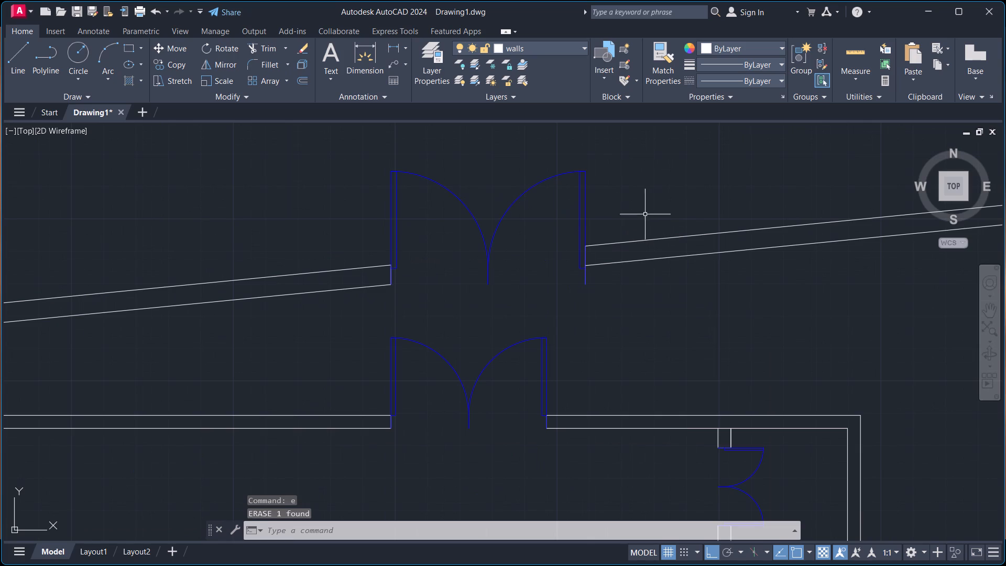
{"action": "scroll", "coordinate": [664, 203], "scroll_direction": "down", "scroll_amount": 2}
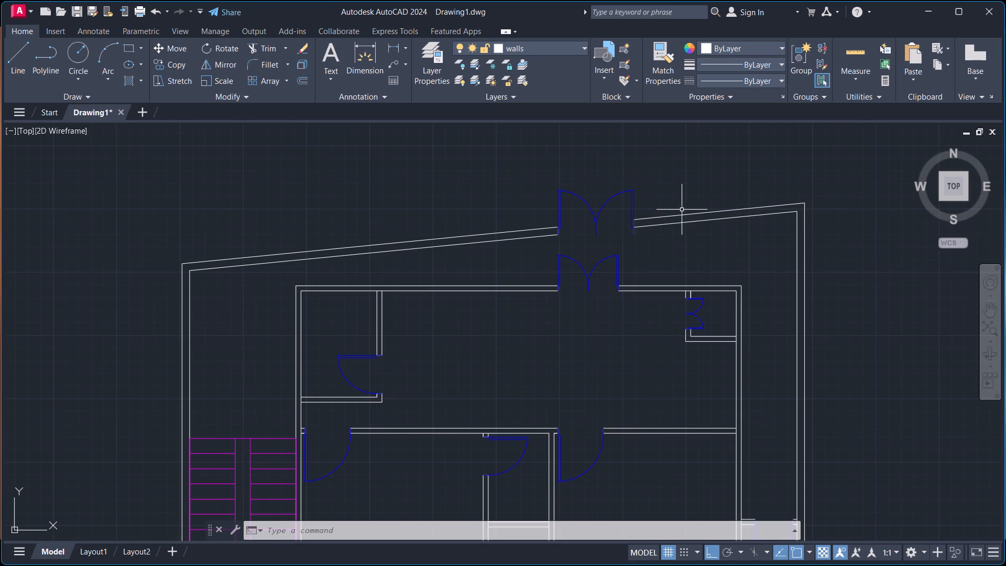
{"action": "scroll", "coordinate": [681, 211], "scroll_direction": "down", "scroll_amount": 2}
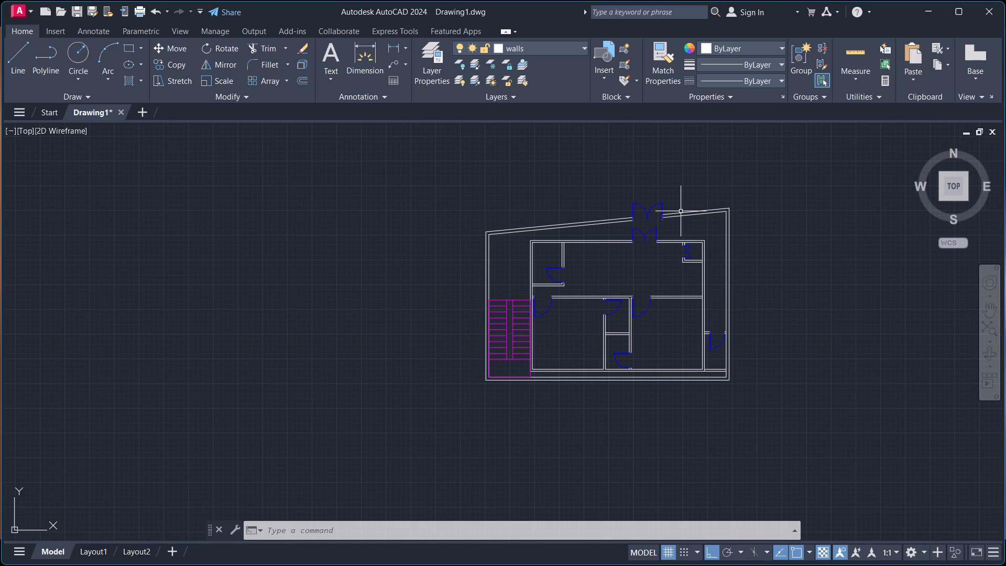
{"action": "scroll", "coordinate": [681, 211], "scroll_direction": "down", "scroll_amount": 2}
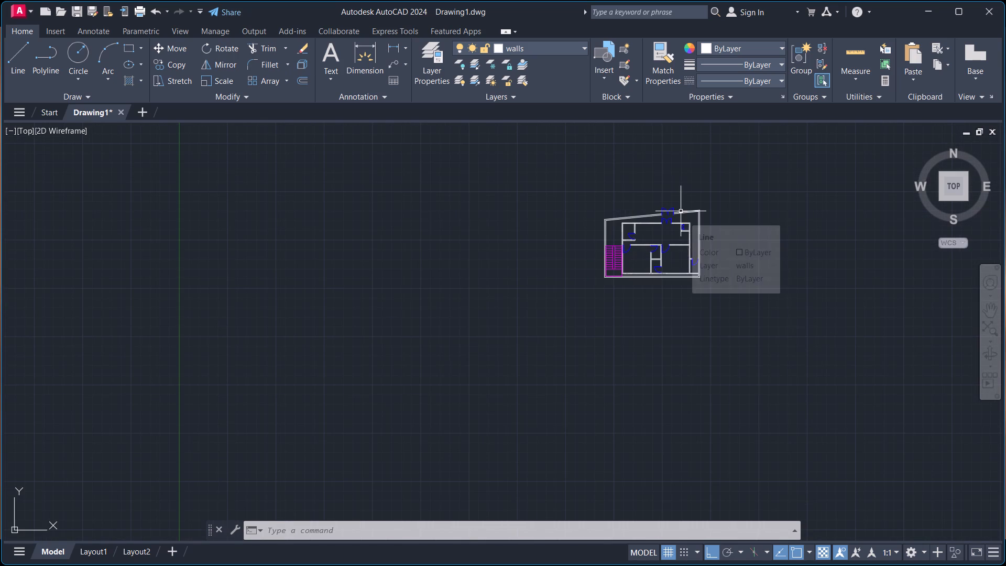
{"action": "scroll", "coordinate": [681, 211], "scroll_direction": "down", "scroll_amount": 1}
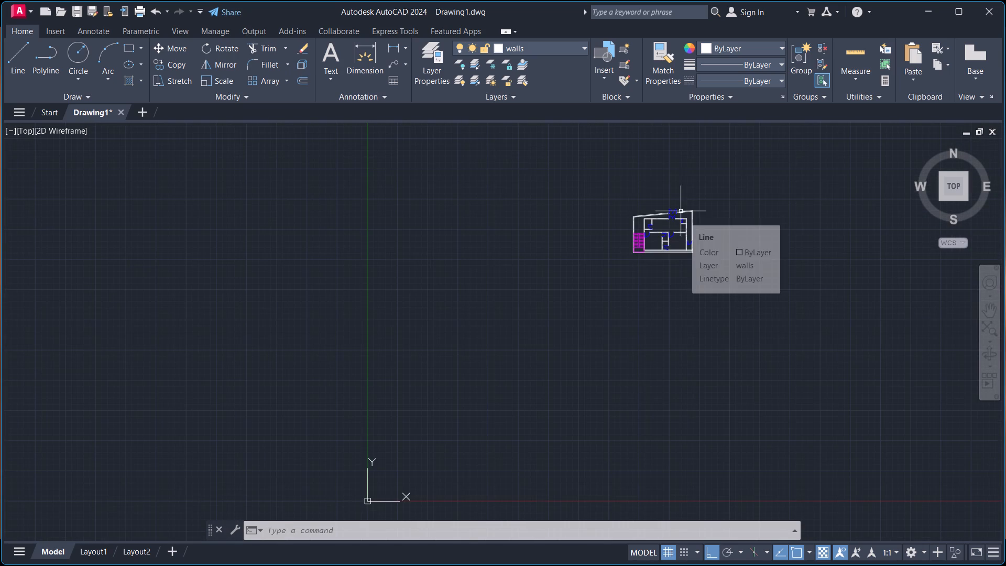
{"action": "scroll", "coordinate": [681, 211], "scroll_direction": "down", "scroll_amount": 3}
{"action": "scroll", "coordinate": [681, 211], "scroll_direction": "up", "scroll_amount": 5}
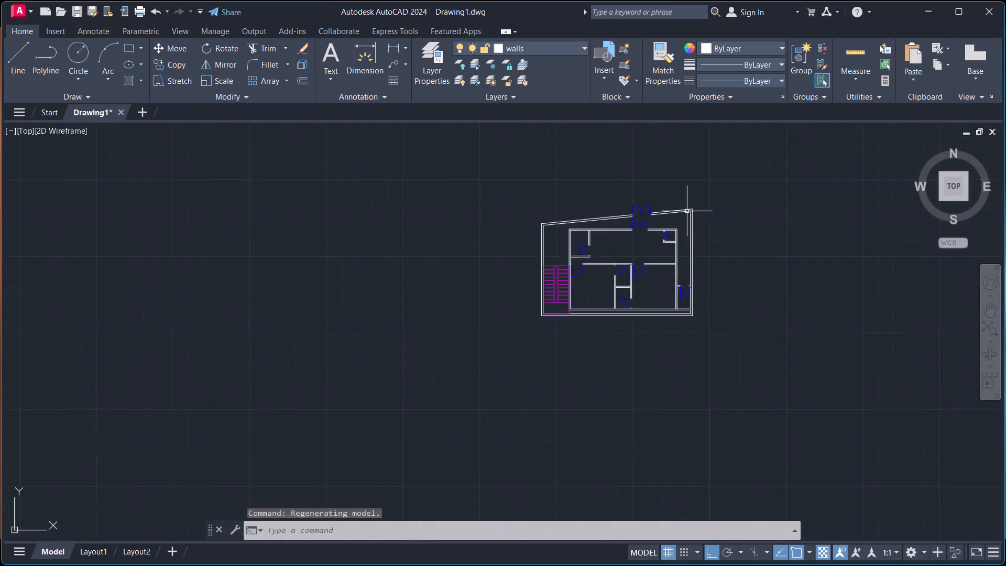
{"action": "scroll", "coordinate": [687, 211], "scroll_direction": "up", "scroll_amount": 2}
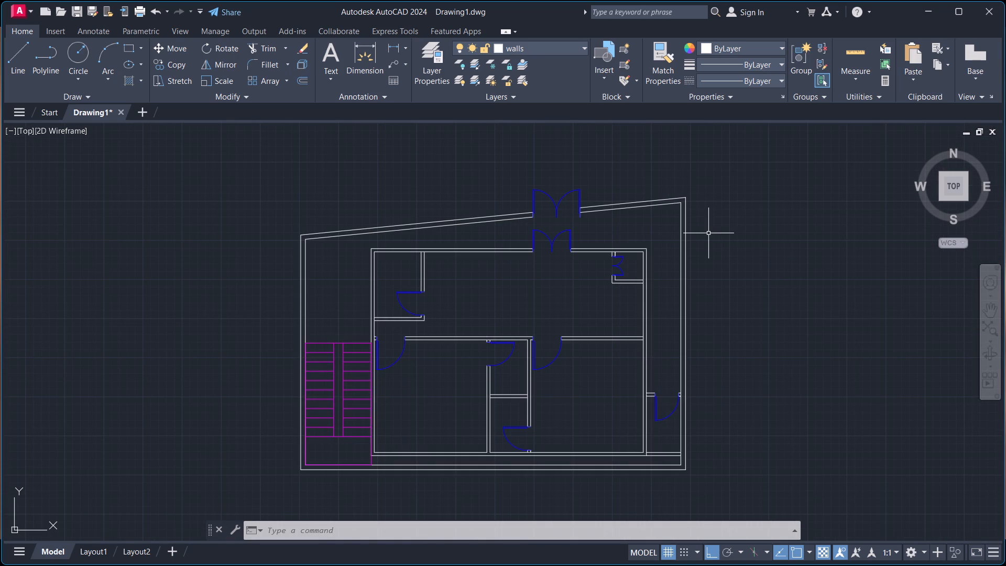
{"action": "scroll", "coordinate": [708, 233], "scroll_direction": "down", "scroll_amount": 1}
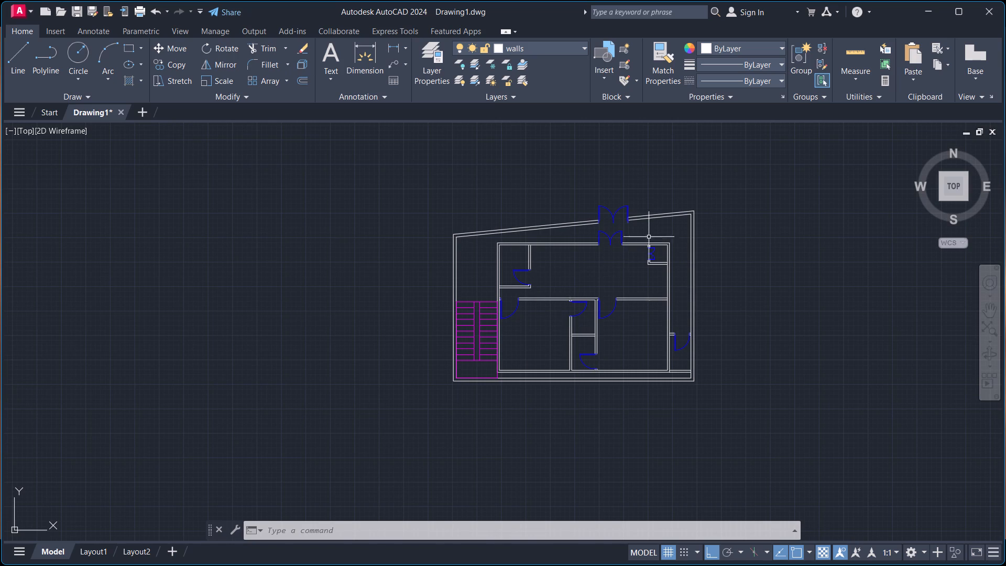
{"action": "middle_click_drag", "start_coordinate": [731, 258], "coordinate": [576, 264]}
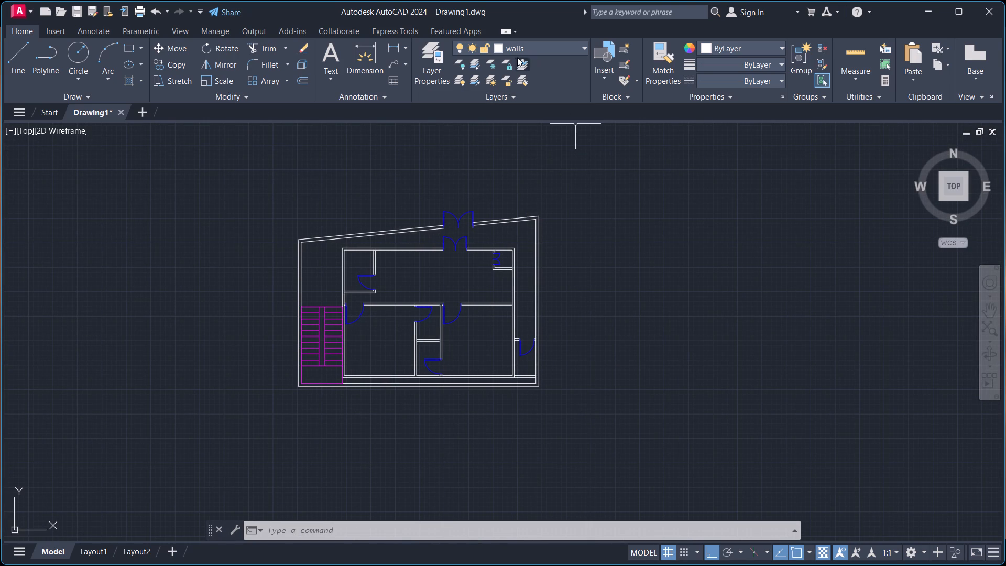
Create a layer named windows with index color 72 and make it the current layer.
{"action": "left_click", "coordinate": [438, 52]}
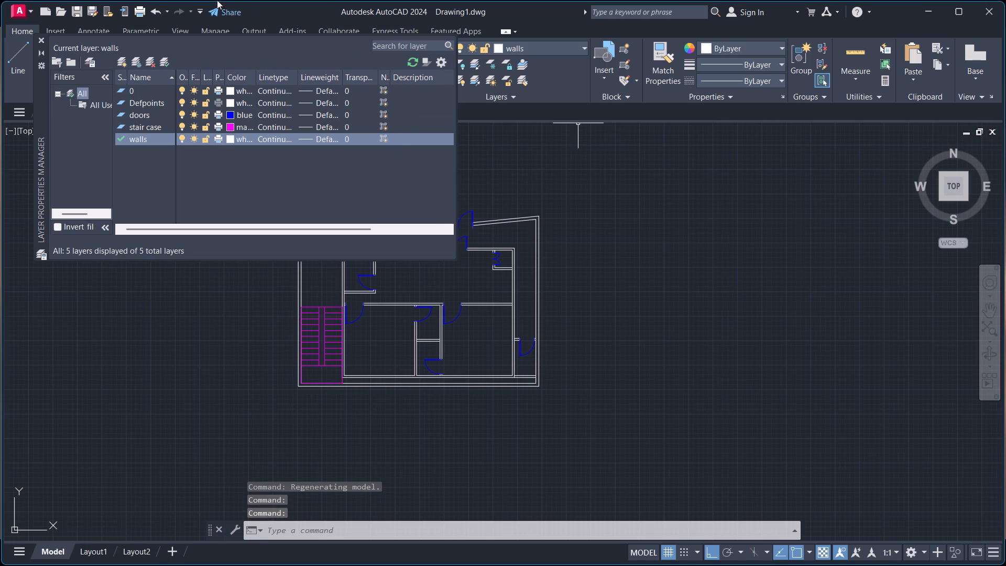
{"action": "left_click", "coordinate": [122, 60]}
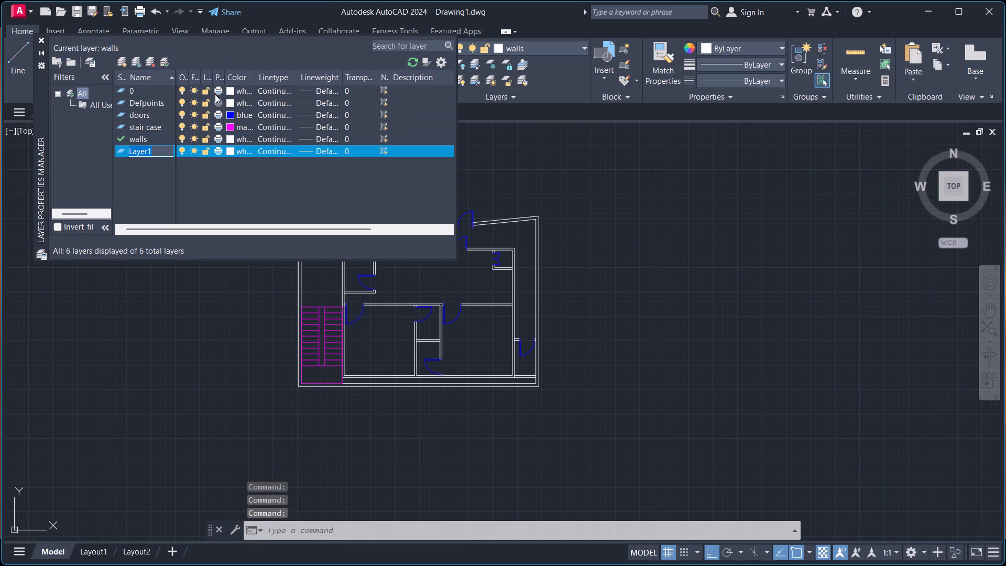
{"action": "key", "text": "BackSpace"}
{"action": "key", "text": "BackSpace"}
{"action": "key", "text": "w"}
{"action": "type", "text": "indows"}
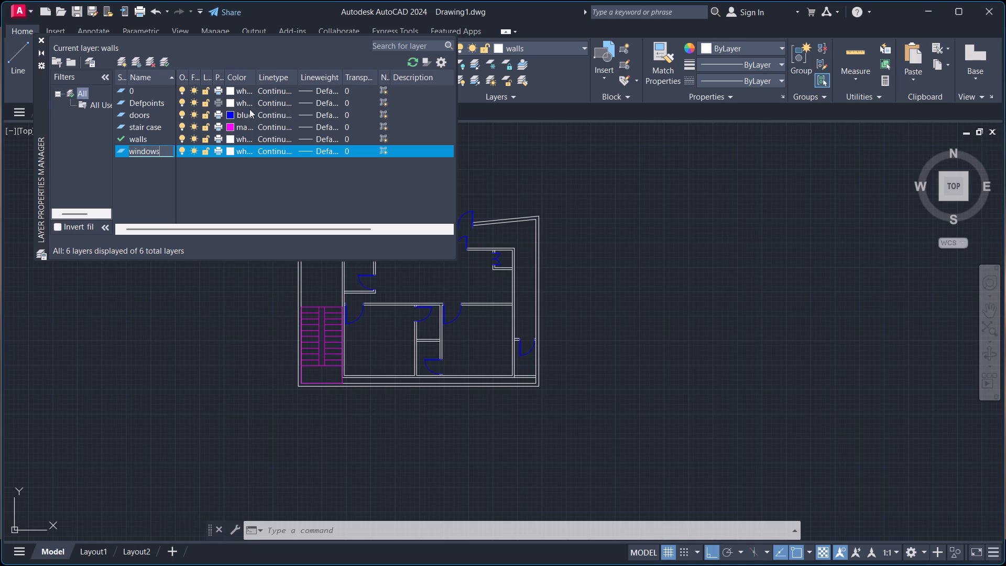
{"action": "left_click", "coordinate": [229, 150]}
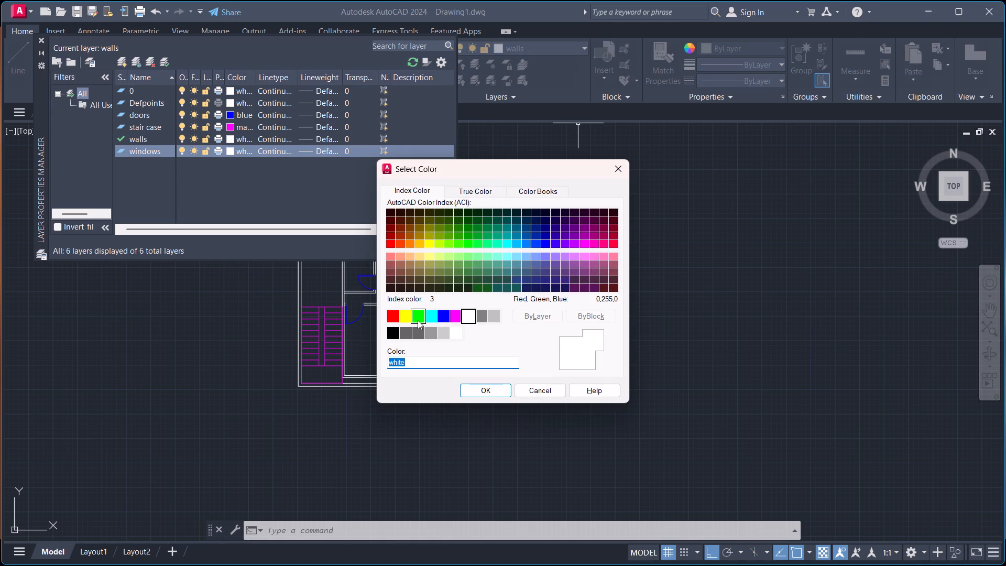
{"action": "left_click", "coordinate": [446, 235]}
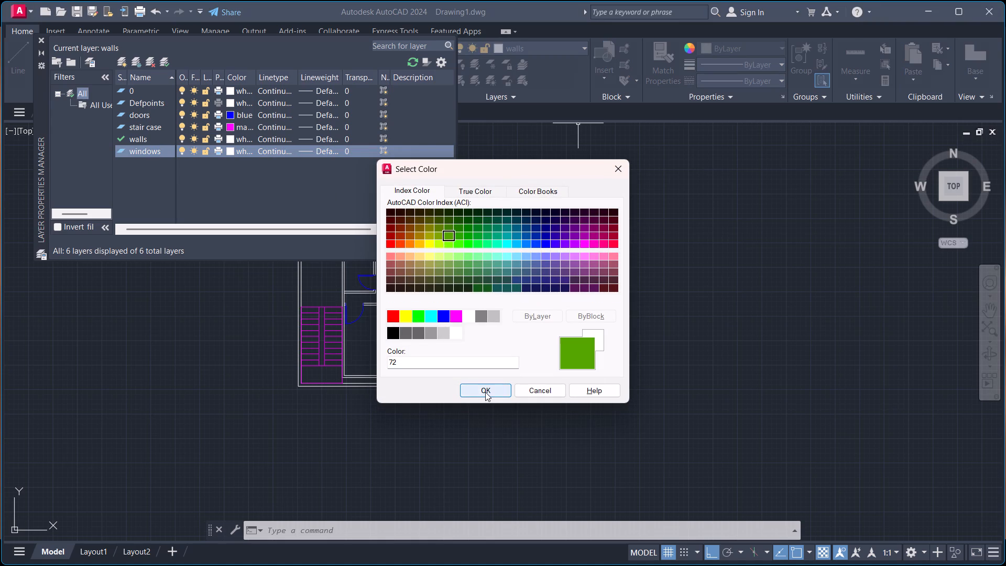
{"action": "left_click", "coordinate": [486, 391]}
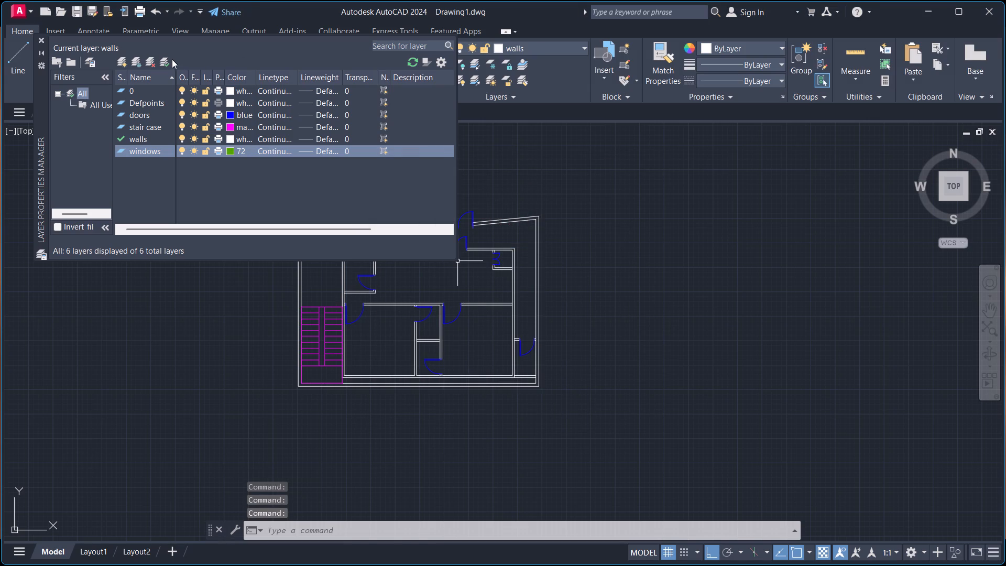
{"action": "left_click", "coordinate": [166, 58]}
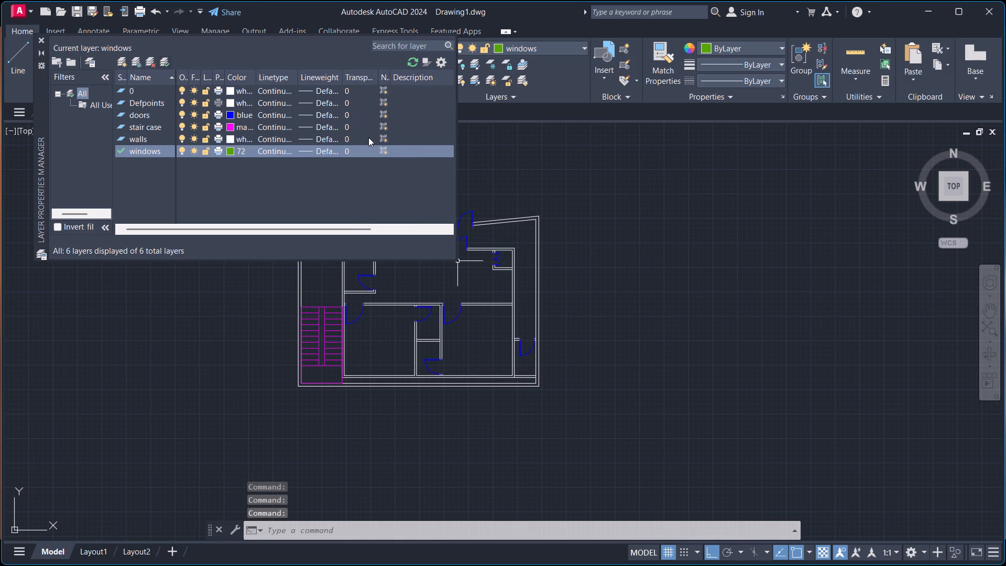
{"action": "left_click", "coordinate": [42, 39]}
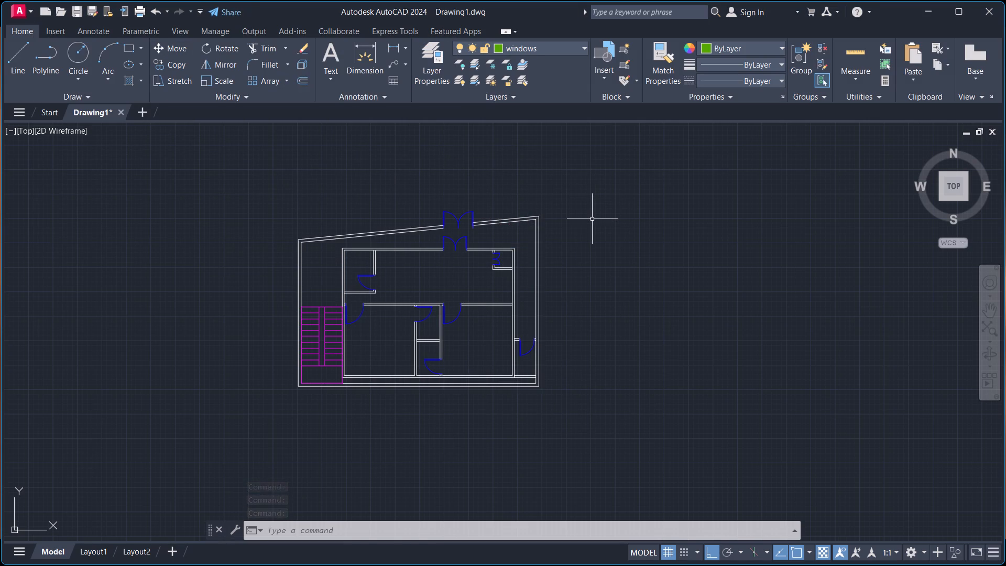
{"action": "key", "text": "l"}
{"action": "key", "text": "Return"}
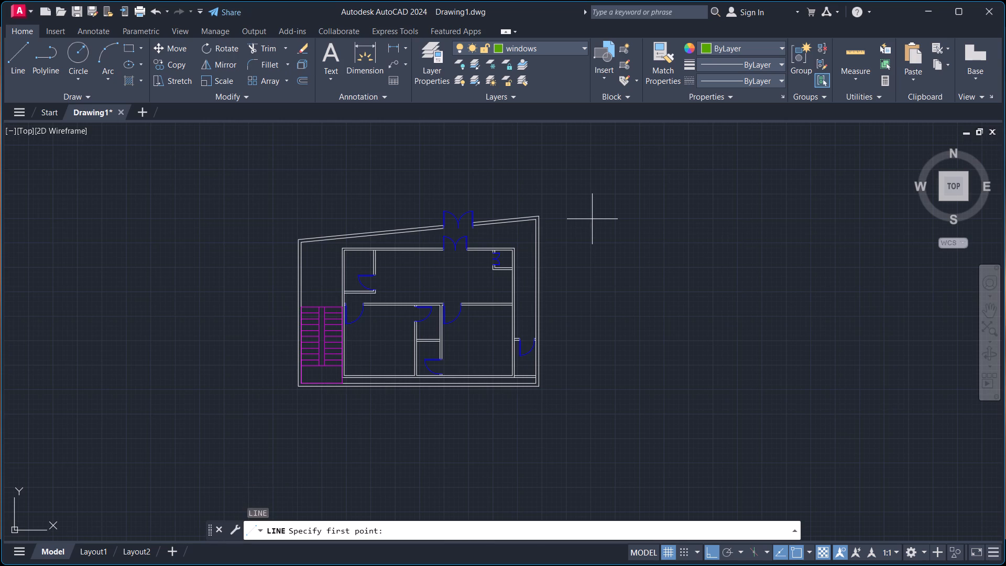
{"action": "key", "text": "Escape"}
Draw a long, narrow horizontal rectangle in the empty space east of the floor plan.
{"action": "type", "text": "rec"}
{"action": "key", "text": "Return"}
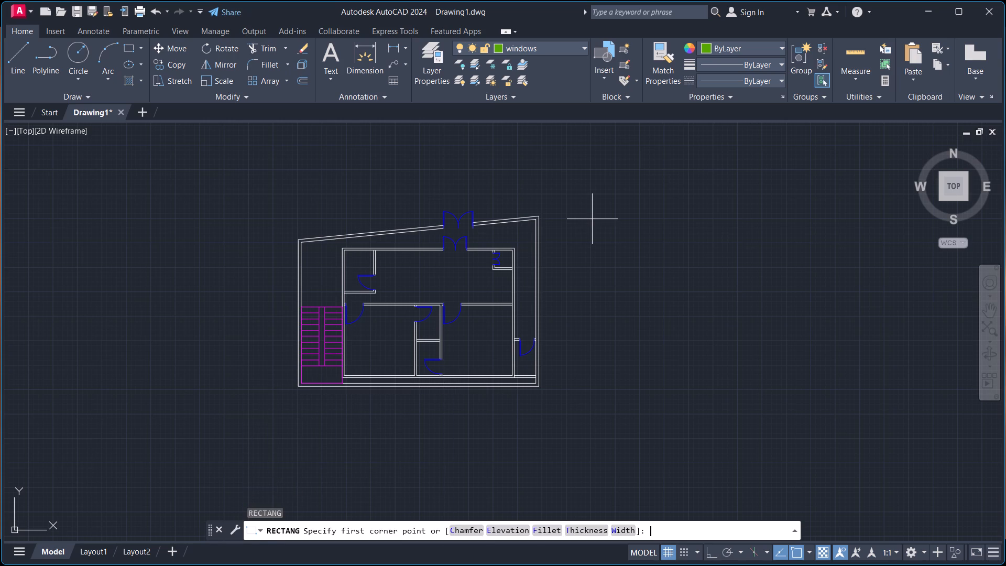
{"action": "left_click", "coordinate": [592, 220]}
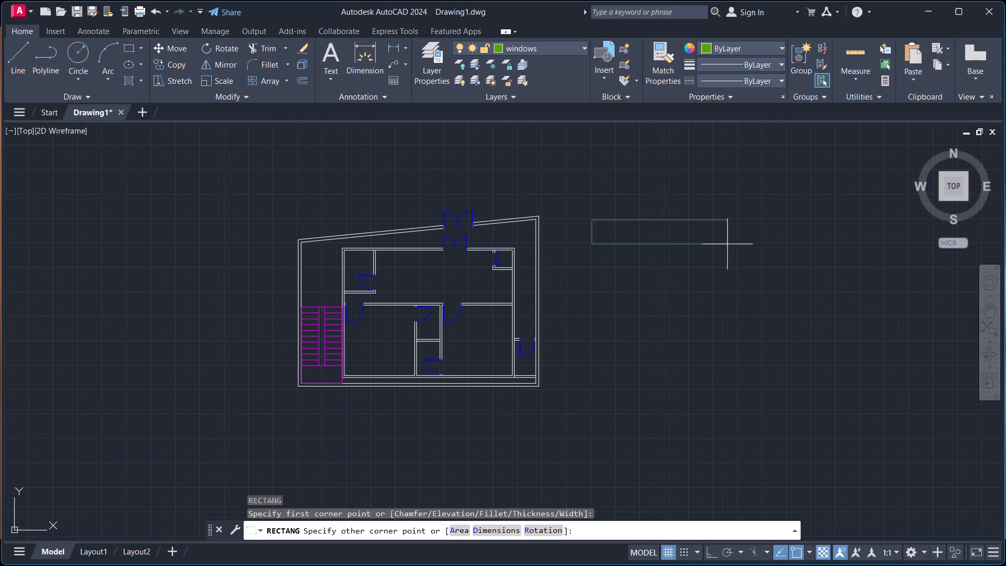
{"action": "left_click", "coordinate": [704, 242]}
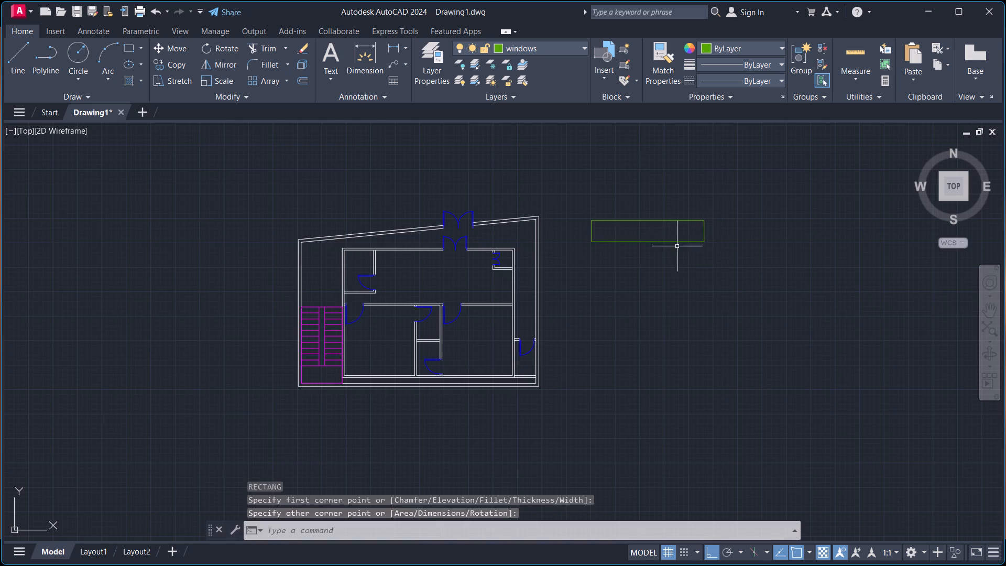
Scale the green rectangle by reference from its northwest corner so that its short side is 4 inches.
{"action": "left_click", "coordinate": [566, 213]}
{"action": "left_click", "coordinate": [778, 279]}
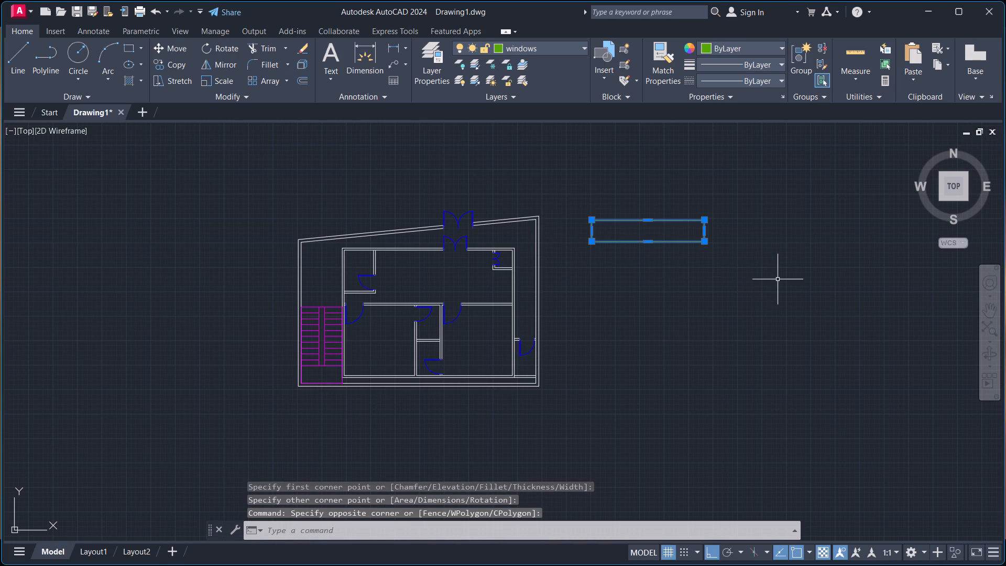
{"action": "type", "text": "sc"}
{"action": "key", "text": "Return"}
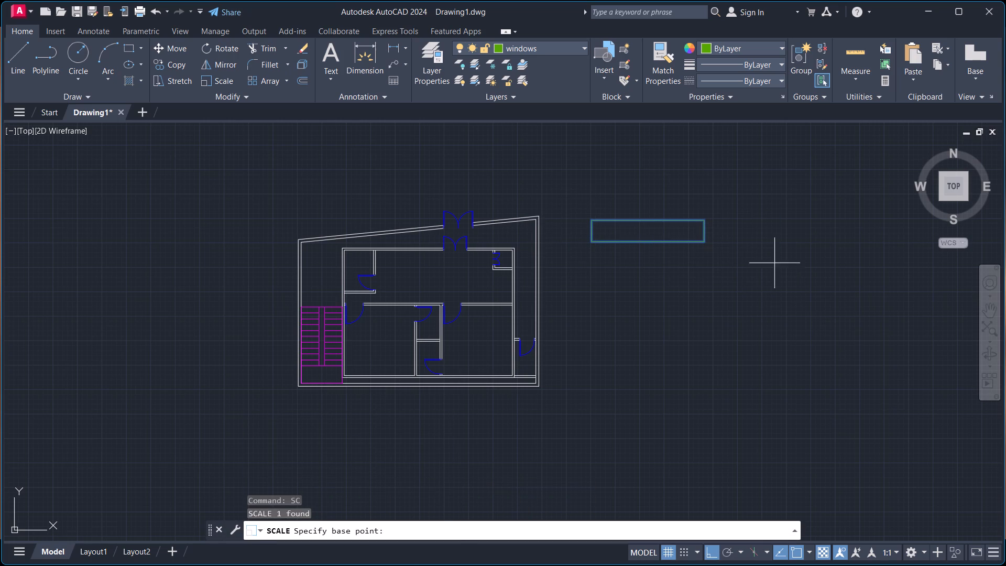
{"action": "left_click", "coordinate": [589, 224]}
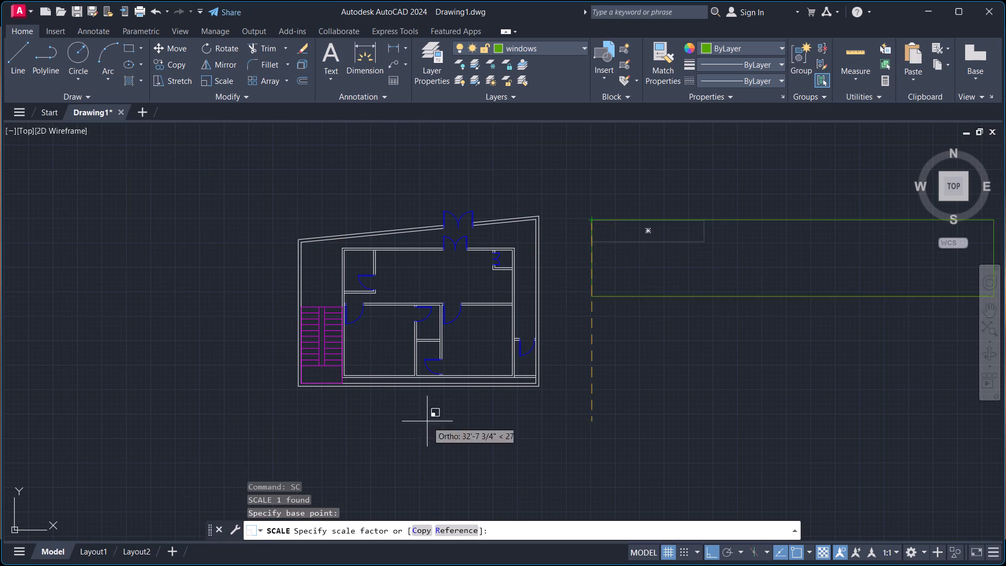
{"action": "left_click", "coordinate": [451, 528]}
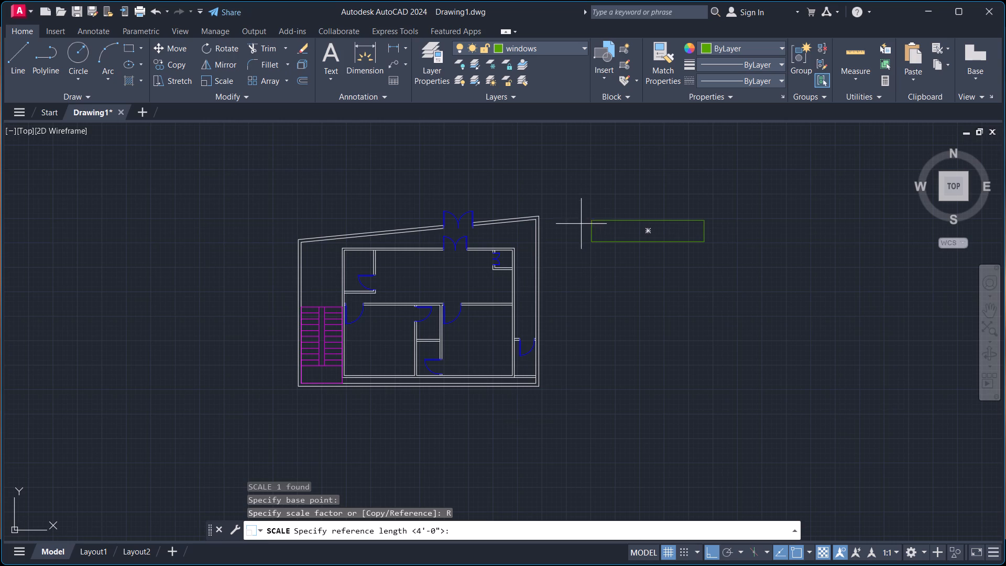
{"action": "left_click", "coordinate": [591, 223]}
{"action": "left_click", "coordinate": [591, 242]}
{"action": "key", "text": "4"}
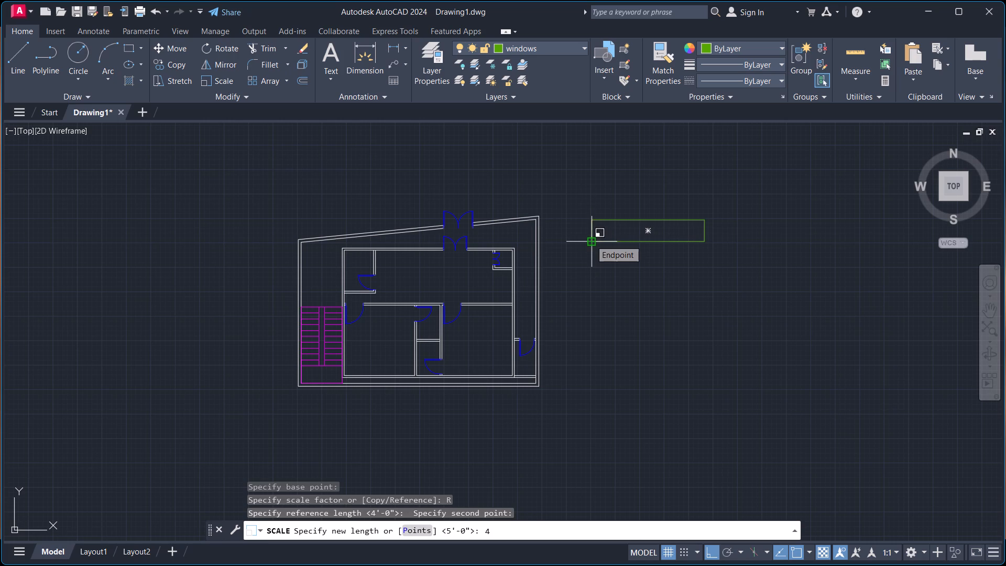
{"action": "key", "text": "Return"}
Check the scaled rectangle's length with a linear dimension along its north edge, without placing the dimension.
{"action": "scroll", "coordinate": [591, 217], "scroll_direction": "up", "scroll_amount": 3}
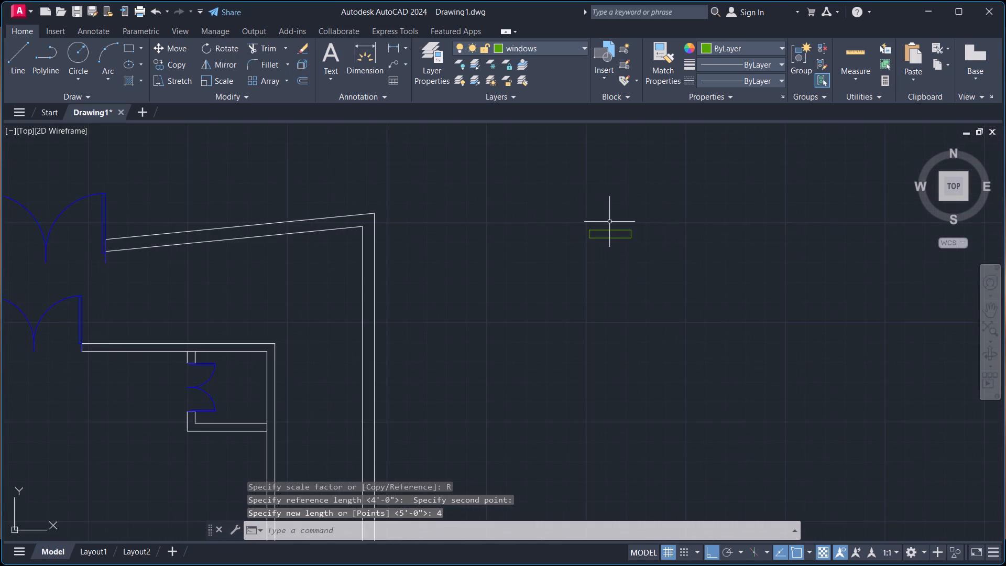
{"action": "scroll", "coordinate": [612, 221], "scroll_direction": "up", "scroll_amount": 5}
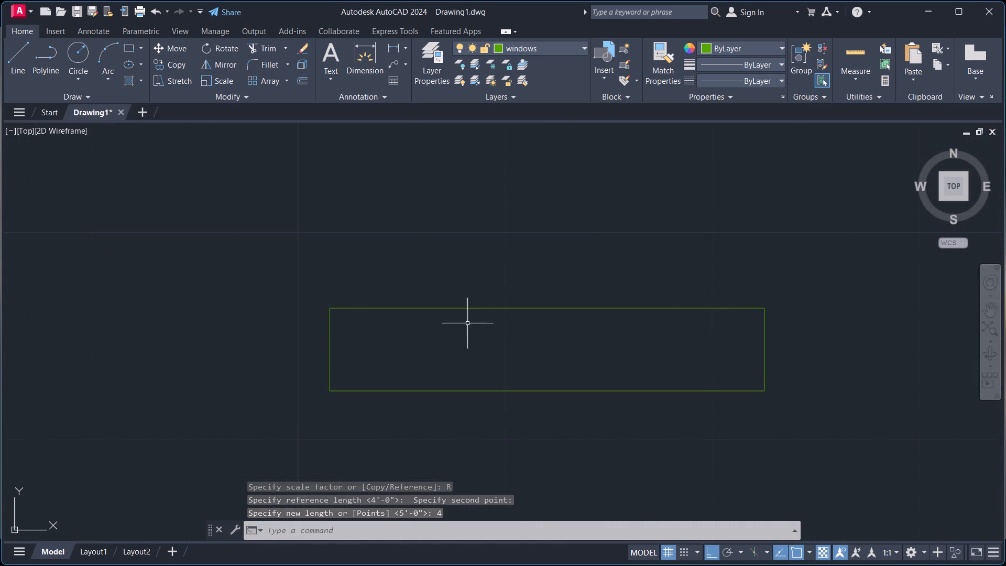
{"action": "left_click", "coordinate": [400, 49]}
{"action": "left_click_drag", "start_coordinate": [334, 306], "coordinate": [341, 303]}
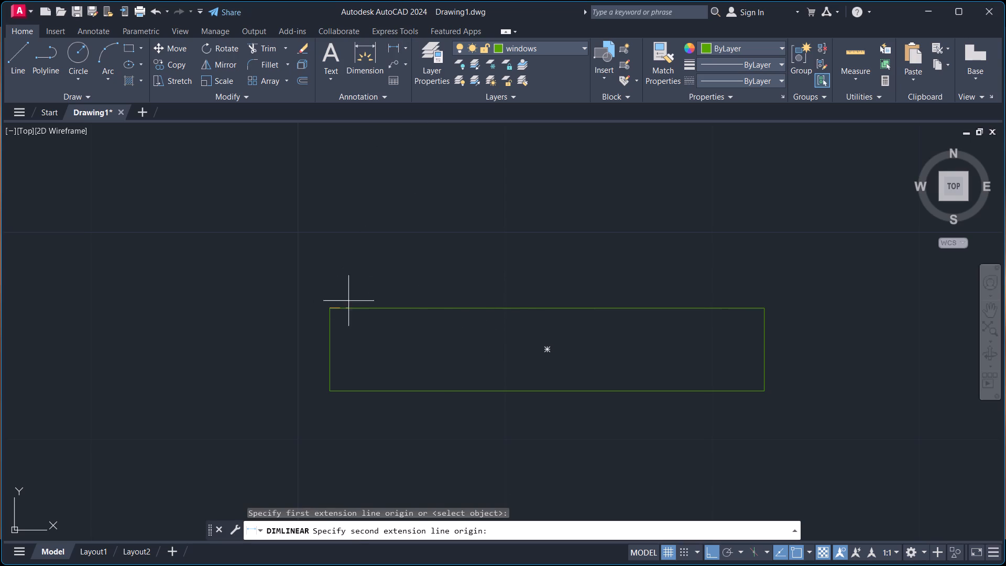
{"action": "left_click", "coordinate": [762, 309]}
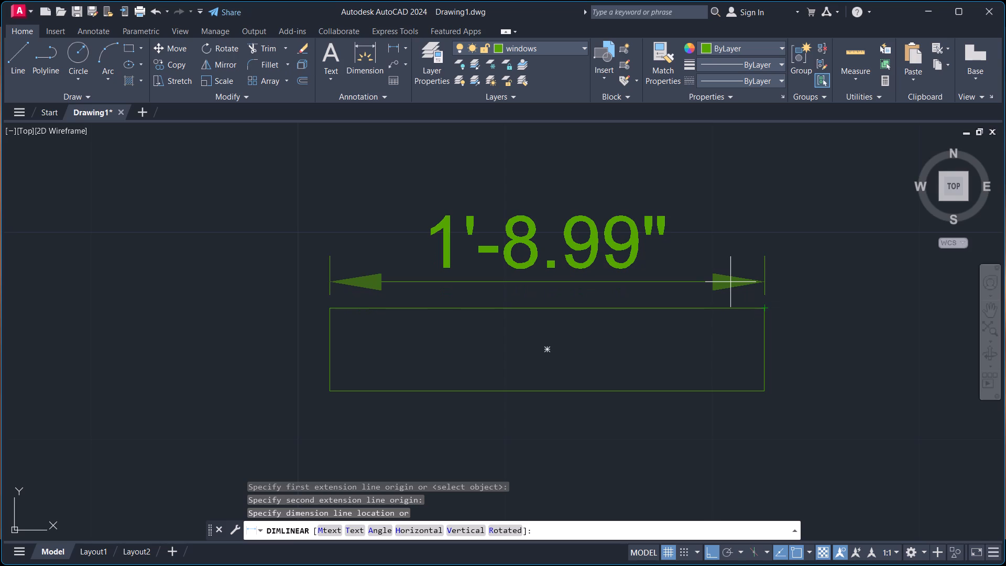
{"action": "key", "text": "Escape"}
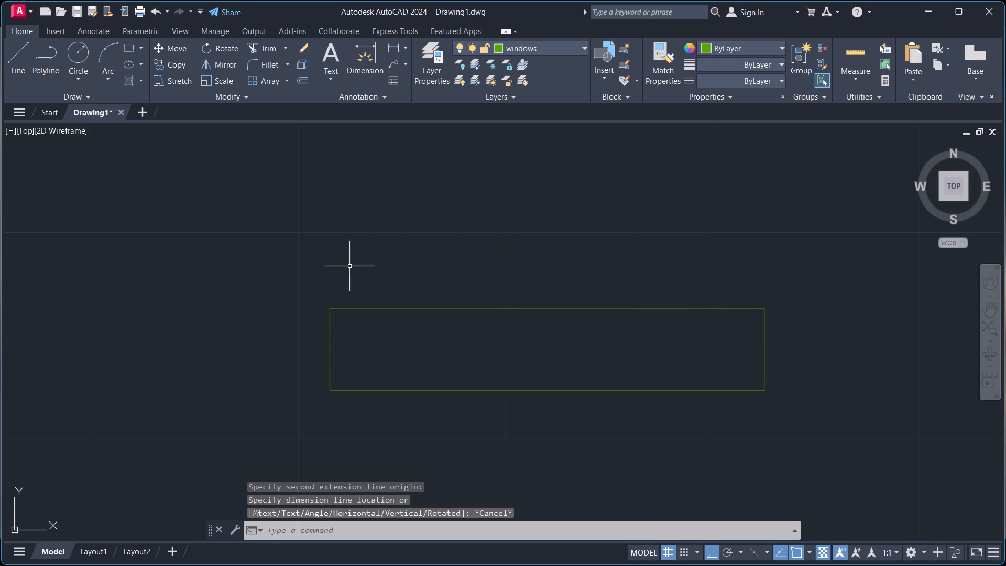
Explode the scaled window rectangle into separate lines.
{"action": "left_click_drag", "start_coordinate": [312, 273], "coordinate": [325, 282]}
{"action": "left_click", "coordinate": [786, 427]}
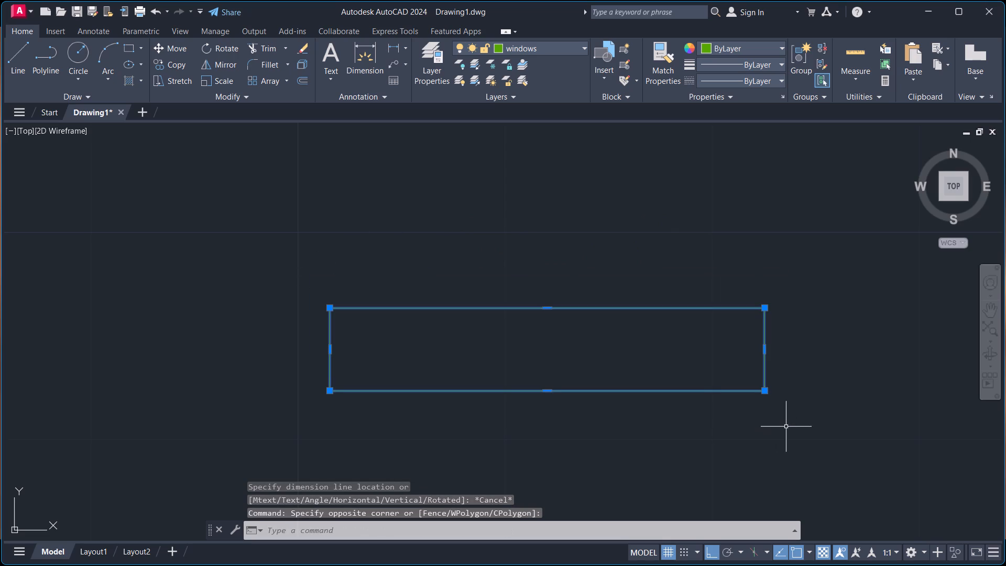
{"action": "key", "text": "x"}
{"action": "key", "text": "Return"}
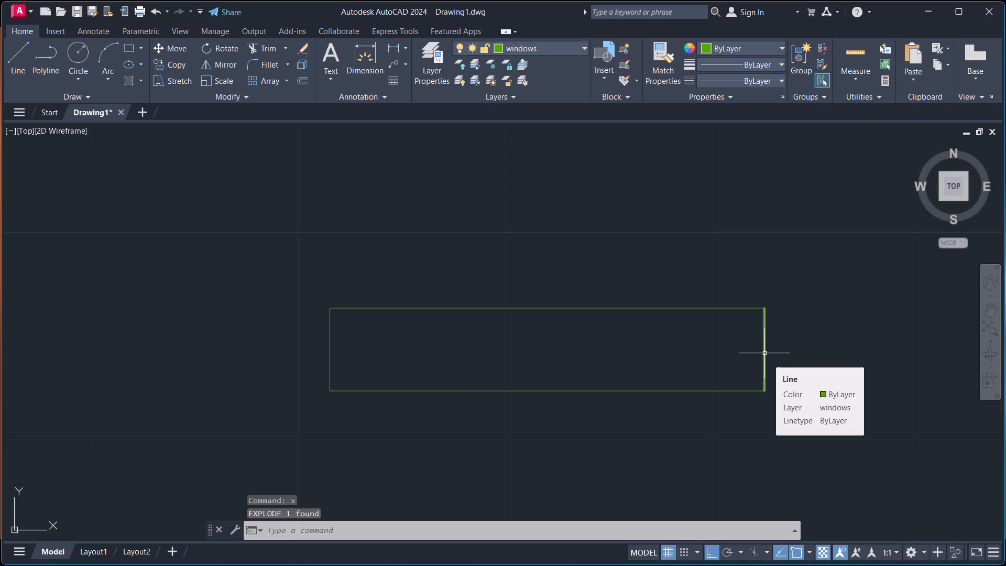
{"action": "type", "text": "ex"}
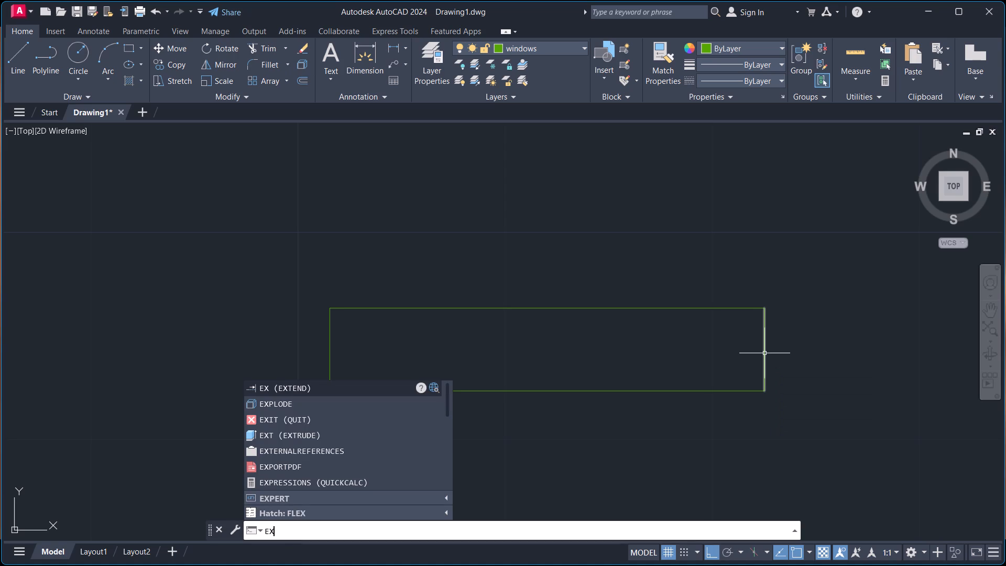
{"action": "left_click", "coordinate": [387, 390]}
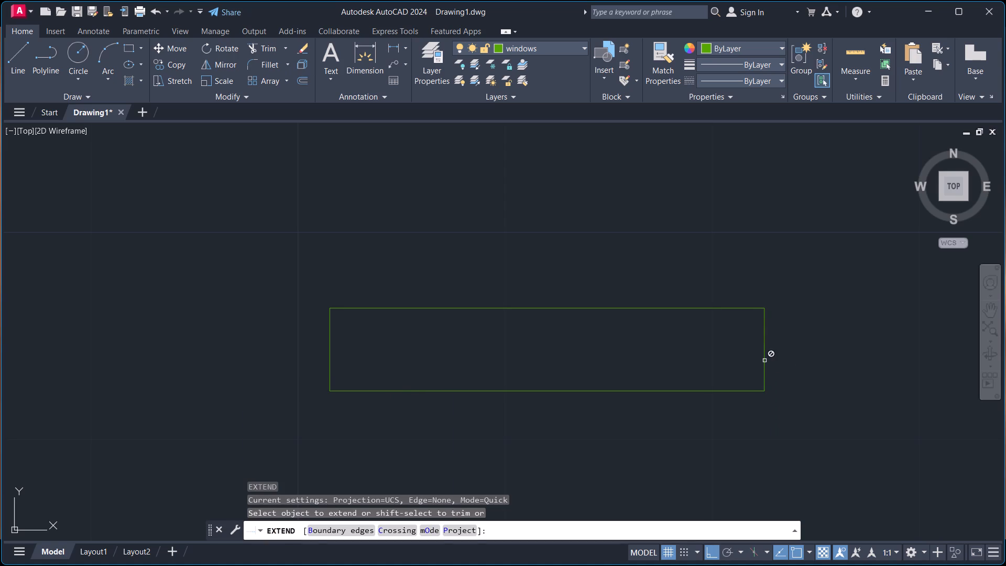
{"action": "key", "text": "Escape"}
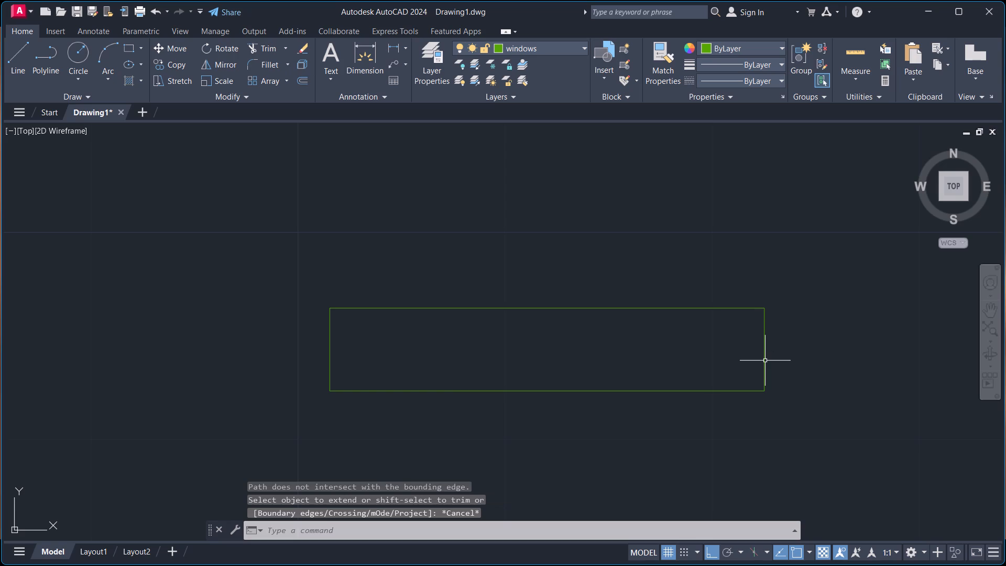
Stretch the rectangle's east end line about 2.5 inches farther east.
{"action": "key", "text": "s"}
{"action": "key", "text": "space"}
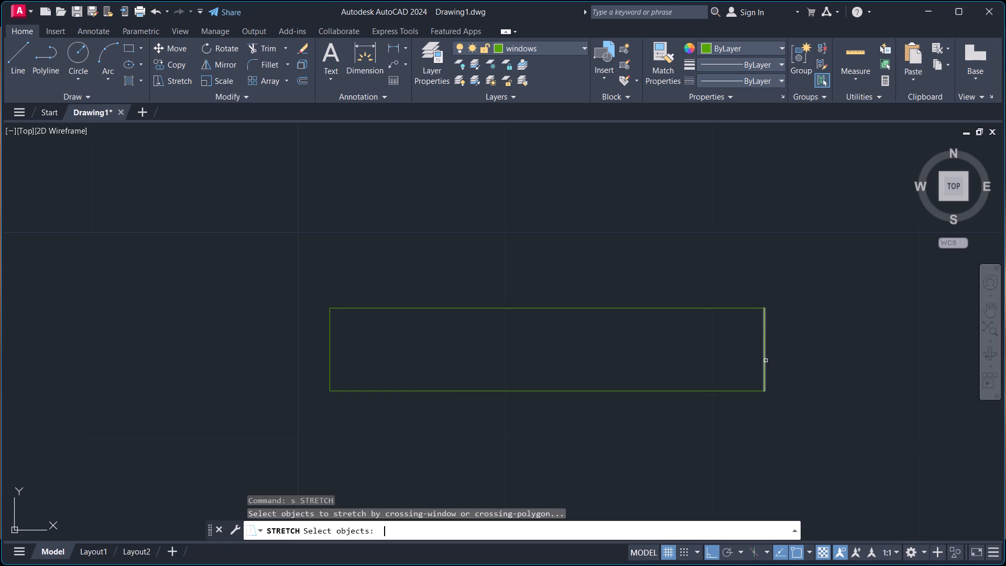
{"action": "left_click", "coordinate": [764, 356]}
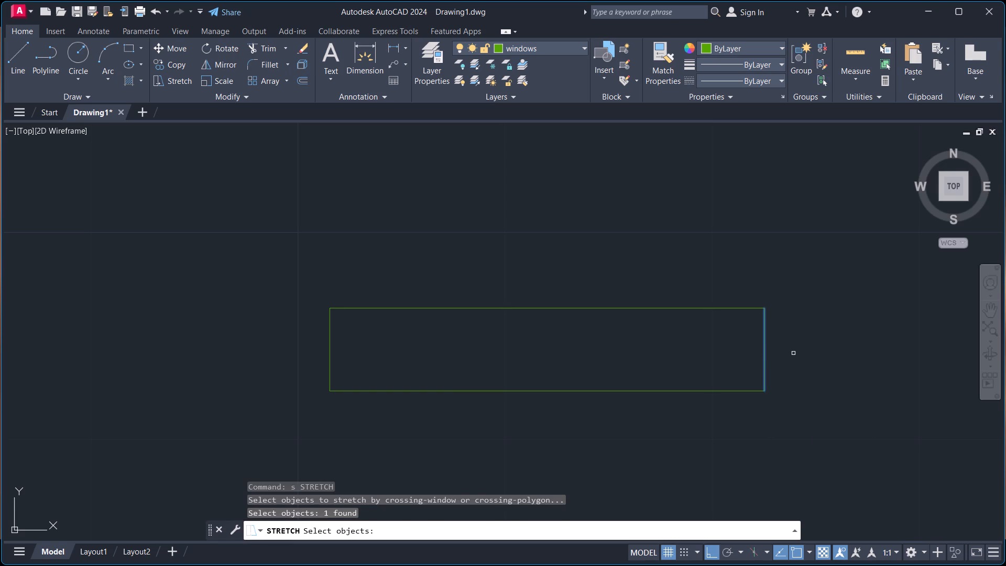
{"action": "key", "text": "space"}
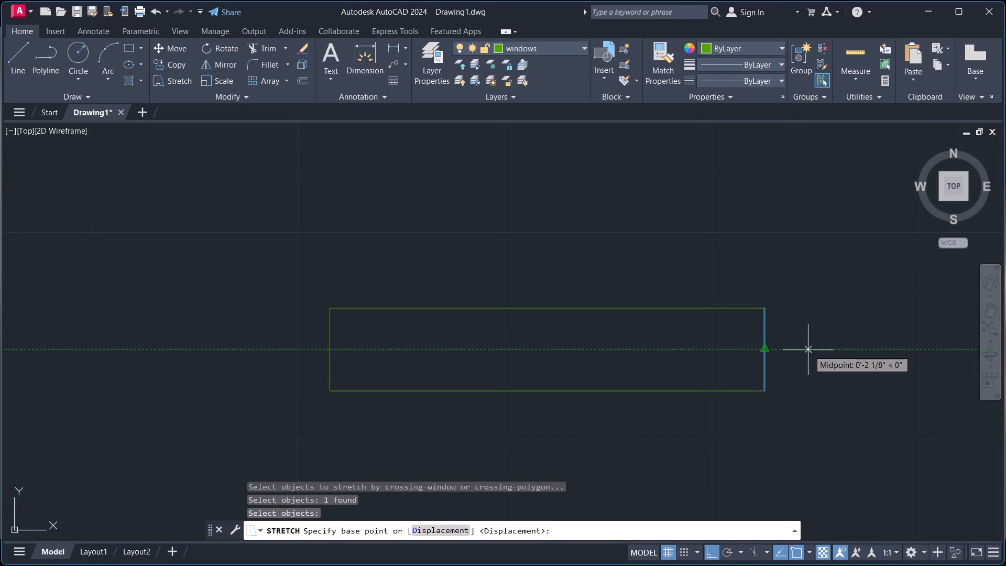
{"action": "left_click", "coordinate": [806, 350]}
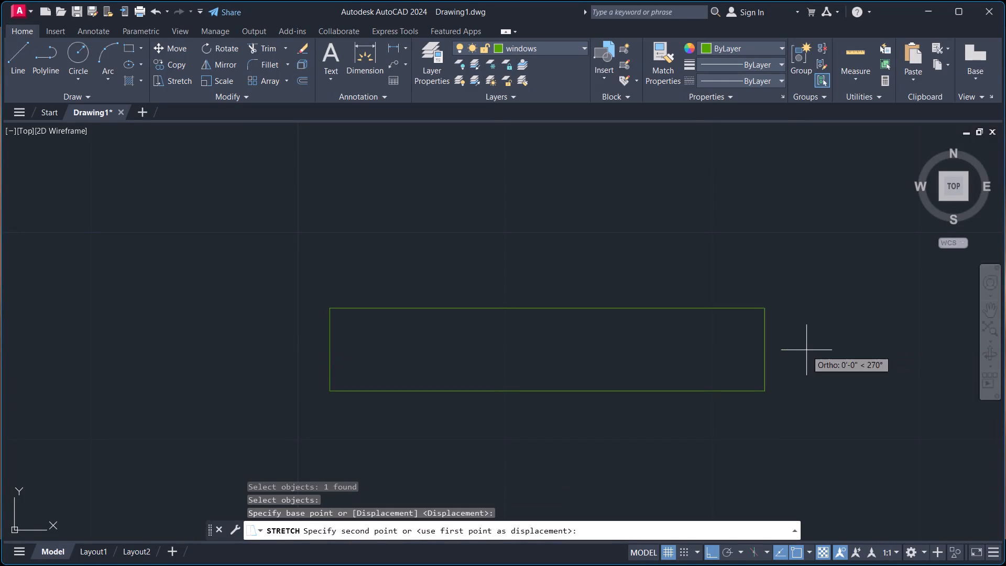
{"action": "left_click", "coordinate": [859, 348]}
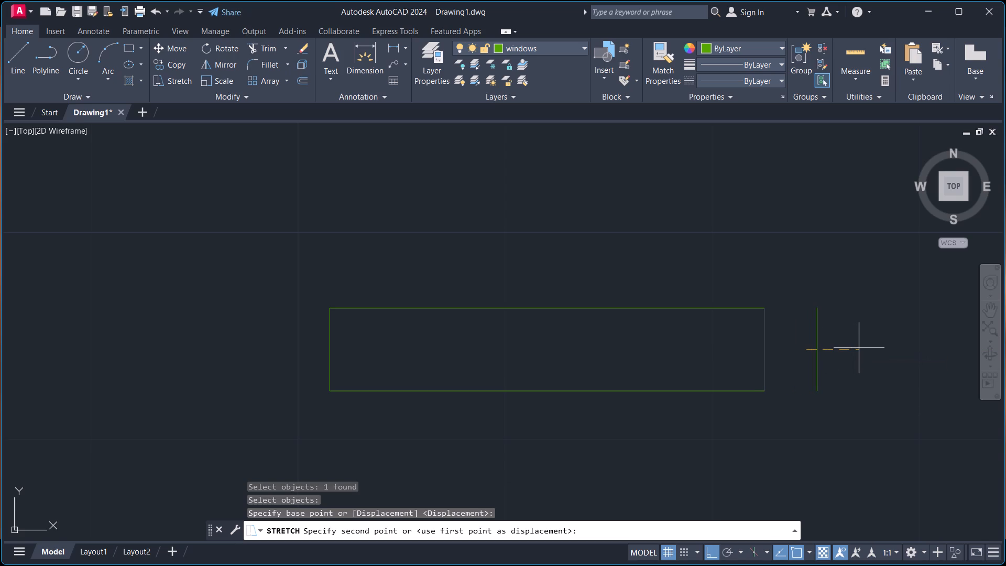
Extend the rectangle's two long horizontal lines to the displaced east end line.
{"action": "type", "text": "ex"}
{"action": "key", "text": "Return"}
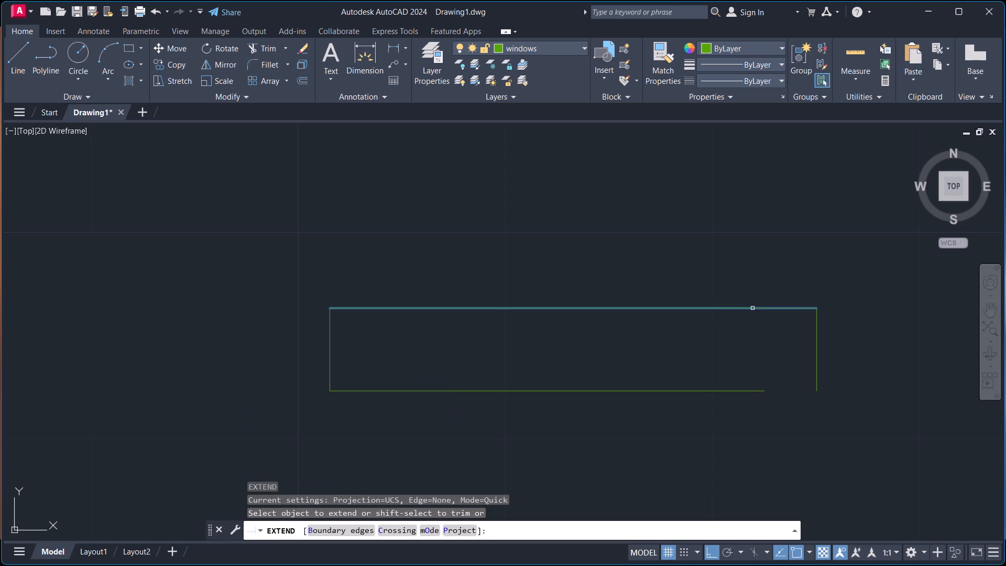
{"action": "left_click", "coordinate": [752, 308]}
{"action": "left_click", "coordinate": [739, 390]}
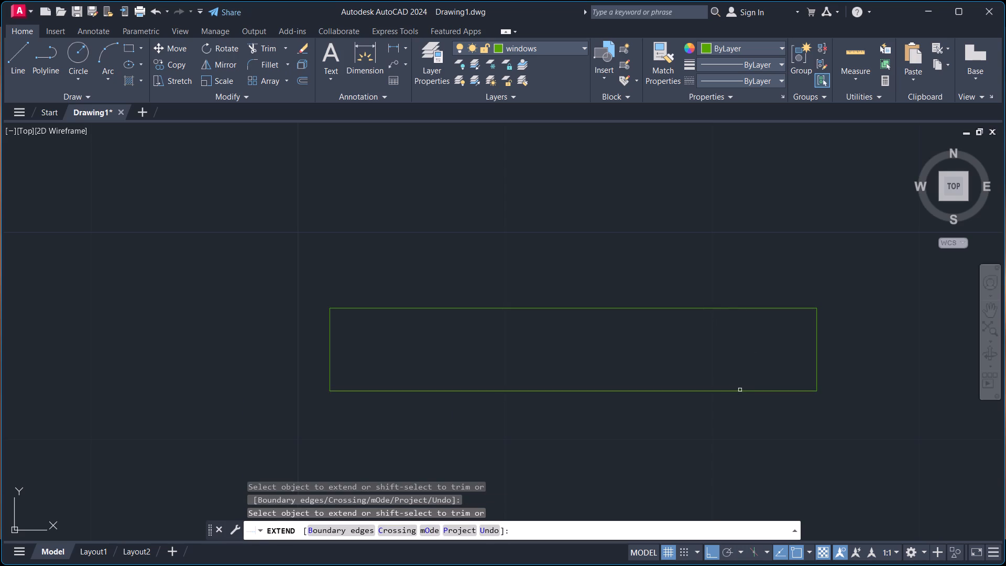
{"action": "key", "text": "Escape"}
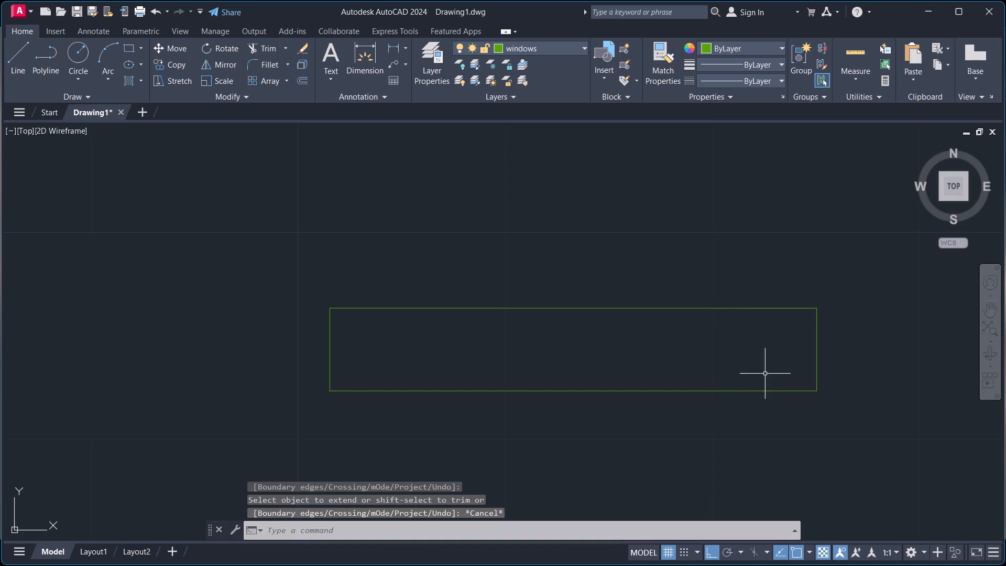
Add a linear dimension for the window's full length just above its north edge.
{"action": "left_click", "coordinate": [395, 46]}
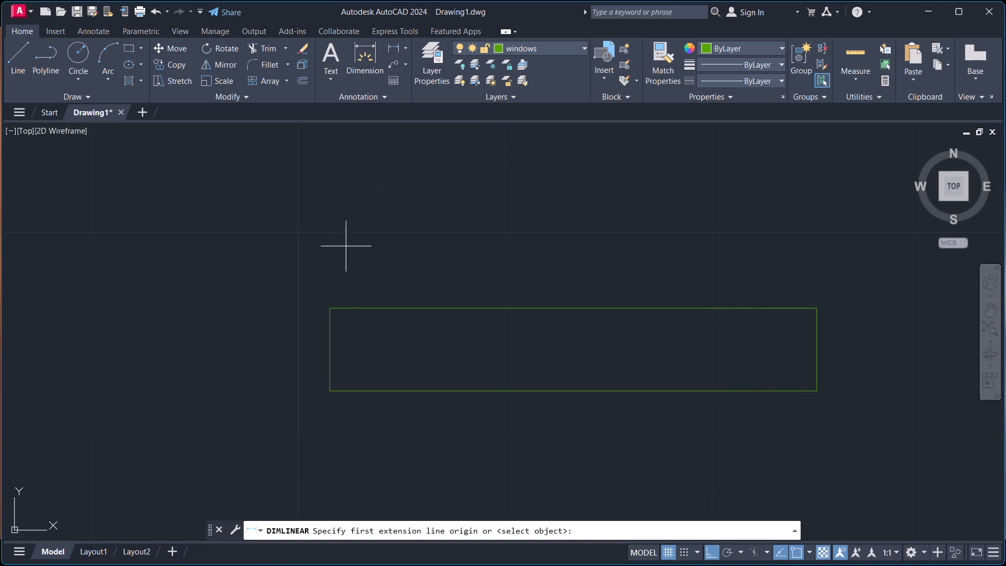
{"action": "left_click_drag", "start_coordinate": [330, 309], "coordinate": [335, 301]}
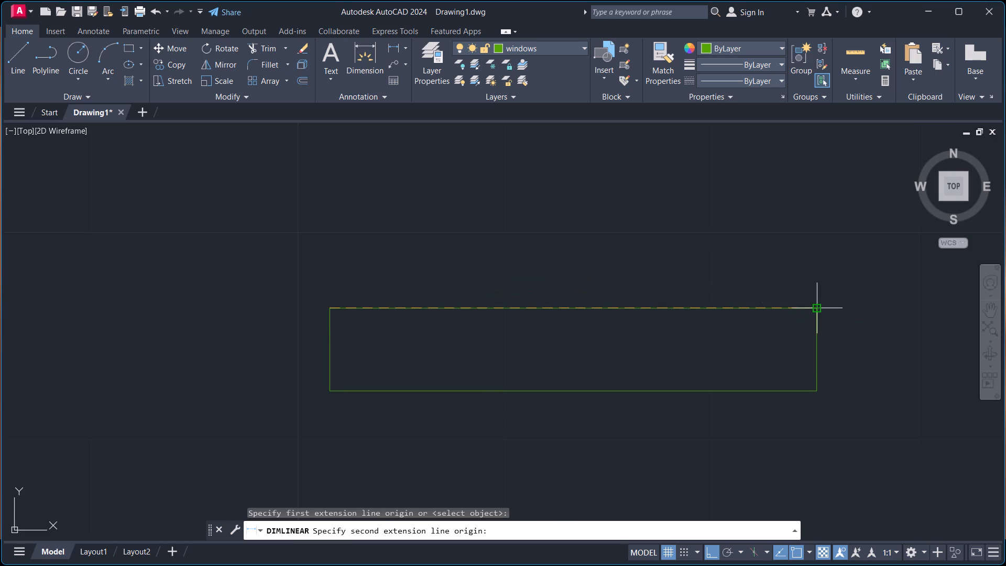
{"action": "left_click", "coordinate": [814, 306]}
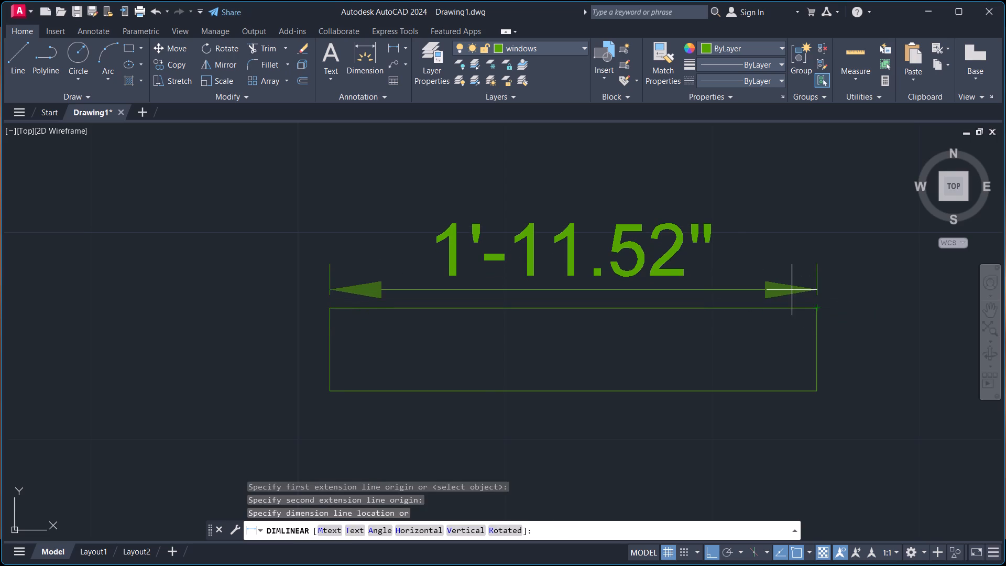
{"action": "left_click", "coordinate": [792, 289]}
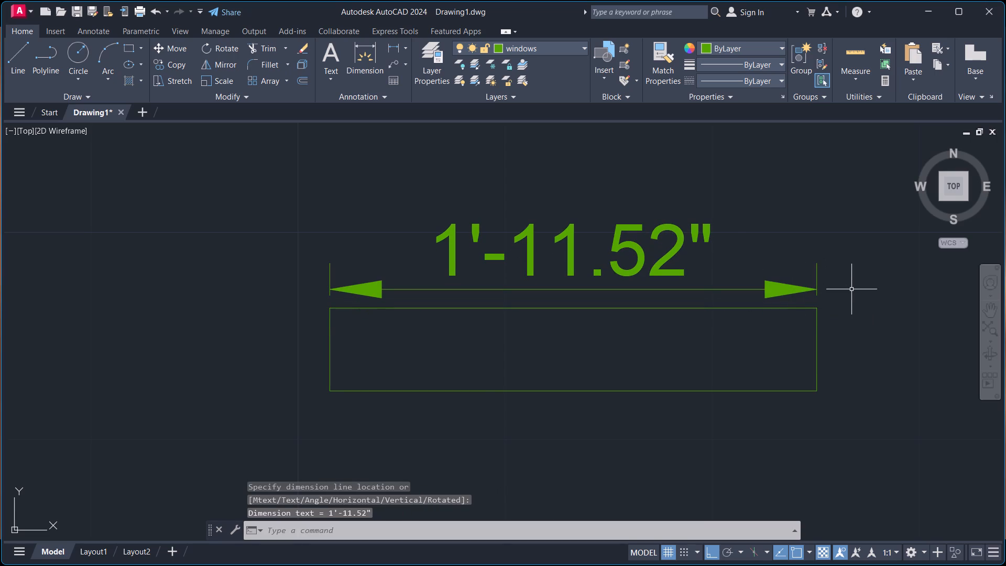
{"action": "key", "text": "Escape"}
Stretch the window's east end line farther east, bringing the overall length to about 2'-1.85".
{"action": "key", "text": "s"}
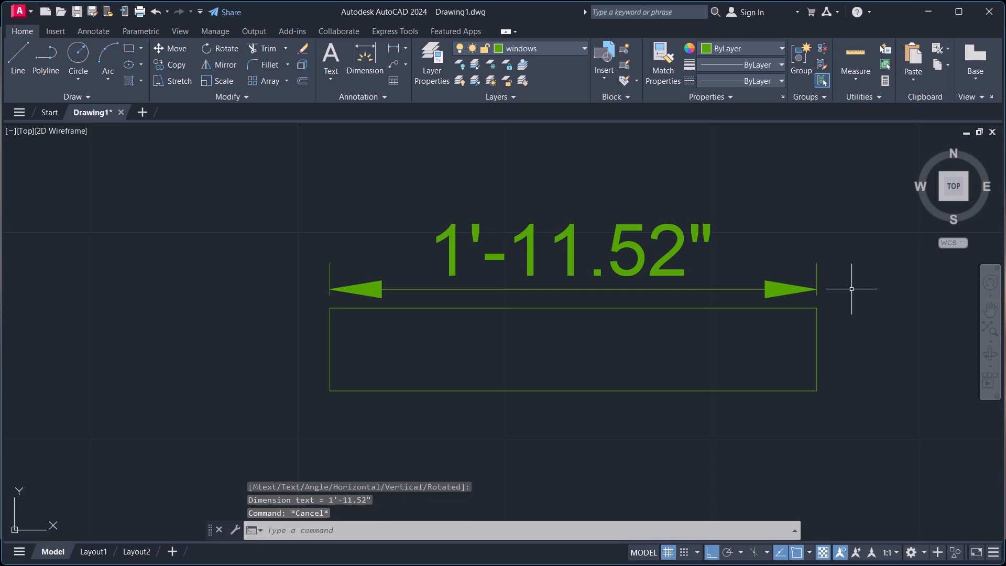
{"action": "key", "text": "Return"}
{"action": "left_click", "coordinate": [818, 355]}
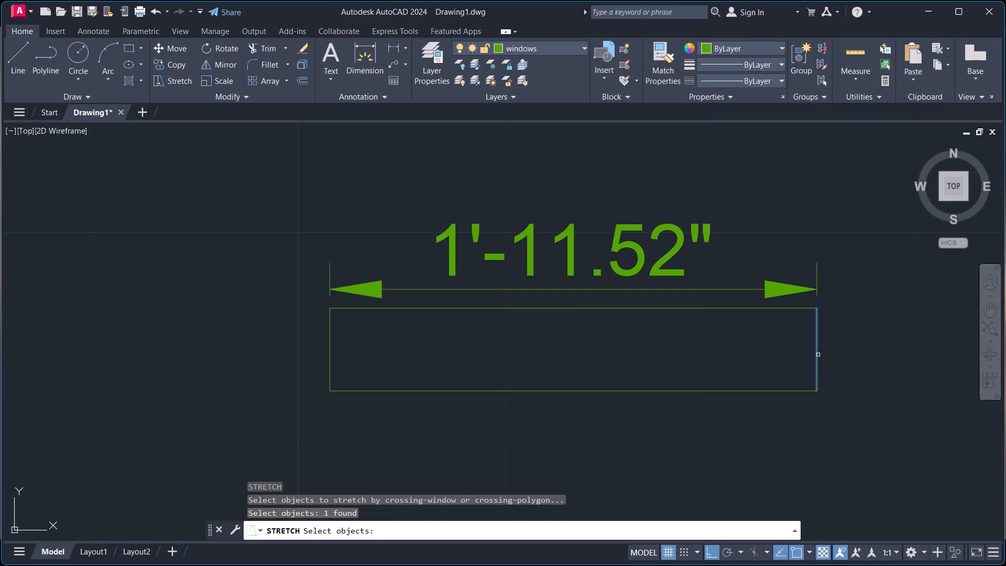
{"action": "key", "text": "Return"}
{"action": "left_click", "coordinate": [815, 345]}
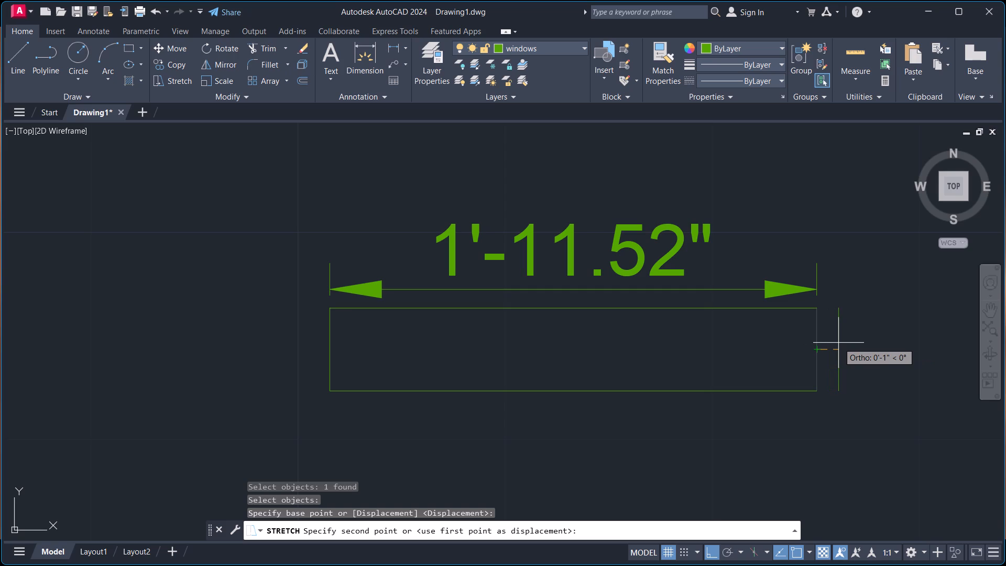
{"action": "left_click", "coordinate": [865, 341]}
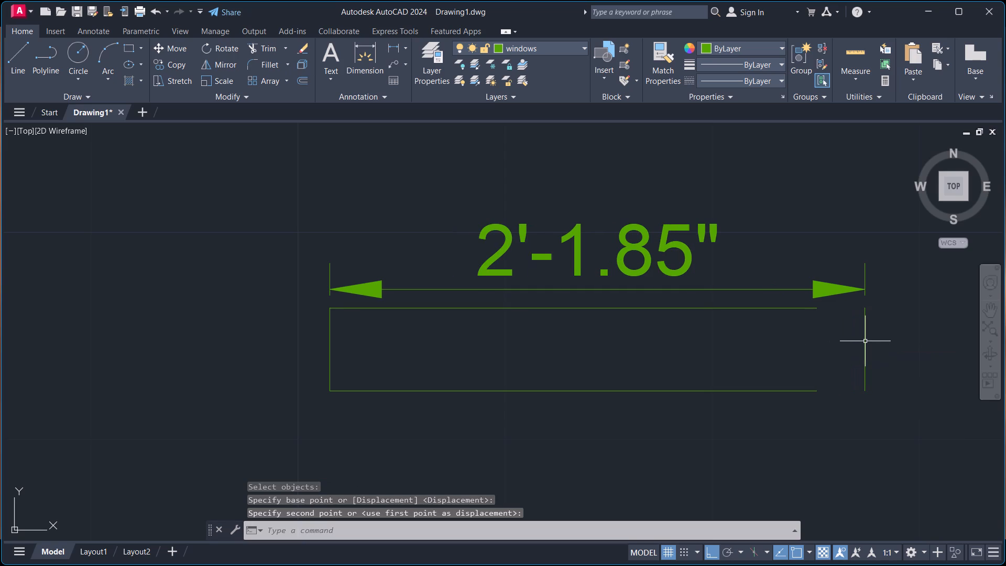
Stretch the window's east end line westward in two moves, bringing the overall length to about 2'-0.56".
{"action": "left_click", "coordinate": [866, 340]}
{"action": "key", "text": "space"}
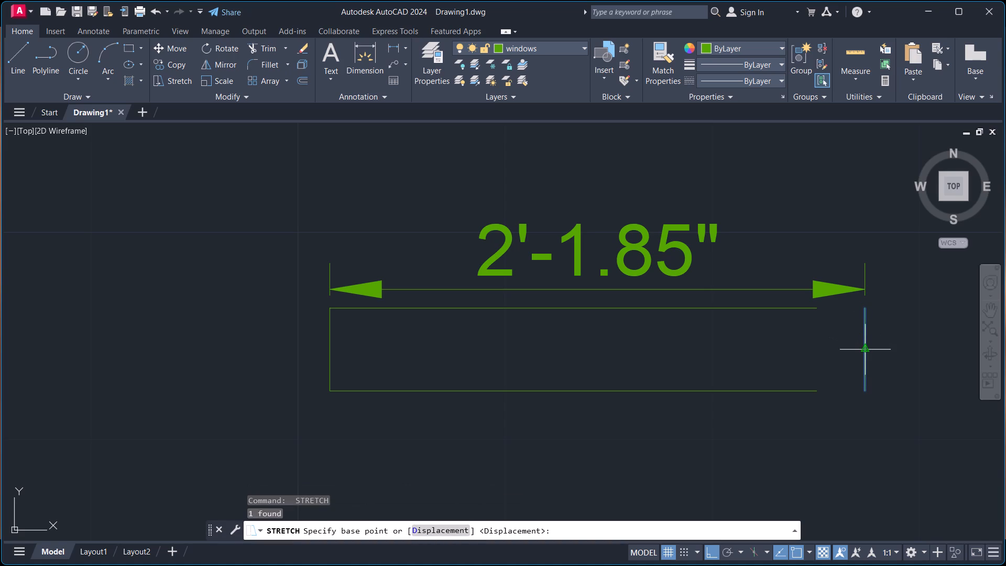
{"action": "left_click", "coordinate": [867, 347]}
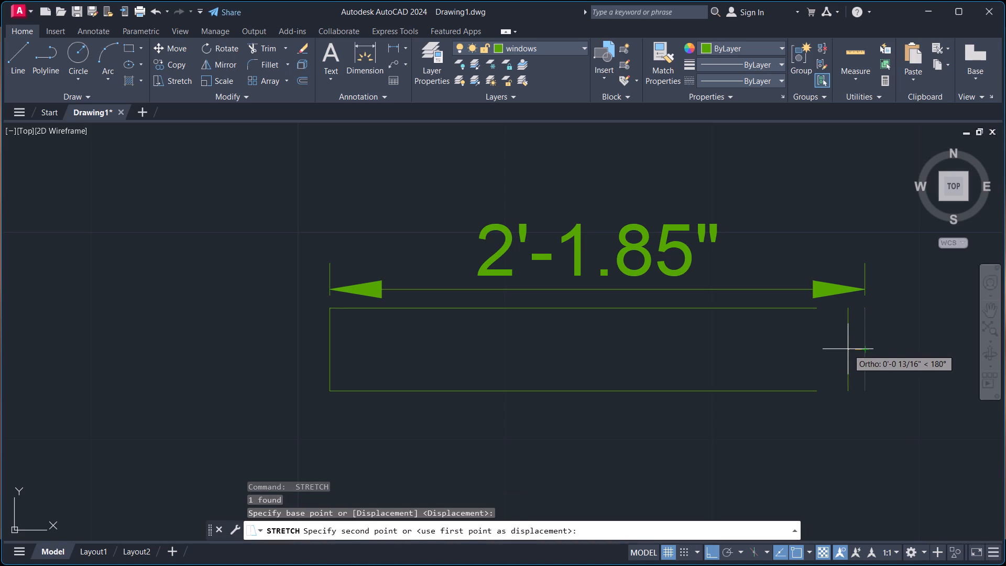
{"action": "left_click", "coordinate": [848, 349]}
{"action": "left_click", "coordinate": [848, 349]}
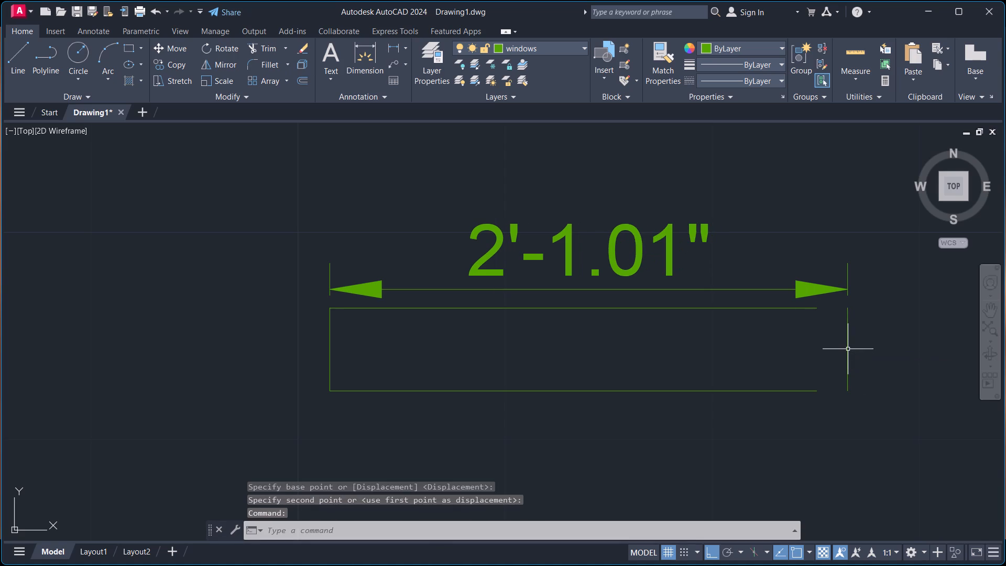
{"action": "key", "text": "space"}
{"action": "left_click", "coordinate": [847, 349]}
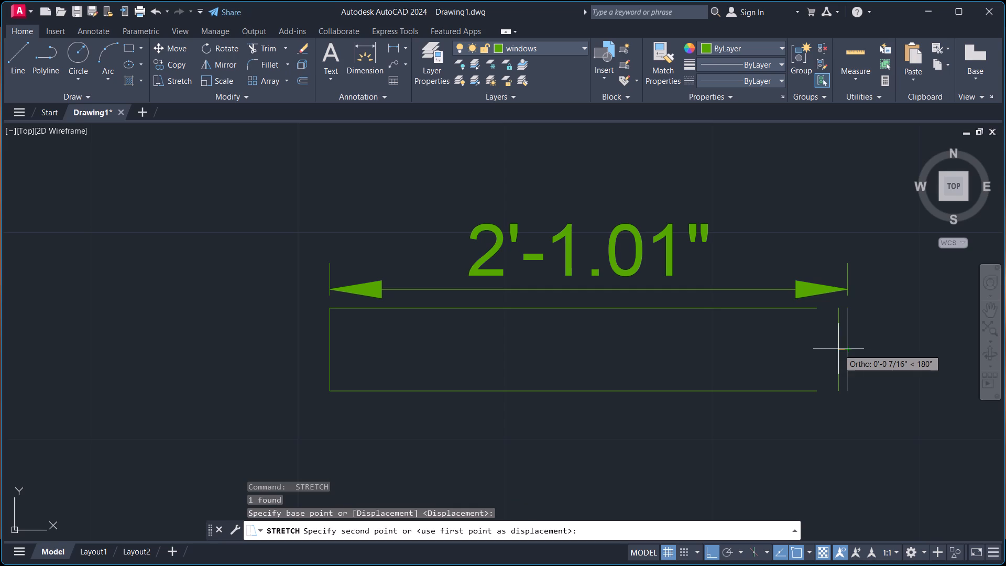
{"action": "left_click", "coordinate": [838, 349]}
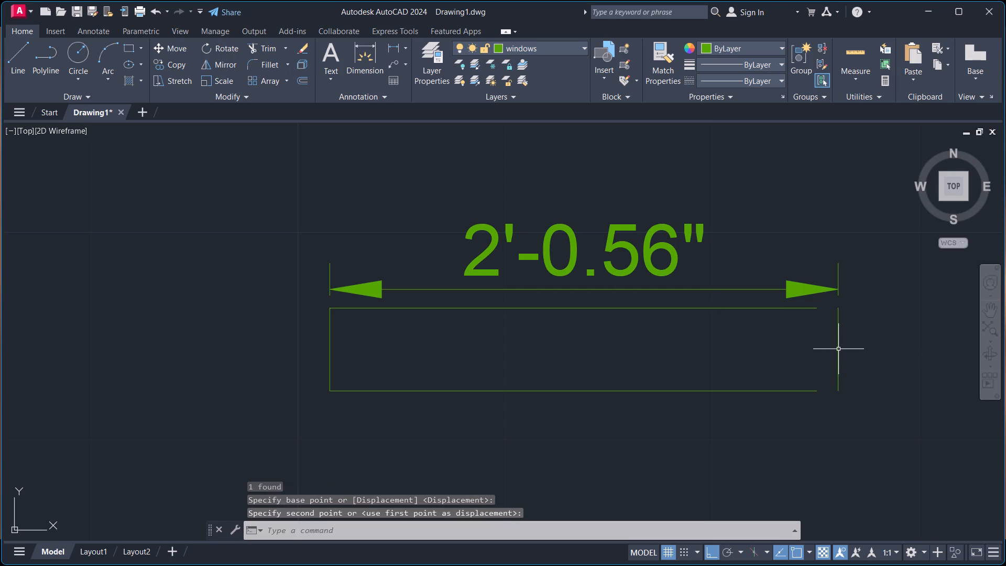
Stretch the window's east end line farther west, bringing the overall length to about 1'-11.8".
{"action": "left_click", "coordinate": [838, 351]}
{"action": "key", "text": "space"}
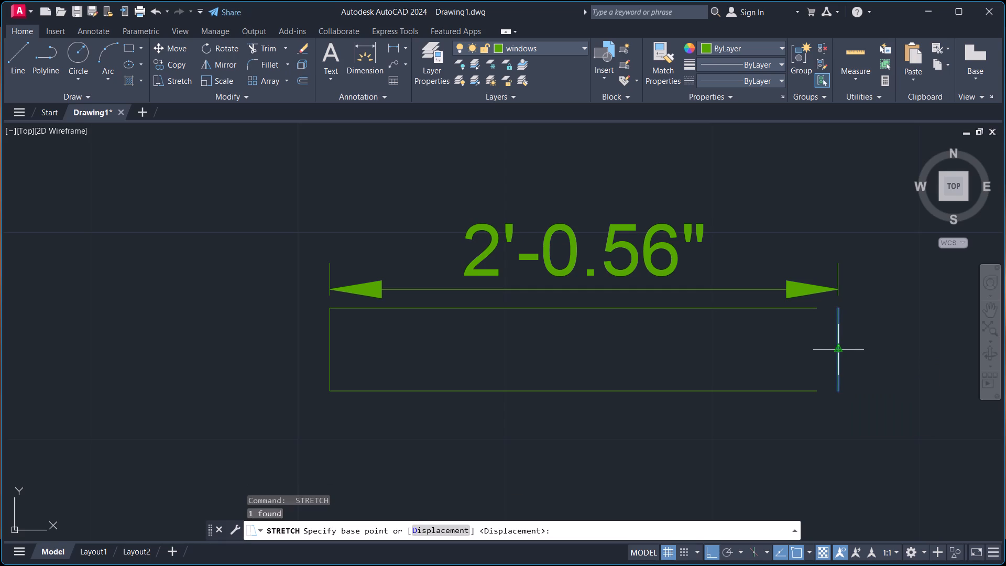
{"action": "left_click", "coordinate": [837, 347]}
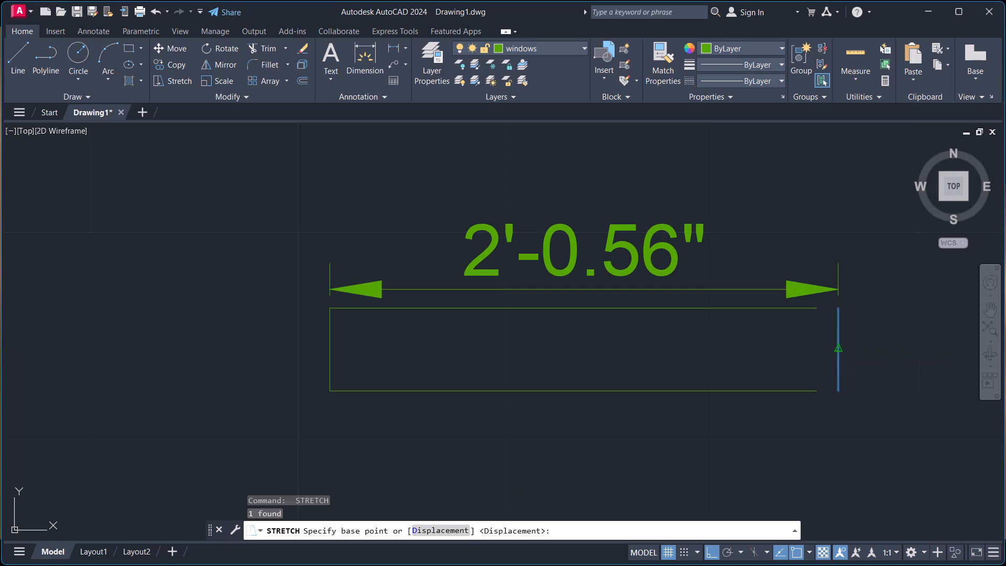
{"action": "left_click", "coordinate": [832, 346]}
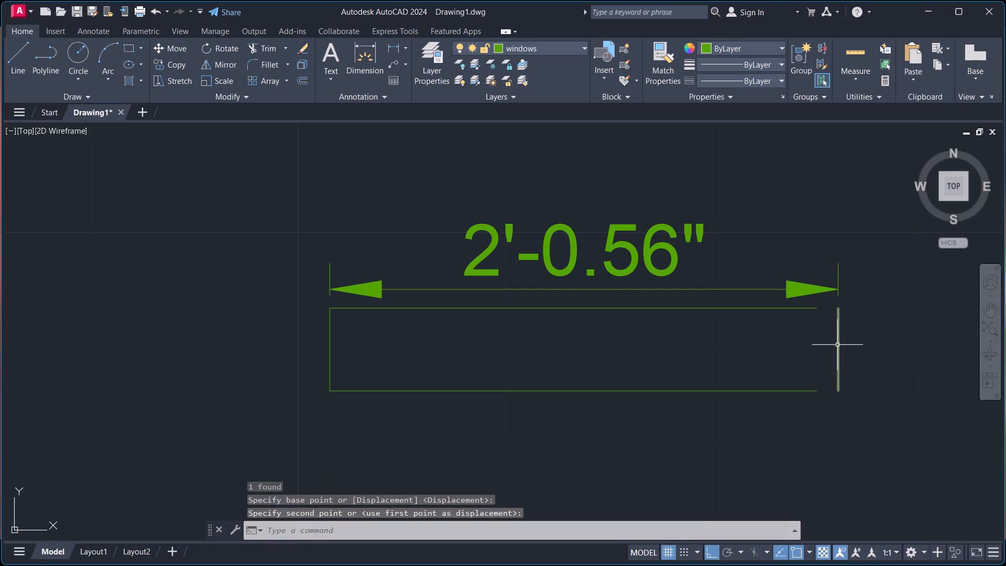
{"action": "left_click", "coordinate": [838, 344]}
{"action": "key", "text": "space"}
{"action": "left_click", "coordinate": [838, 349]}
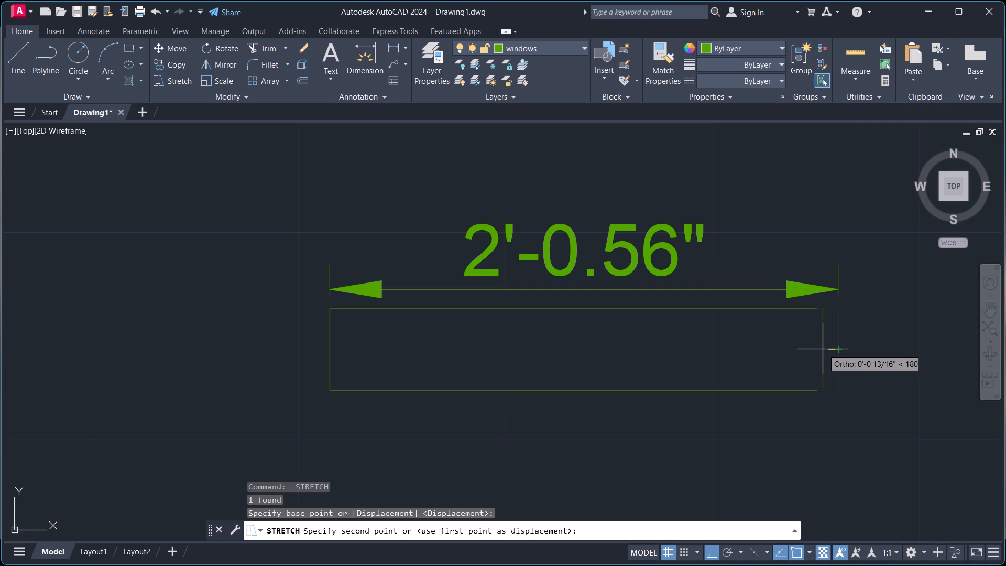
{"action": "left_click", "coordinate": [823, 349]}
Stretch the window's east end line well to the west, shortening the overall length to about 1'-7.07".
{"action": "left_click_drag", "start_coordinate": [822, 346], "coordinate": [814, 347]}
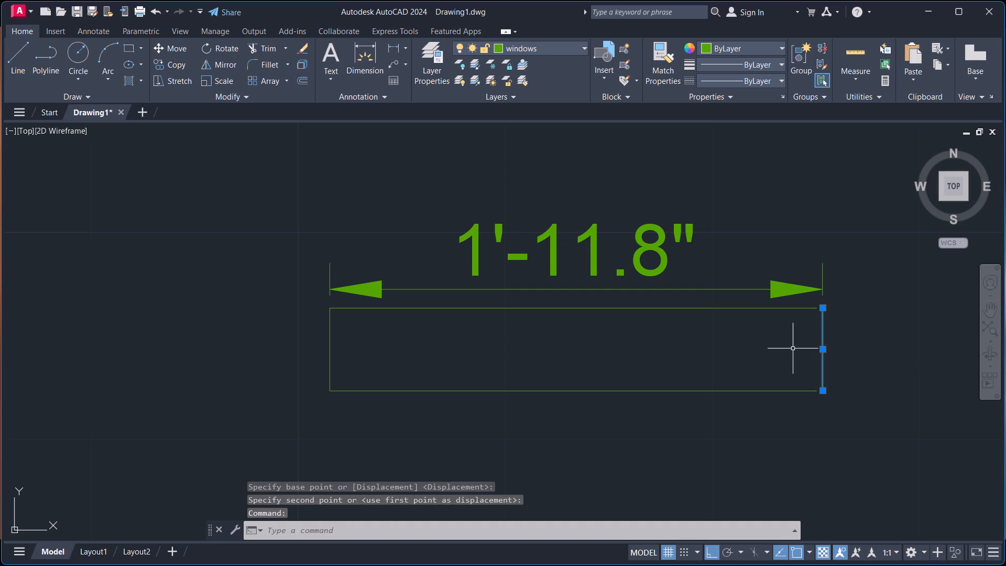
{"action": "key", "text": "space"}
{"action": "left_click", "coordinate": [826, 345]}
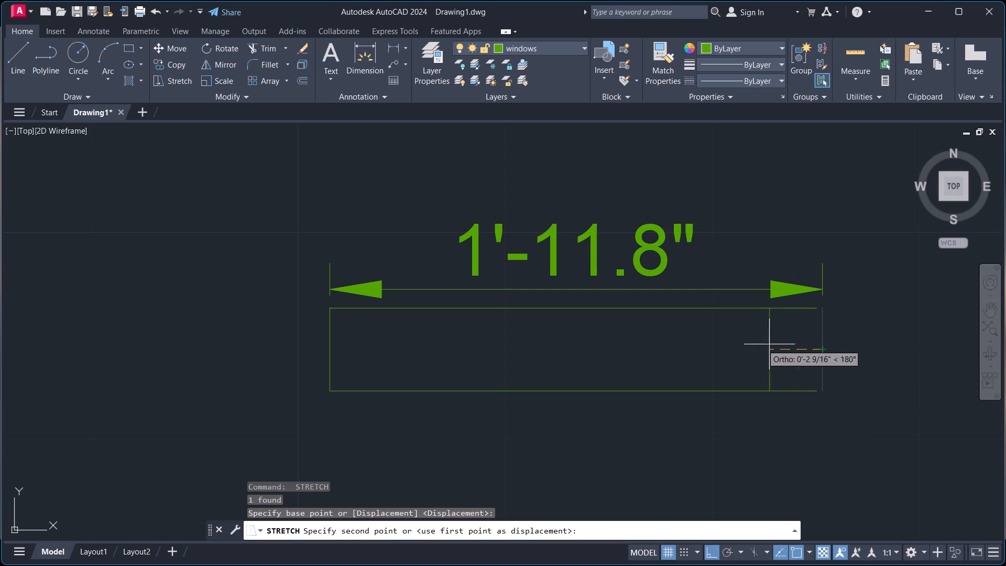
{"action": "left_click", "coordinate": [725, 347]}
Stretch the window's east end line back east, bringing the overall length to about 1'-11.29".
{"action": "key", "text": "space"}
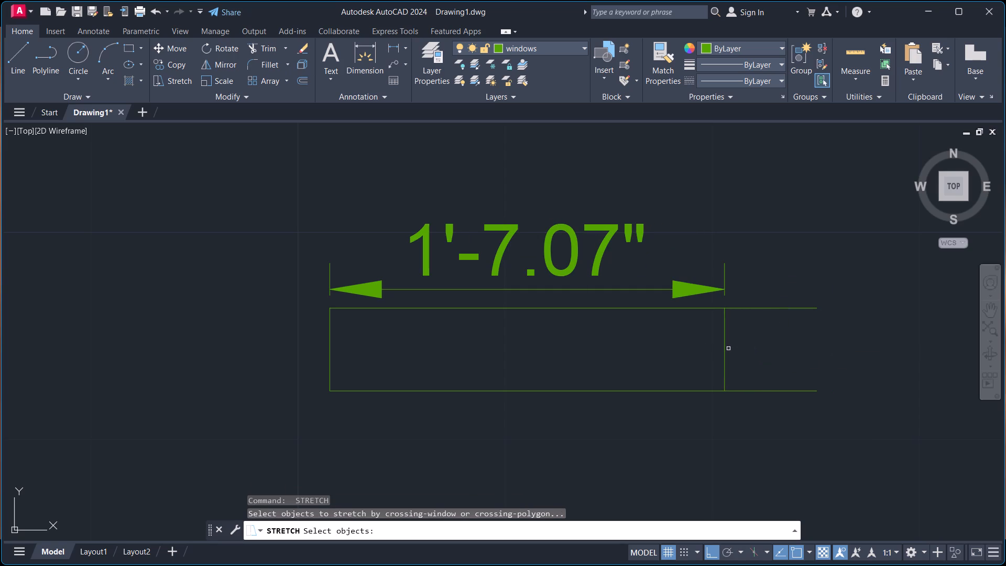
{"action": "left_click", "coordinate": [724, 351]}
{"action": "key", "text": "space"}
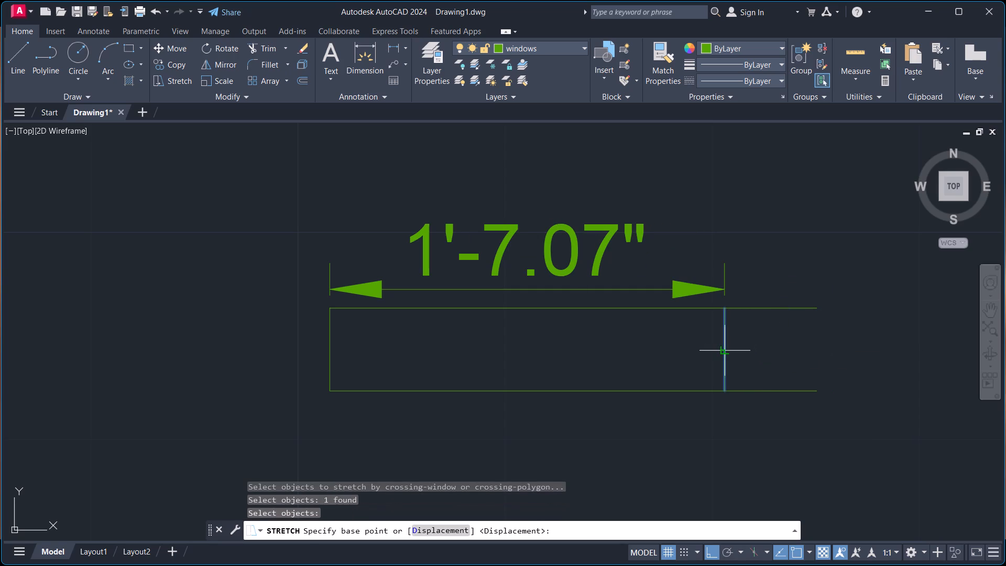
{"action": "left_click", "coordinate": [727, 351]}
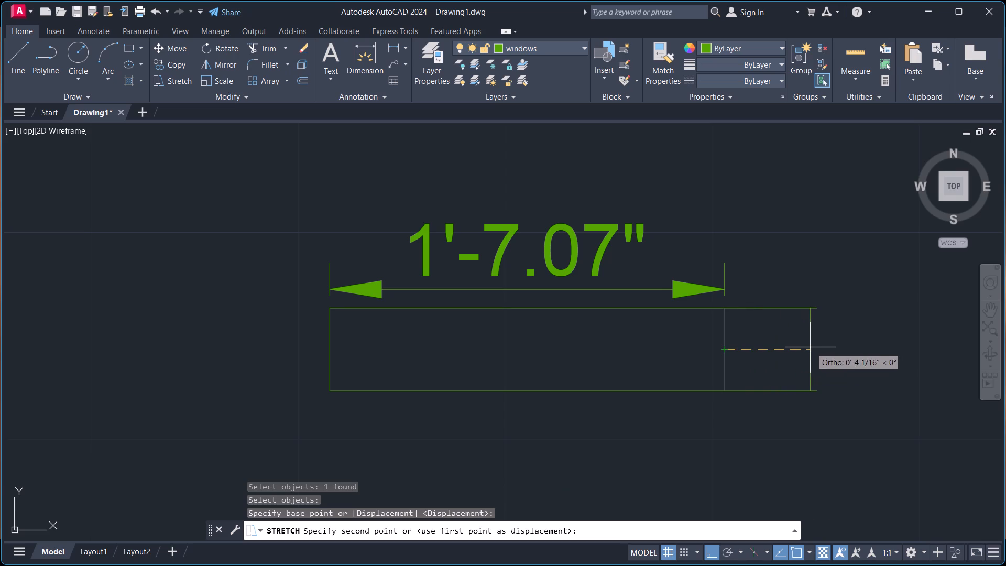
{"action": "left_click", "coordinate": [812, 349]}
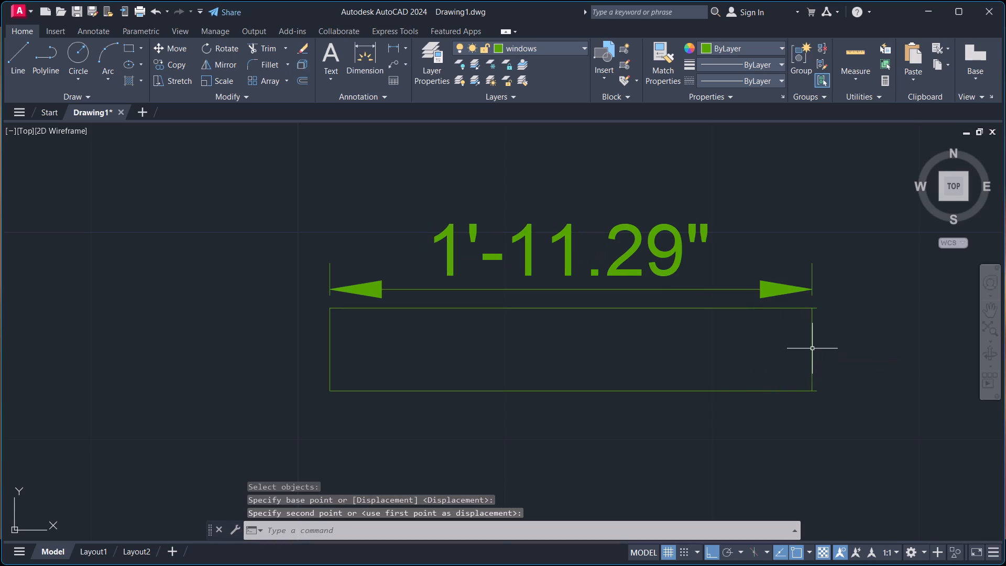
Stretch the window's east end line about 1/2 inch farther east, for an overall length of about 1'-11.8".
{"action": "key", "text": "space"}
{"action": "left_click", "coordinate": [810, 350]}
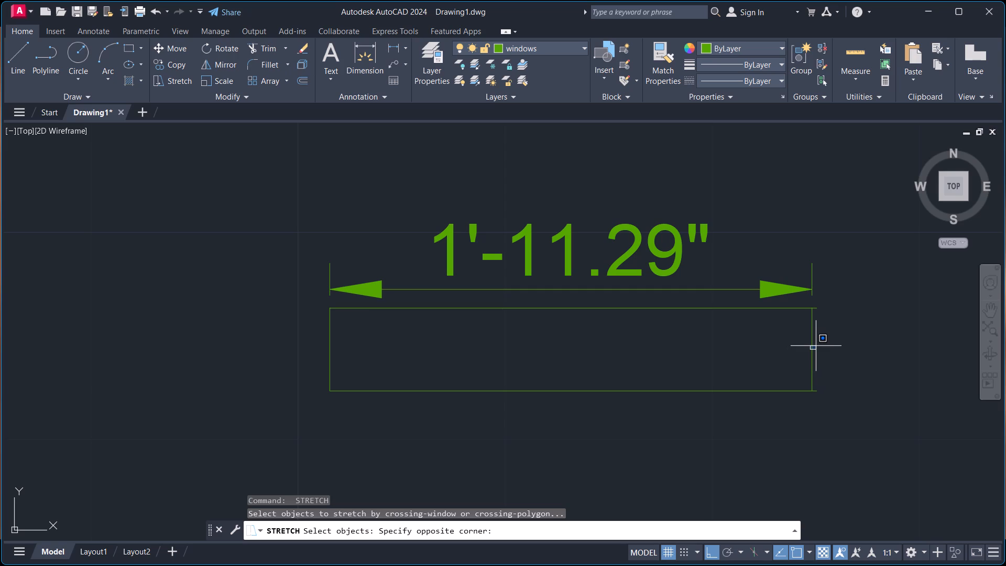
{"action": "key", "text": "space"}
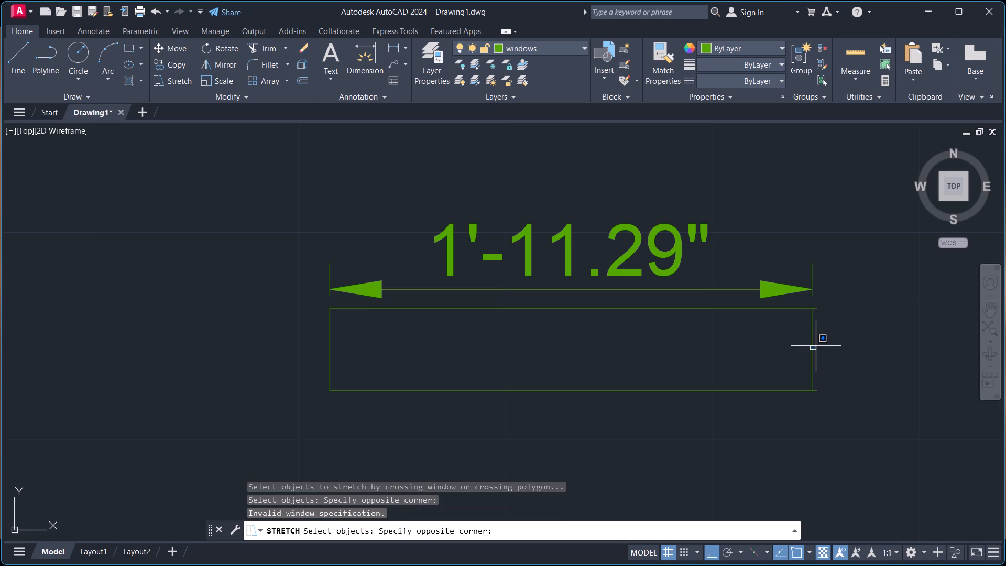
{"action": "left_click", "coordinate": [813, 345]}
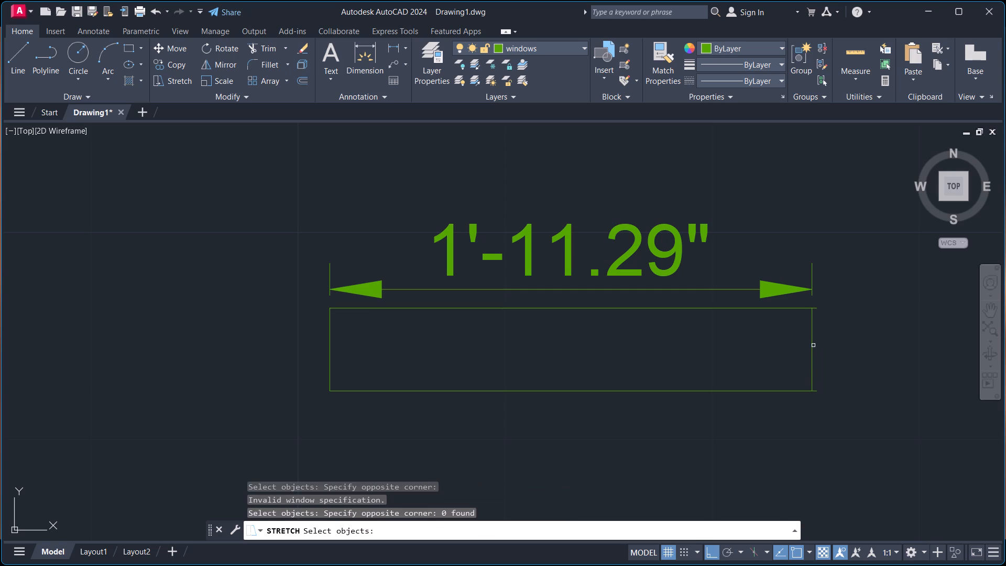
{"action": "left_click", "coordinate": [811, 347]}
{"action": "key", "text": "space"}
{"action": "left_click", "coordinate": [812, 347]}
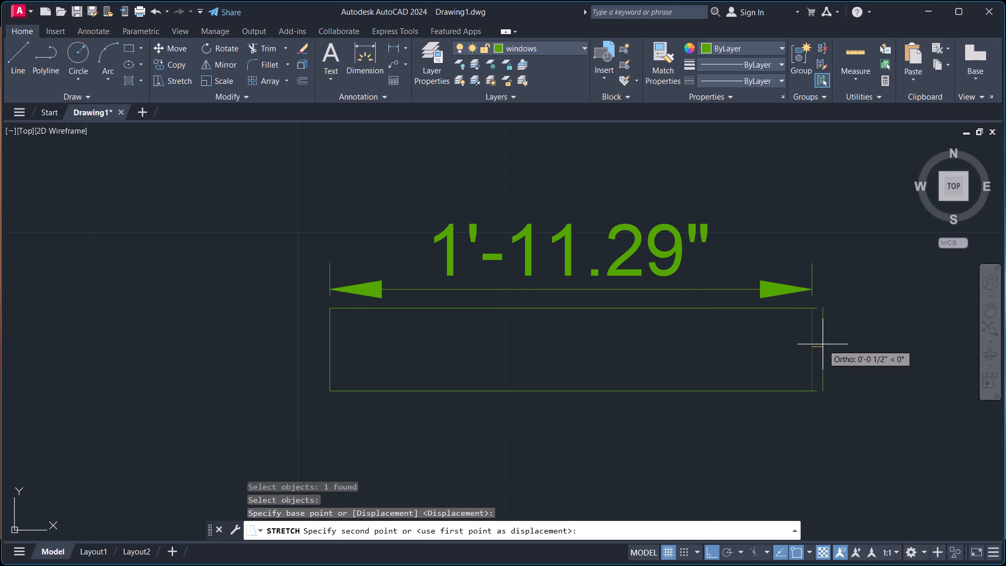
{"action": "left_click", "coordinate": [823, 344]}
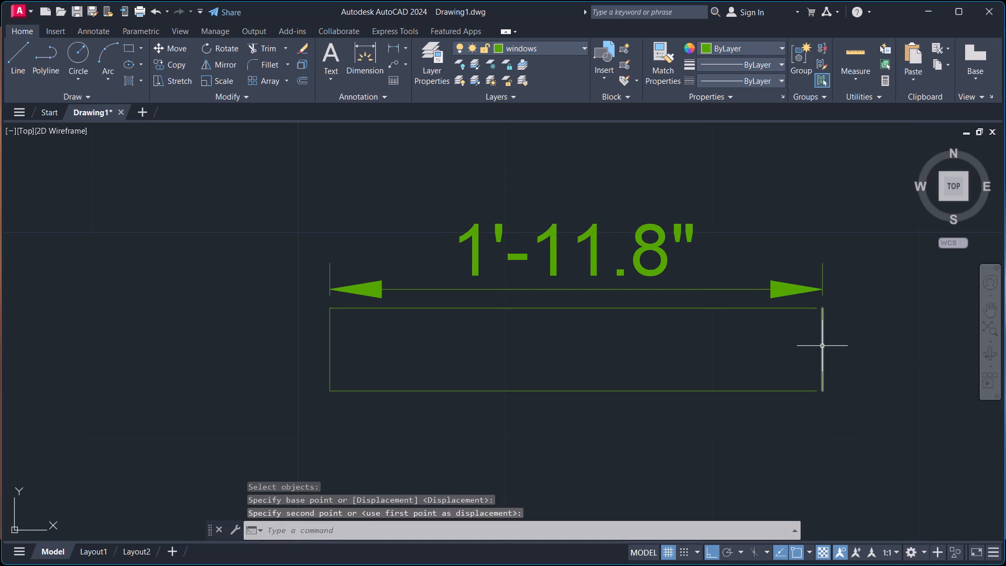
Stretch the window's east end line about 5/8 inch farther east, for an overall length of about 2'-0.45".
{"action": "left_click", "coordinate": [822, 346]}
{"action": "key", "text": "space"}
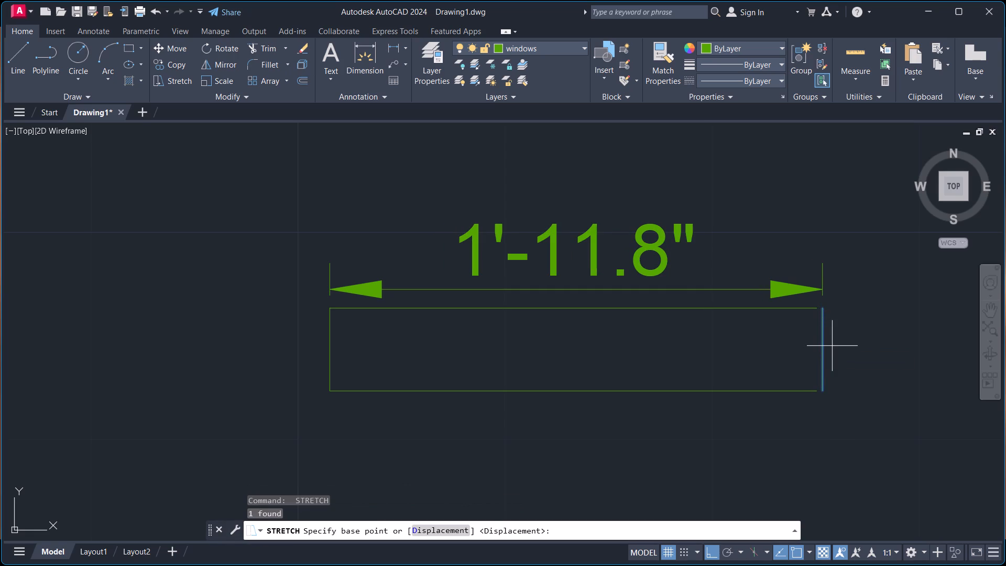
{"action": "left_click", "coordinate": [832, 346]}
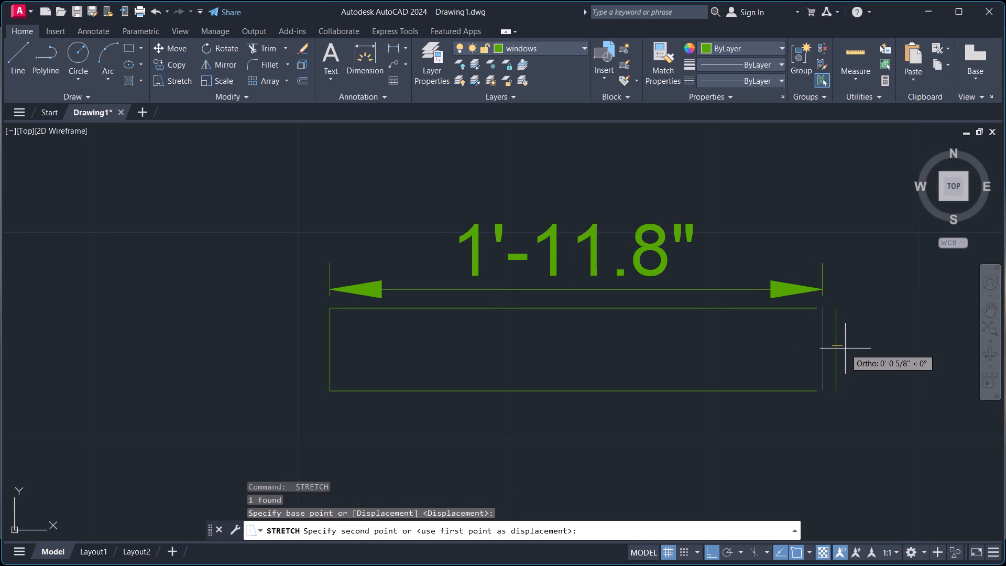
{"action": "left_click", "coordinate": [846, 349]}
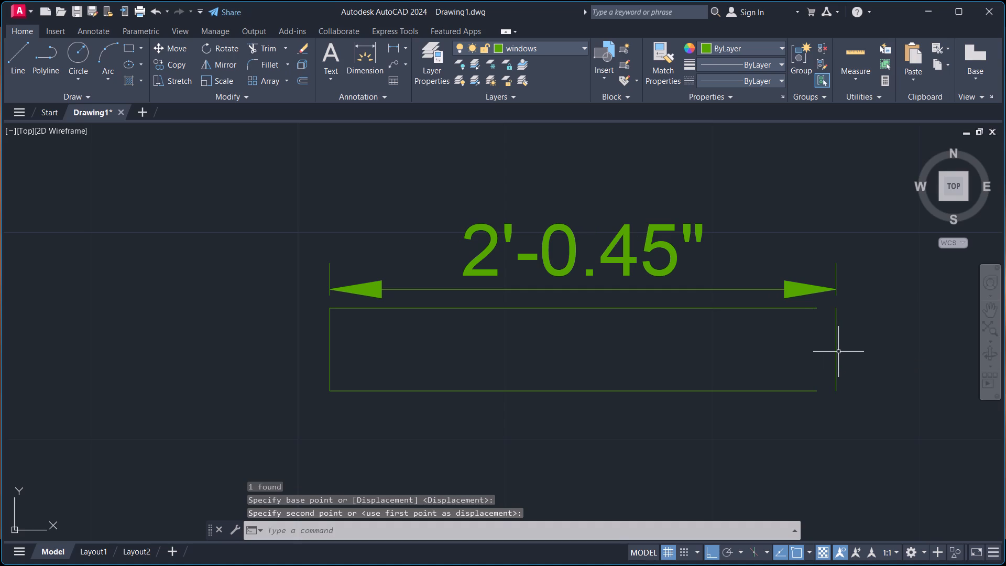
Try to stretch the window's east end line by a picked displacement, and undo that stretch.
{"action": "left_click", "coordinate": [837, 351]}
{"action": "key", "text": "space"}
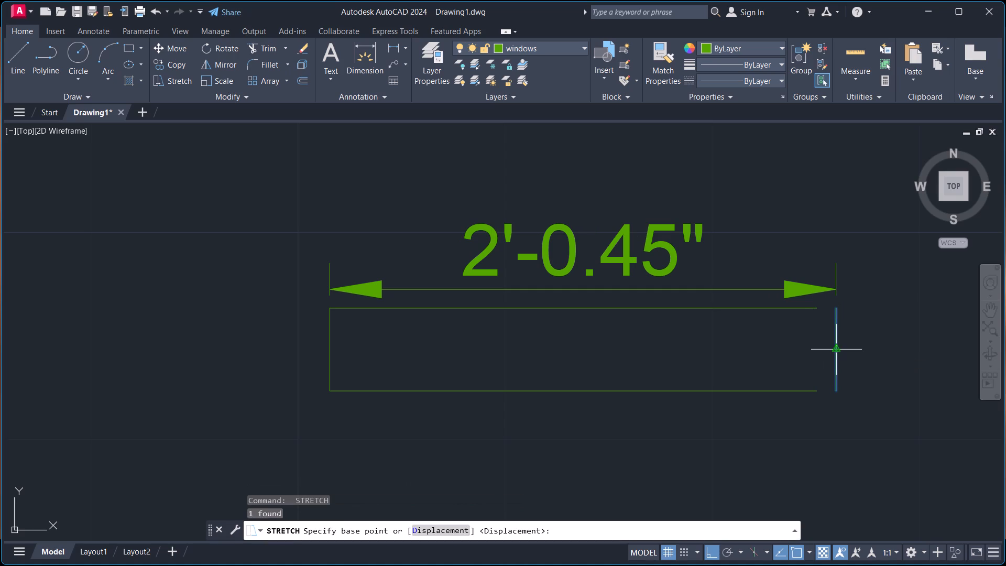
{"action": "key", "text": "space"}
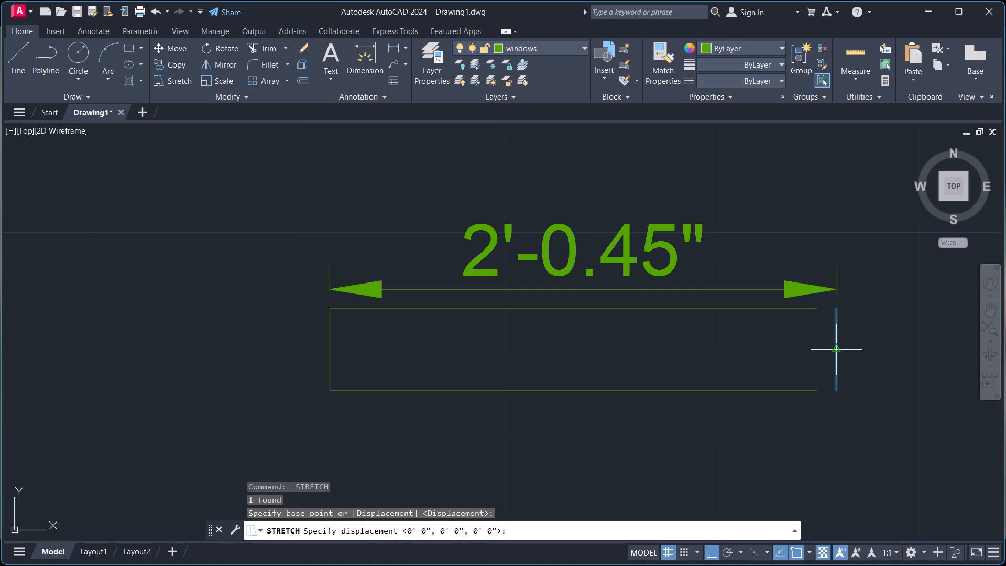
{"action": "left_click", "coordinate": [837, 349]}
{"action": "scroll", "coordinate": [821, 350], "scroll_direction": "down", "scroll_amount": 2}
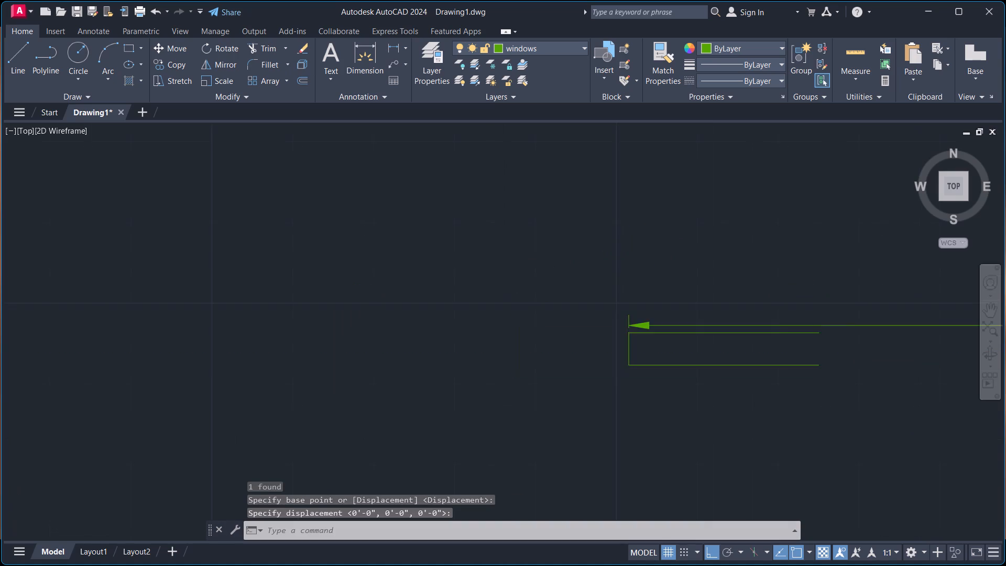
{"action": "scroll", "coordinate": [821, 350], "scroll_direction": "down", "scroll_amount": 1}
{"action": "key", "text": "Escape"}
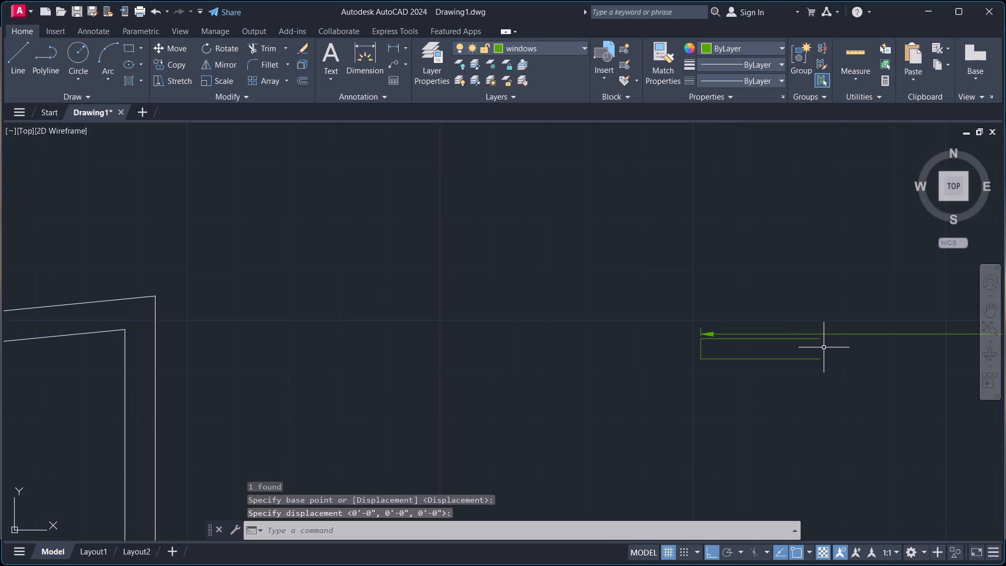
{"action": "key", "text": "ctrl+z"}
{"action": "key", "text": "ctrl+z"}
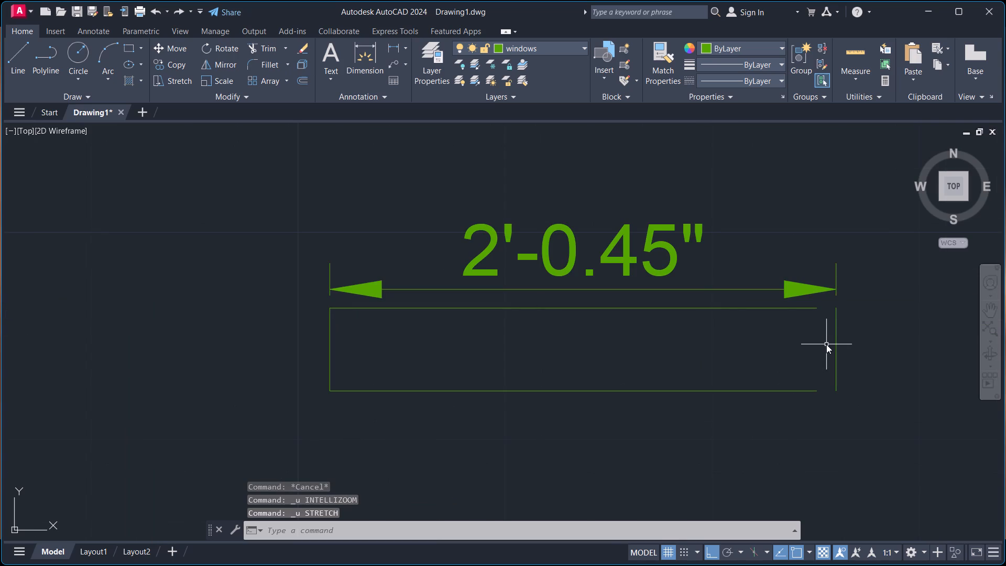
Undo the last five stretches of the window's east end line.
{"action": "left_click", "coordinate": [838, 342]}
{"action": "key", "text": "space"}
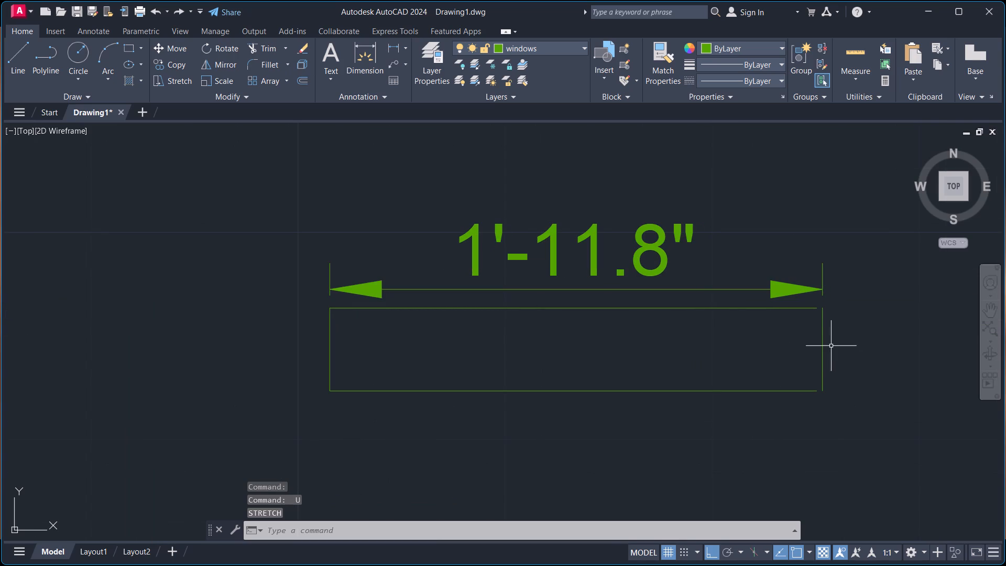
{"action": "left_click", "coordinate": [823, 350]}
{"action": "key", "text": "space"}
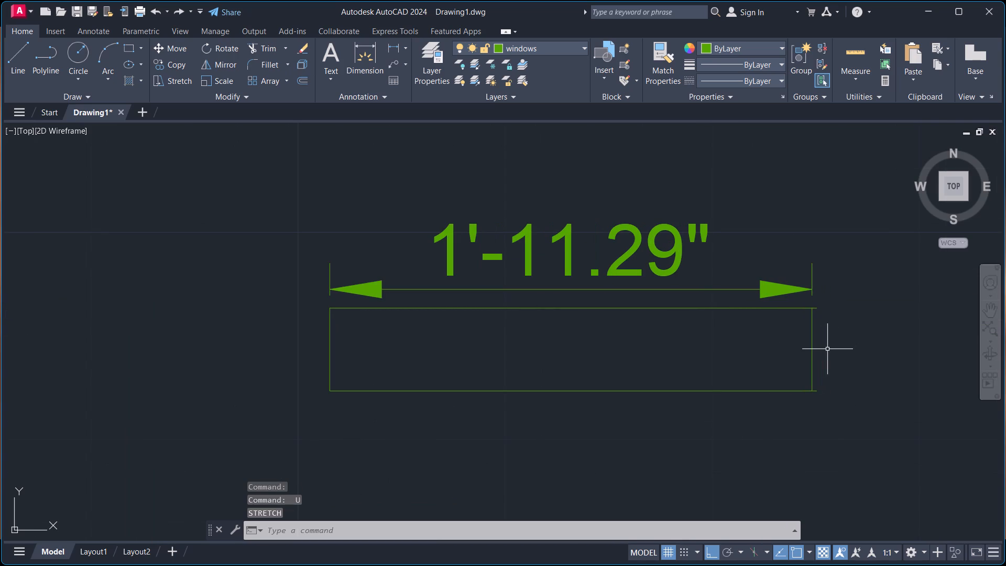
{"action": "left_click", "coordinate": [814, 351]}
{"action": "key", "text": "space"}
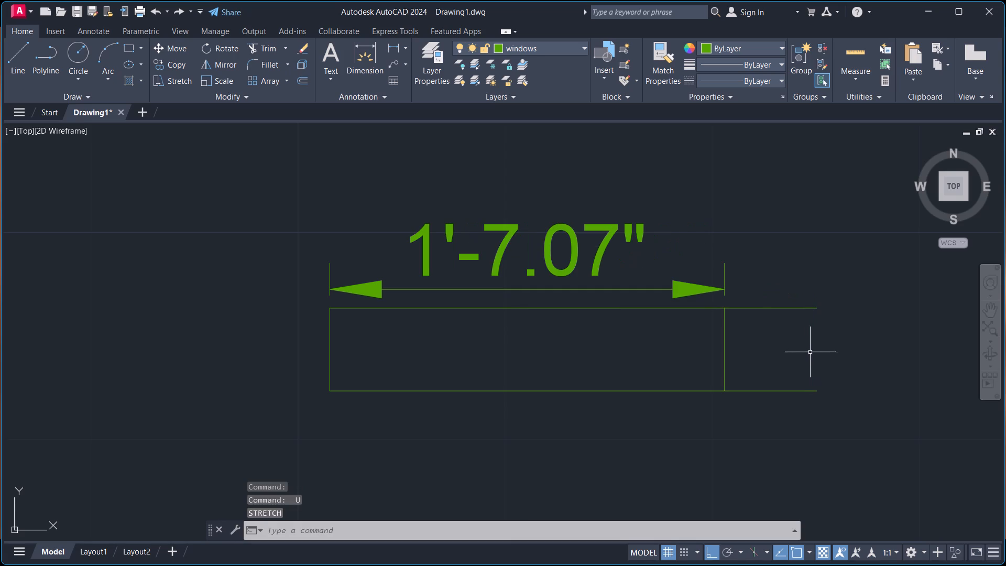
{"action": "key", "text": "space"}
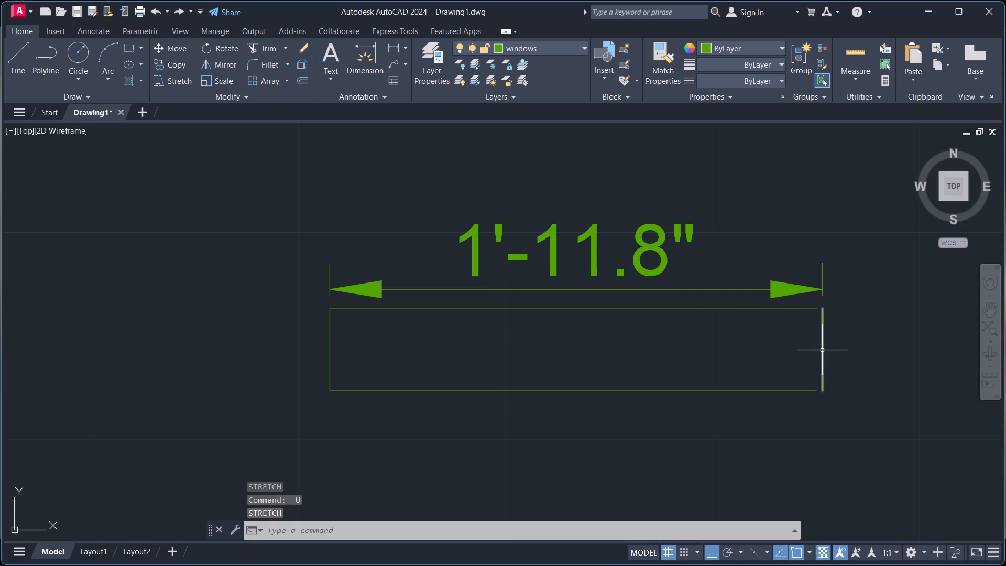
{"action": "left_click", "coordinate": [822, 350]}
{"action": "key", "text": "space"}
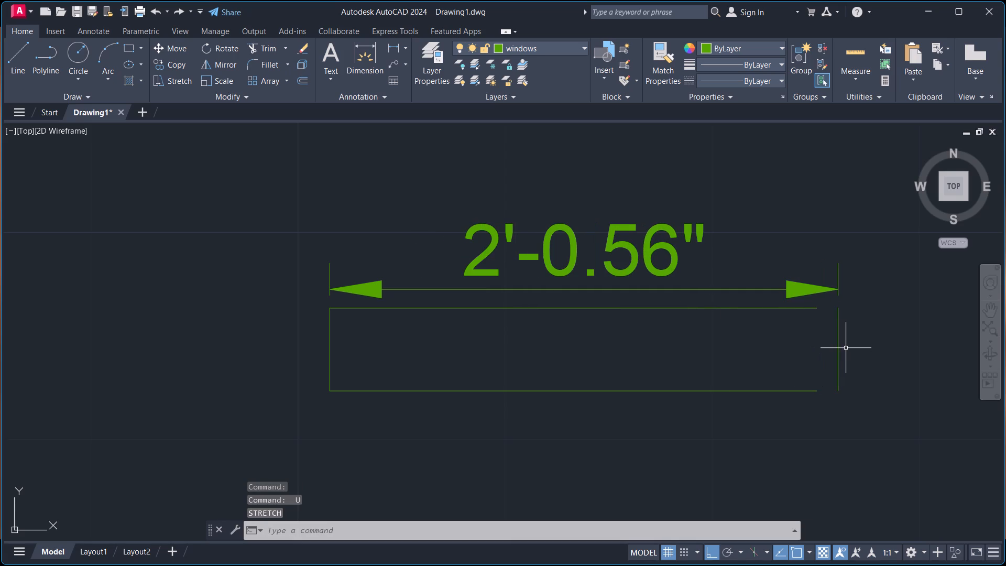
Undo the remaining stretches of the window's east end line, the overall length dimension and the extension of the two long lines.
{"action": "left_click", "coordinate": [837, 349]}
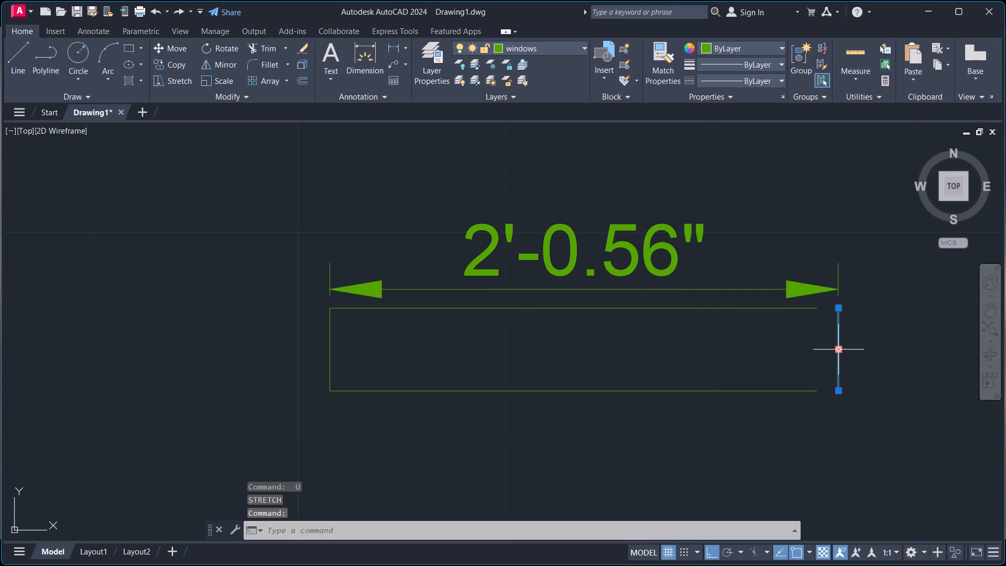
{"action": "key", "text": "space"}
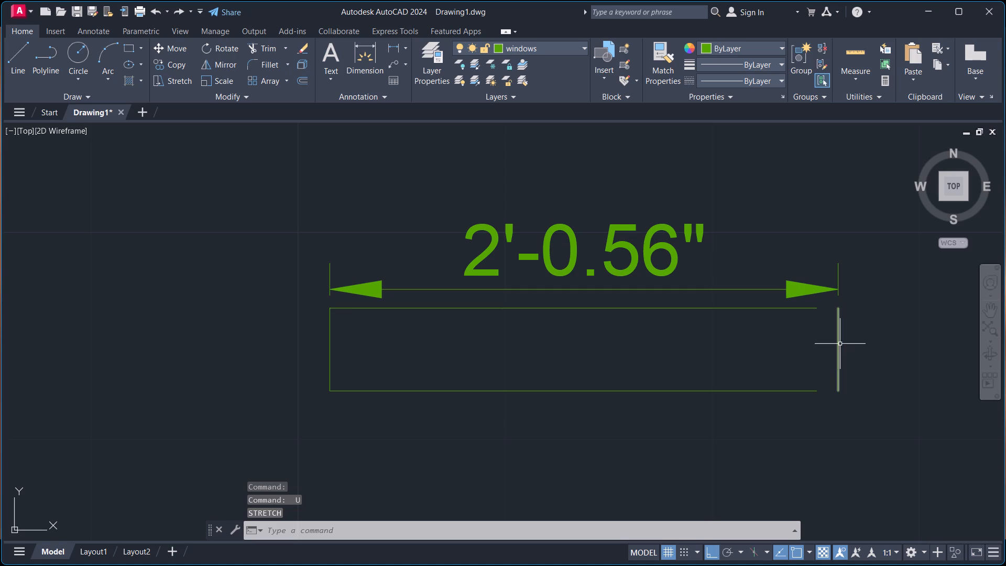
{"action": "left_click", "coordinate": [840, 344]}
{"action": "key", "text": "space"}
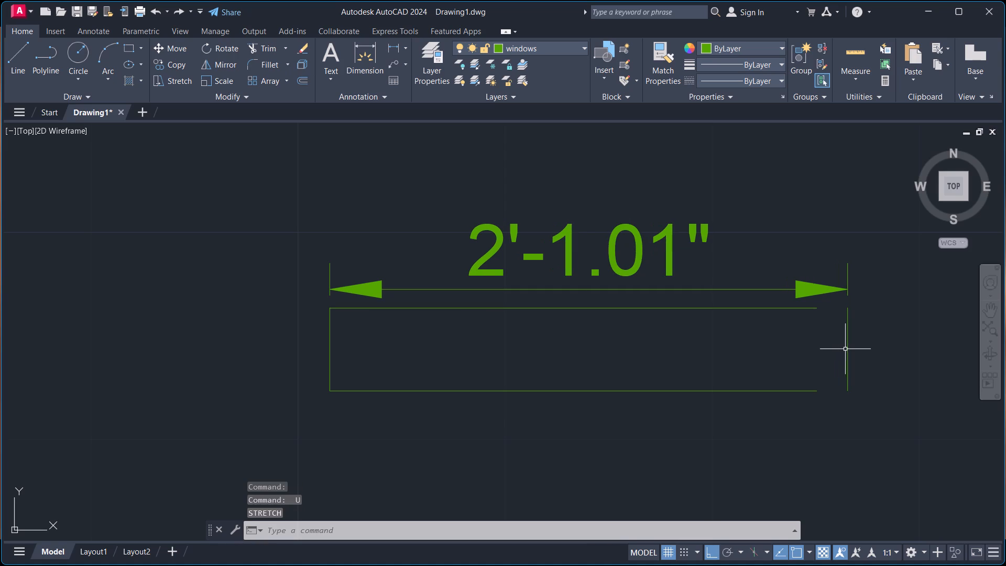
{"action": "key", "text": "space"}
{"action": "key", "text": "space"}
{"action": "key", "text": "space"}
{"action": "key", "text": "space"}
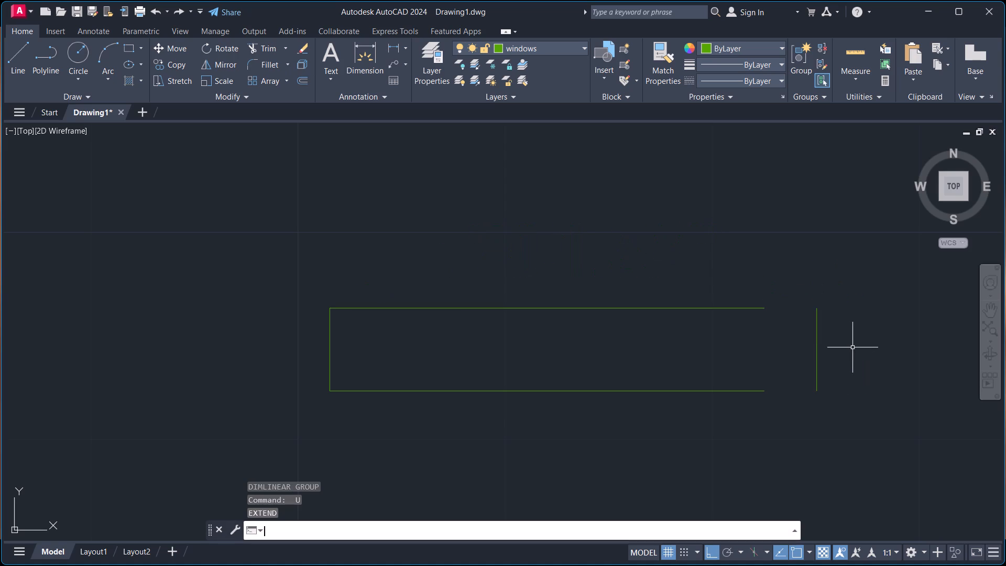
Erase the window's east end line.
{"action": "left_click", "coordinate": [818, 349]}
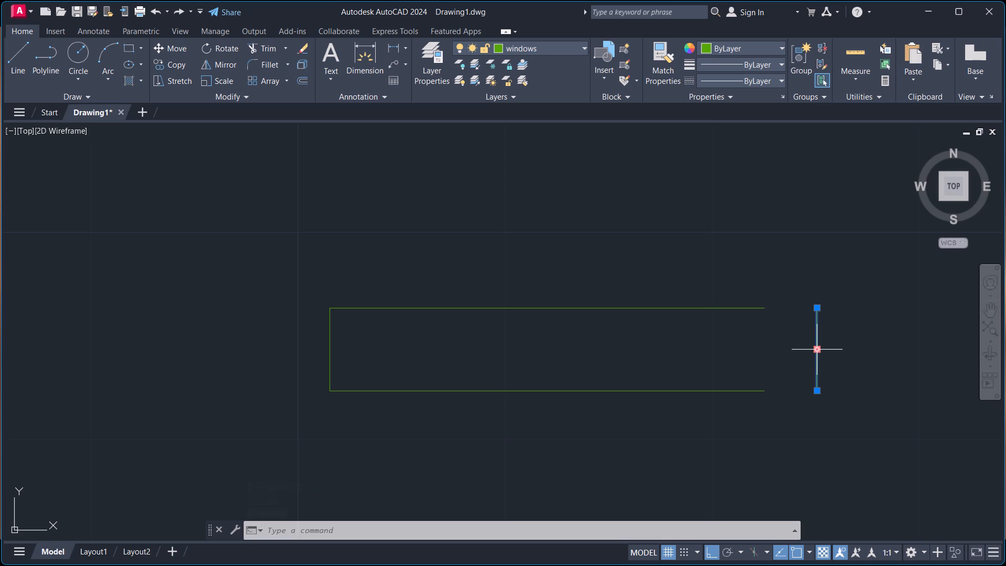
{"action": "key", "text": "e"}
{"action": "key", "text": "Return"}
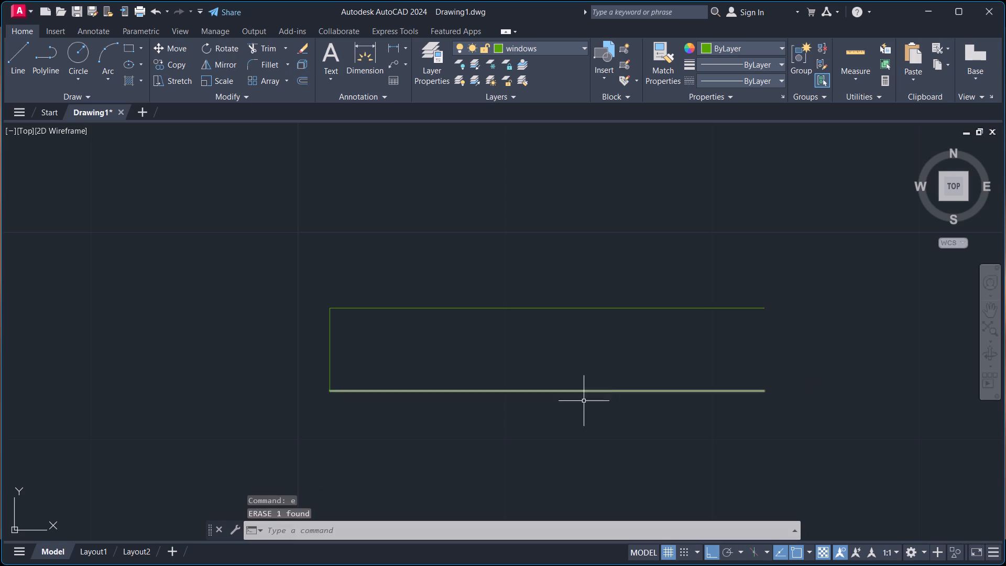
Draw a 2' horizontal guide line below the window, starting in line with its west end, and continue vertically past the window's north line.
{"action": "key", "text": "l"}
{"action": "key", "text": "Return"}
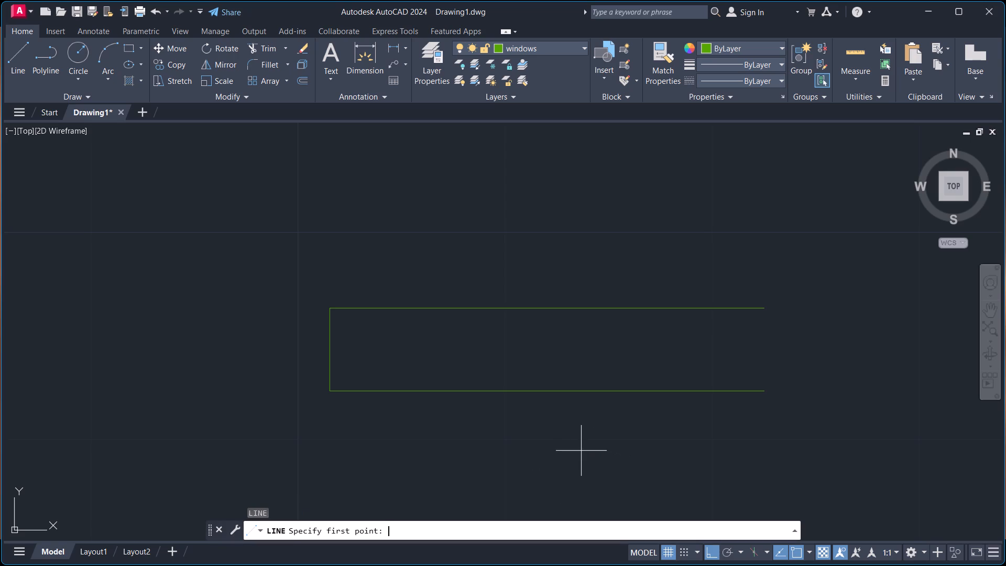
{"action": "left_click", "coordinate": [332, 430]}
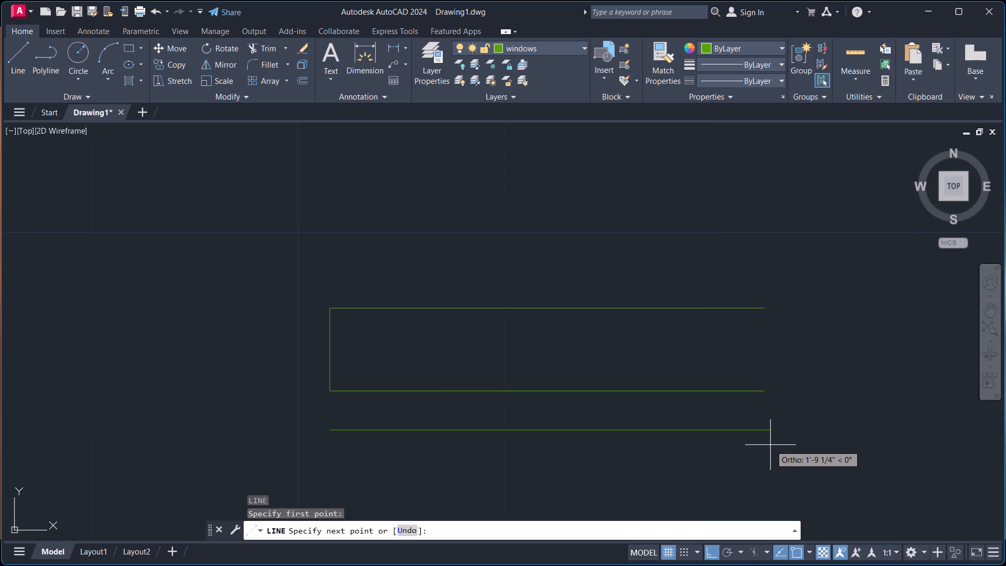
{"action": "key", "text": "2"}
{"action": "key", "text": "apostrophe"}
{"action": "key", "text": "Return"}
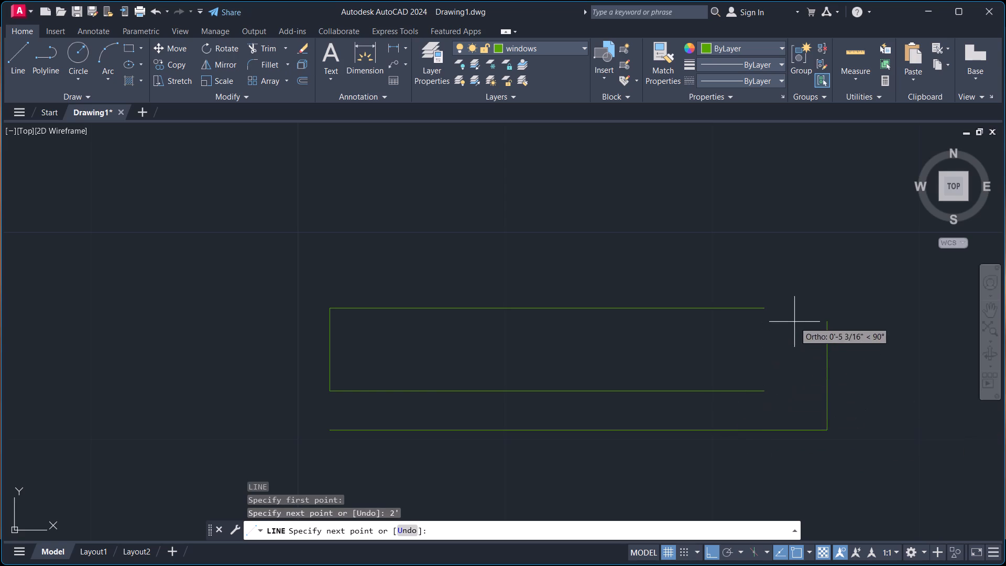
{"action": "left_click", "coordinate": [808, 275]}
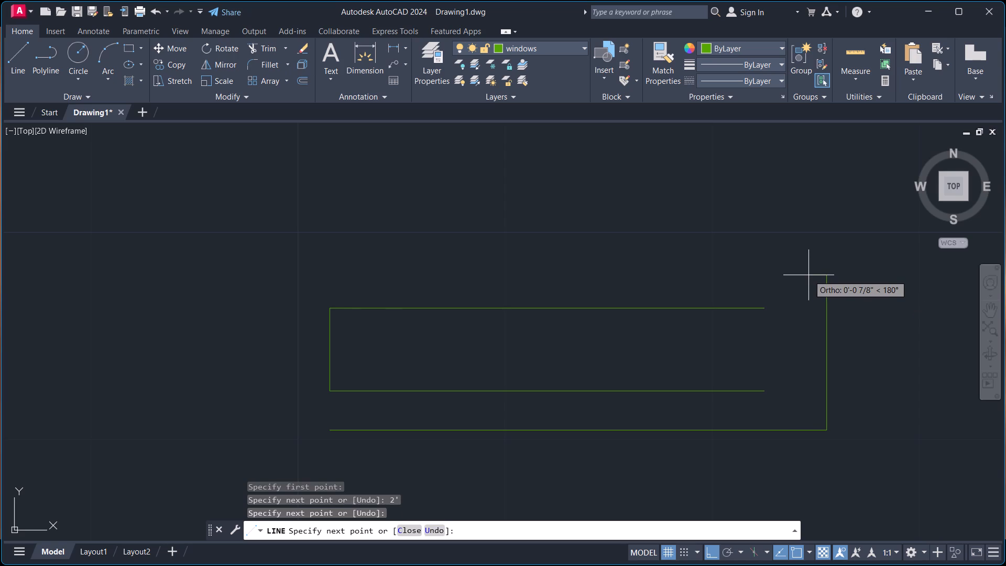
{"action": "key", "text": "Escape"}
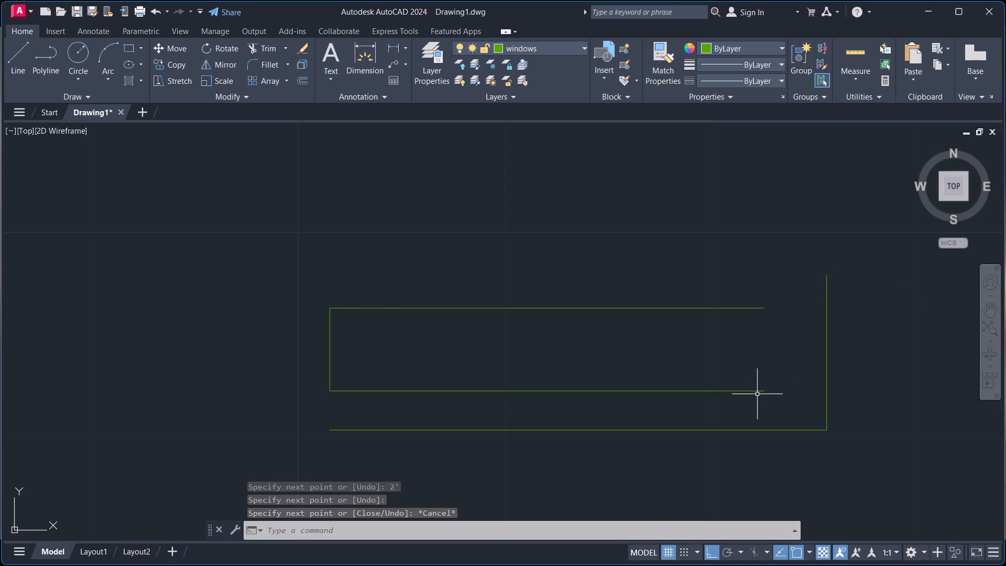
Extend the window's two long horizontal lines east to the new vertical line.
{"action": "type", "text": "ex"}
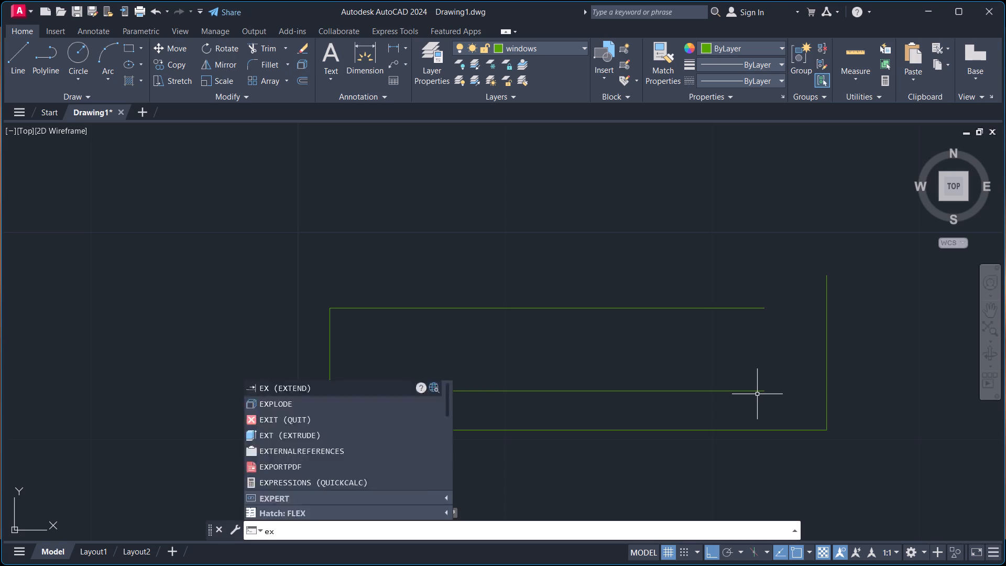
{"action": "key", "text": "Return"}
{"action": "left_click", "coordinate": [744, 390]}
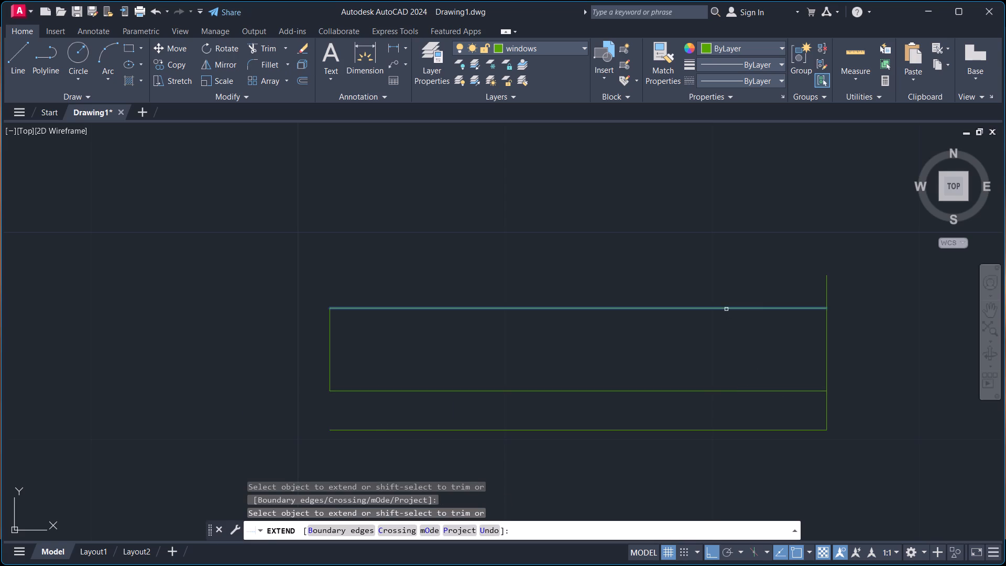
{"action": "left_click", "coordinate": [726, 309]}
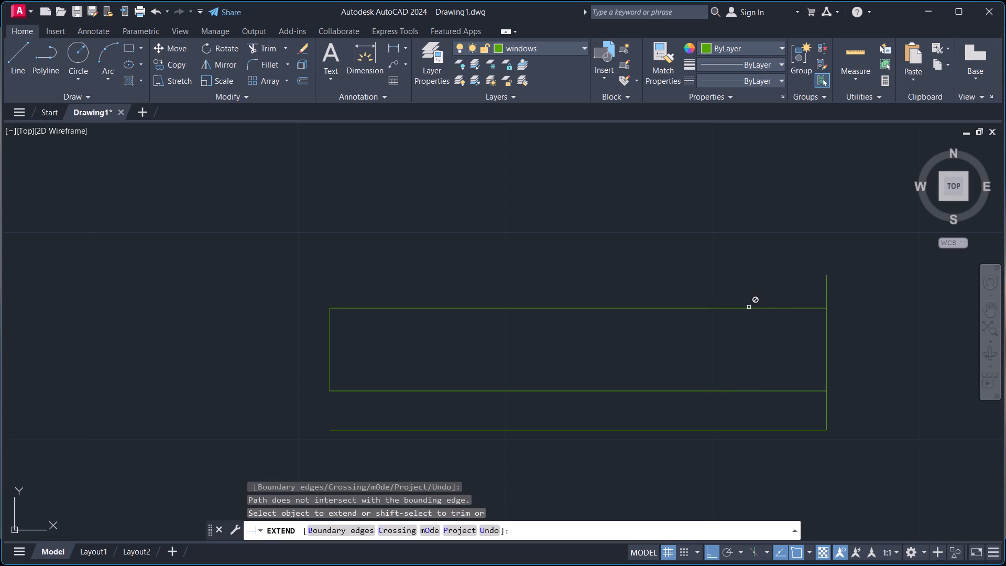
{"action": "key", "text": "Escape"}
Trim the vertical line's excess above and below the window, and remove the horizontal guide line below it.
{"action": "type", "text": "tr"}
{"action": "key", "text": "Return"}
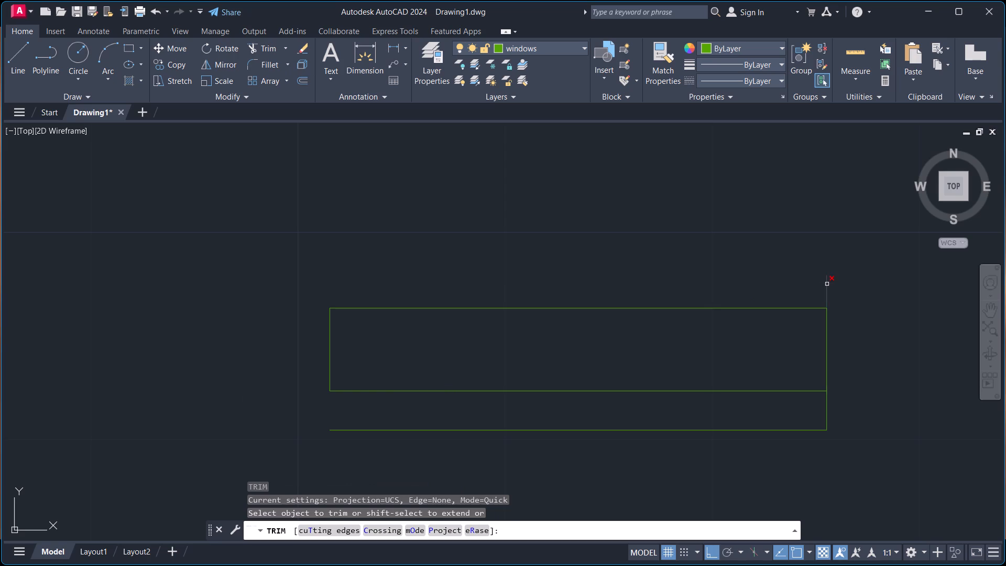
{"action": "left_click", "coordinate": [827, 284]}
{"action": "left_click", "coordinate": [825, 402]}
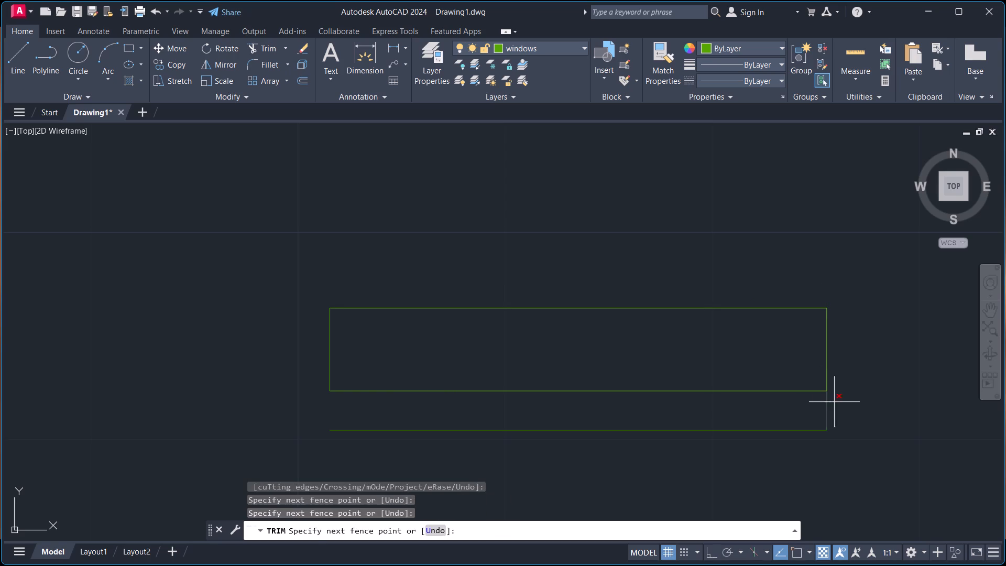
{"action": "left_click", "coordinate": [768, 447]}
{"action": "left_click_drag", "start_coordinate": [846, 409], "coordinate": [757, 408]}
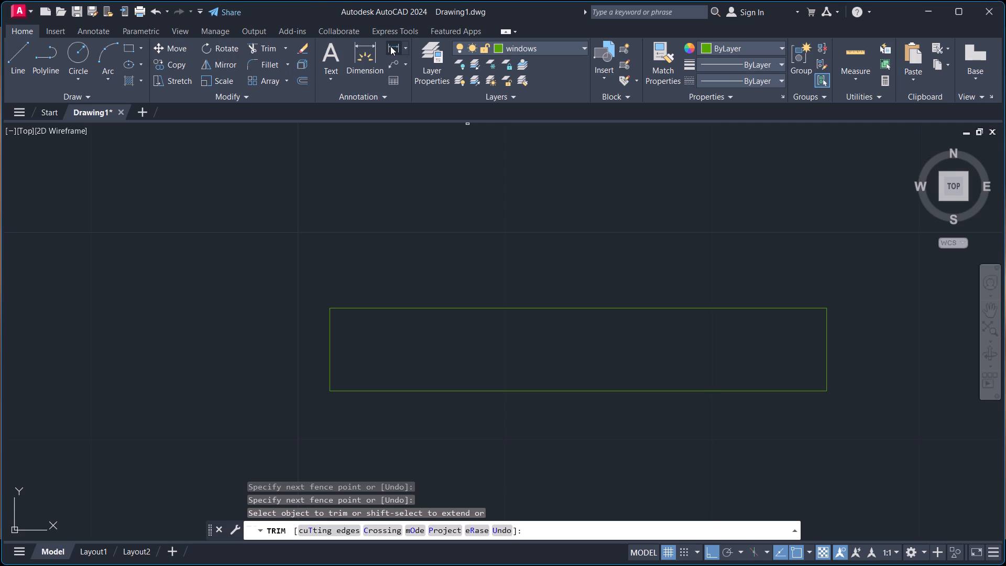
Check the window's overall length with a linear dimension between its two north corners, without placing the dimension.
{"action": "left_click", "coordinate": [390, 46]}
{"action": "left_click", "coordinate": [330, 306]}
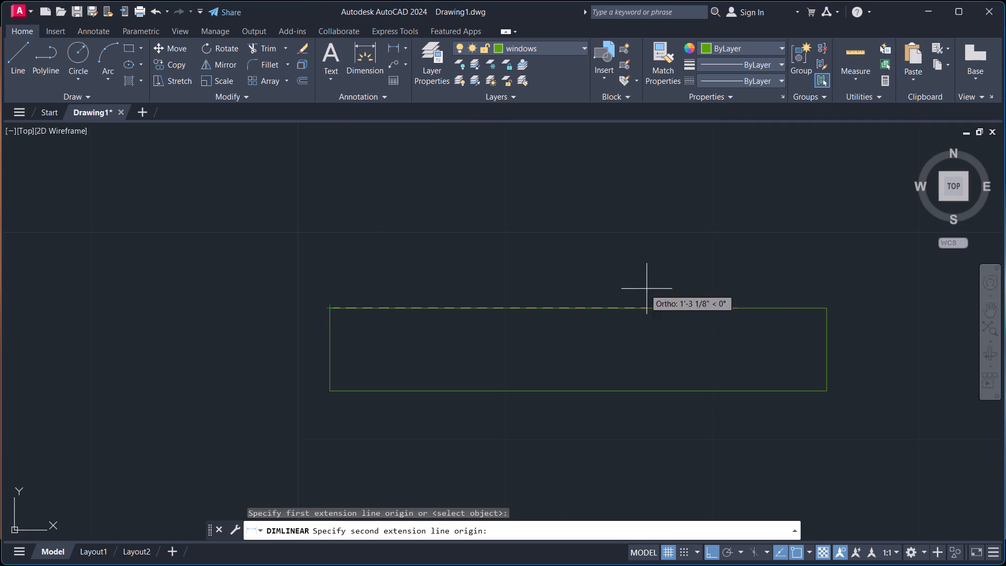
{"action": "left_click", "coordinate": [824, 310]}
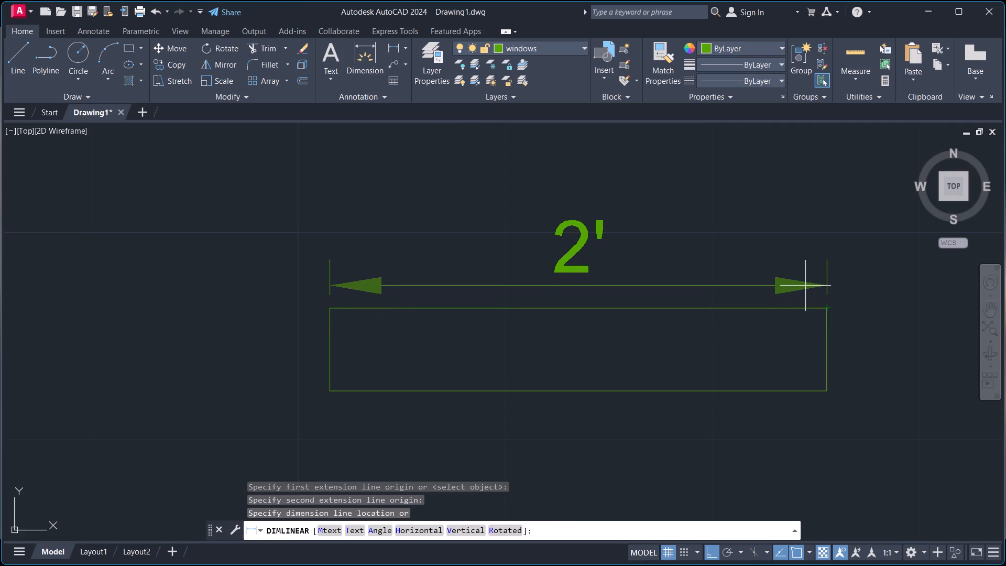
{"action": "key", "text": "Escape"}
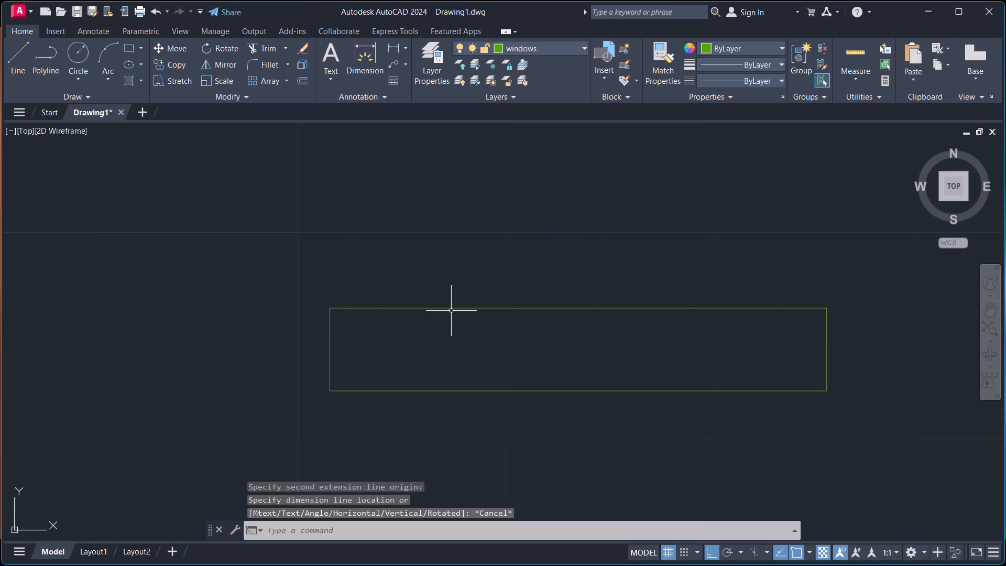
Offset the window's west and east end lines 0.5" inward.
{"action": "key", "text": "o"}
{"action": "key", "text": "Return"}
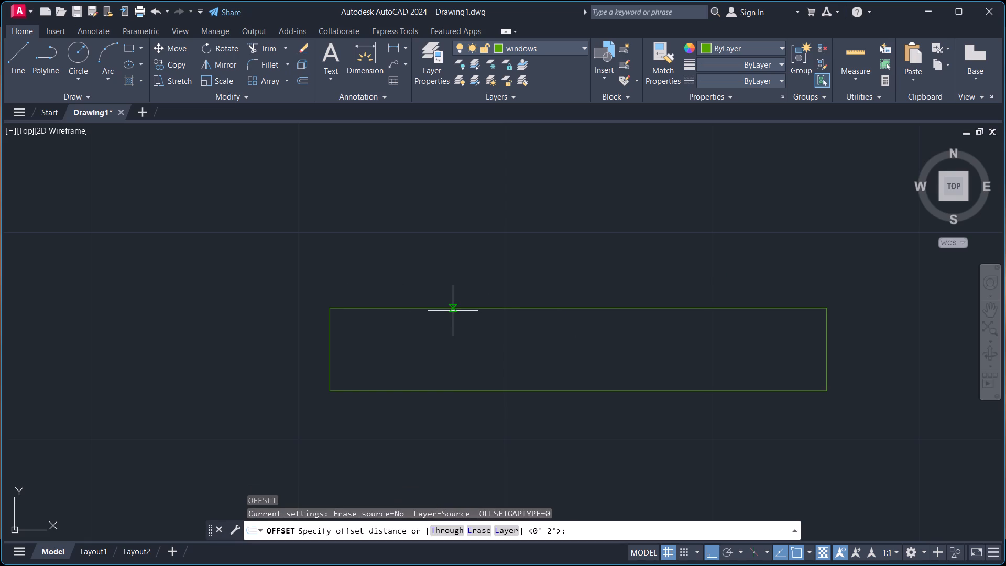
{"action": "left_click", "coordinate": [329, 348]}
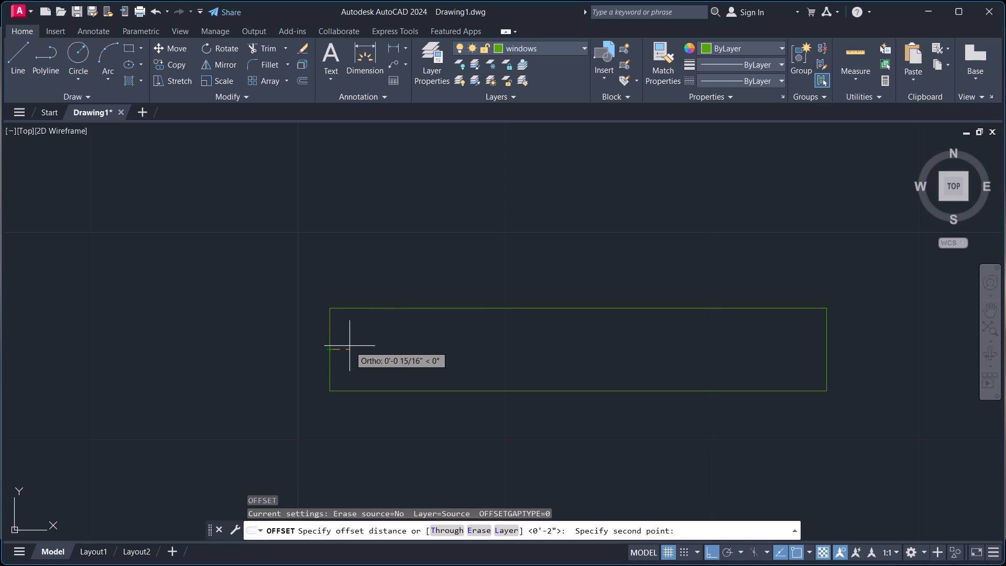
{"action": "type", "text": "0.5\""}
{"action": "key", "text": "Return"}
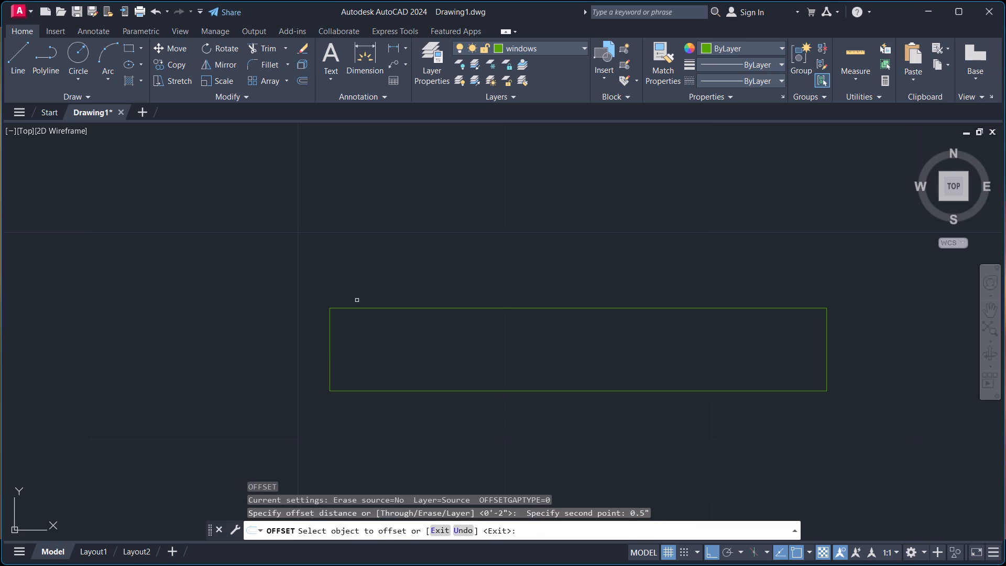
{"action": "left_click", "coordinate": [331, 347]}
{"action": "left_click", "coordinate": [352, 352]}
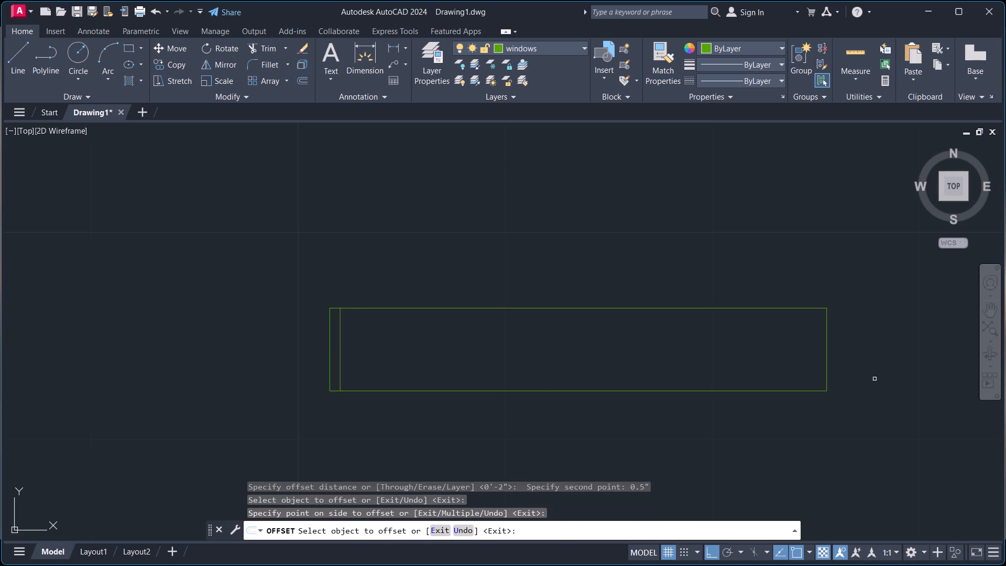
{"action": "left_click", "coordinate": [826, 356]}
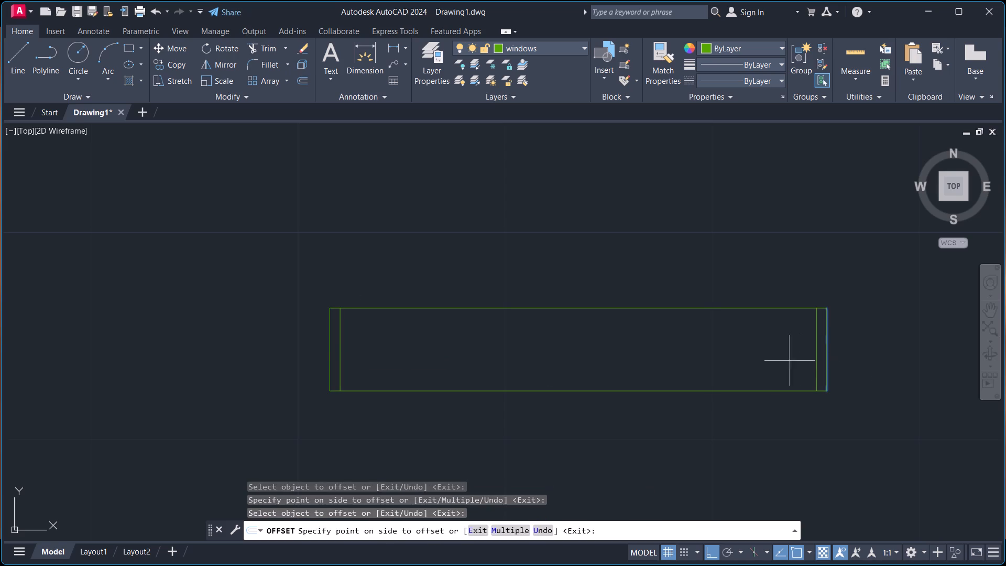
{"action": "left_click", "coordinate": [780, 361]}
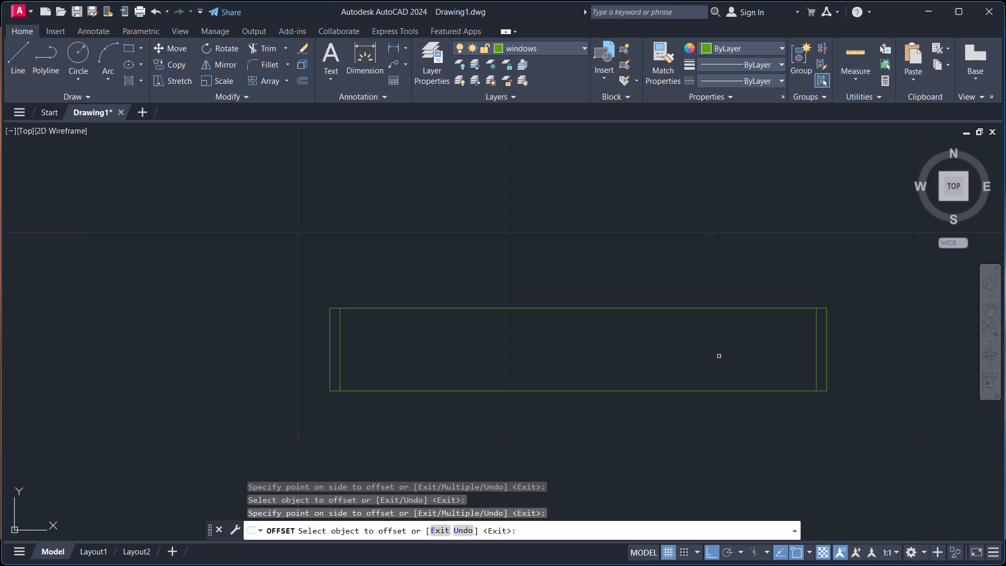
{"action": "key", "text": "Escape"}
Draw a horizontal centre line between the midpoints of the window's two inner frame lines.
{"action": "key", "text": "l"}
{"action": "key", "text": "Return"}
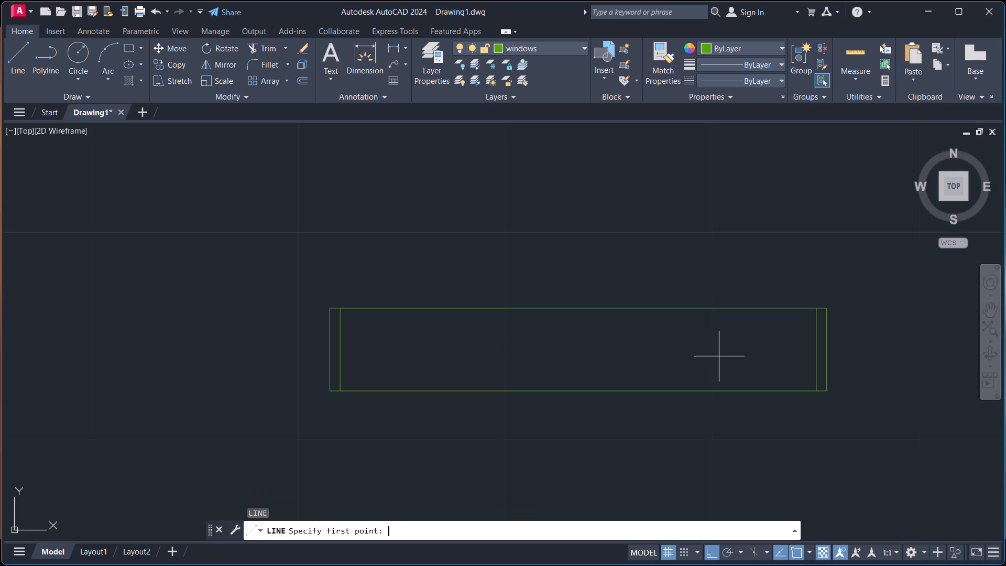
{"action": "left_click", "coordinate": [817, 347]}
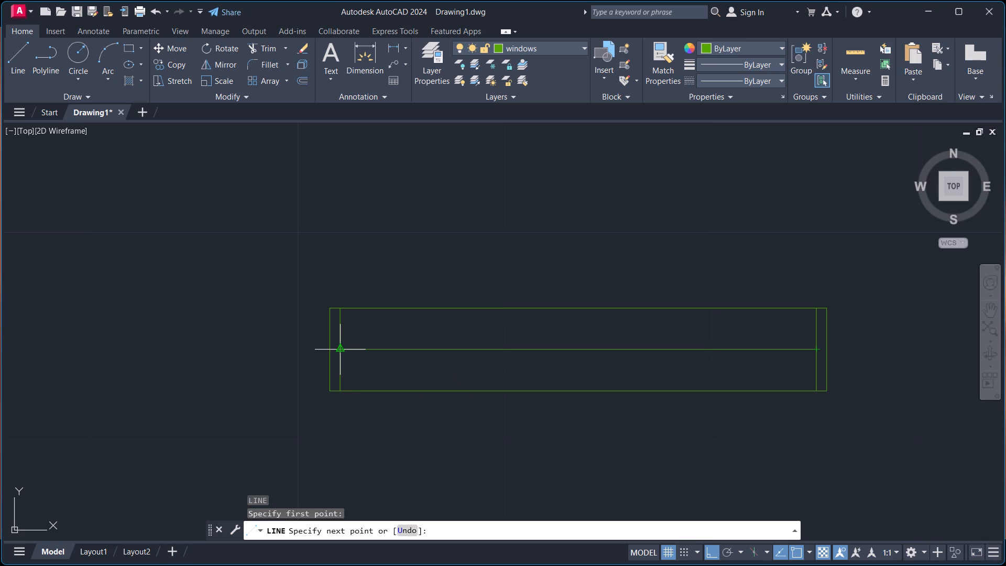
{"action": "left_click", "coordinate": [337, 345]}
{"action": "key", "text": "Escape"}
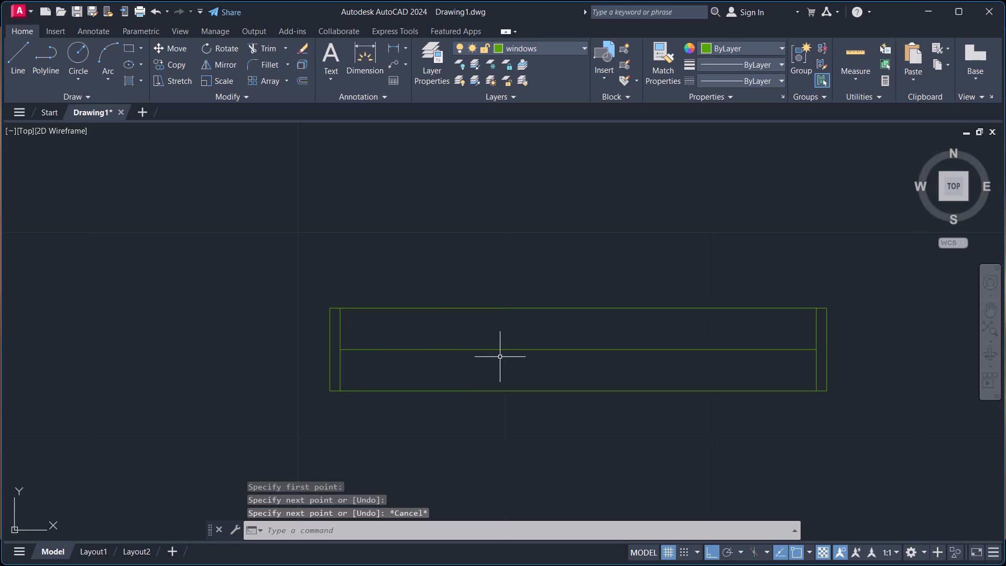
Offset the window's horizontal centre line 0.2" to the north and 0.2" to the south.
{"action": "key", "text": "o"}
{"action": "key", "text": "Return"}
{"action": "left_click", "coordinate": [560, 349]}
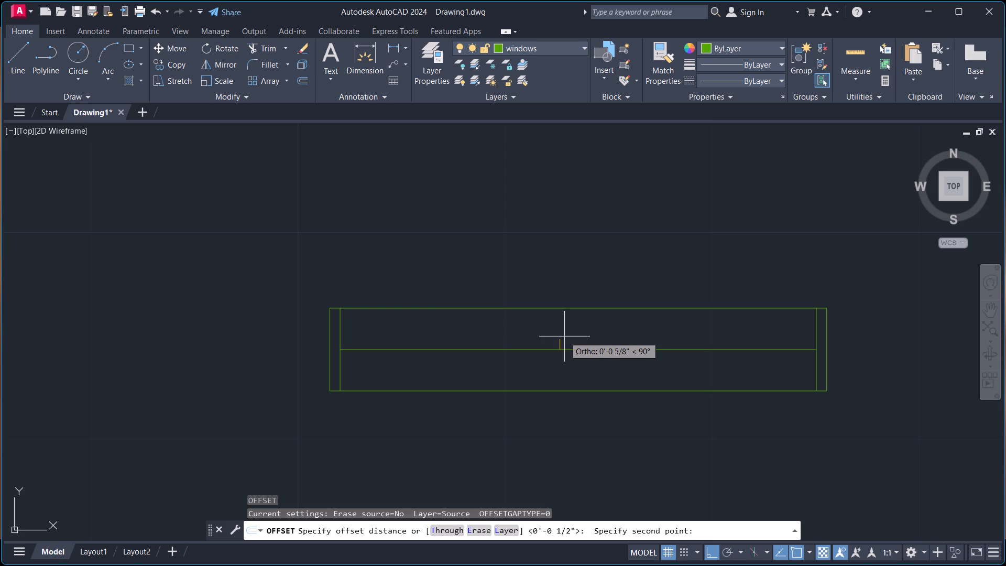
{"action": "type", "text": "0.2"}
{"action": "key", "text": "shift+quotedbl"}
{"action": "key", "text": "Return"}
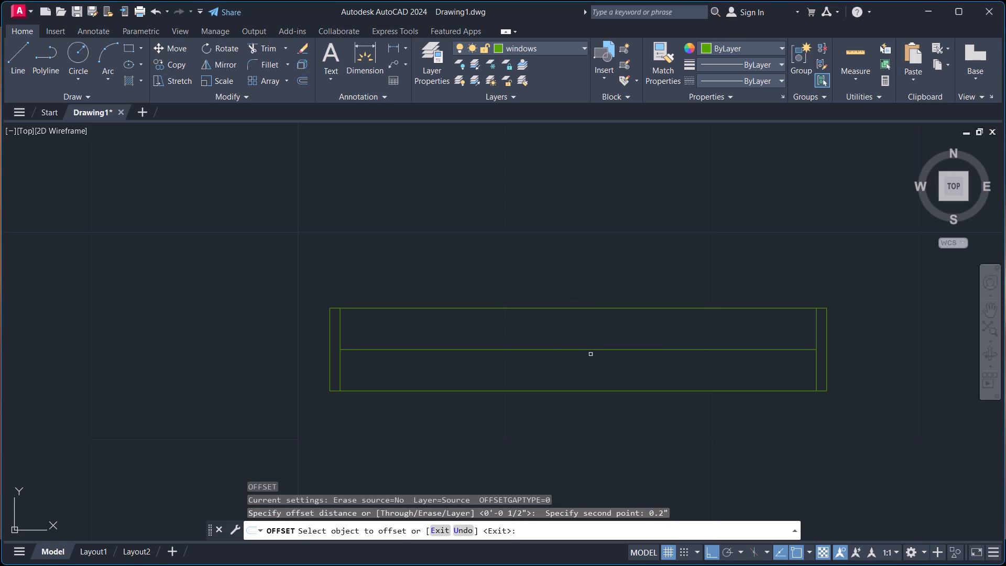
{"action": "left_click", "coordinate": [596, 350]}
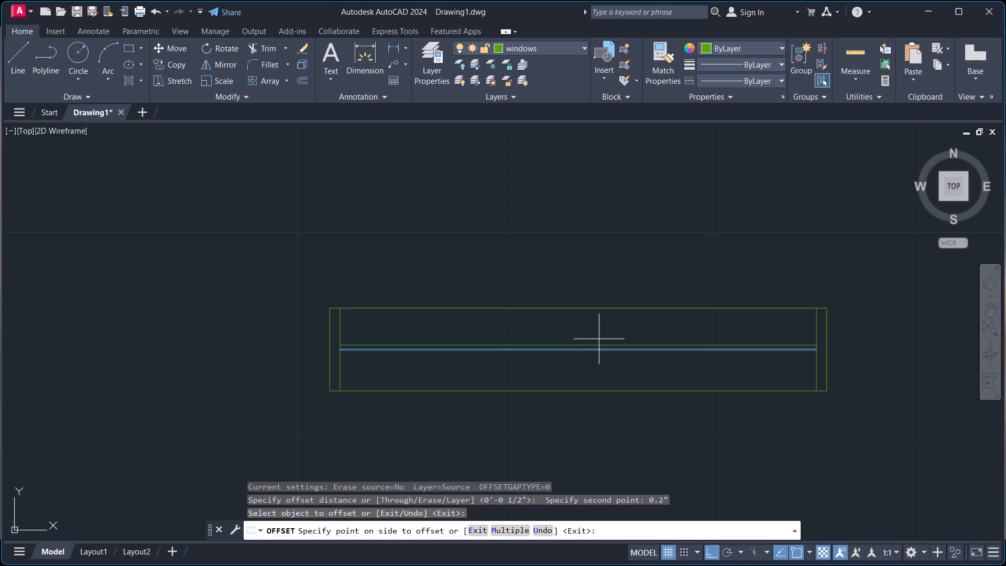
{"action": "left_click", "coordinate": [599, 338]}
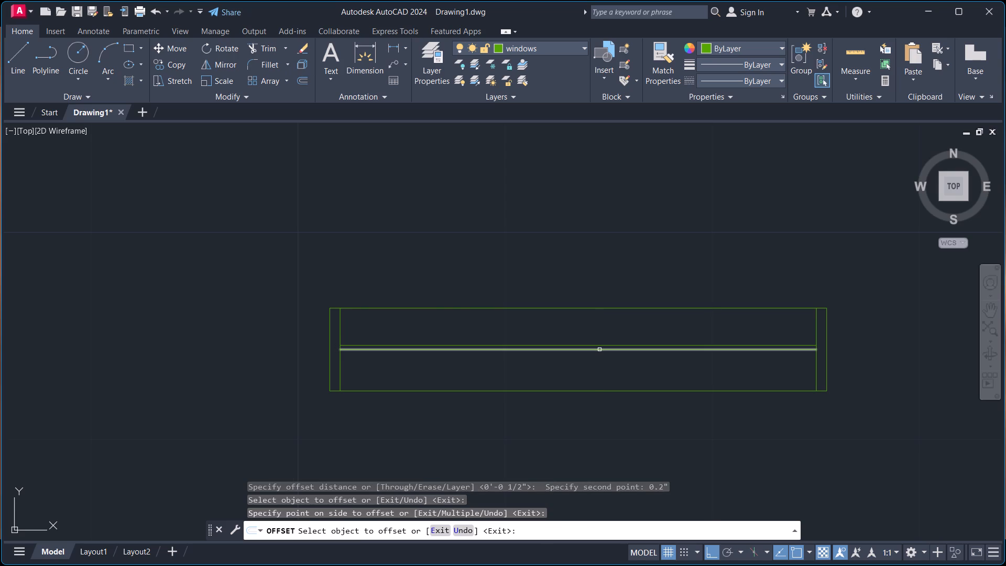
{"action": "left_click", "coordinate": [599, 350]}
{"action": "left_click", "coordinate": [597, 363]}
{"action": "scroll", "coordinate": [604, 338], "scroll_direction": "up", "scroll_amount": 2}
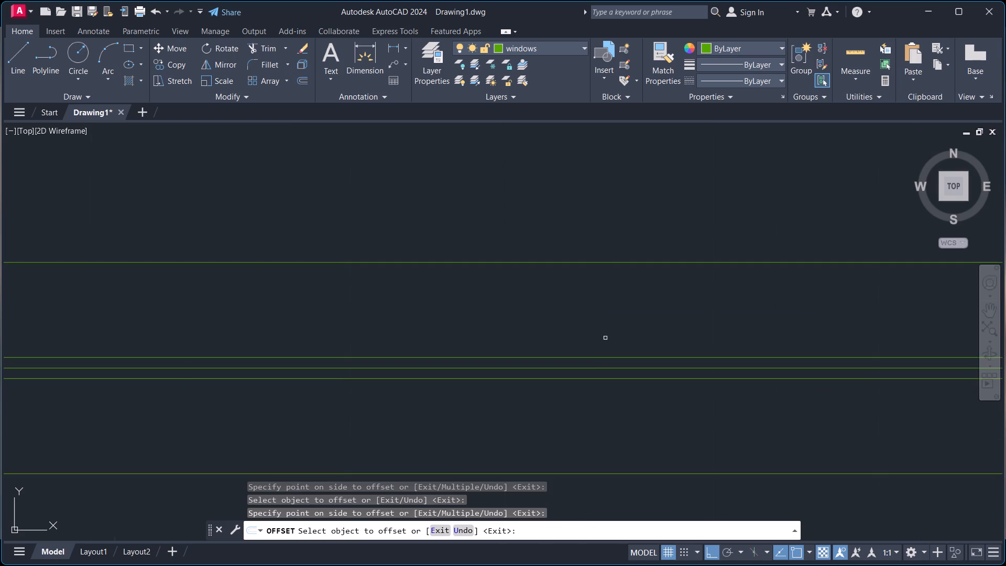
{"action": "key", "text": "Escape"}
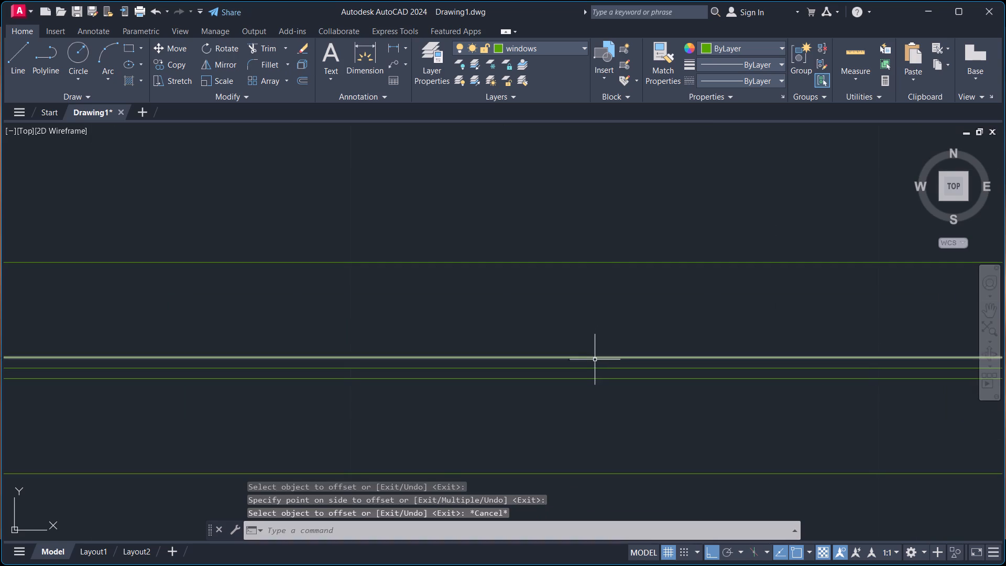
Erase the original centre line between the two offset glass lines.
{"action": "left_click", "coordinate": [591, 367]}
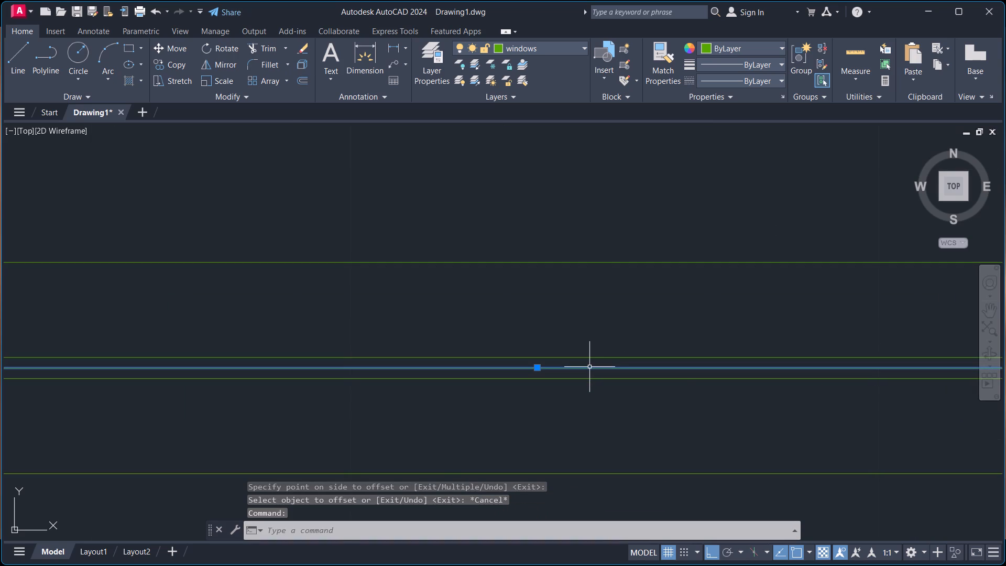
{"action": "key", "text": "e"}
{"action": "key", "text": "Return"}
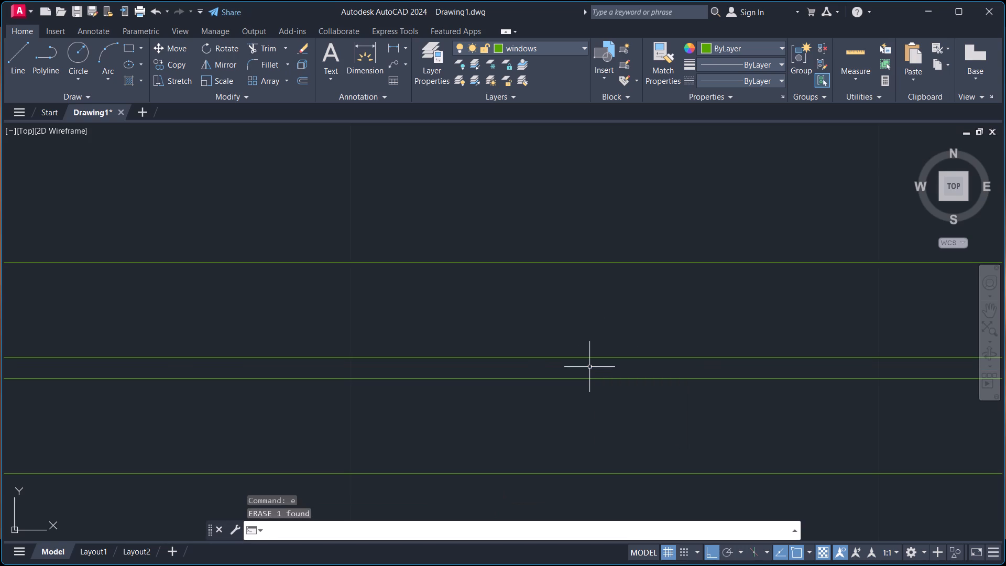
{"action": "scroll", "coordinate": [627, 329], "scroll_direction": "down", "scroll_amount": 3}
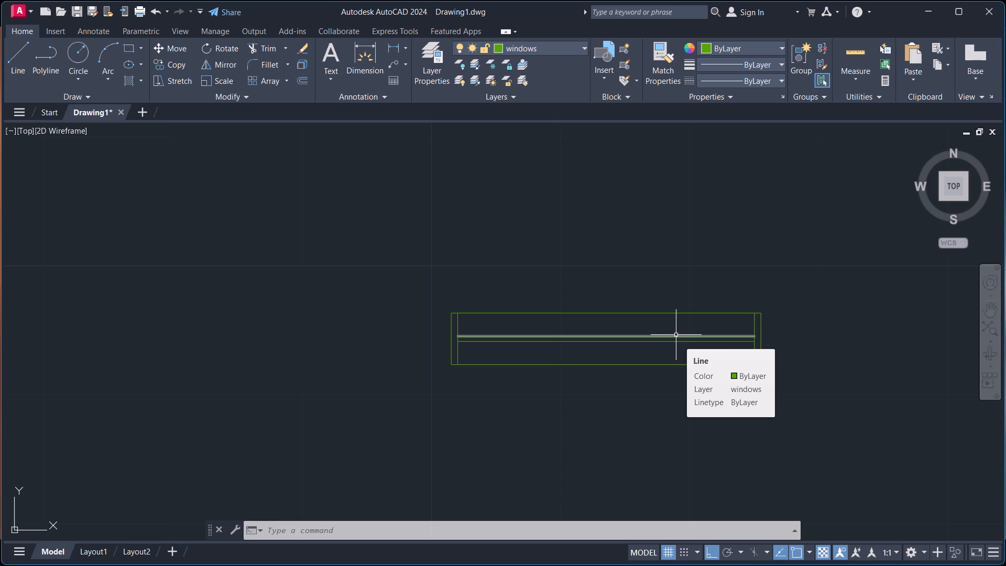
{"action": "key", "text": "Escape"}
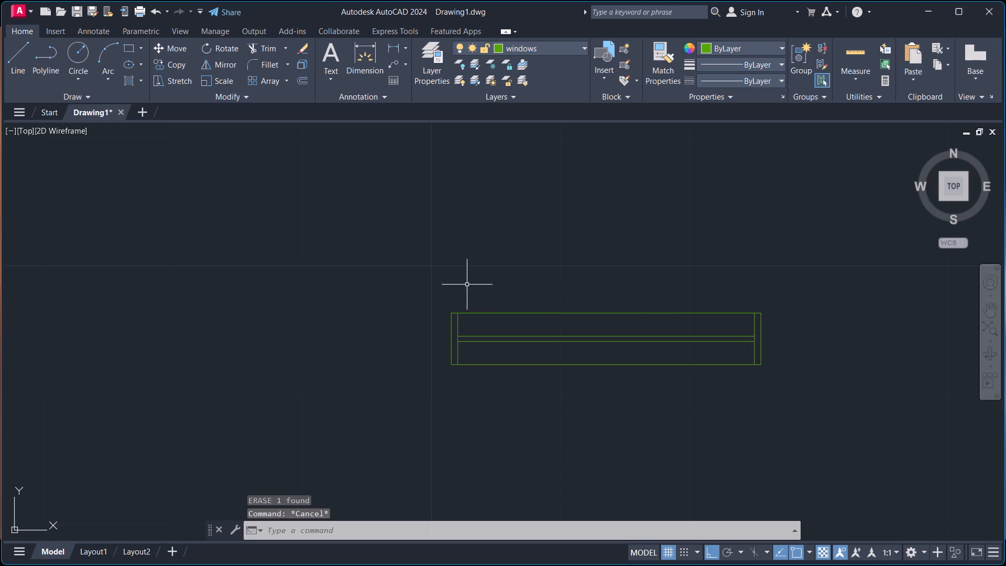
Group all the lines of the finished window into one object.
{"action": "left_click", "coordinate": [425, 281]}
{"action": "left_click", "coordinate": [841, 435]}
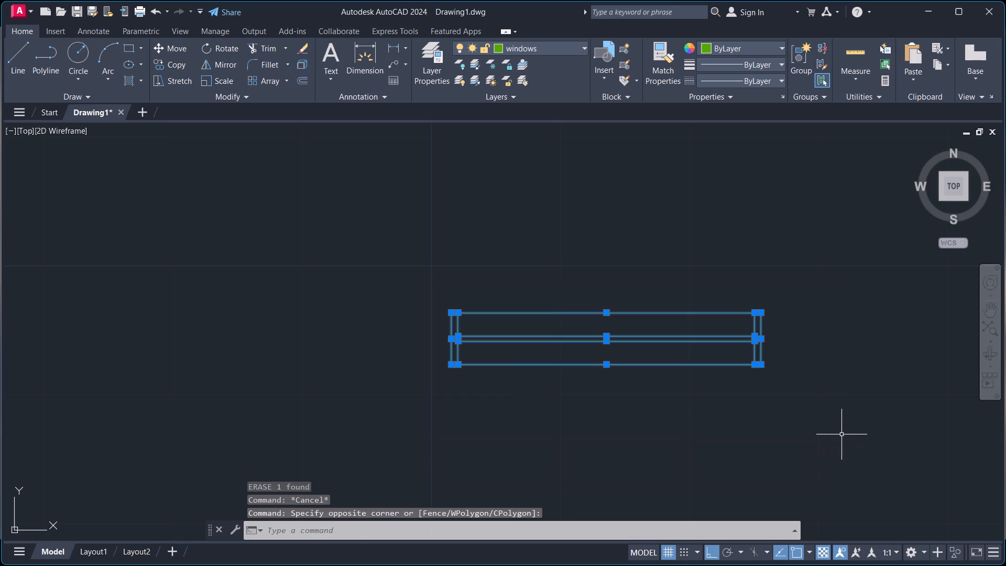
{"action": "key", "text": "g"}
{"action": "key", "text": "Return"}
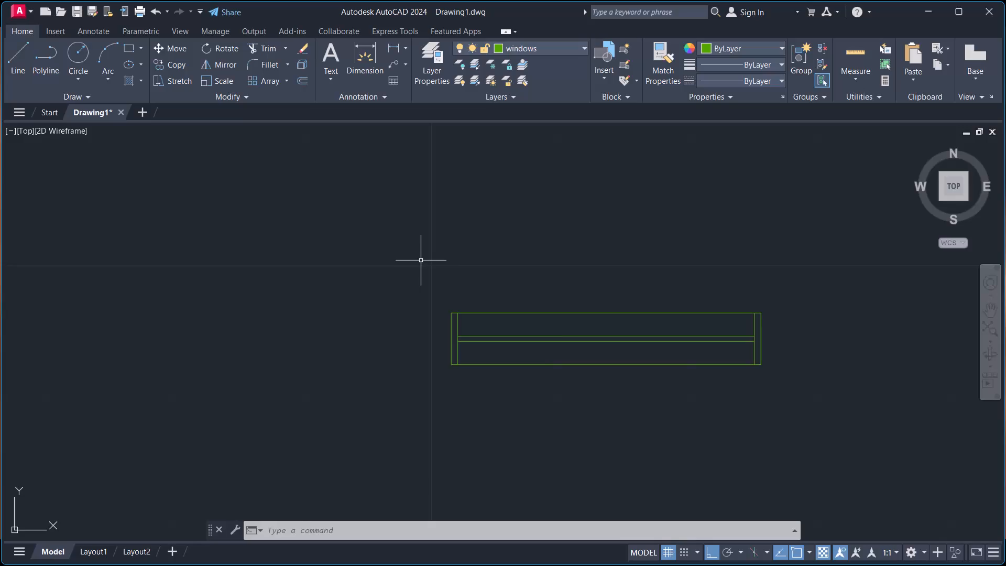
Copy the grouped window vertically, placing one copy just south of it and another about 7 11/16" north.
{"action": "left_click", "coordinate": [418, 268]}
{"action": "left_click", "coordinate": [846, 428]}
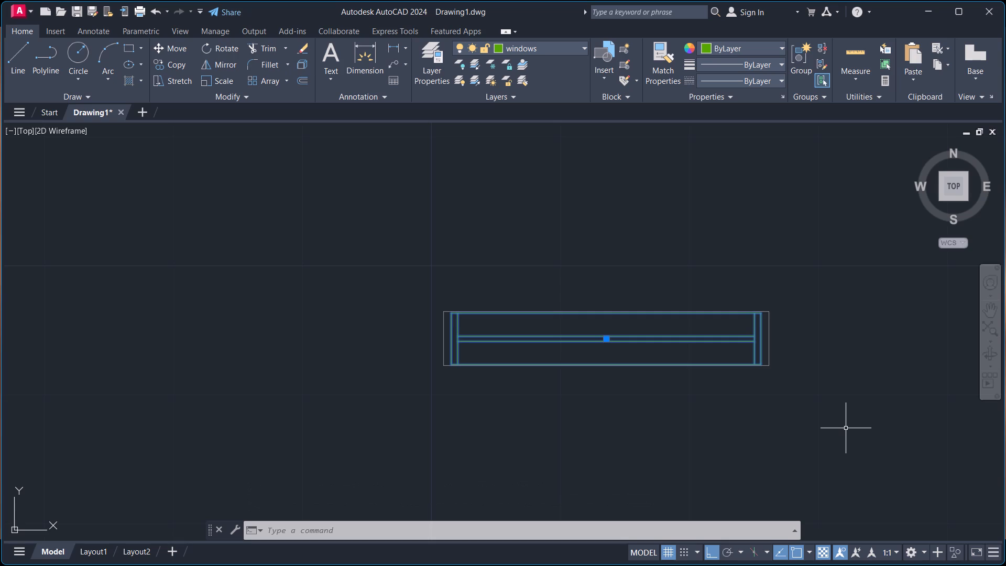
{"action": "type", "text": "co"}
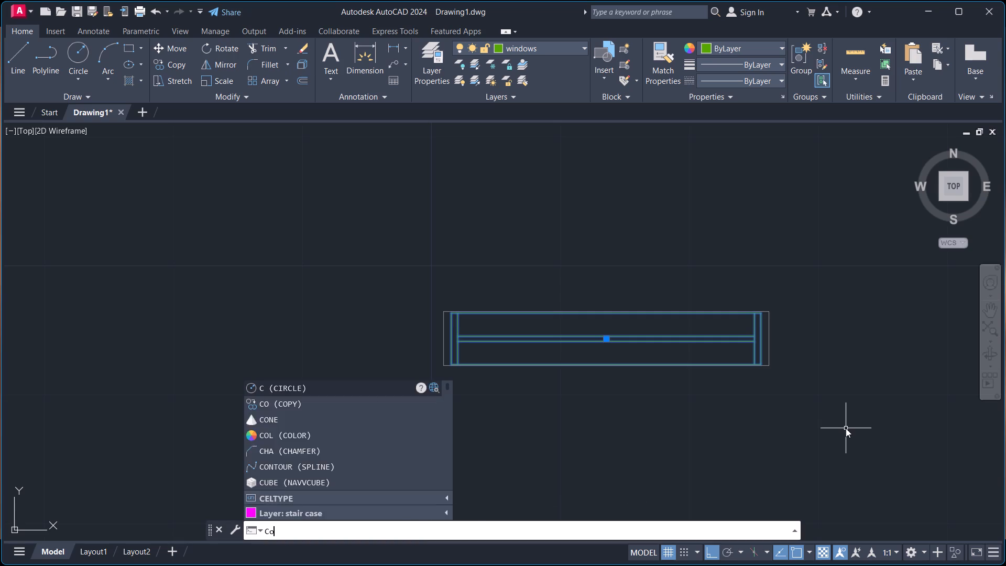
{"action": "key", "text": "Return"}
{"action": "left_click", "coordinate": [447, 365]}
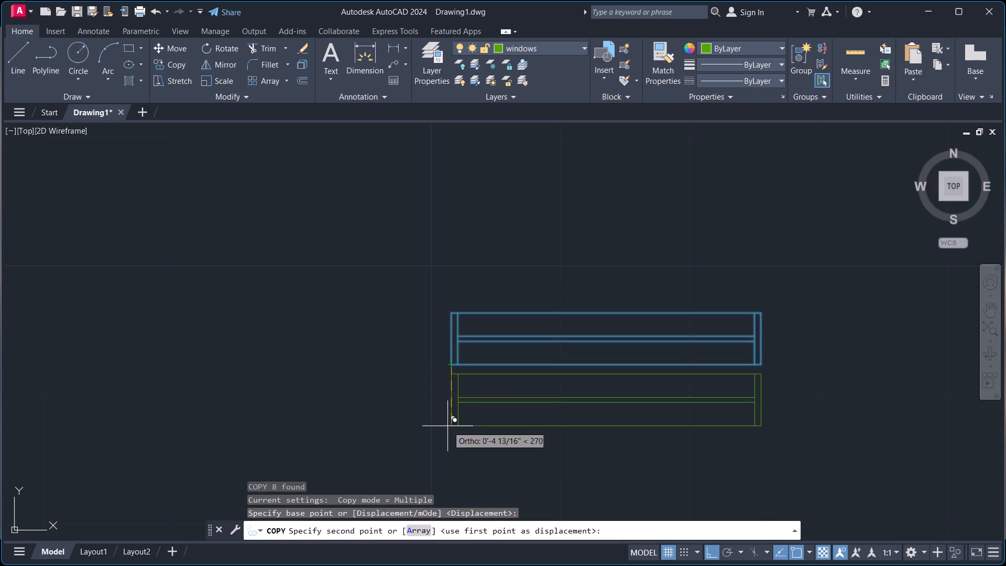
{"action": "left_click", "coordinate": [441, 439]}
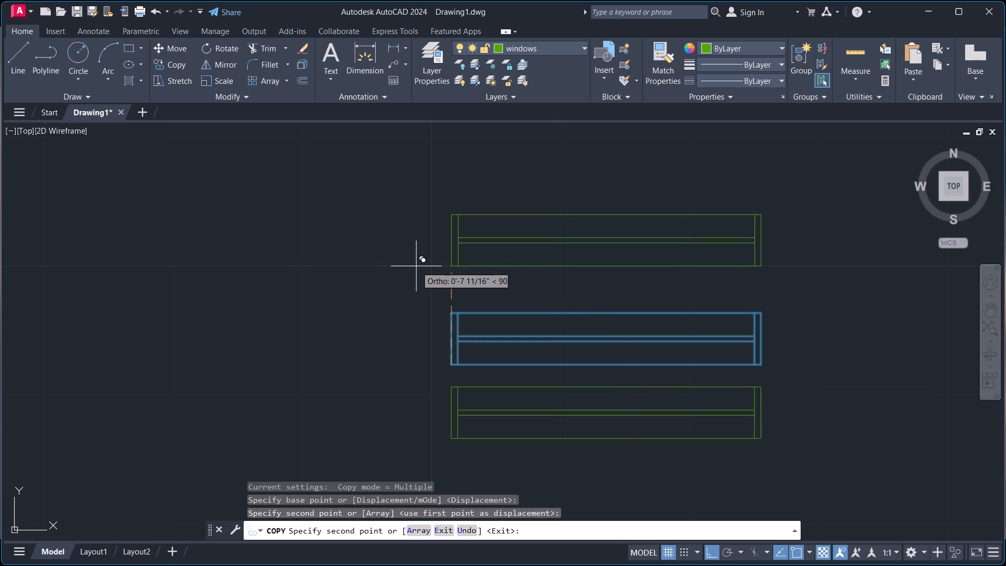
{"action": "left_click", "coordinate": [416, 266]}
{"action": "key", "text": "Escape"}
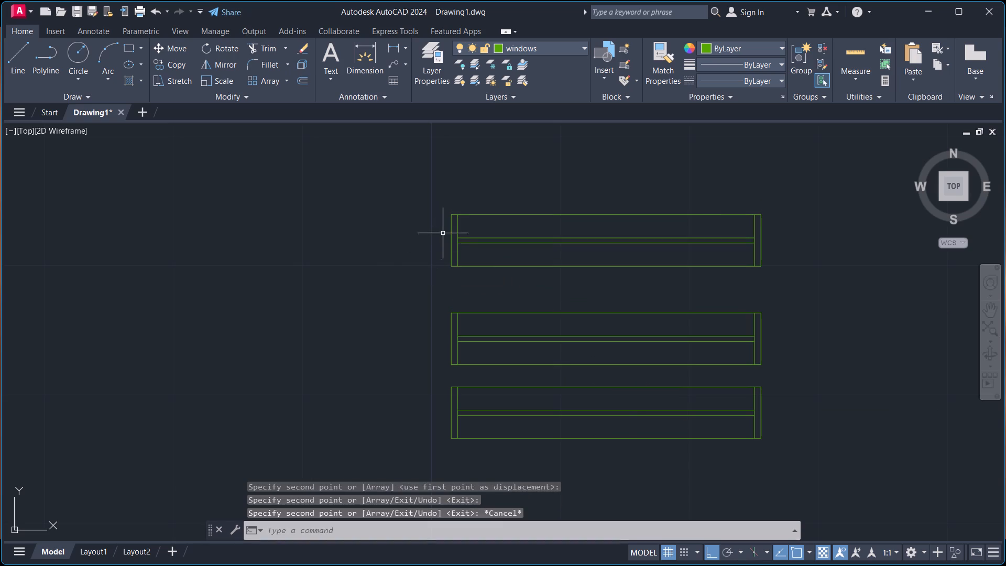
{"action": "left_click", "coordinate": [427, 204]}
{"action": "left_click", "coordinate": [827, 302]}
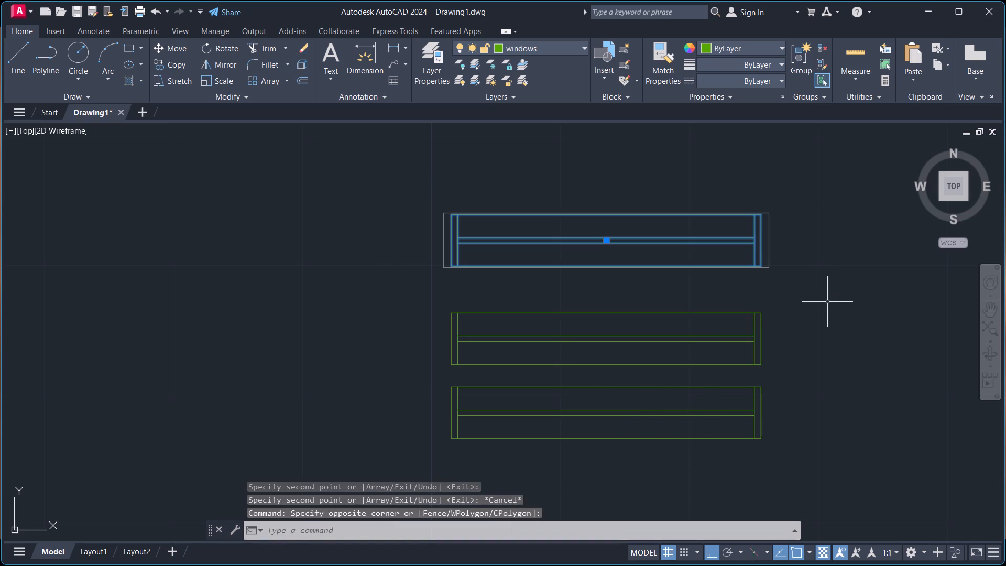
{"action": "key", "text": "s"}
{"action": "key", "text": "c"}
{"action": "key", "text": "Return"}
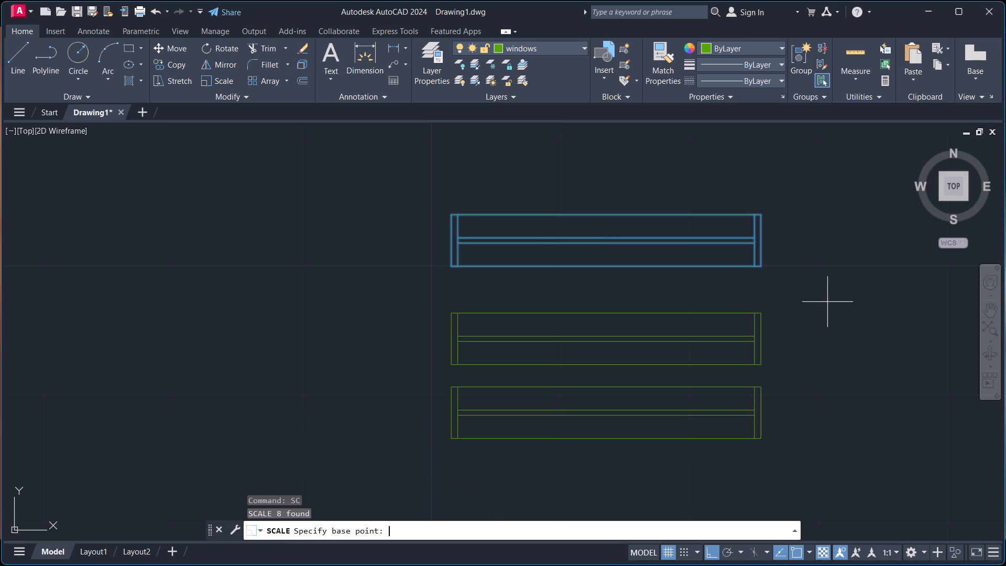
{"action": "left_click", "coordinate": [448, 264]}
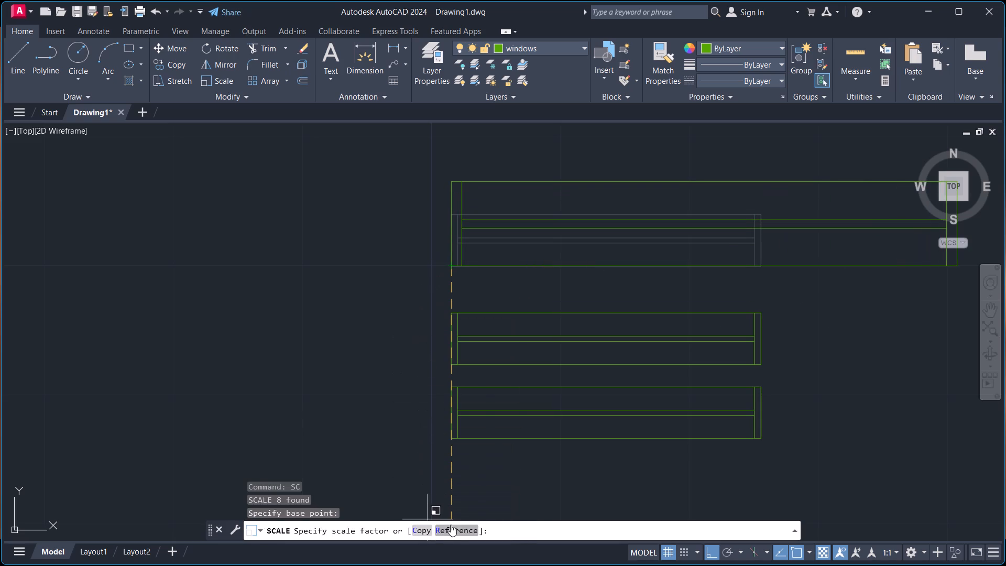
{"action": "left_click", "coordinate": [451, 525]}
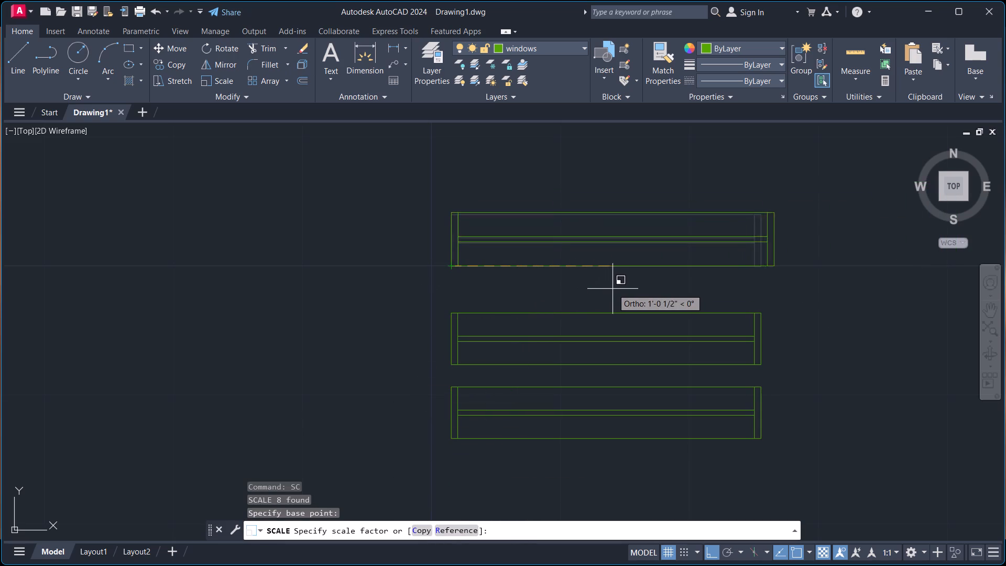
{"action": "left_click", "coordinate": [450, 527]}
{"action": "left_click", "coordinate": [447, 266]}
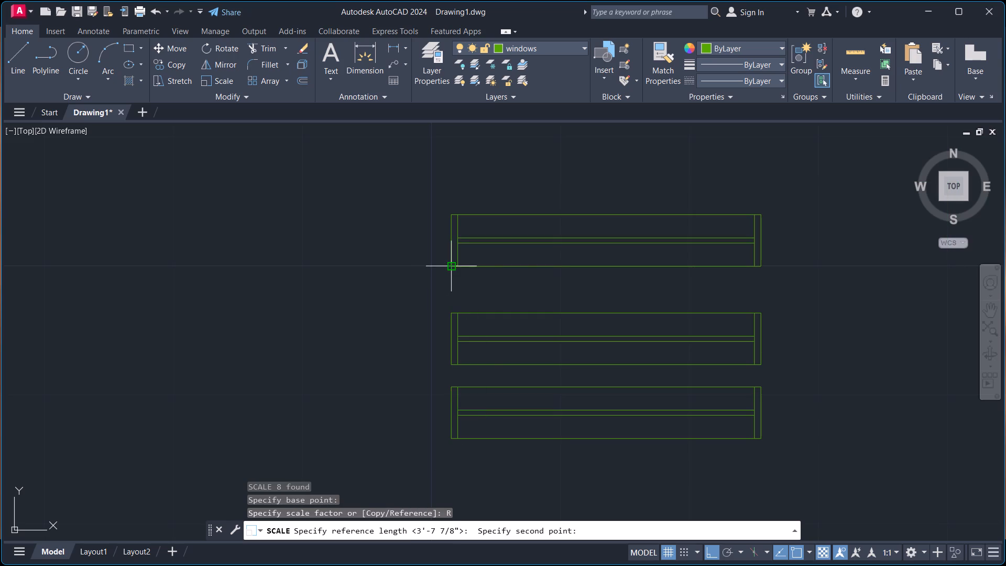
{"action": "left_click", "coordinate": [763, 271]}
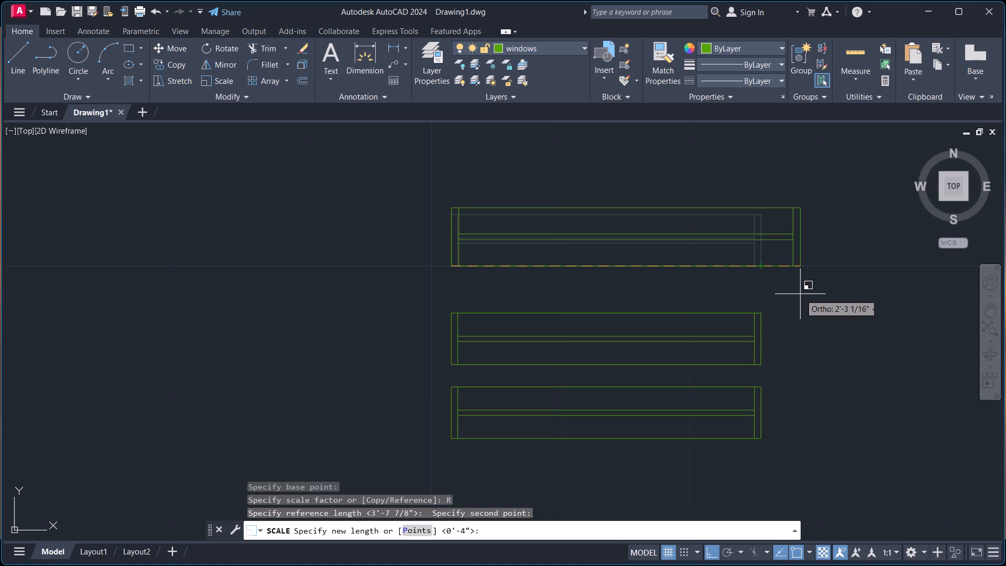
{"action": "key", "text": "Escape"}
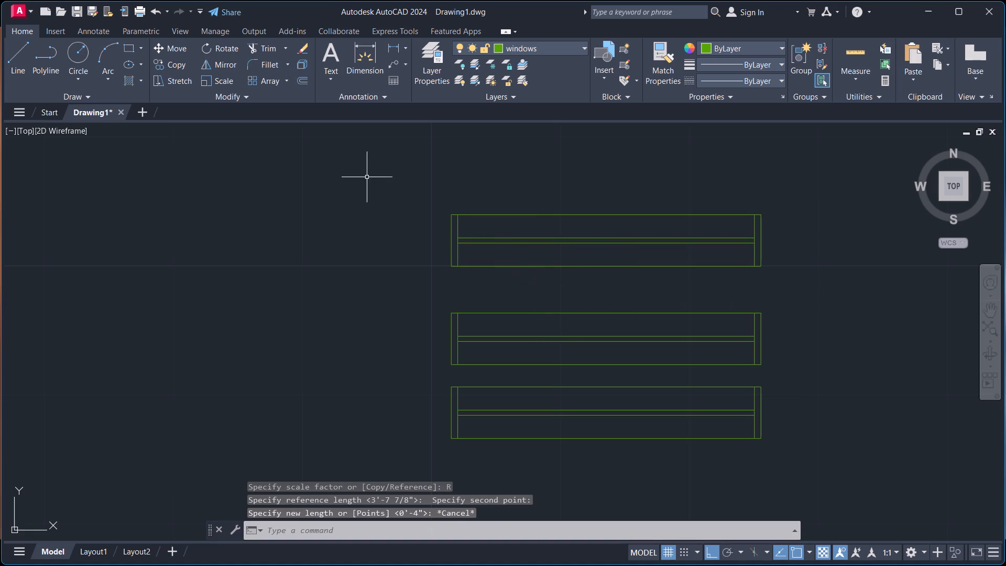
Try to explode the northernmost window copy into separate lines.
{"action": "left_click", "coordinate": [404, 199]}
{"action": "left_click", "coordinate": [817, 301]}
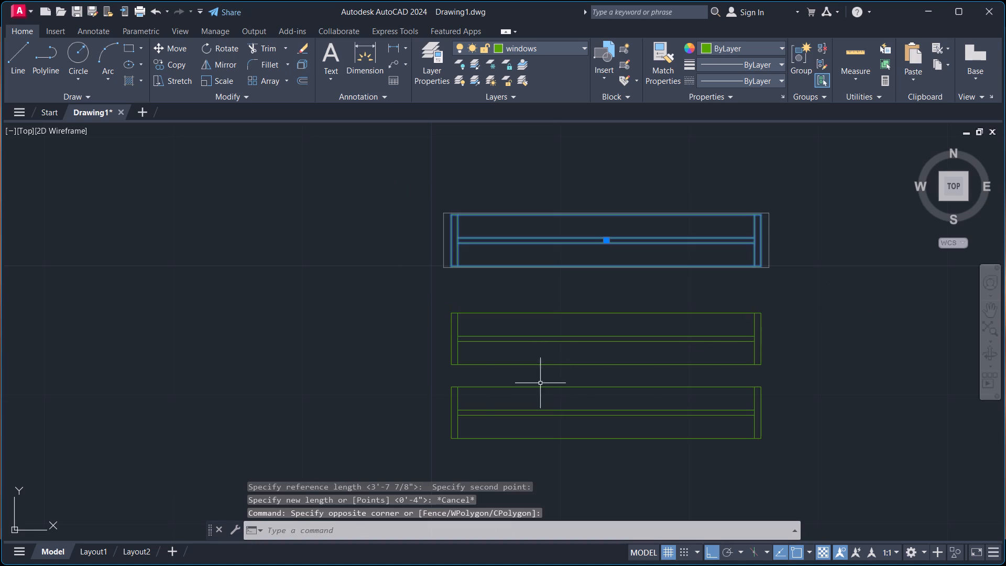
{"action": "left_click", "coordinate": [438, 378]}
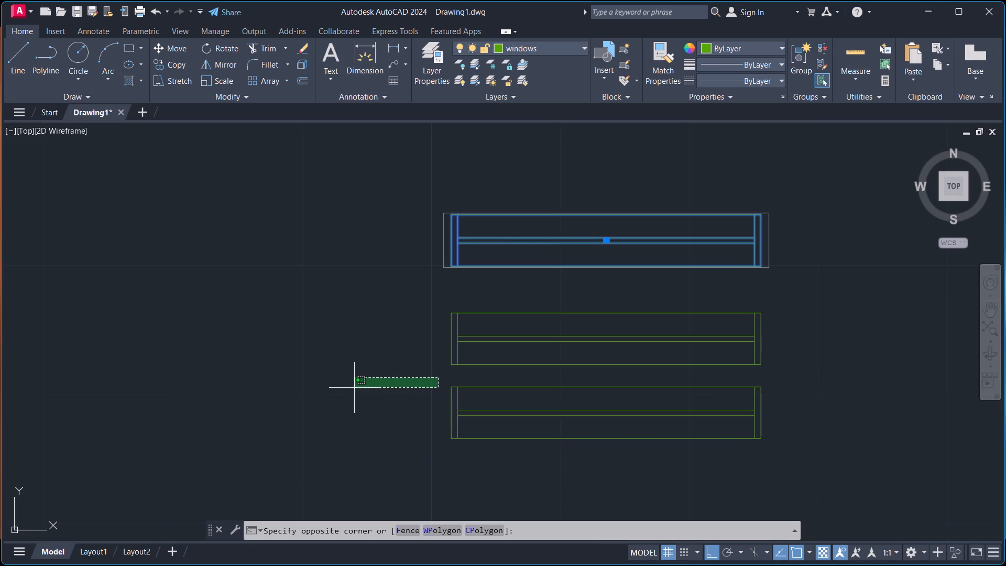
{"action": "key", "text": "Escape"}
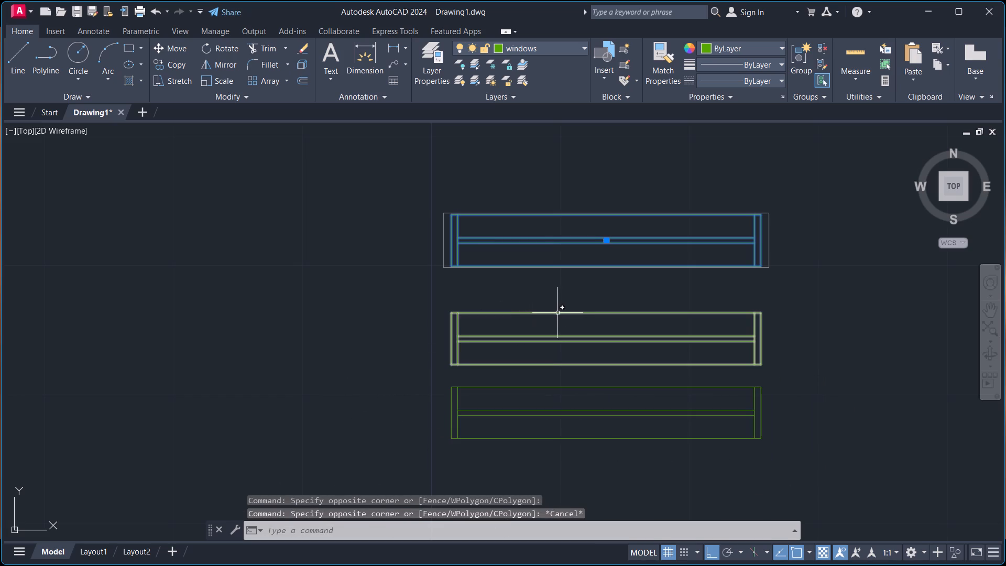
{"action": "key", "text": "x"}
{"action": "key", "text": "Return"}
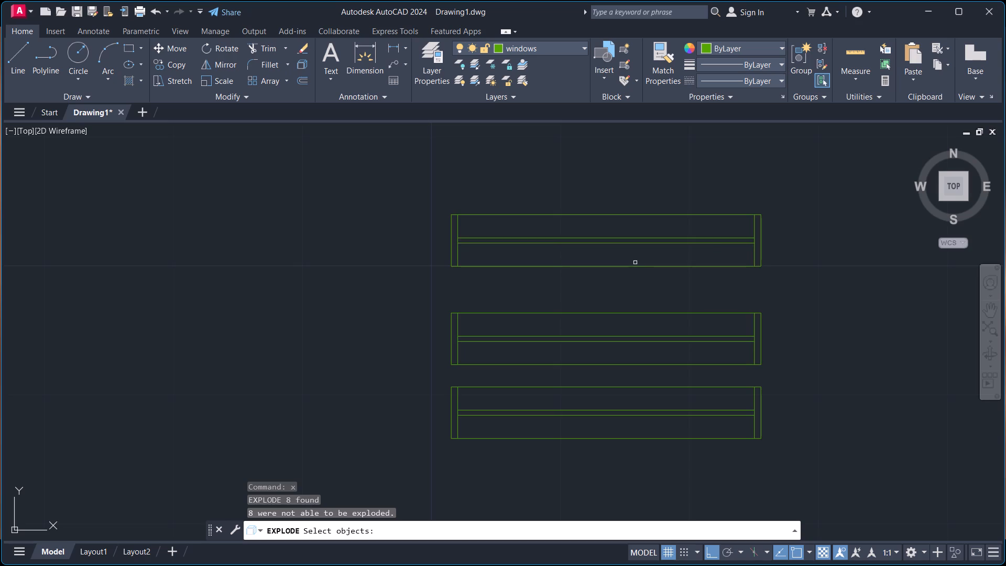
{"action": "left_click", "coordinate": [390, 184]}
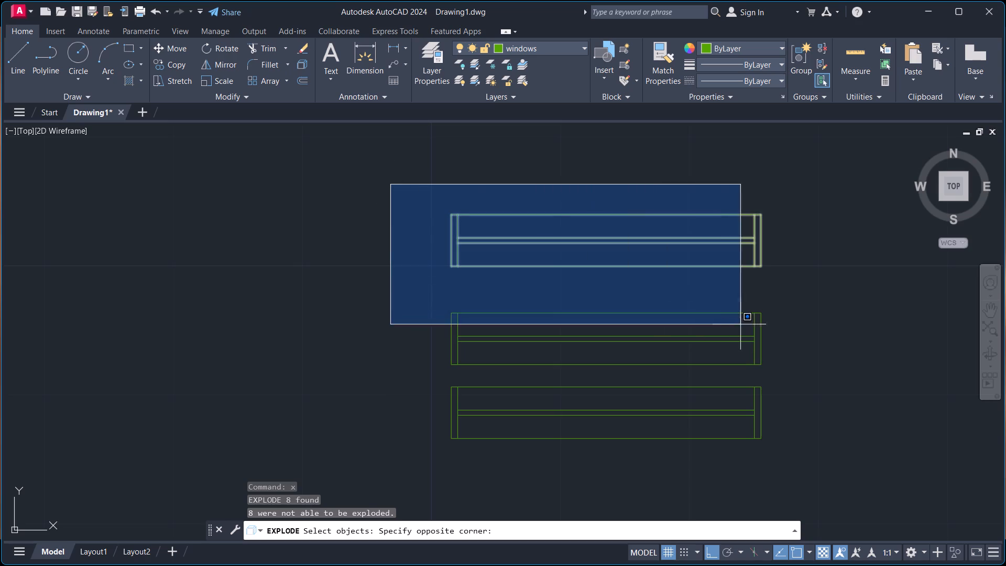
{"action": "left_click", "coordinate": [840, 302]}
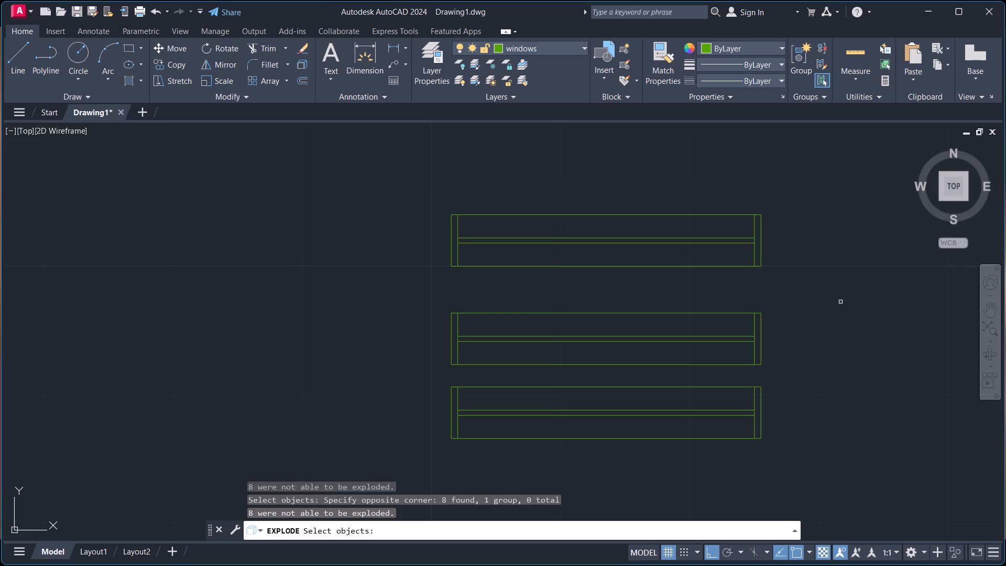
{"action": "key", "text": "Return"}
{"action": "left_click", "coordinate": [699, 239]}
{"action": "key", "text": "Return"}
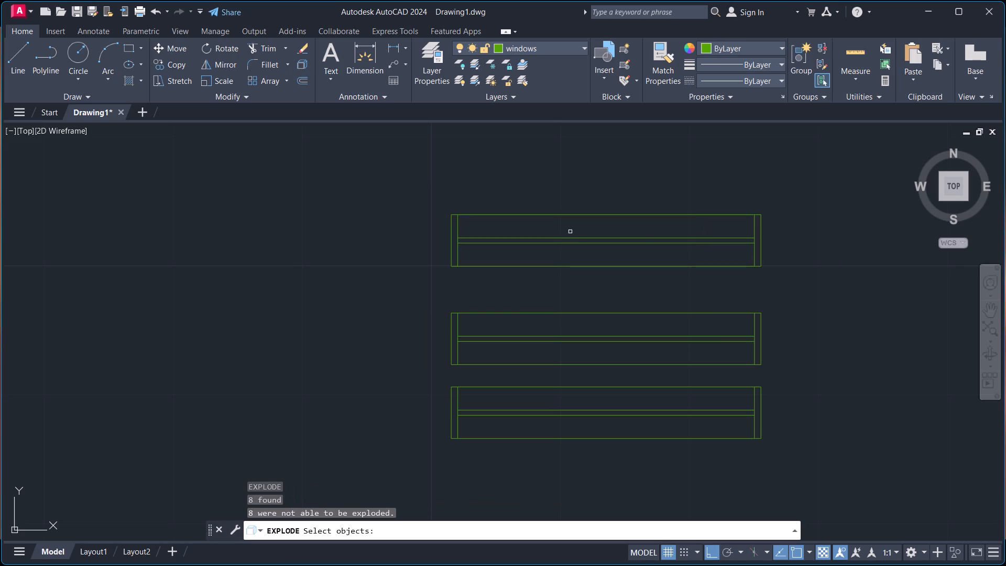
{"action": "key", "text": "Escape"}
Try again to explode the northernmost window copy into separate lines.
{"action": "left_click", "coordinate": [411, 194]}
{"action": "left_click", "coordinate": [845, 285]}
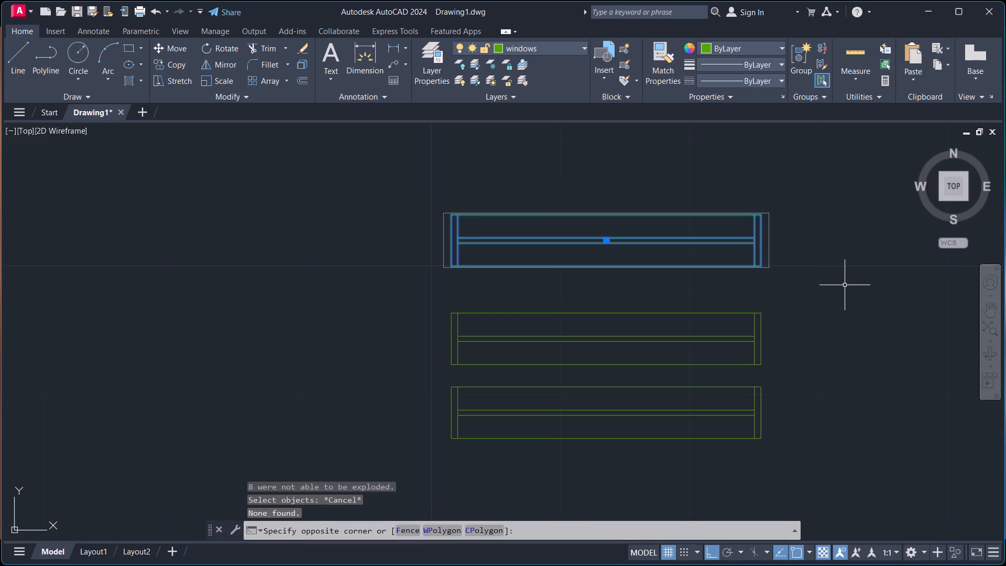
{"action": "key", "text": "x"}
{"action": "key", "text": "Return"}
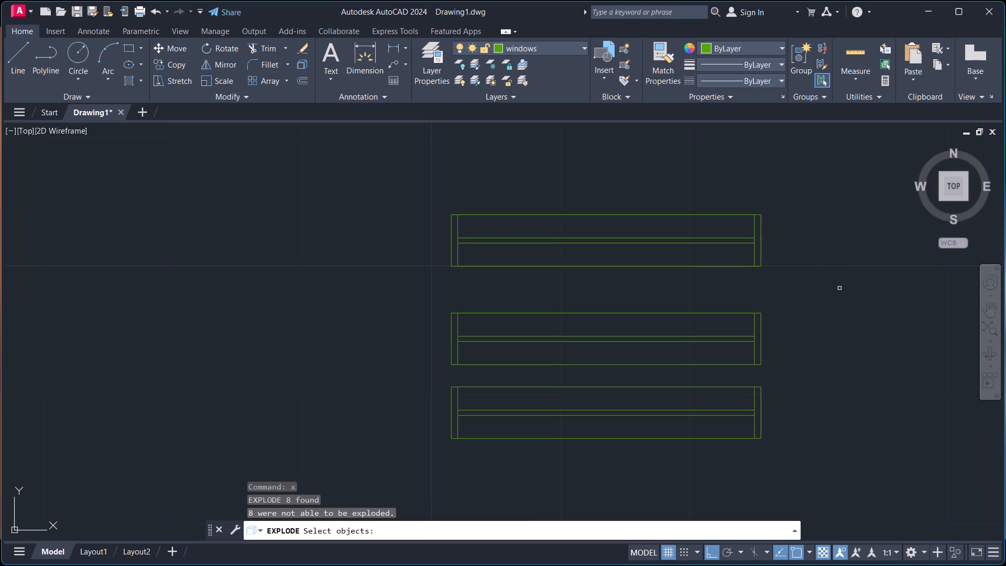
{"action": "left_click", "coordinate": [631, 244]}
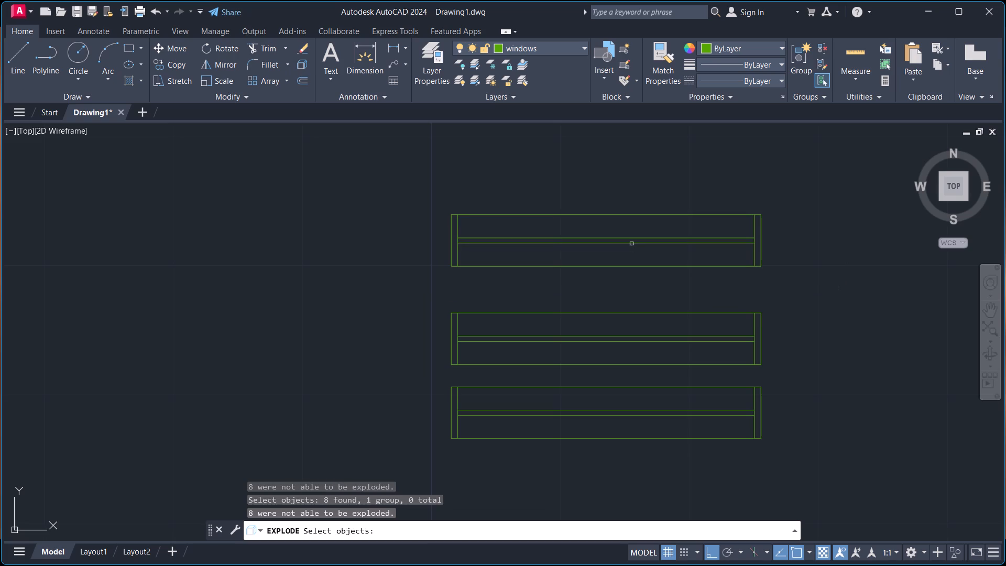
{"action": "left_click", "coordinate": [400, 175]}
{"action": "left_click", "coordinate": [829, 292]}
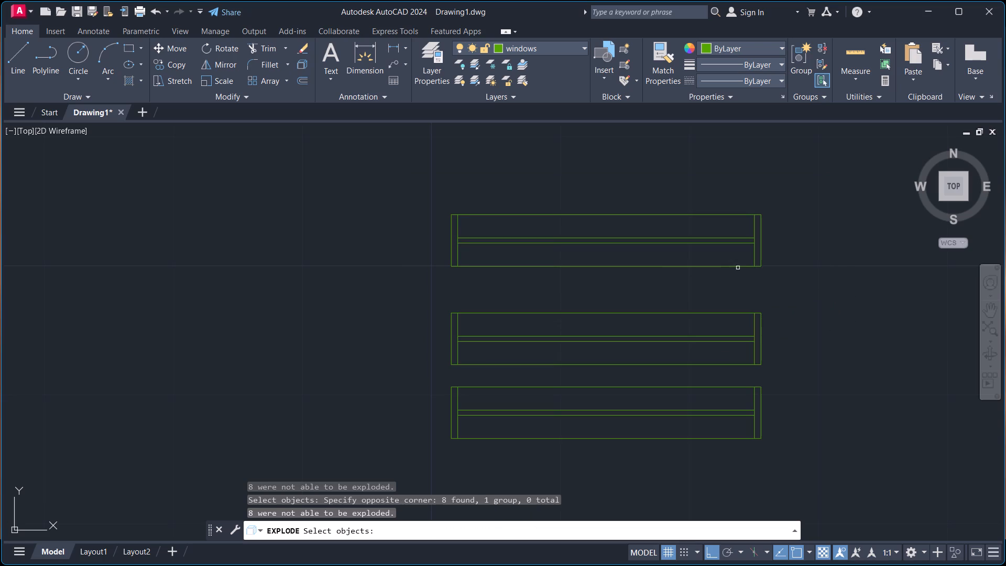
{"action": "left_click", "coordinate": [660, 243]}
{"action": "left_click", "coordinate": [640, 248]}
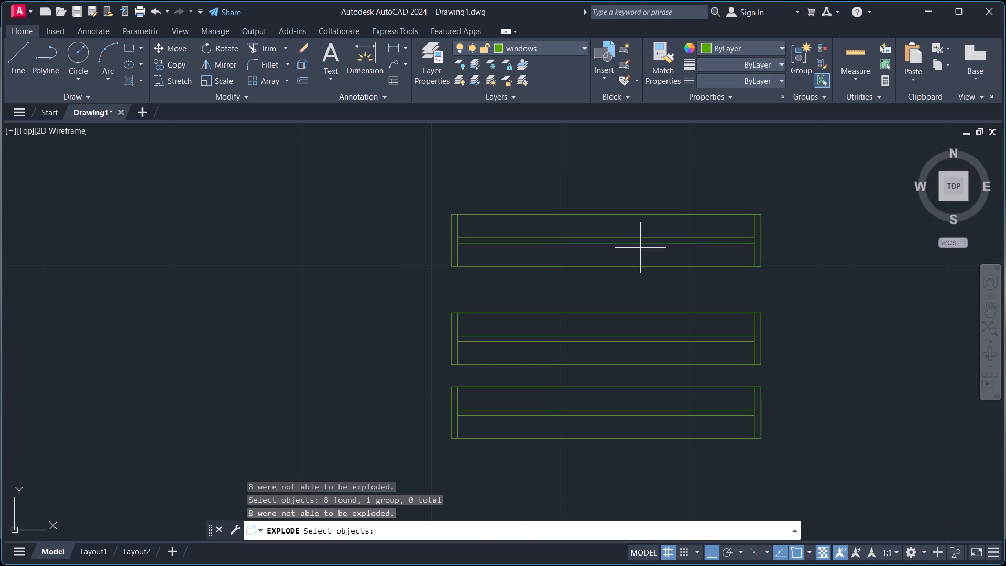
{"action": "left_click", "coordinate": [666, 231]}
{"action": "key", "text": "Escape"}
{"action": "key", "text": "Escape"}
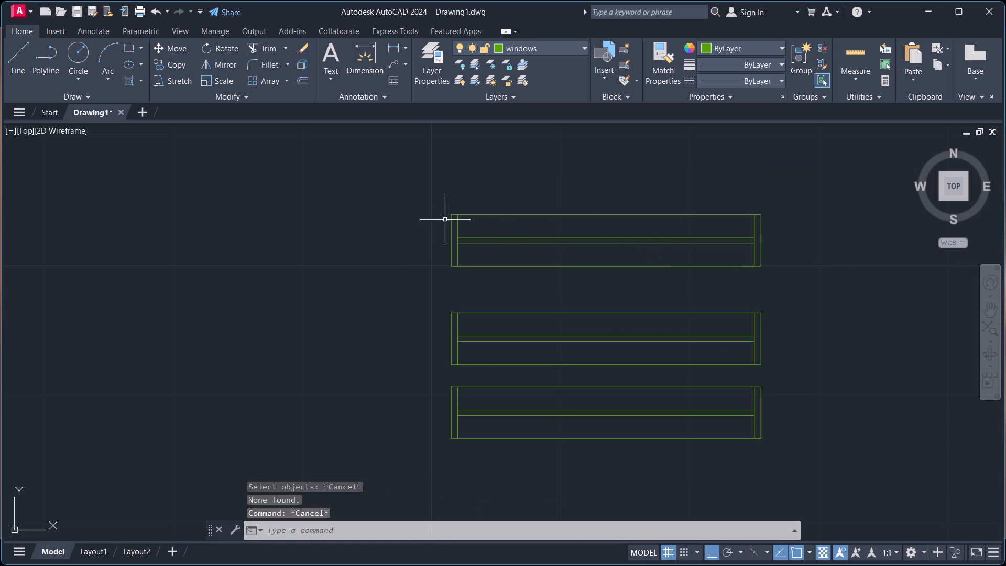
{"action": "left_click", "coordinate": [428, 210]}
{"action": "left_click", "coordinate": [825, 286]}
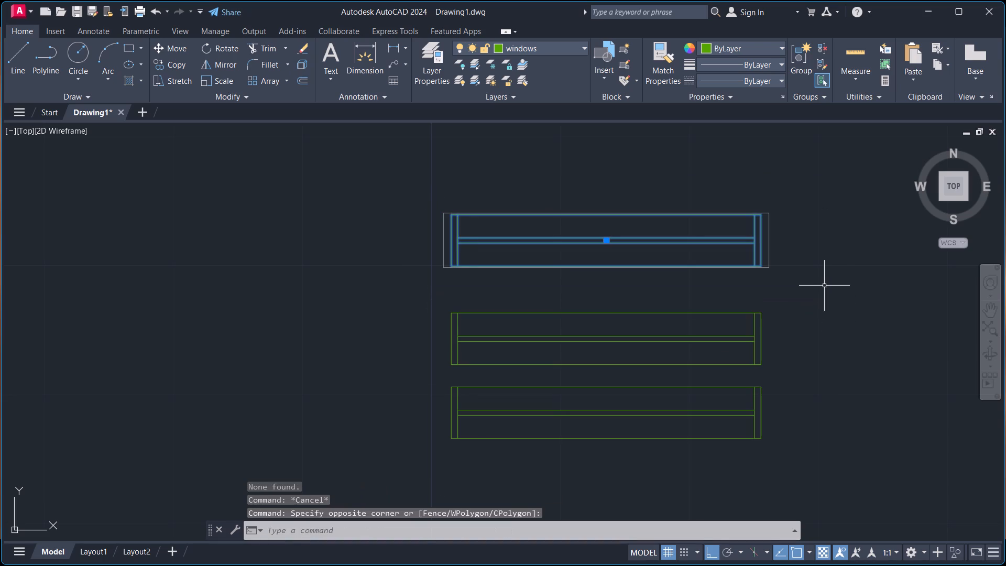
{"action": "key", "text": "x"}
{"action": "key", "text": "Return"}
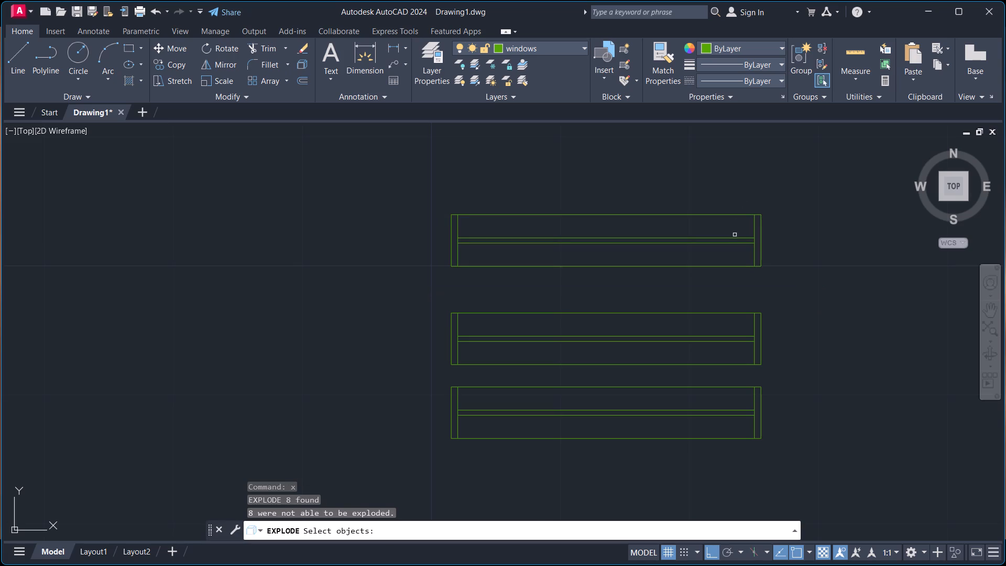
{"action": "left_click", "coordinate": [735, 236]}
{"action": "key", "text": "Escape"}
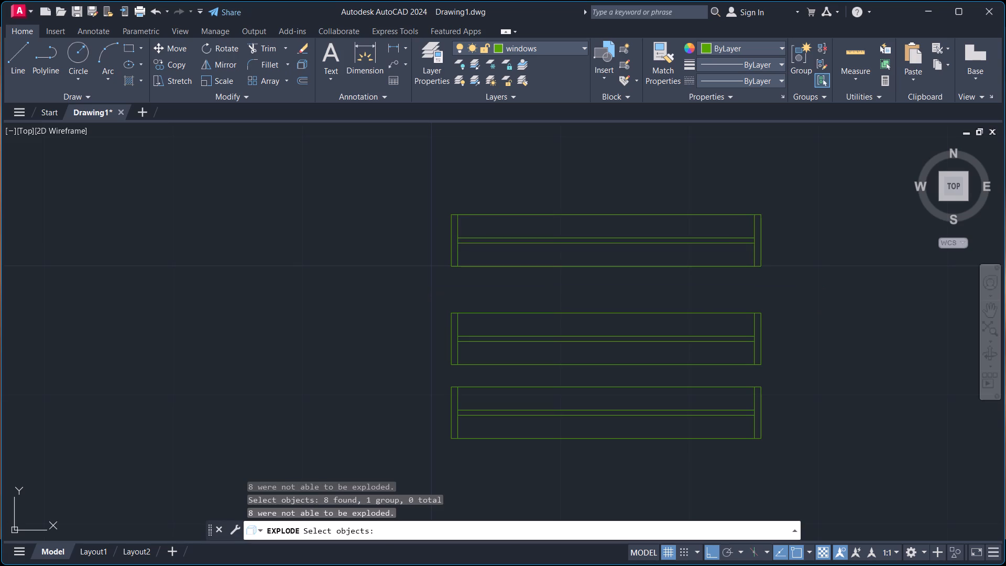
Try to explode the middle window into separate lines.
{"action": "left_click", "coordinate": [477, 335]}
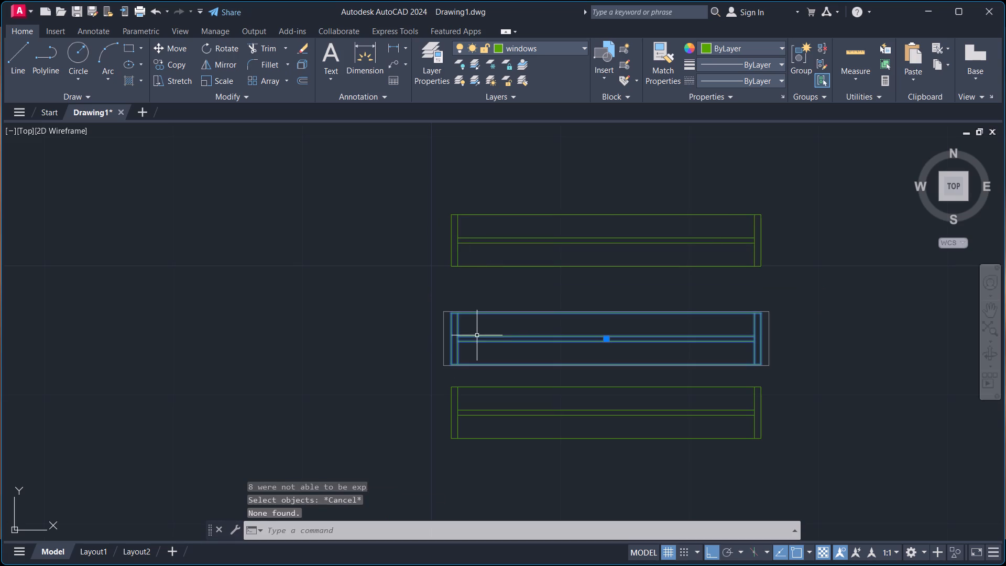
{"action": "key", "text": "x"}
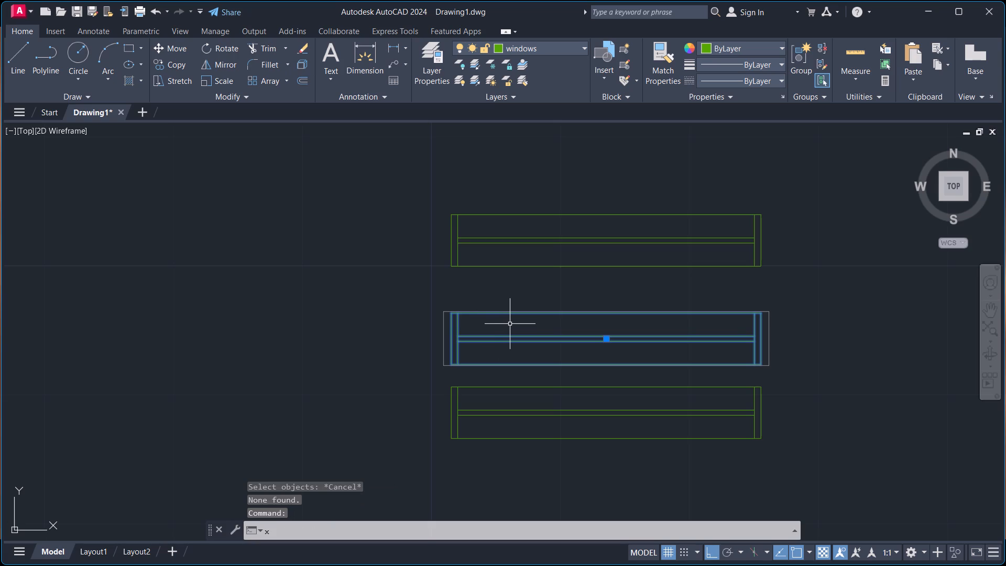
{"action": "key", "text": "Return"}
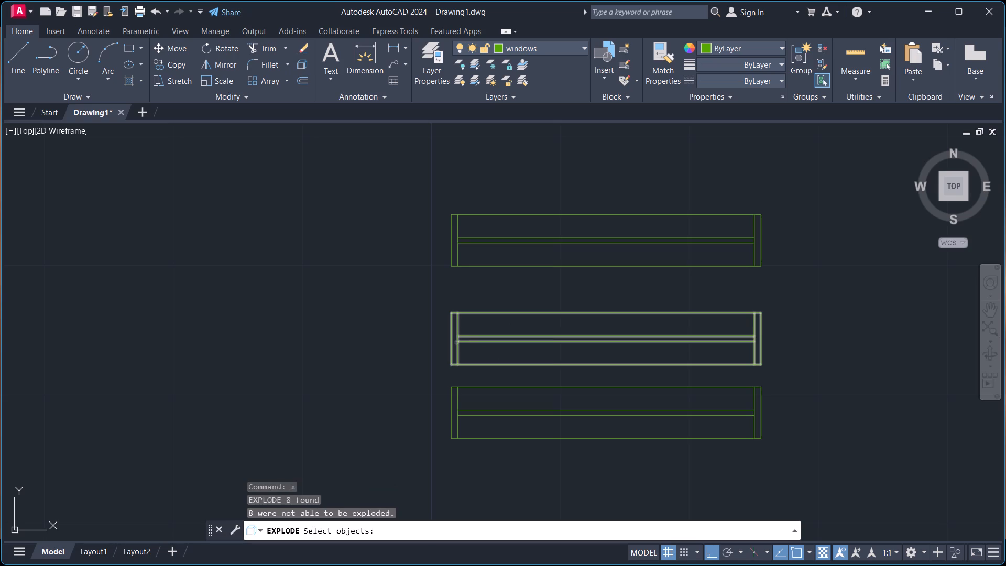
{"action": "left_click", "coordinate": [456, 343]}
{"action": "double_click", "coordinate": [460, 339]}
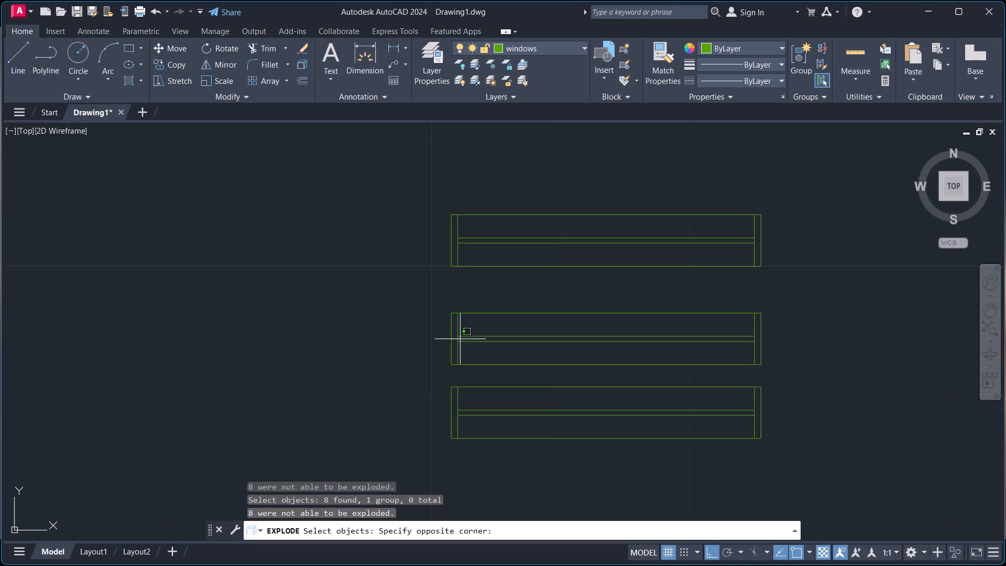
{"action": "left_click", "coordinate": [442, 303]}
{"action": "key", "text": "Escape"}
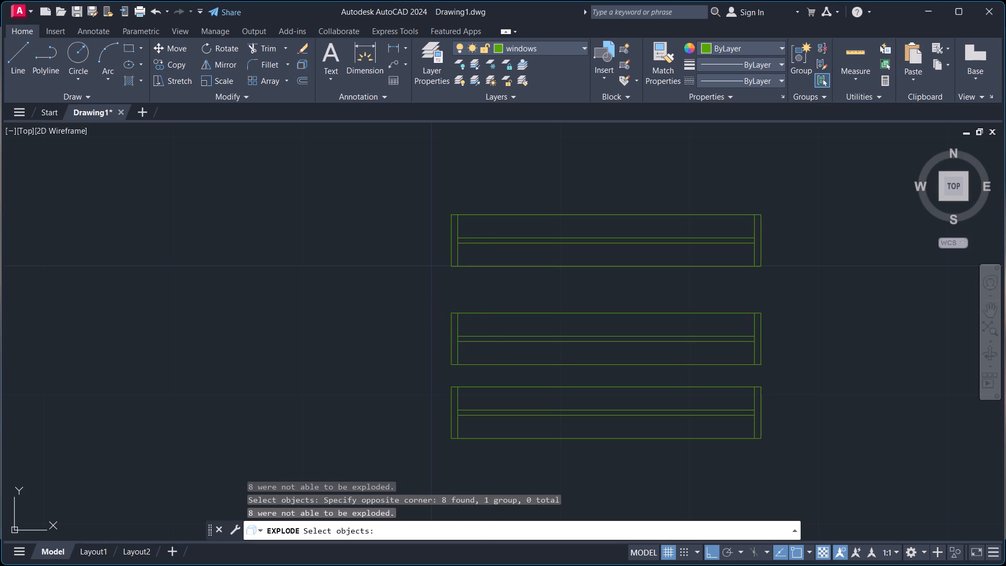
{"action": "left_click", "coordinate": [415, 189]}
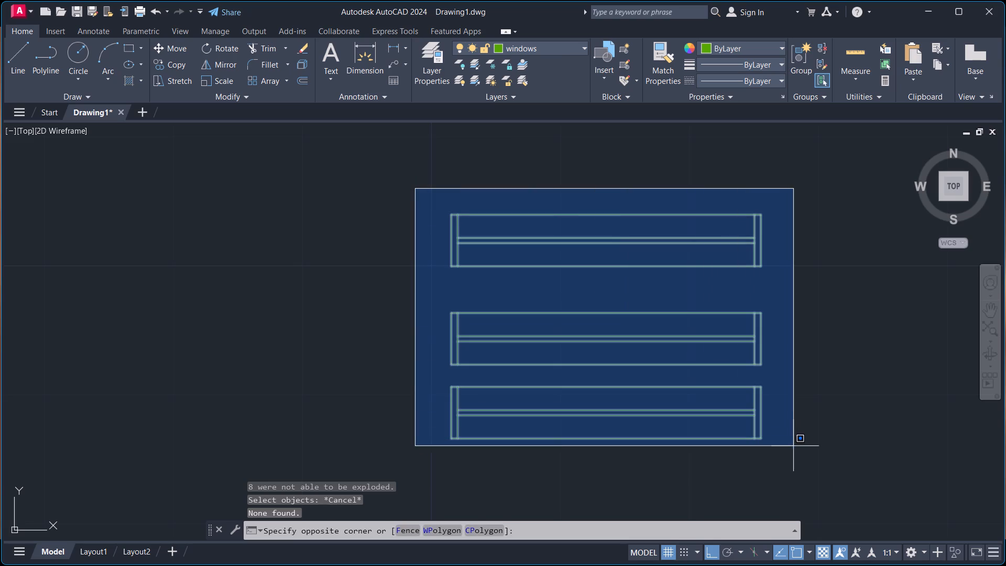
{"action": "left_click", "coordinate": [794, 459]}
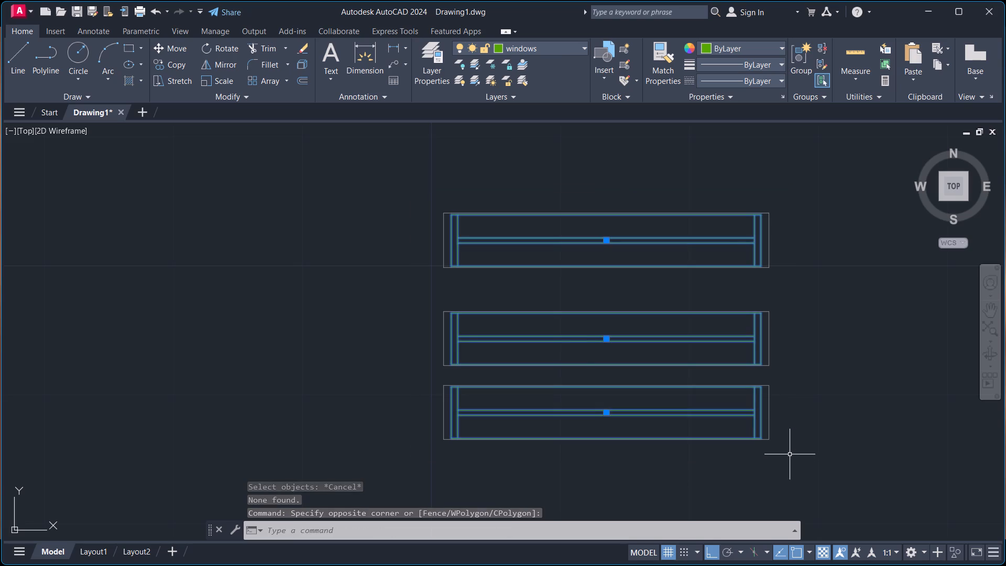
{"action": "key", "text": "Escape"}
Erase the middle and southernmost windows, keeping only the northernmost one.
{"action": "left_click", "coordinate": [407, 298]}
{"action": "left_click", "coordinate": [821, 459]}
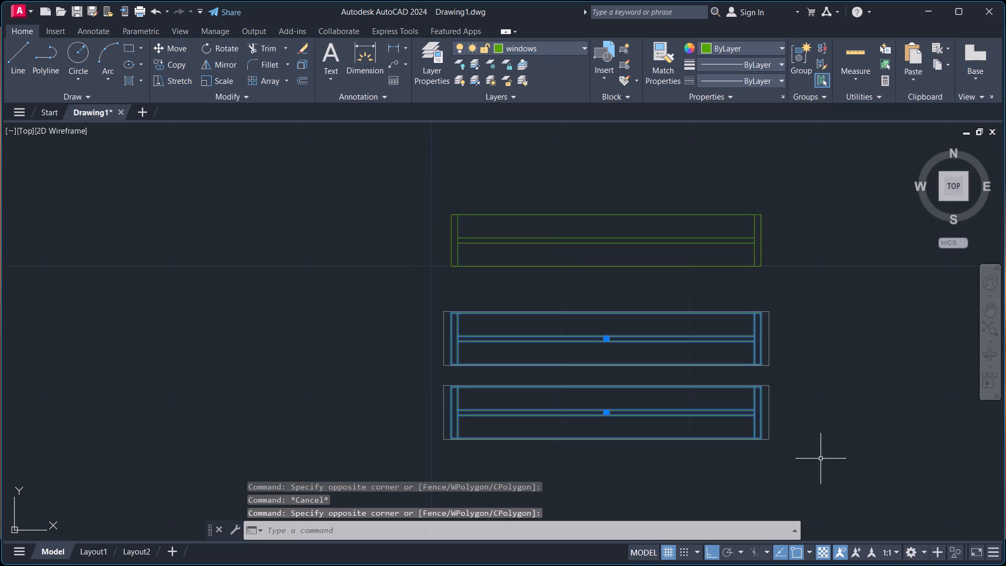
{"action": "key", "text": "e"}
{"action": "key", "text": "Return"}
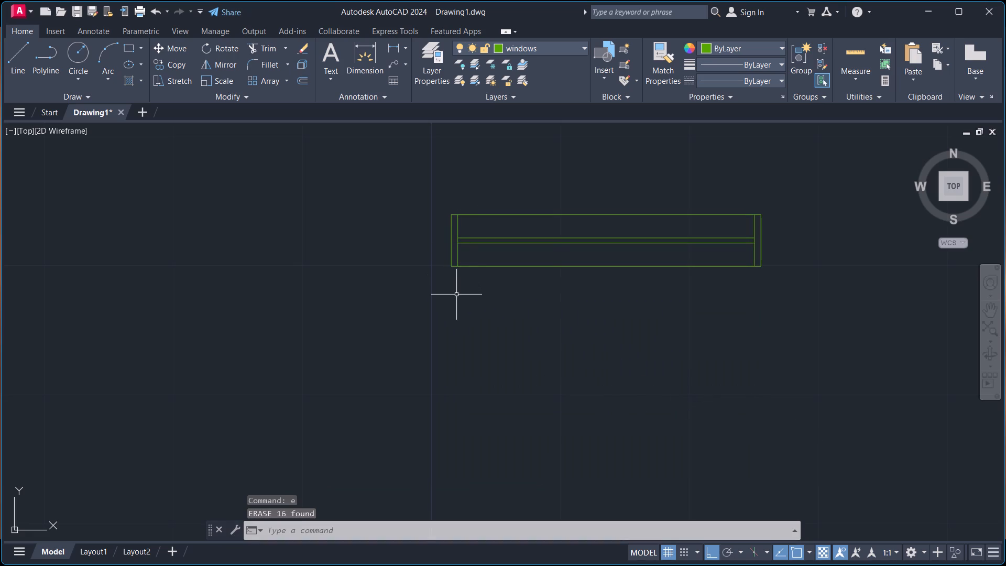
Draw a horizontal rectangle freehand south of the remaining window, slightly longer and thicker than that window.
{"action": "type", "text": "rec"}
{"action": "key", "text": "Return"}
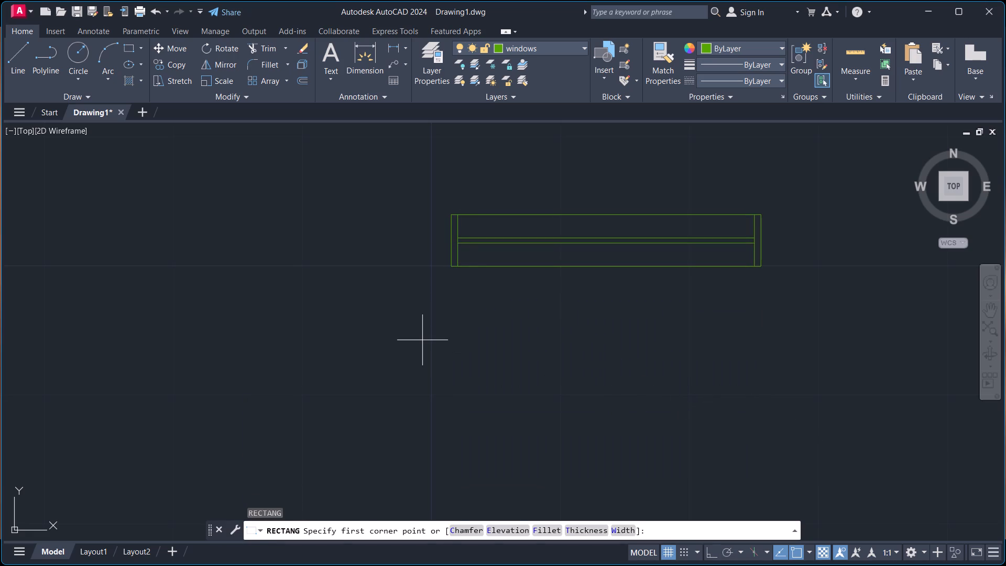
{"action": "left_click", "coordinate": [423, 340]}
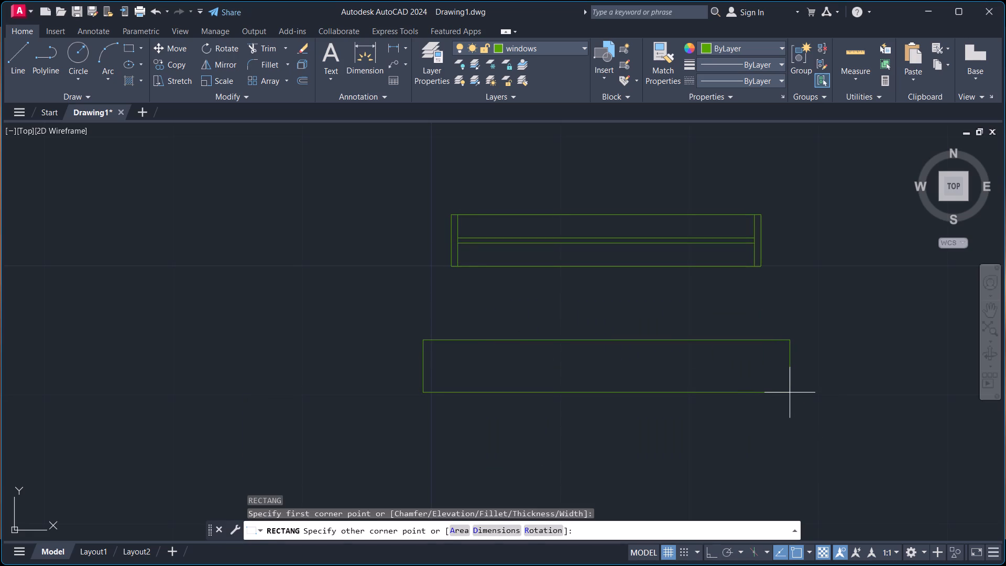
{"action": "left_click", "coordinate": [838, 408]}
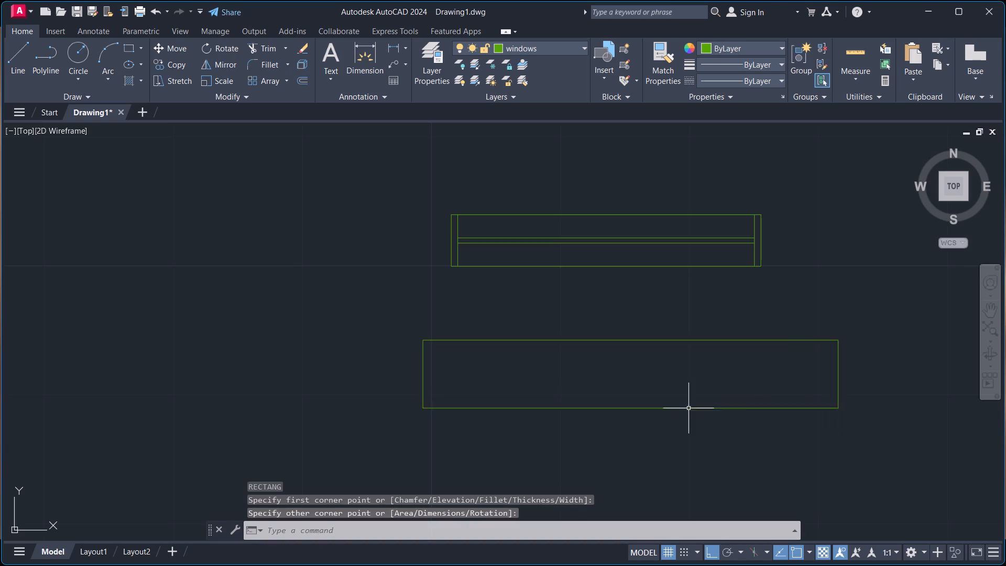
{"action": "key", "text": "Escape"}
Explode the new rectangle into separate lines.
{"action": "left_click", "coordinate": [399, 324]}
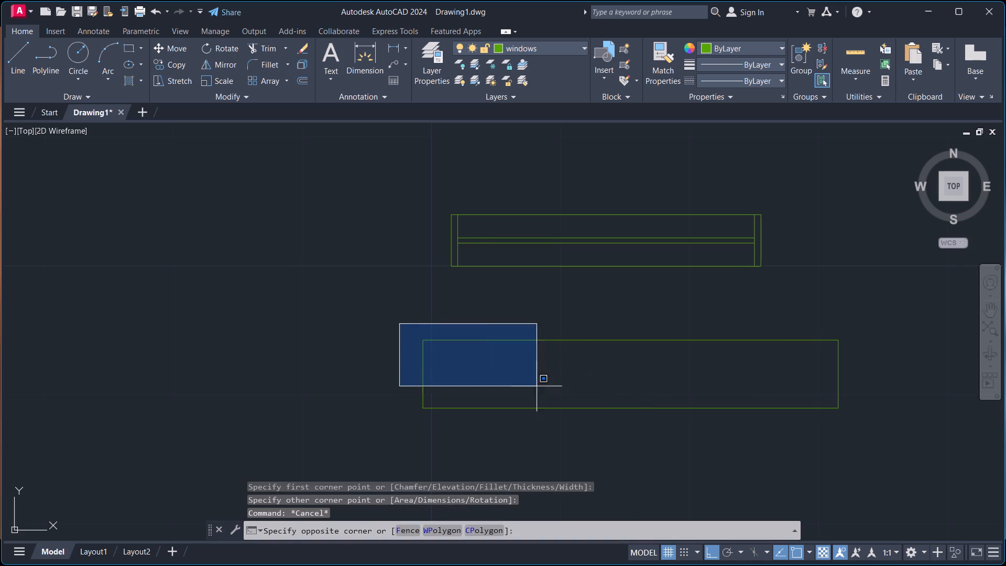
{"action": "left_click", "coordinate": [916, 443]}
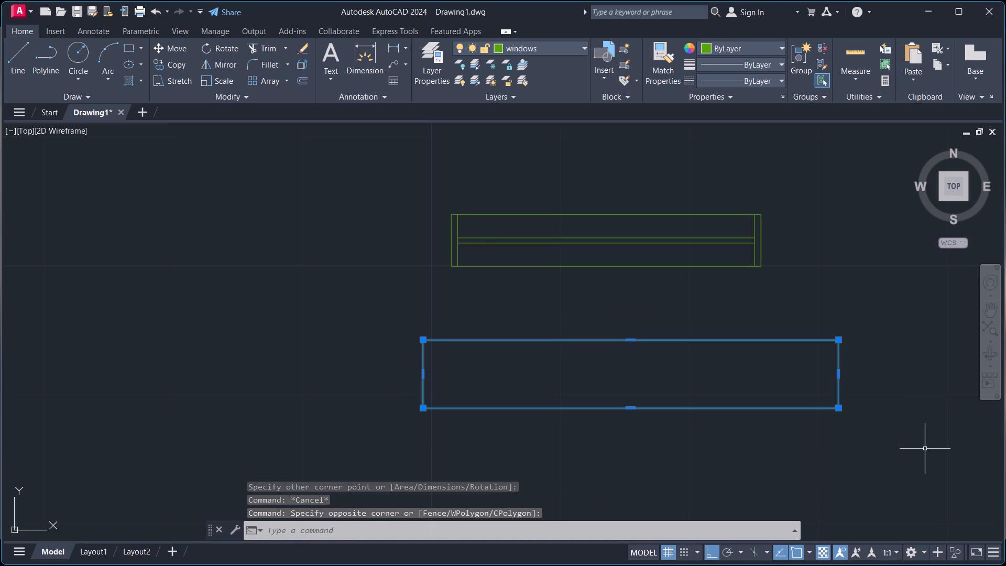
{"action": "key", "text": "x"}
{"action": "key", "text": "Return"}
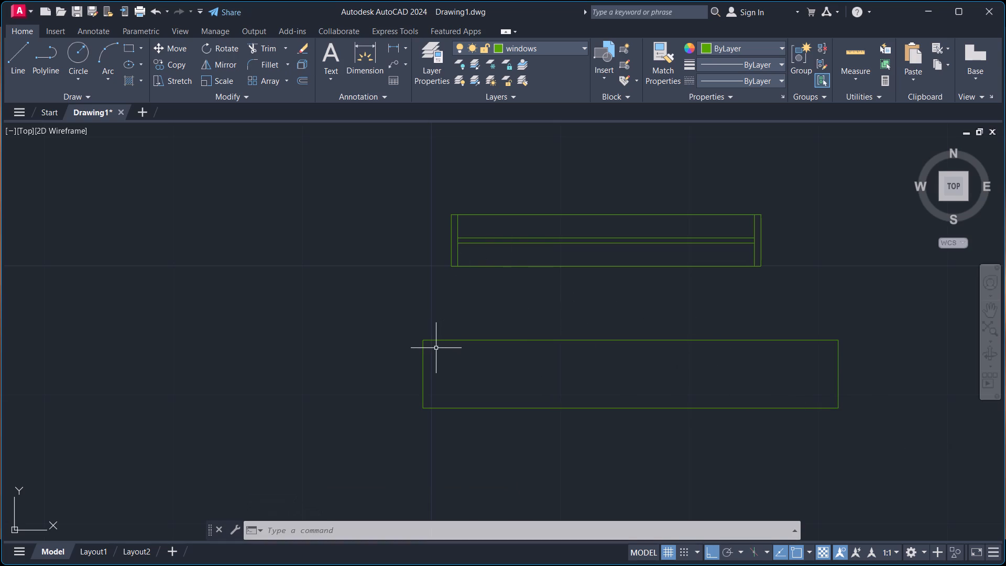
Scale the exploded rectangle from its northwest corner by reference, using its west edge as reference length and 4" as new length.
{"action": "type", "text": "sc"}
{"action": "key", "text": "Return"}
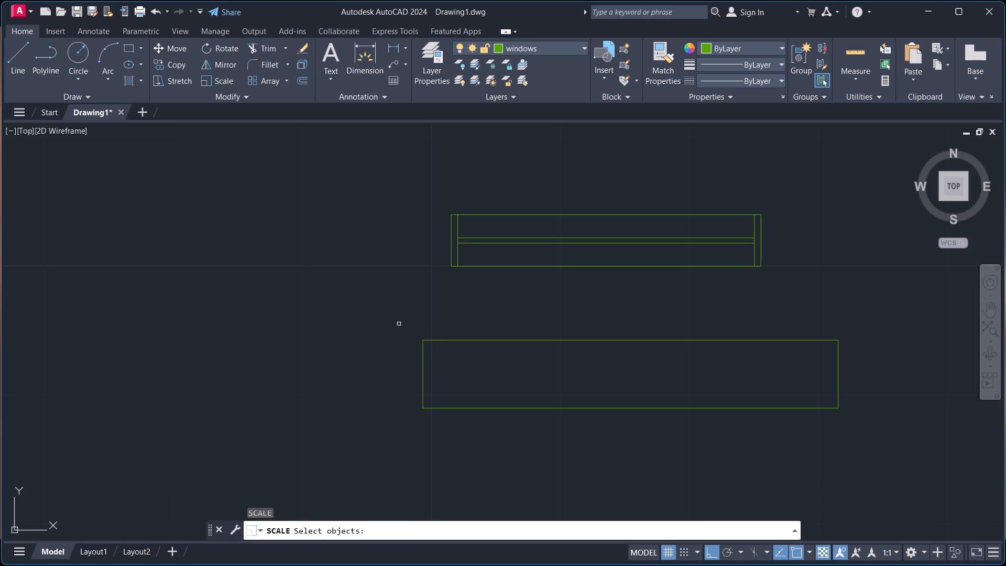
{"action": "left_click", "coordinate": [399, 323]}
{"action": "left_click", "coordinate": [893, 434]}
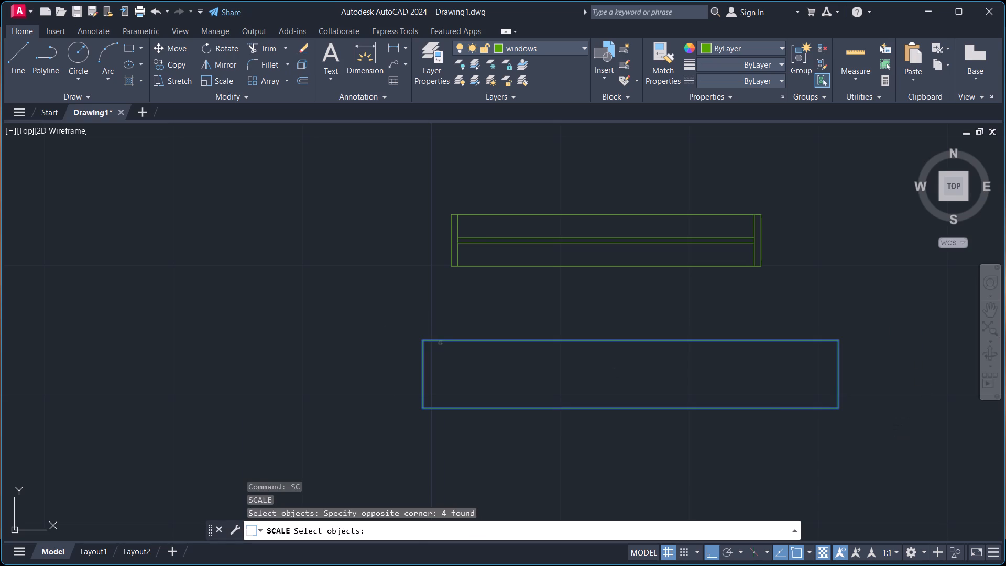
{"action": "key", "text": "Return"}
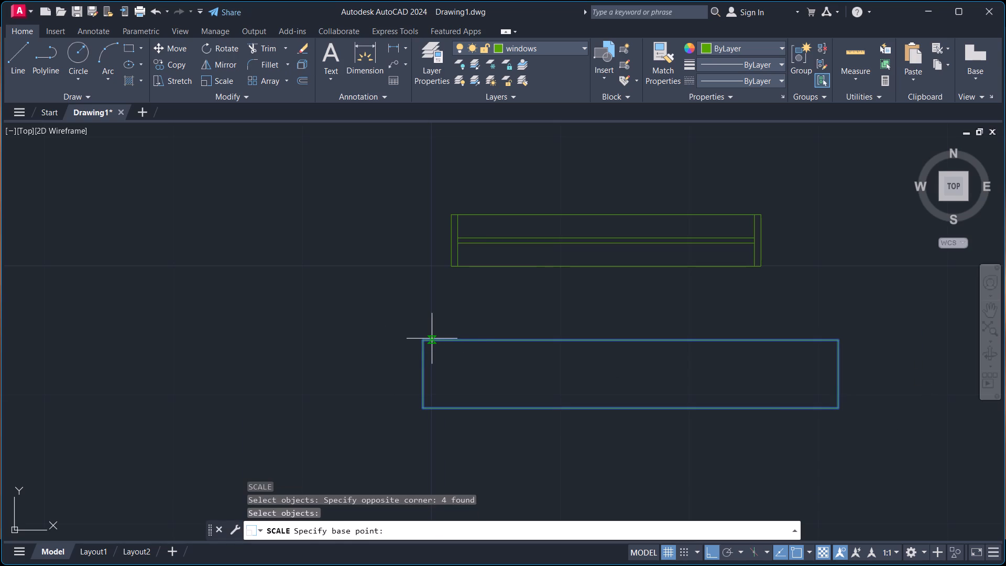
{"action": "left_click", "coordinate": [426, 341]}
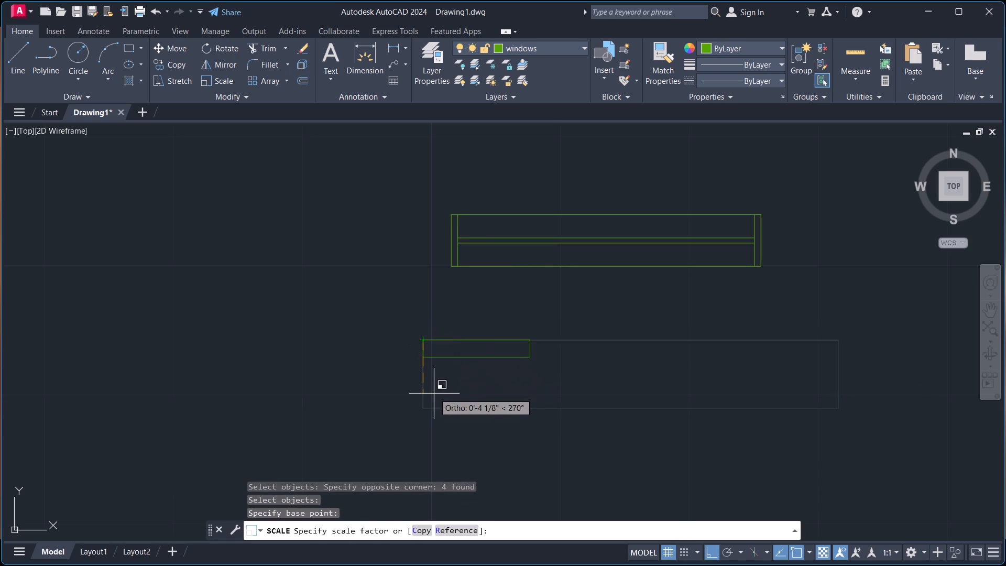
{"action": "left_click_drag", "start_coordinate": [453, 528], "coordinate": [458, 519]}
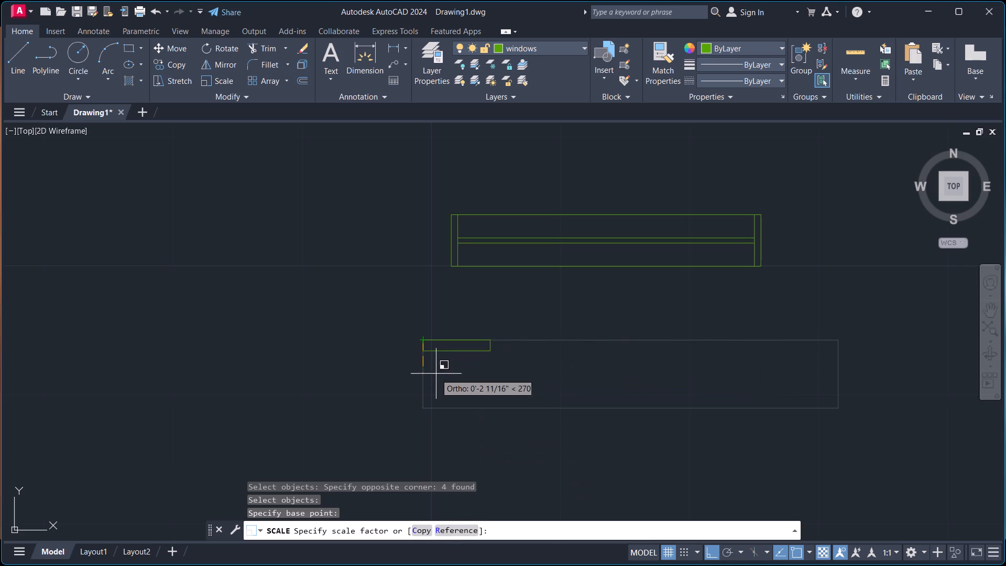
{"action": "left_click", "coordinate": [449, 532]}
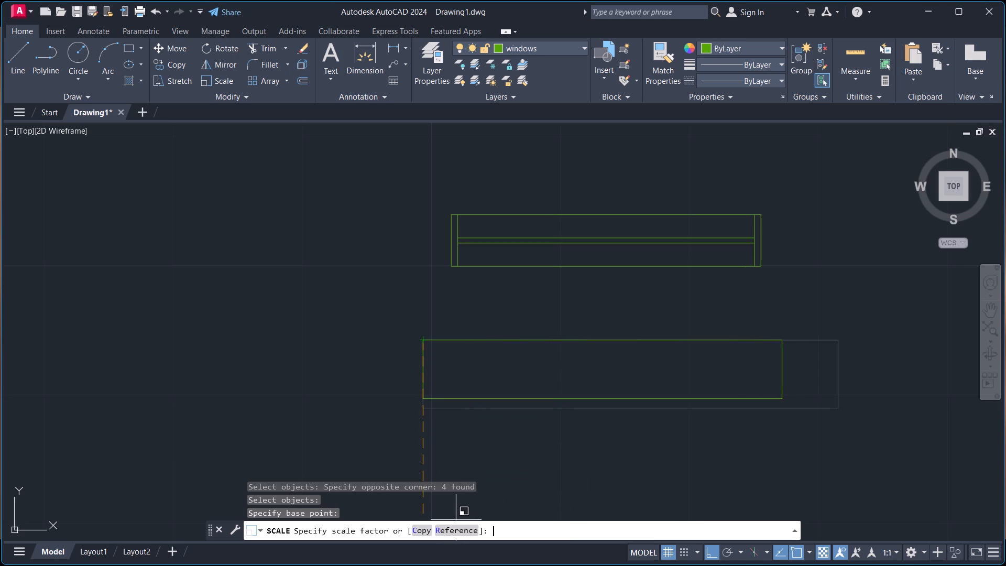
{"action": "left_click", "coordinate": [424, 338]}
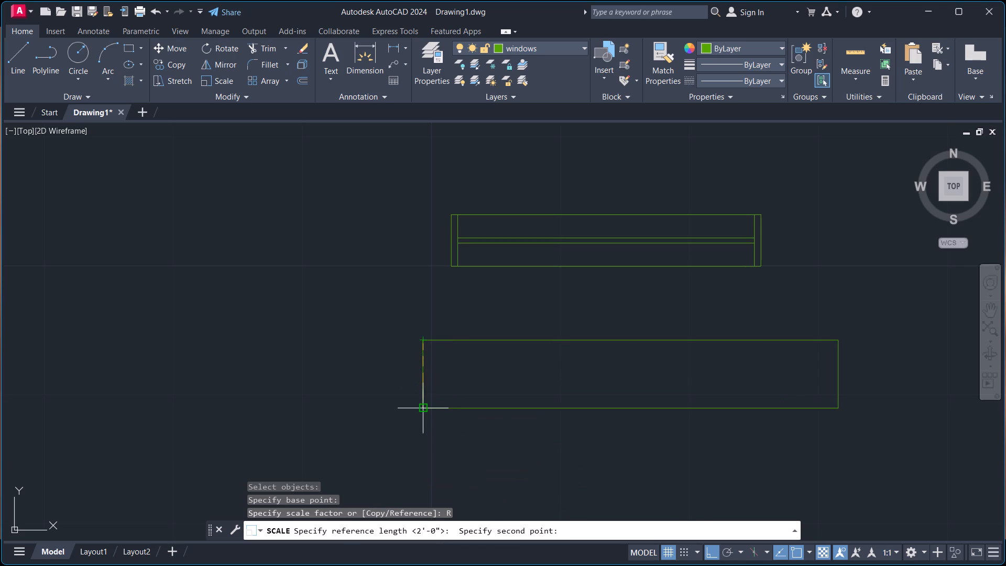
{"action": "left_click", "coordinate": [423, 408]}
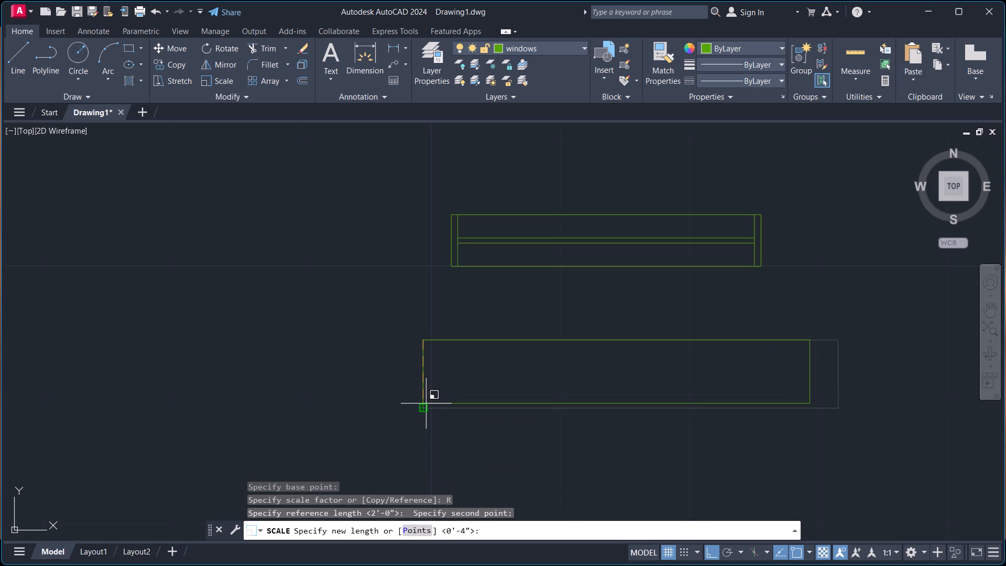
{"action": "key", "text": "4"}
{"action": "key", "text": "shift+quotedbl"}
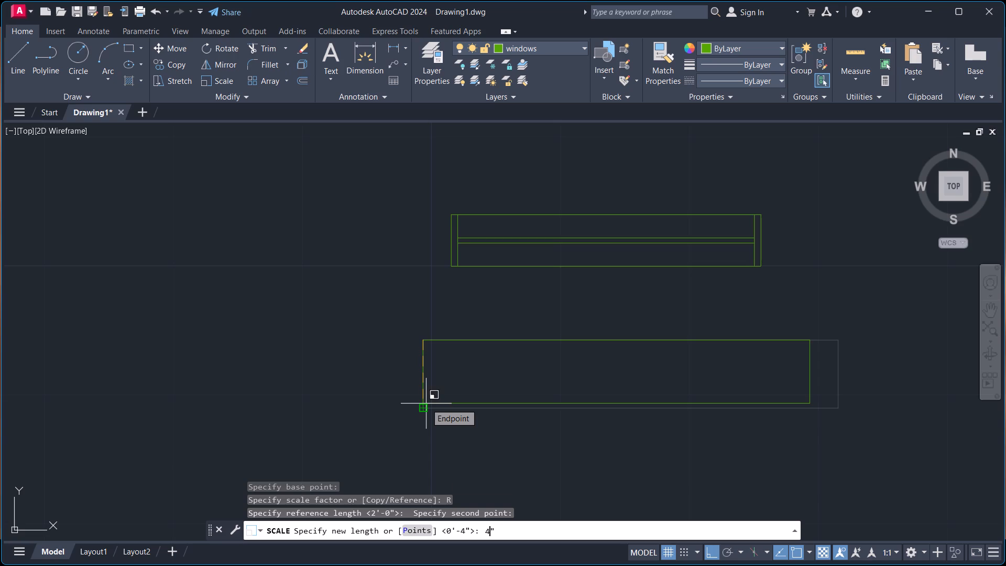
{"action": "key", "text": "Return"}
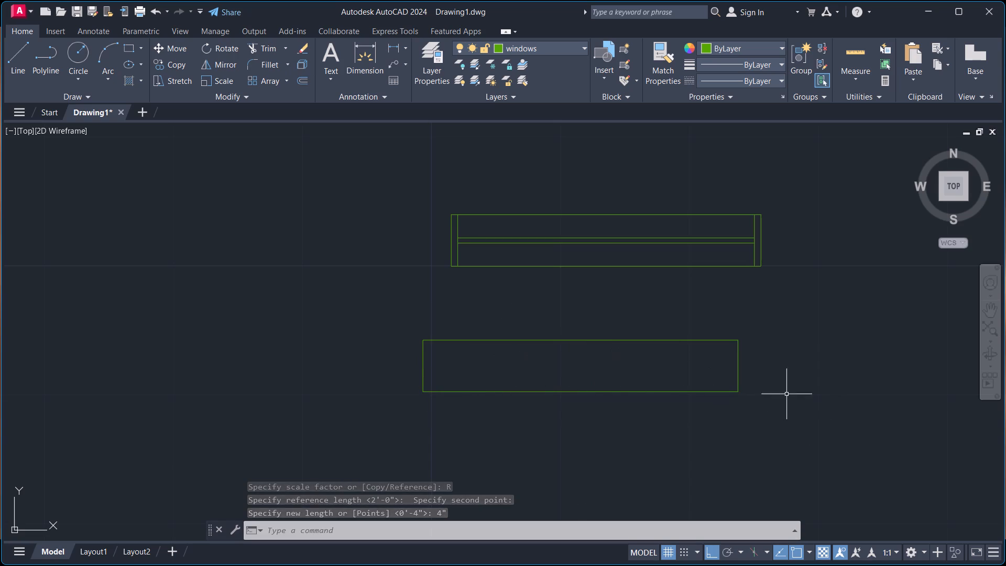
Stretch the rectangle's east edge line eastward, to about 2'-2" from the west edge.
{"action": "left_click", "coordinate": [738, 362]}
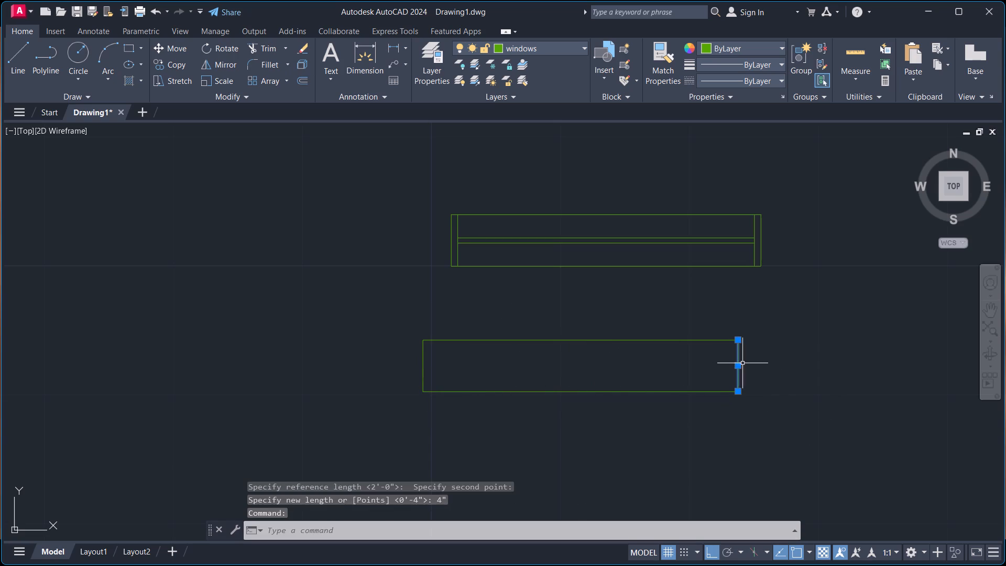
{"action": "key", "text": "s"}
{"action": "key", "text": "Return"}
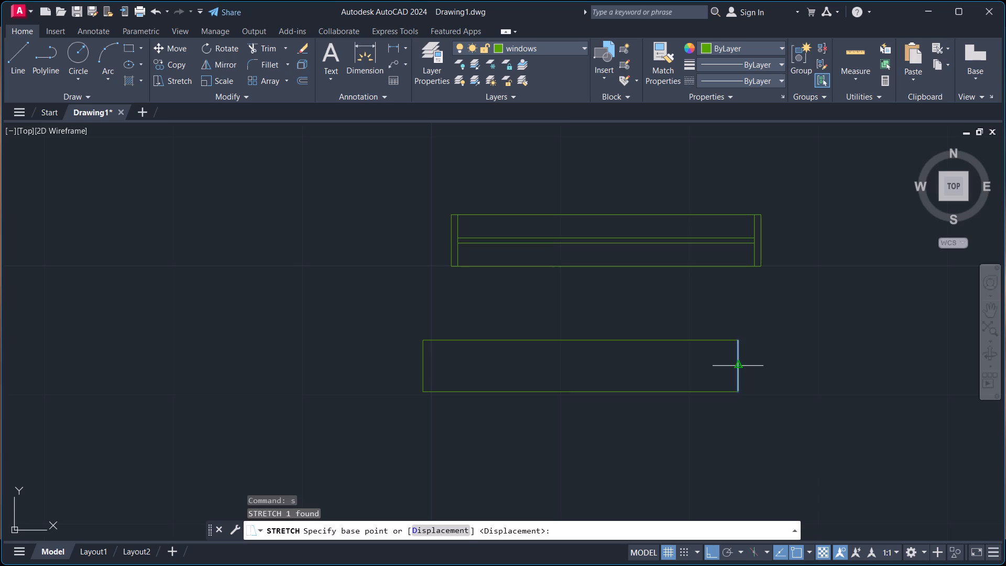
{"action": "left_click", "coordinate": [741, 362]}
{"action": "left_click", "coordinate": [759, 362]}
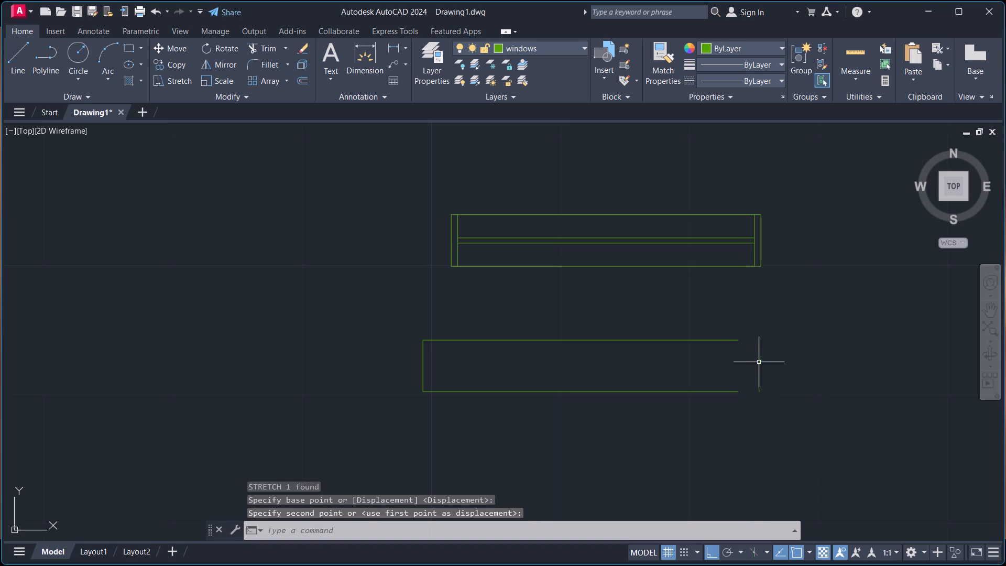
Add a linear dimension above the rectangle, from the west edge's upper corner to the detached east edge's upper end.
{"action": "left_click", "coordinate": [392, 49]}
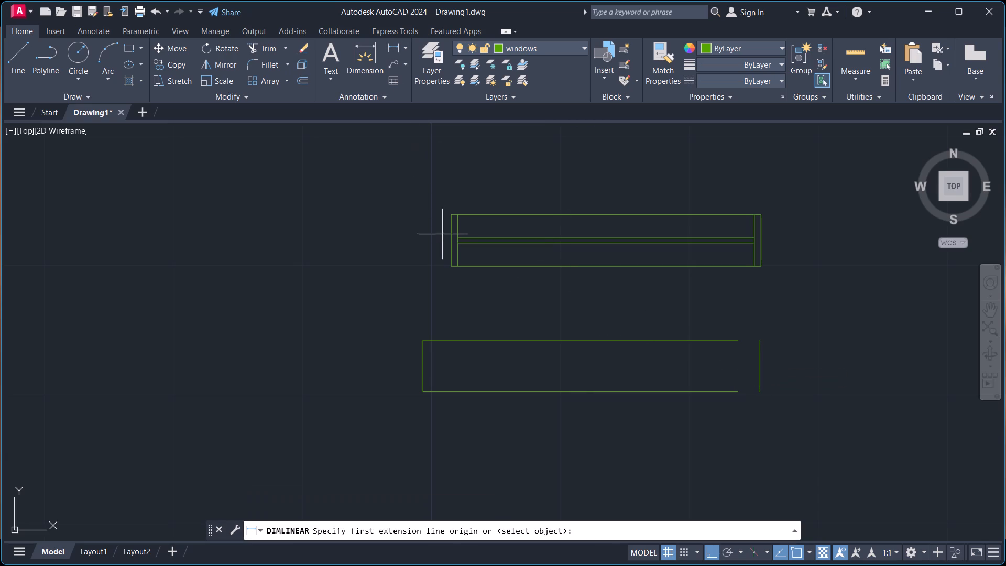
{"action": "left_click_drag", "start_coordinate": [421, 343], "coordinate": [446, 337]}
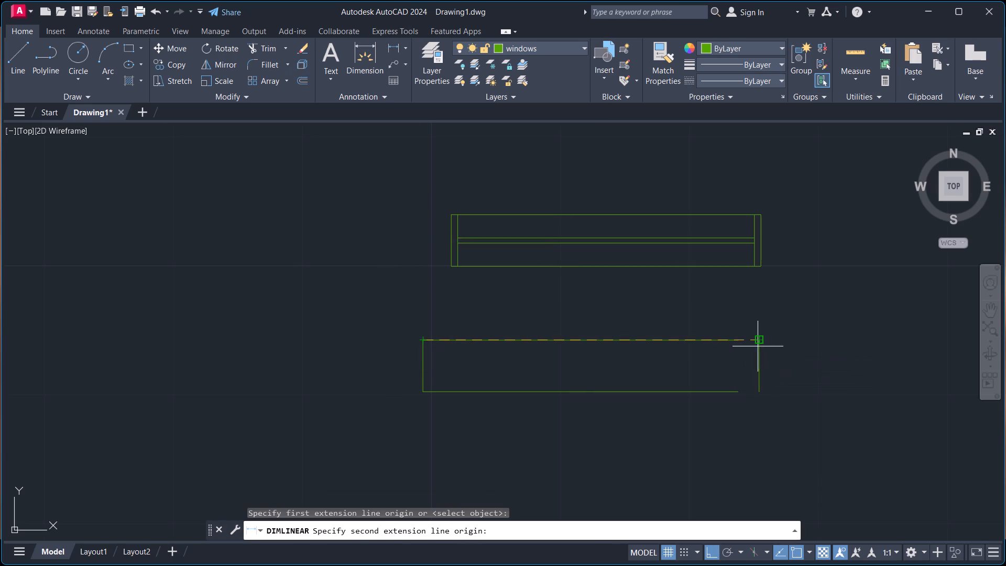
{"action": "left_click", "coordinate": [760, 346]}
{"action": "left_click", "coordinate": [765, 320]}
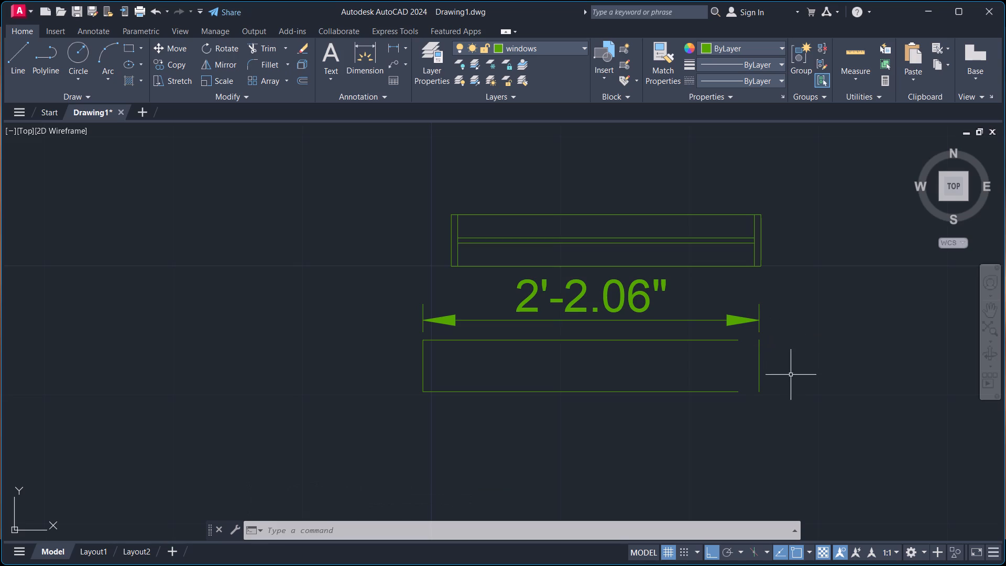
Stretch the east edge line farther east until the overall length is about 2'-11.92".
{"action": "left_click", "coordinate": [759, 365]}
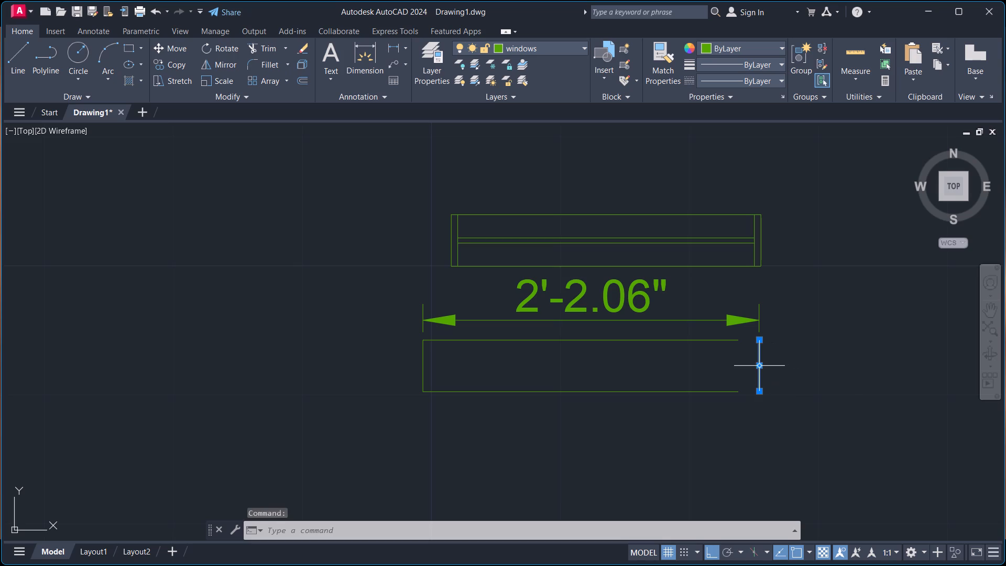
{"action": "key", "text": "s"}
{"action": "key", "text": "Return"}
{"action": "left_click", "coordinate": [759, 364]}
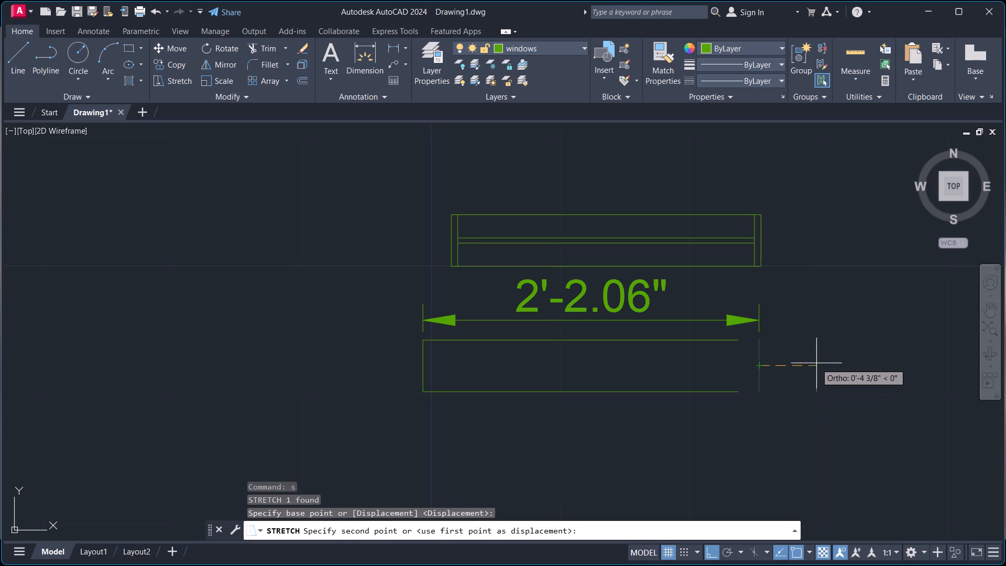
{"action": "left_click", "coordinate": [879, 367]}
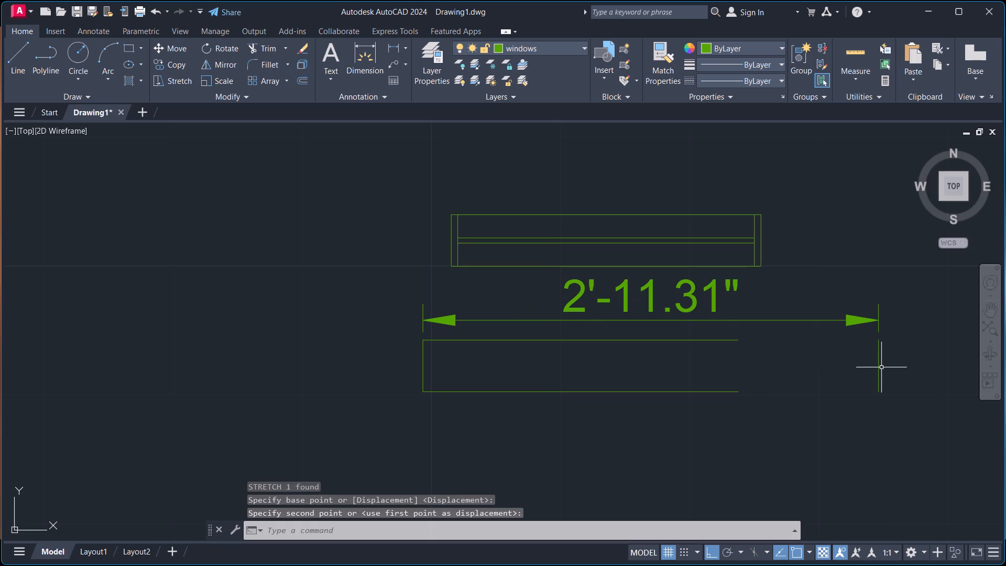
{"action": "left_click", "coordinate": [880, 368]}
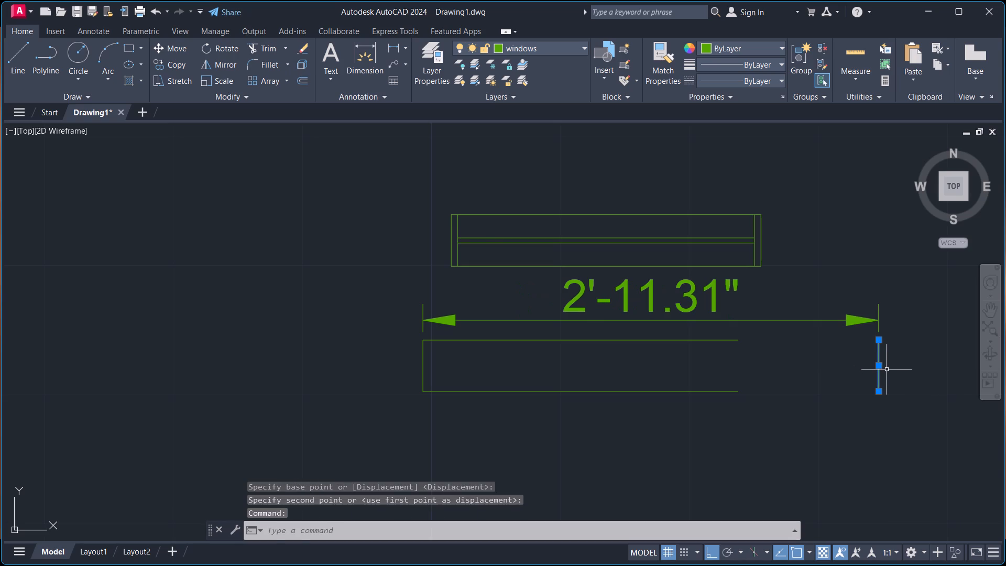
{"action": "key", "text": "space"}
{"action": "left_click", "coordinate": [881, 369]}
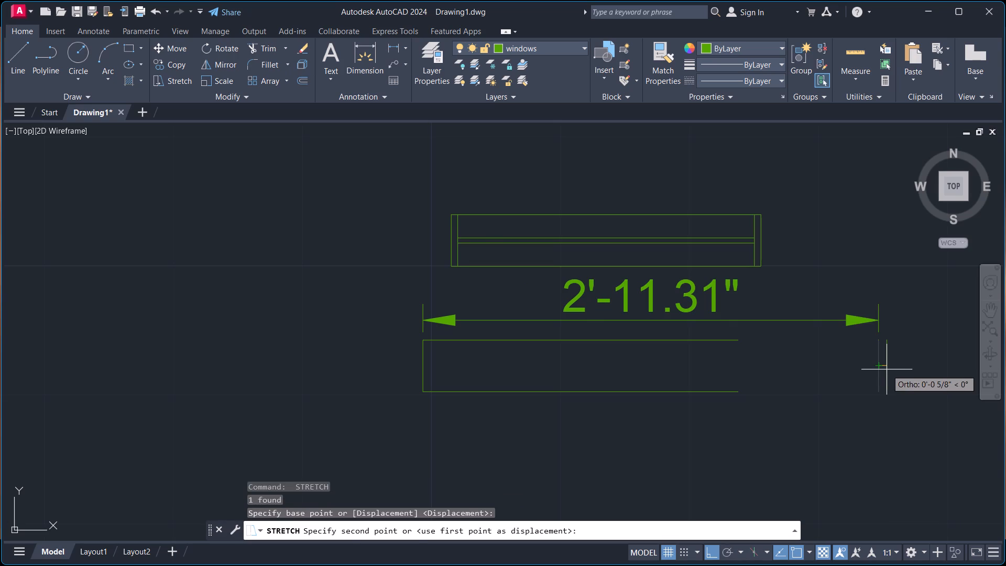
{"action": "left_click", "coordinate": [887, 369]}
Fine-tune the east edge line's position with Stretch so the overall length dimension reads 3'.
{"action": "key", "text": "space"}
{"action": "left_click", "coordinate": [887, 369]}
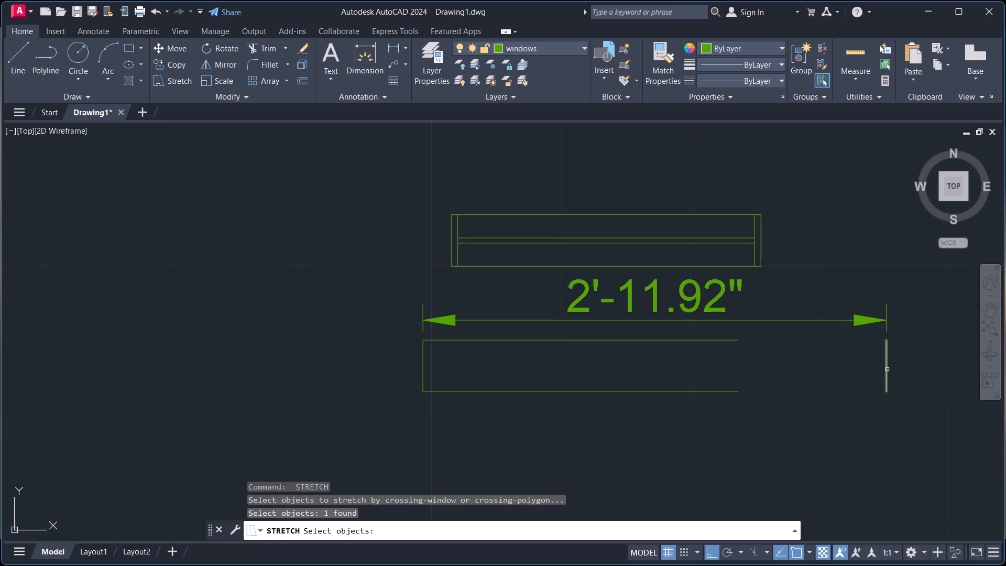
{"action": "key", "text": "space"}
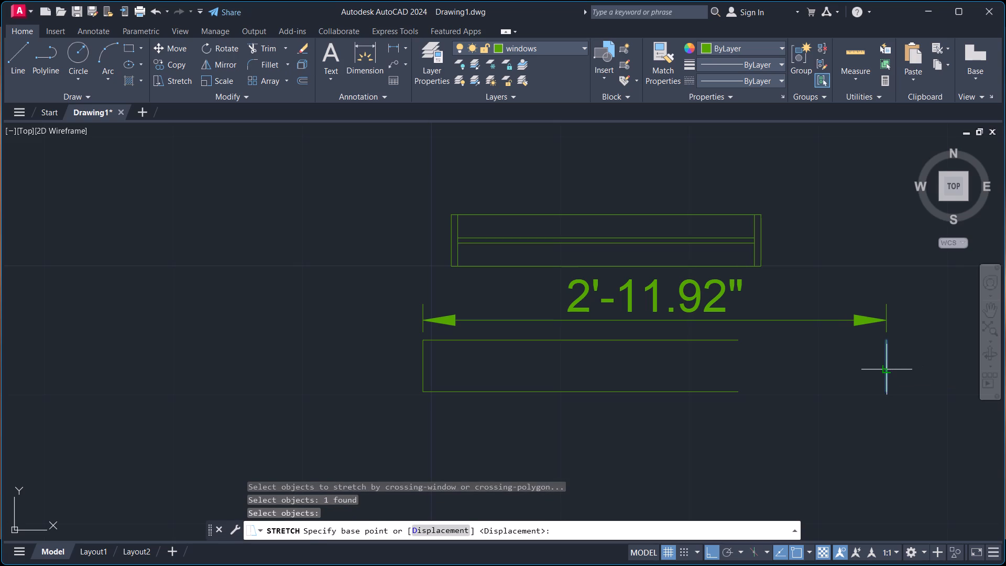
{"action": "left_click", "coordinate": [888, 366]}
{"action": "left_click", "coordinate": [893, 366]}
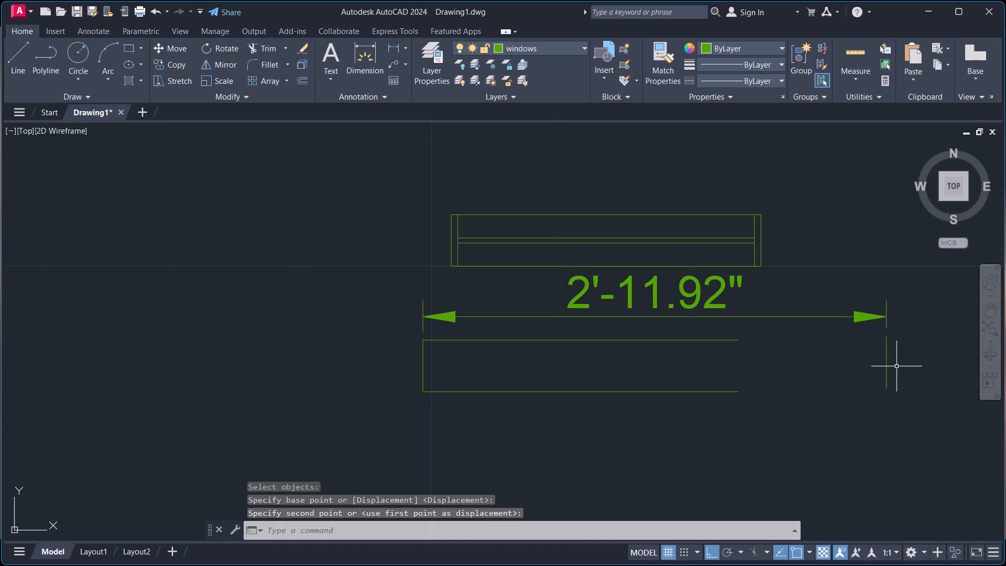
{"action": "key", "text": "space"}
{"action": "left_click", "coordinate": [887, 365]}
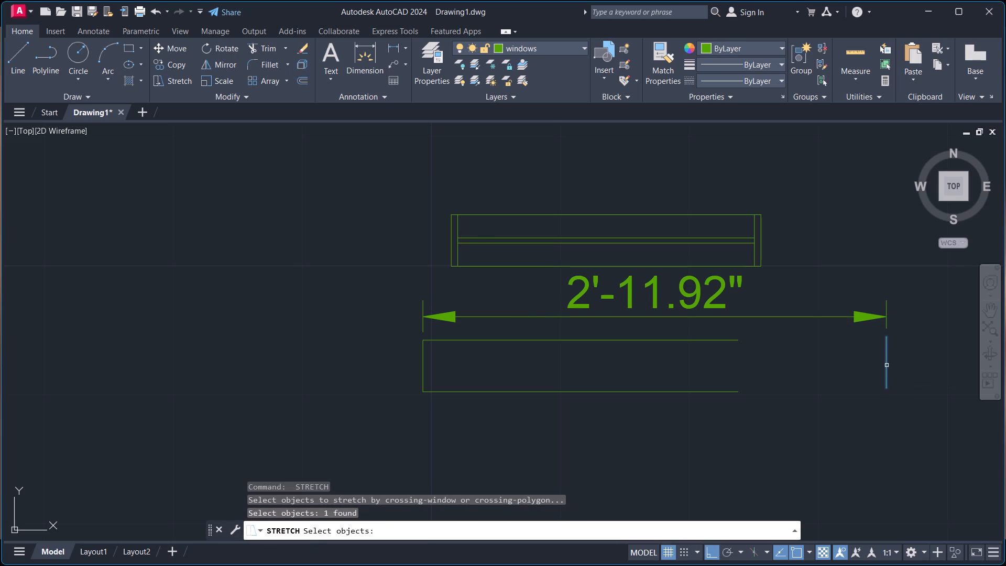
{"action": "key", "text": "space"}
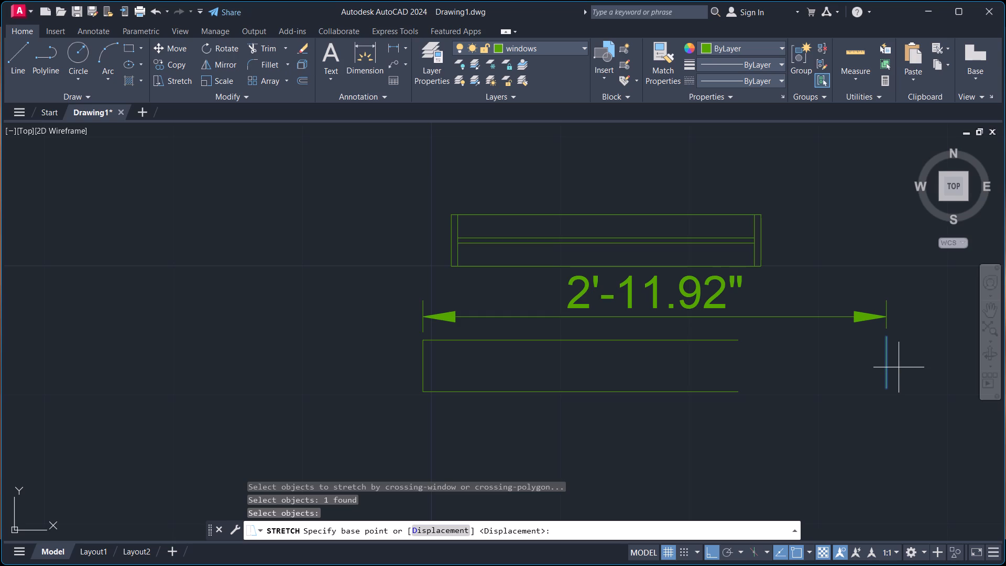
{"action": "left_click", "coordinate": [888, 368]}
{"action": "left_click", "coordinate": [899, 368]}
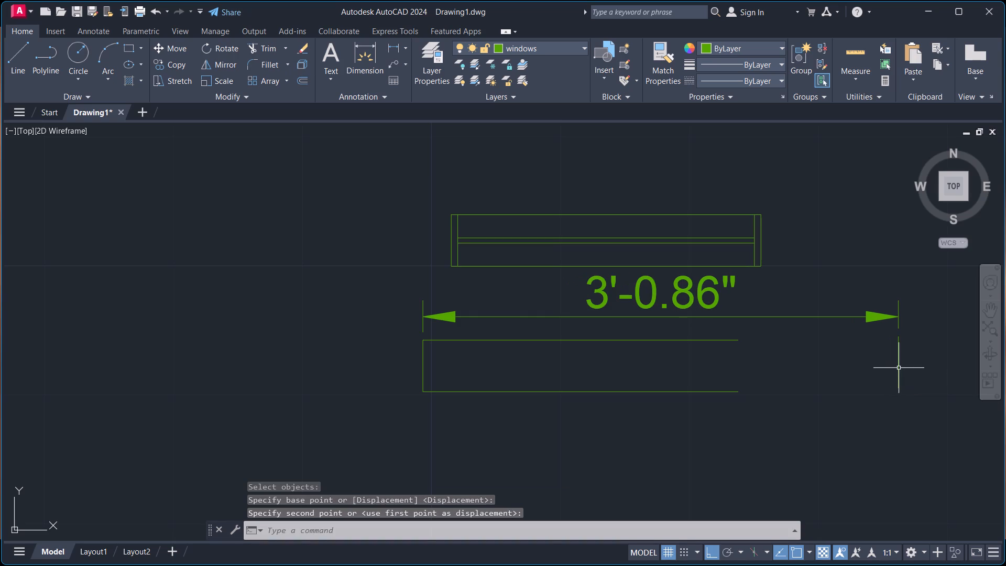
{"action": "left_click", "coordinate": [897, 368]}
{"action": "key", "text": "space"}
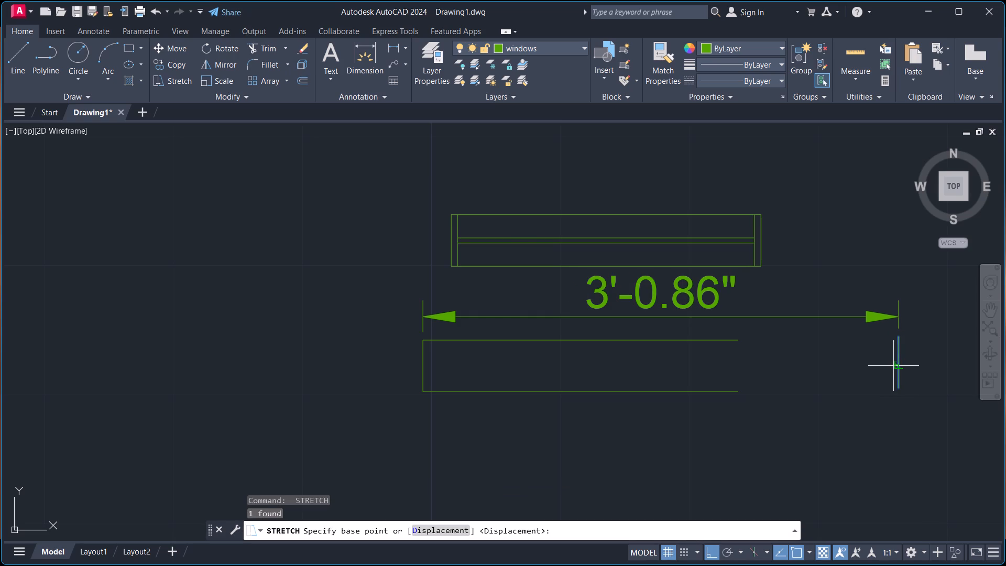
{"action": "left_click", "coordinate": [895, 364]}
{"action": "left_click", "coordinate": [888, 364]}
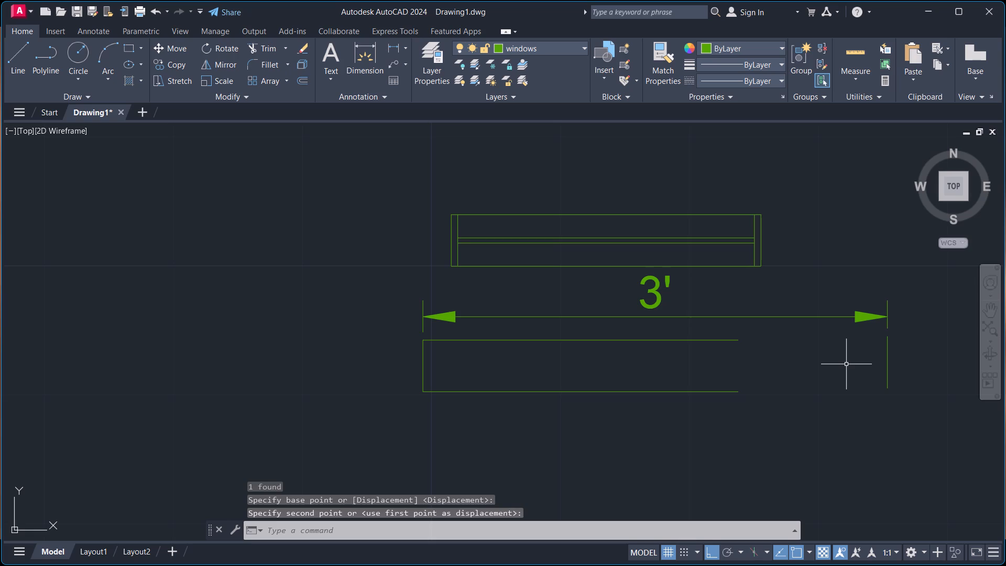
{"action": "key", "text": "Escape"}
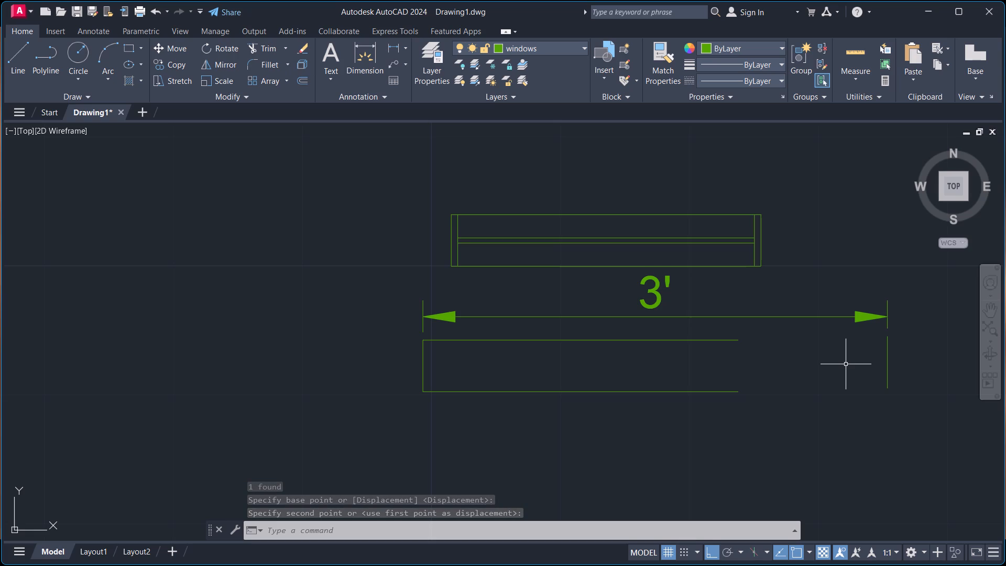
Extend the rectangle's north long line to the detached east edge line.
{"action": "type", "text": "ex"}
{"action": "key", "text": "Return"}
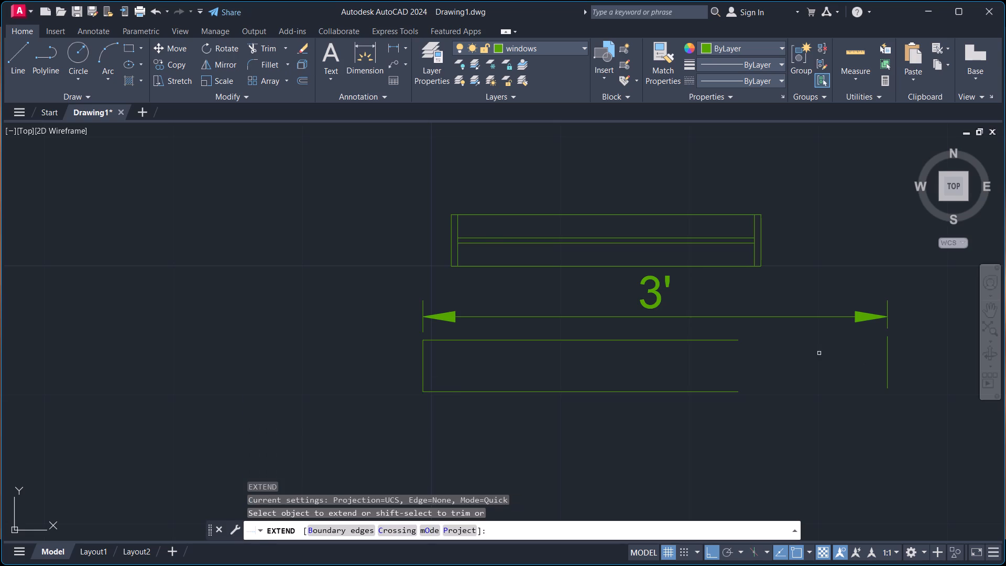
{"action": "left_click", "coordinate": [707, 341]}
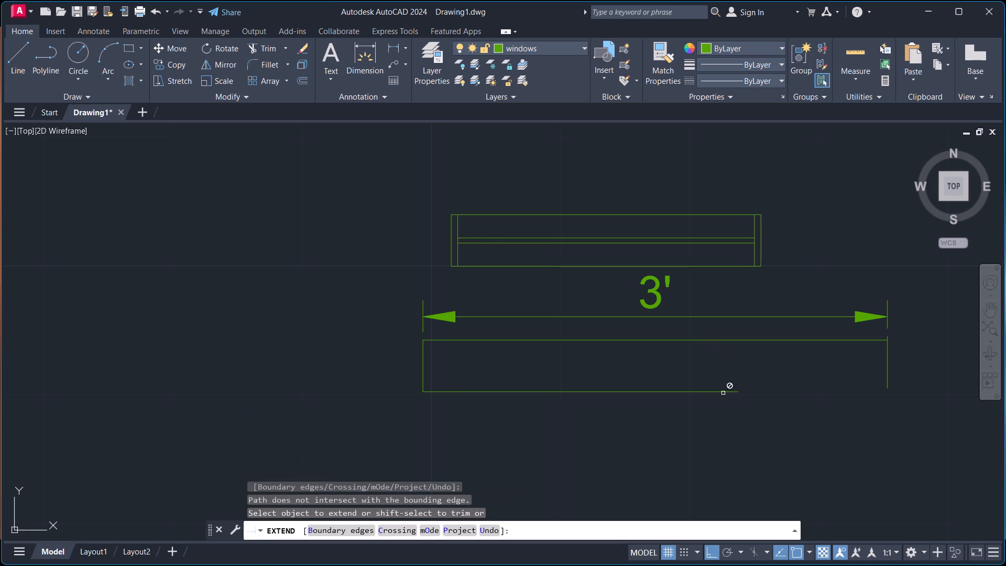
{"action": "key", "text": "Escape"}
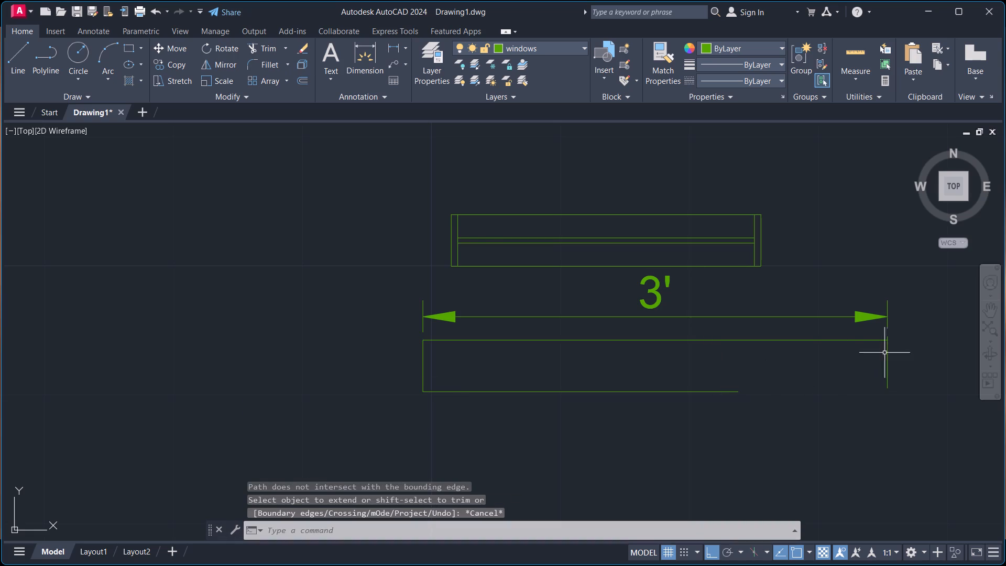
Move the lower rectangle's detached east edge line straight down so its upper end meets the end of the upper long line.
{"action": "scroll", "coordinate": [890, 333], "scroll_direction": "up", "scroll_amount": 3}
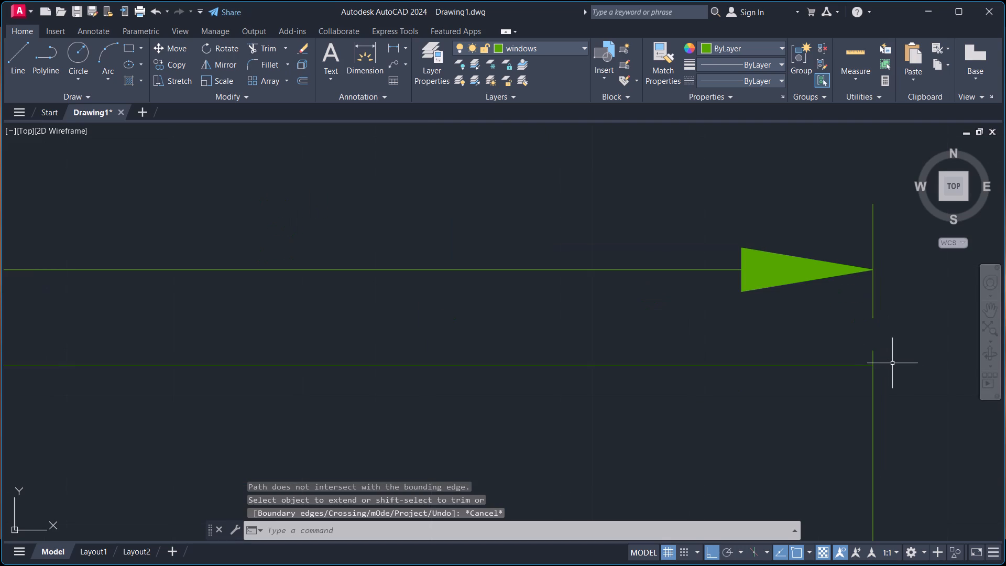
{"action": "key", "text": "m"}
{"action": "key", "text": "Return"}
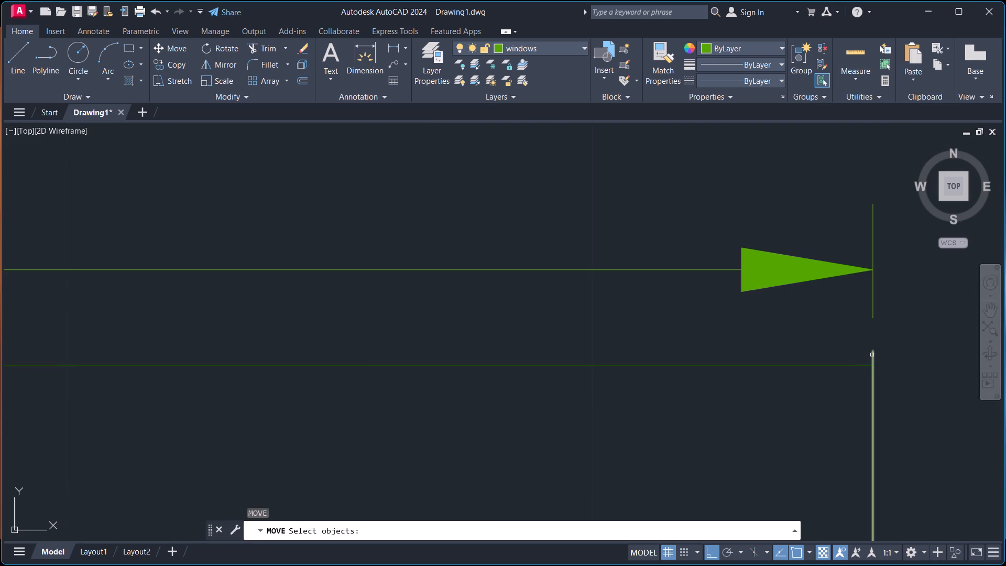
{"action": "left_click", "coordinate": [872, 355]}
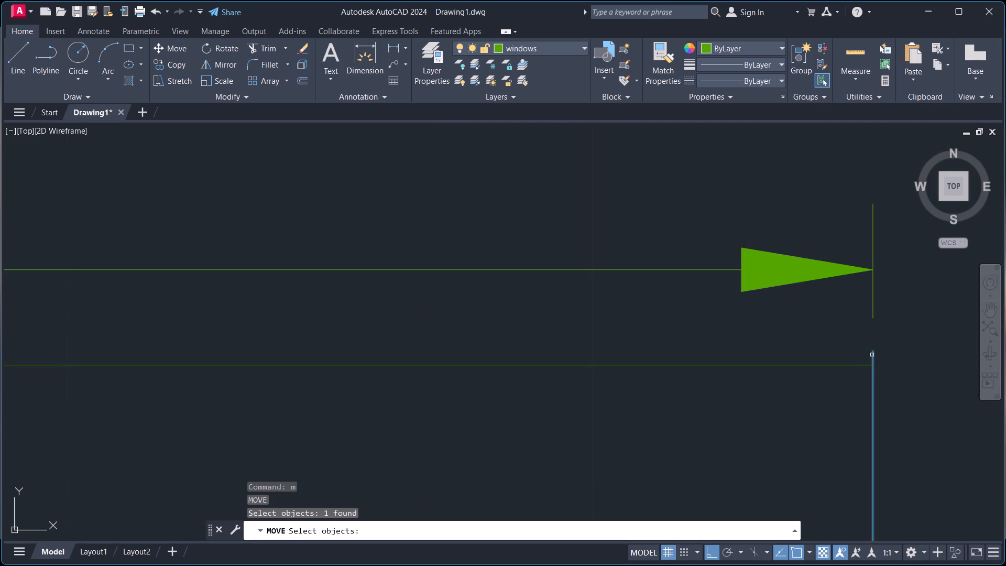
{"action": "key", "text": "Return"}
{"action": "scroll", "coordinate": [870, 348], "scroll_direction": "up", "scroll_amount": 2}
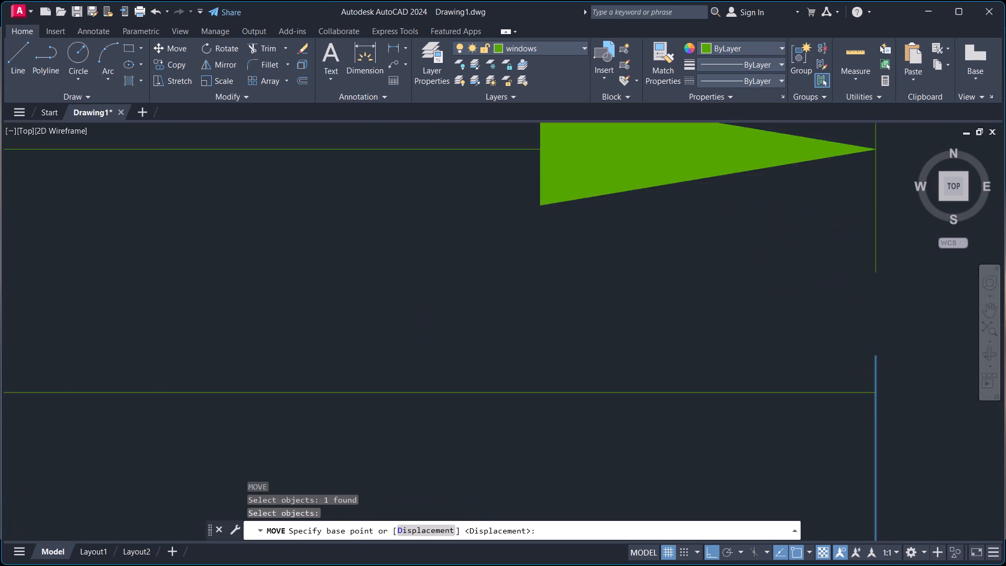
{"action": "scroll", "coordinate": [870, 348], "scroll_direction": "up", "scroll_amount": 1}
{"action": "left_click", "coordinate": [878, 358]}
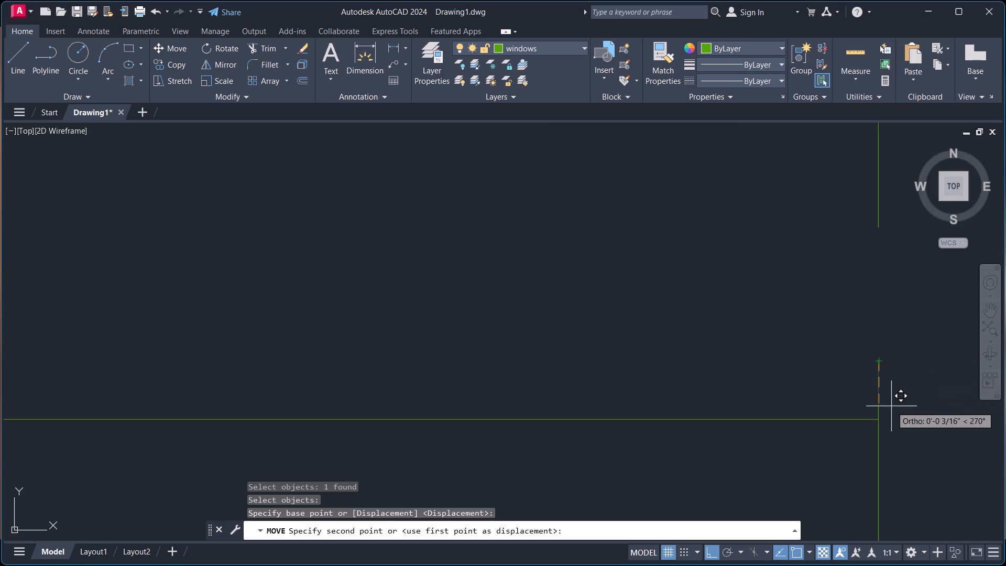
{"action": "left_click", "coordinate": [879, 423]}
{"action": "scroll", "coordinate": [893, 356], "scroll_direction": "down", "scroll_amount": 2}
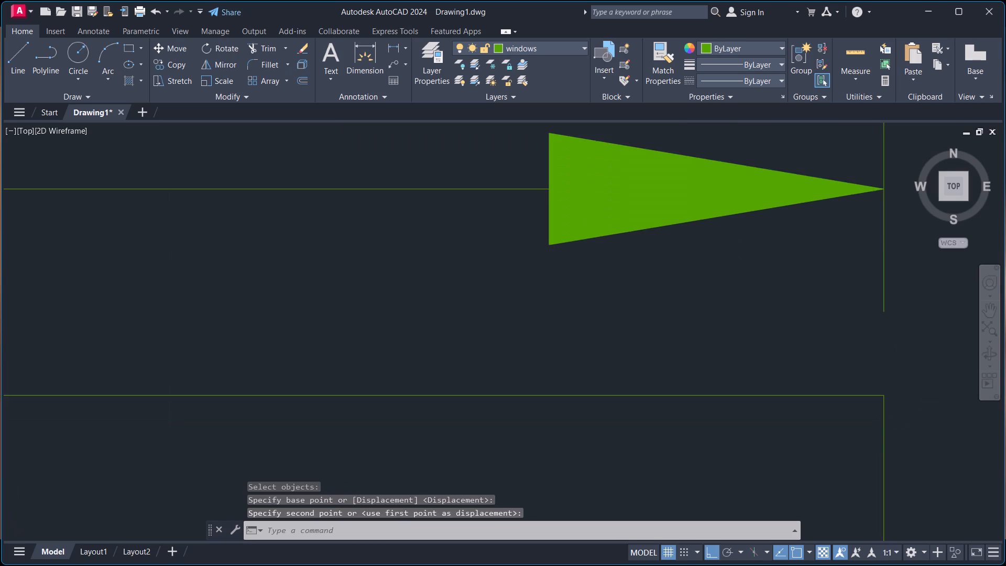
{"action": "scroll", "coordinate": [897, 353], "scroll_direction": "down", "scroll_amount": 3}
{"action": "key", "text": "Escape"}
Extend the lower rectangle's bottom long line to the east edge line, closing the outline.
{"action": "key", "text": "e"}
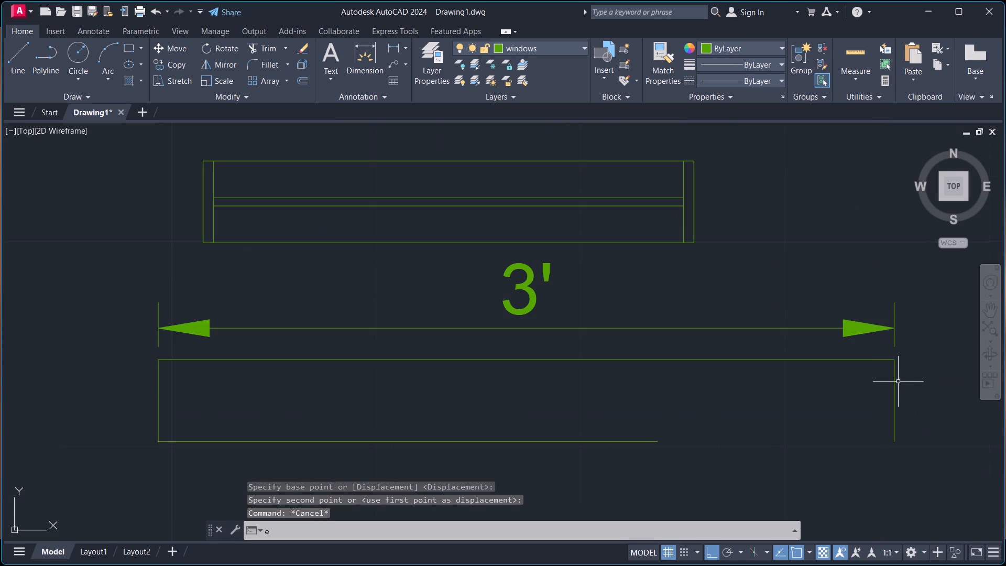
{"action": "key", "text": "x"}
{"action": "key", "text": "Return"}
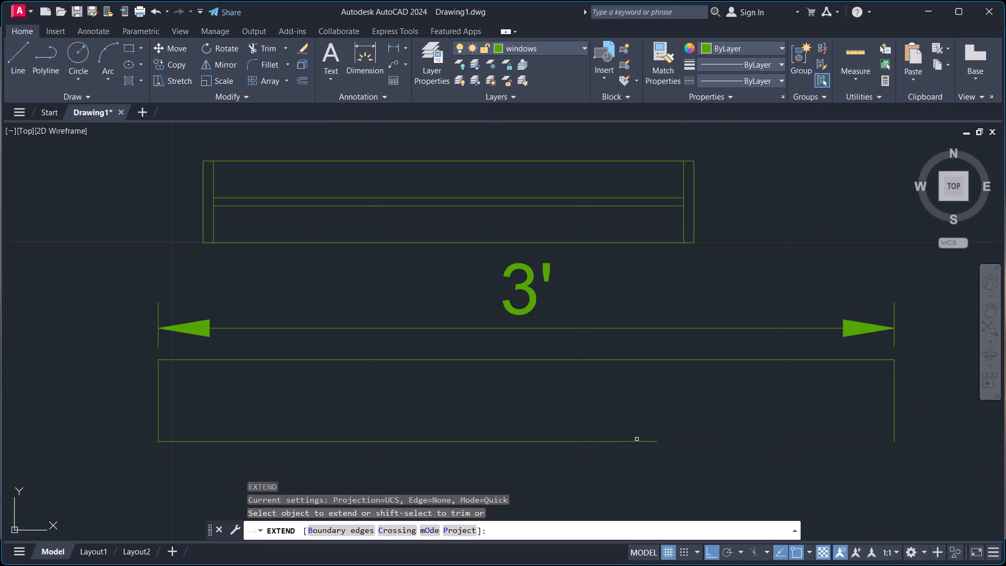
{"action": "left_click", "coordinate": [640, 441]}
{"action": "scroll", "coordinate": [804, 382], "scroll_direction": "down", "scroll_amount": 1}
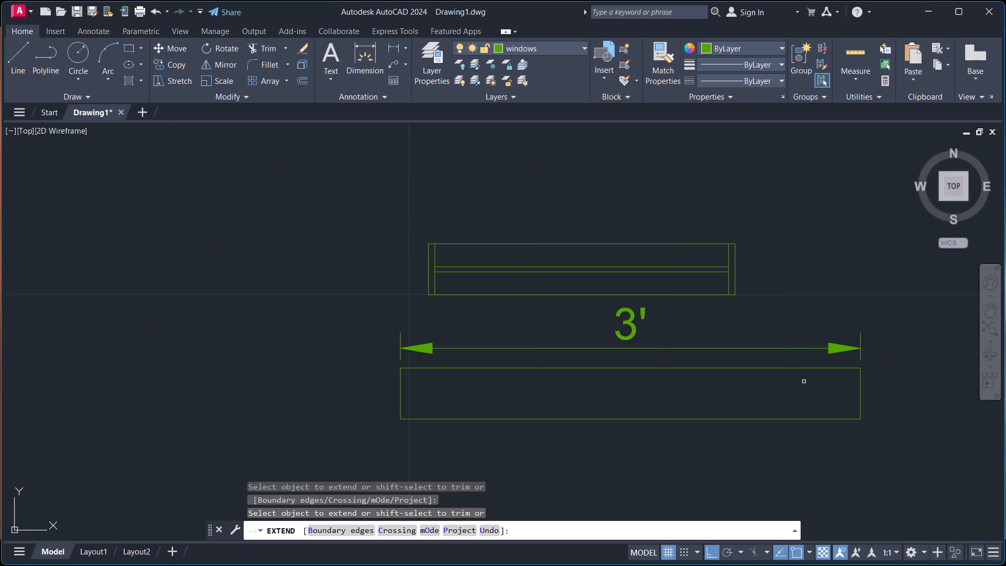
{"action": "key", "text": "Escape"}
Erase the 3' linear dimension above the lower rectangle.
{"action": "left_click", "coordinate": [847, 351]}
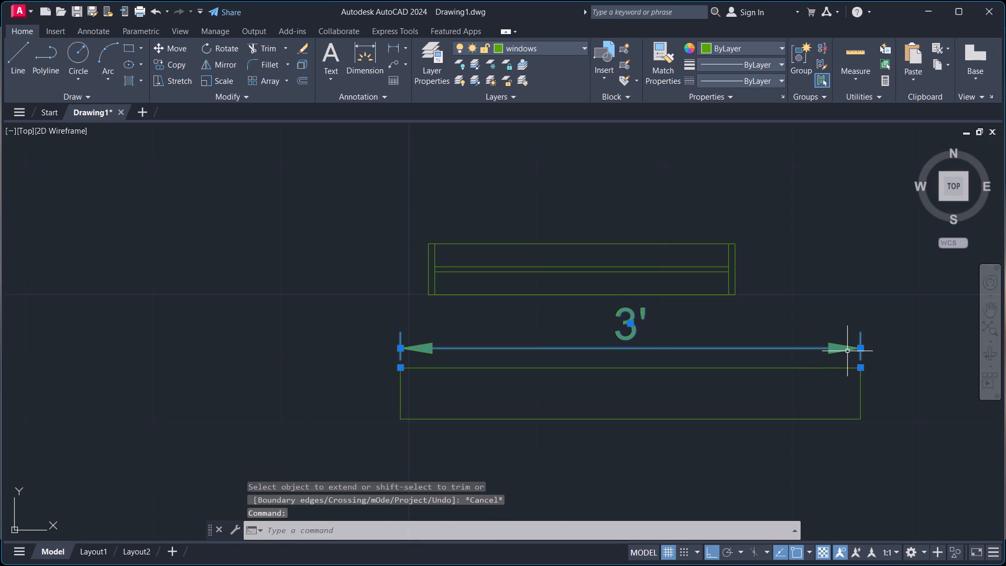
{"action": "key", "text": "e"}
{"action": "key", "text": "Return"}
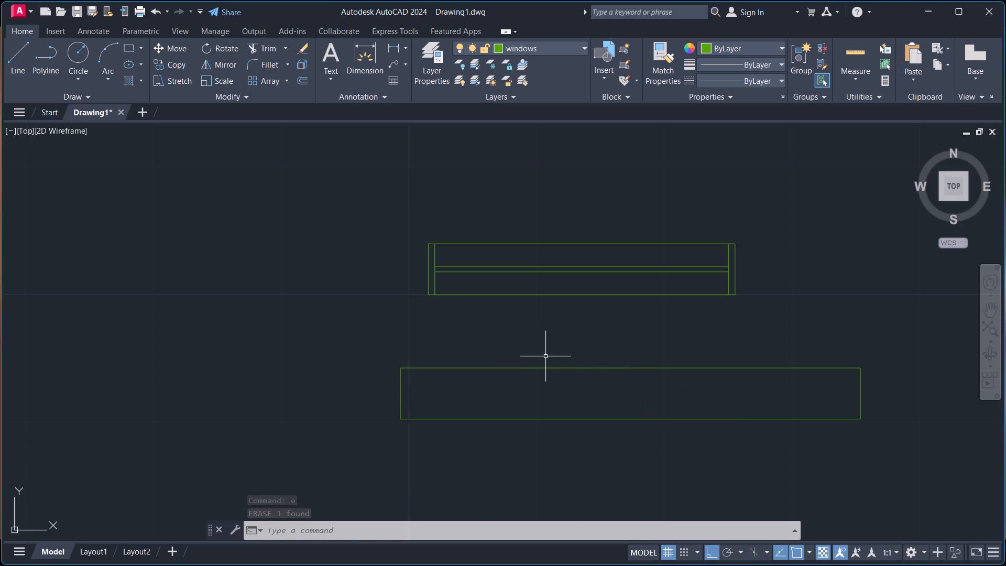
Copy the four lines of the 3-foot rectangle straight down, placing one copy directly below the original.
{"action": "scroll", "coordinate": [573, 400], "scroll_direction": "down", "scroll_amount": 1}
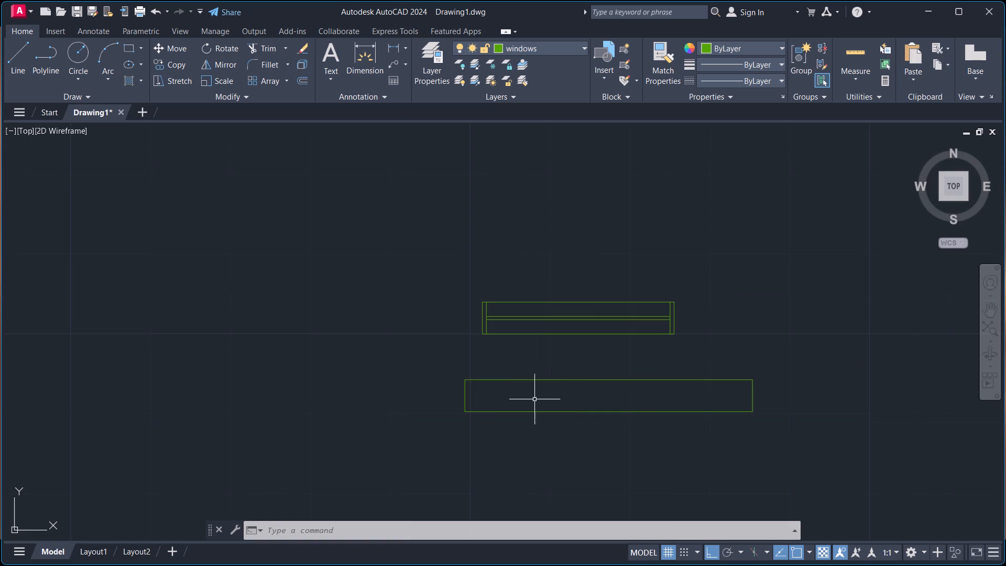
{"action": "left_click", "coordinate": [431, 362]}
{"action": "left_click", "coordinate": [849, 458]}
{"action": "type", "text": "co"}
{"action": "key", "text": "Return"}
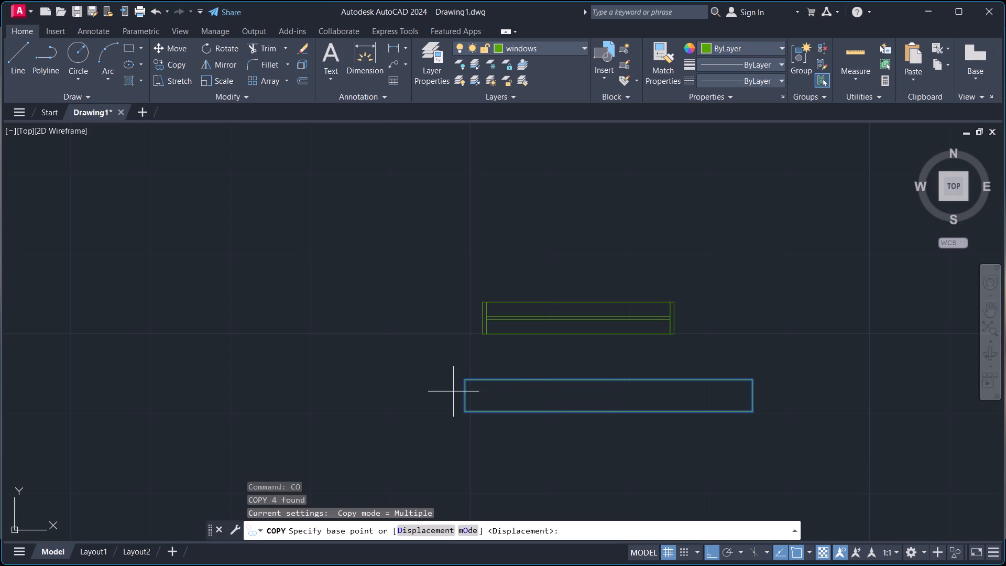
{"action": "left_click", "coordinate": [466, 409]}
{"action": "left_click", "coordinate": [474, 469]}
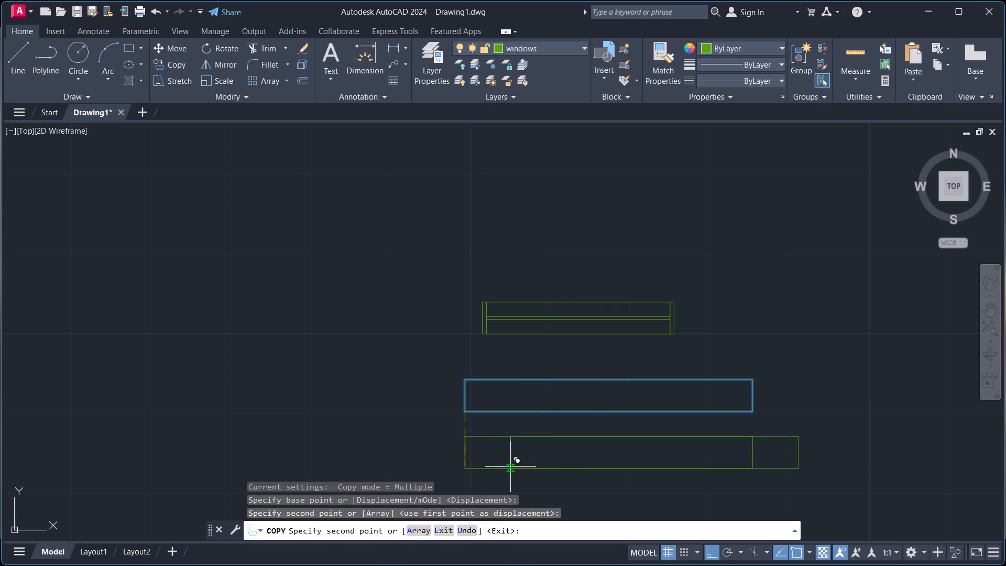
{"action": "key", "text": "Escape"}
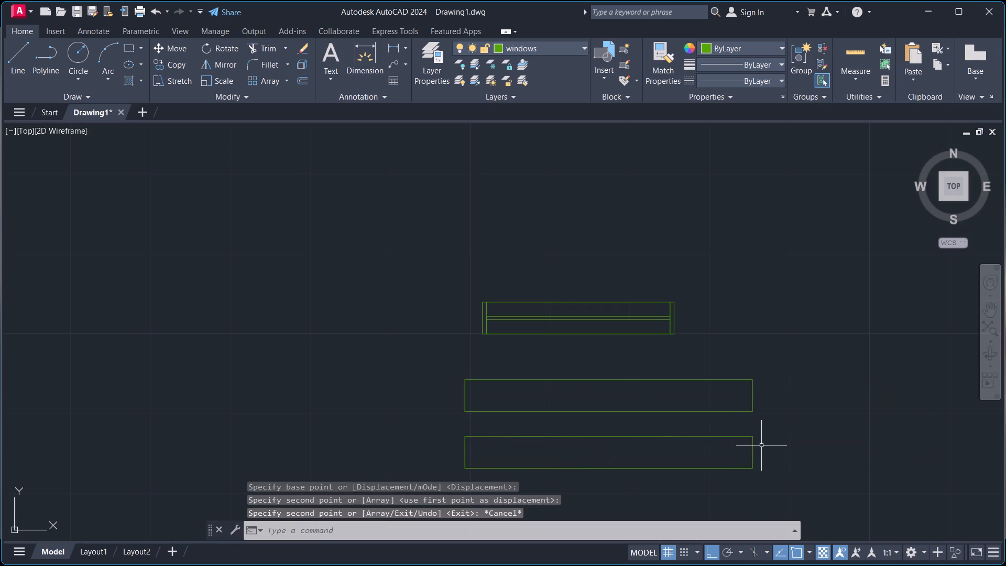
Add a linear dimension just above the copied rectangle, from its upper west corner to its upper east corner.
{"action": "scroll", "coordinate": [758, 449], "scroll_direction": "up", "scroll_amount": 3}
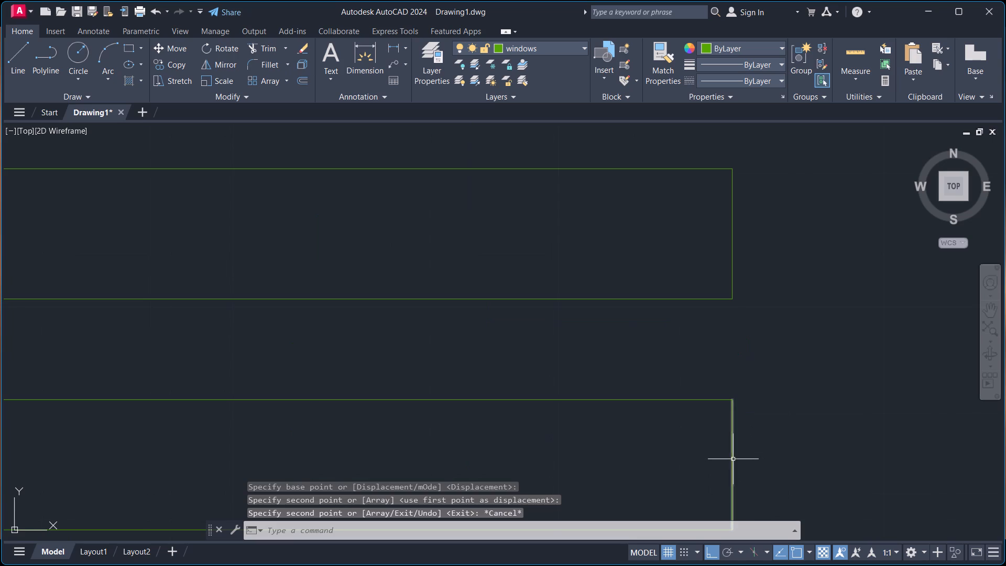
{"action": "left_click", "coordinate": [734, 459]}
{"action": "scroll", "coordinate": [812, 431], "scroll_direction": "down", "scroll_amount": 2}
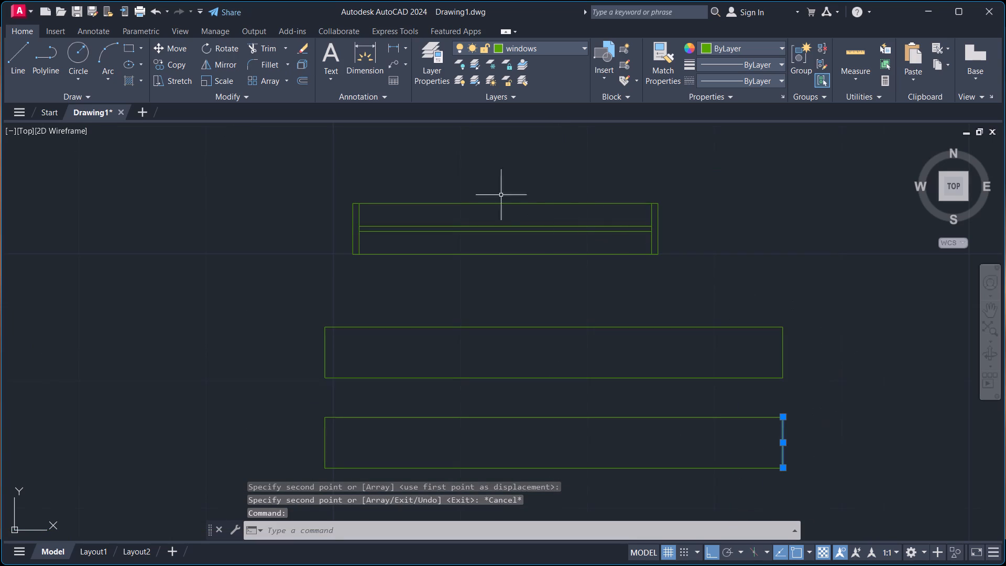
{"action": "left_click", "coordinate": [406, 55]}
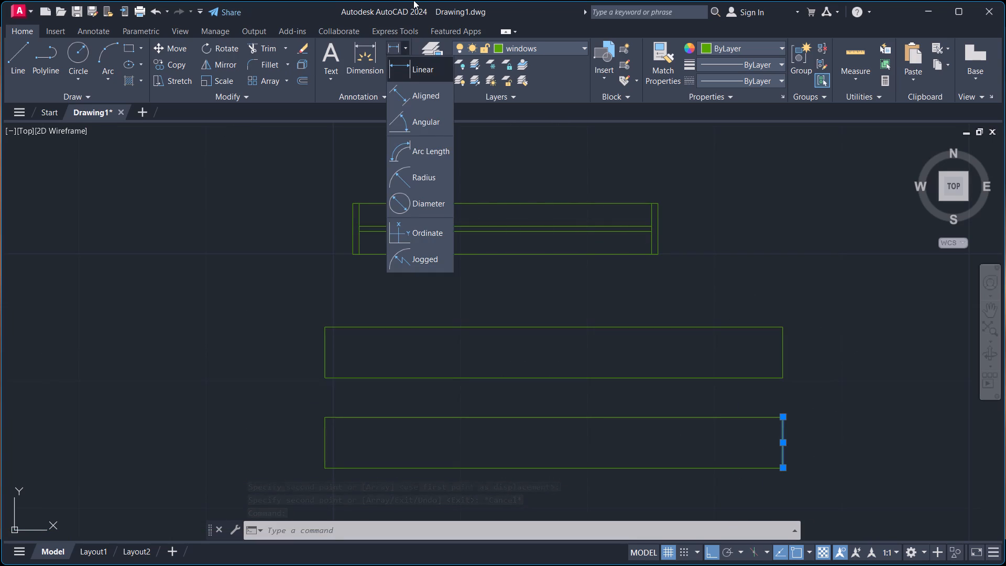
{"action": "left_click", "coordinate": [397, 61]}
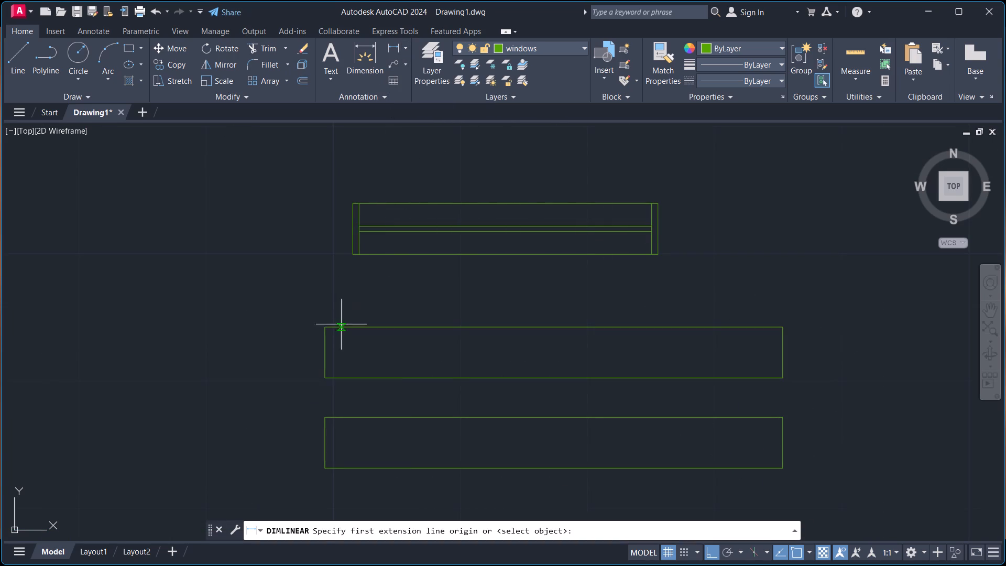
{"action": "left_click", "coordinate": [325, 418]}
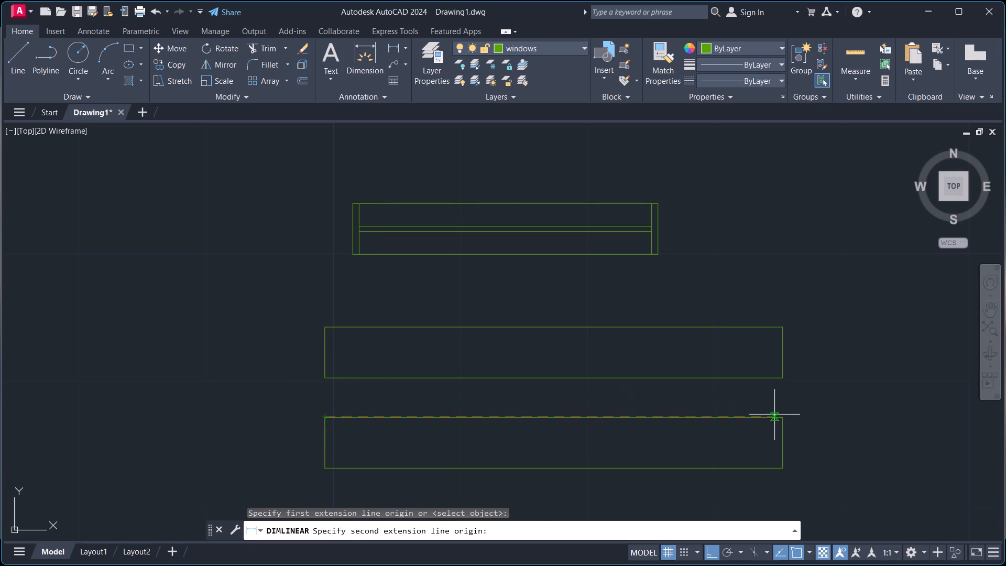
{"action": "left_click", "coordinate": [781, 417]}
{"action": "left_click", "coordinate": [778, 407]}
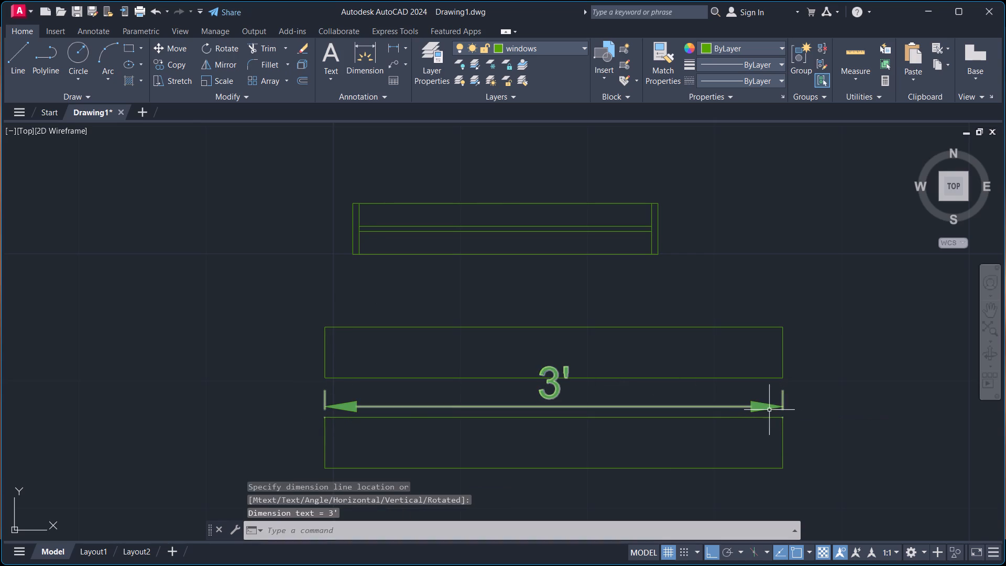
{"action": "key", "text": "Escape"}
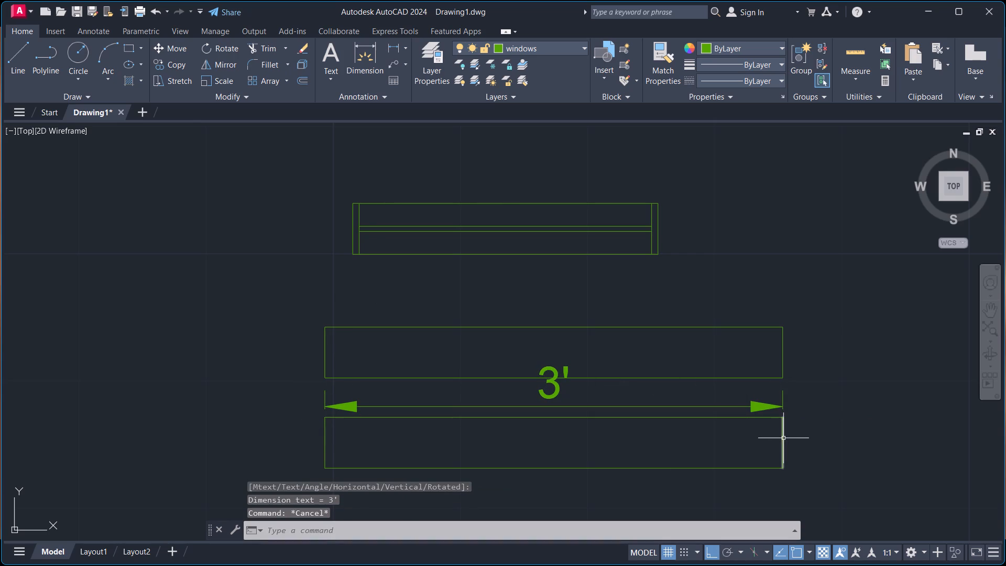
Stretch the copied rectangle's east edge line 1' farther east.
{"action": "left_click", "coordinate": [783, 438]}
{"action": "key", "text": "s"}
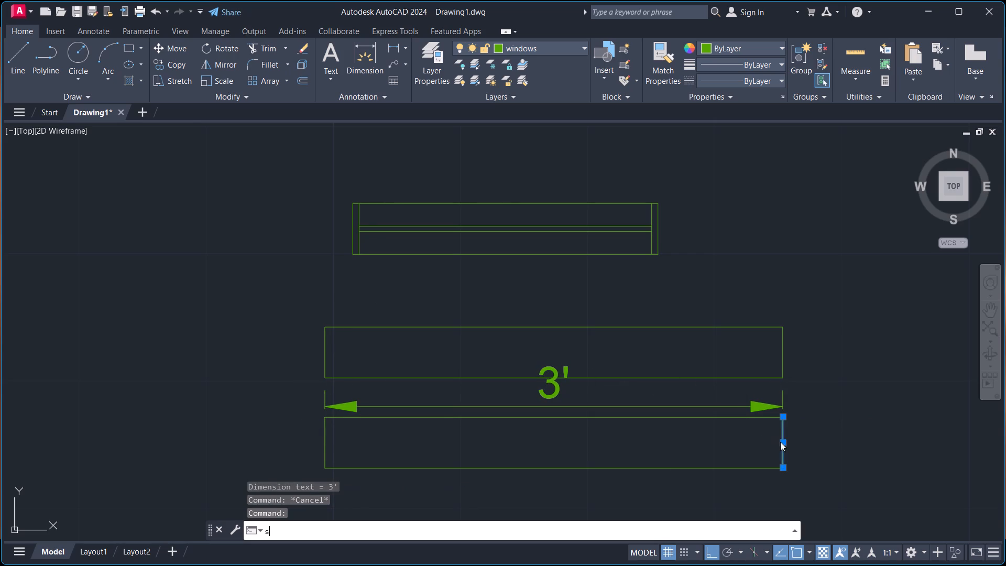
{"action": "key", "text": "Return"}
{"action": "left_click", "coordinate": [781, 442]}
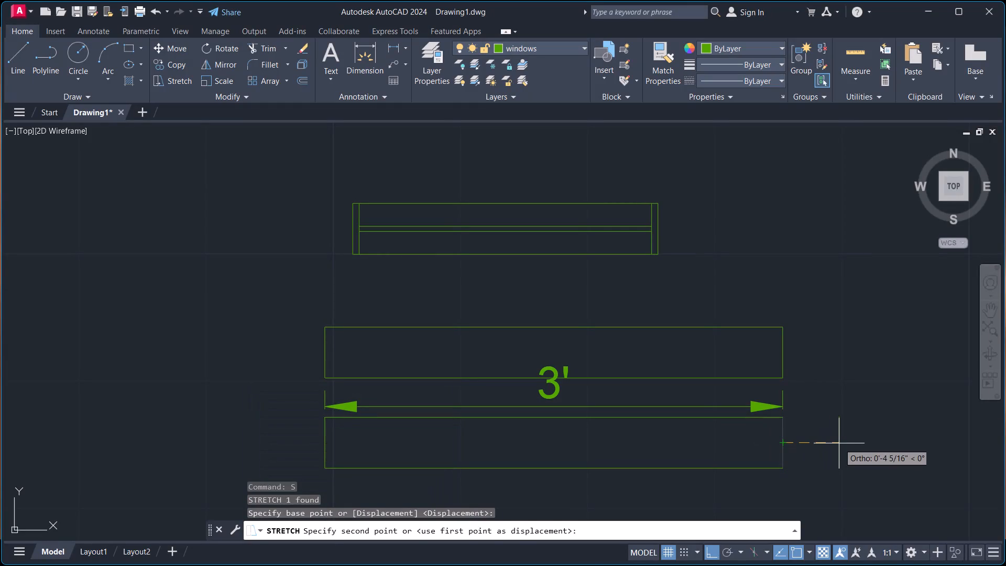
{"action": "key", "text": "1"}
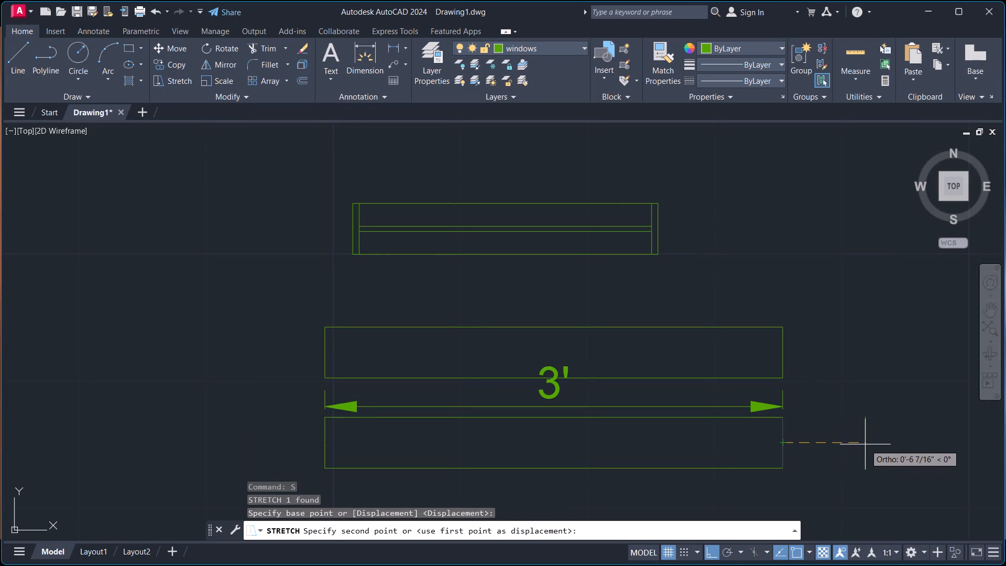
{"action": "key", "text": "apostrophe"}
{"action": "key", "text": "Return"}
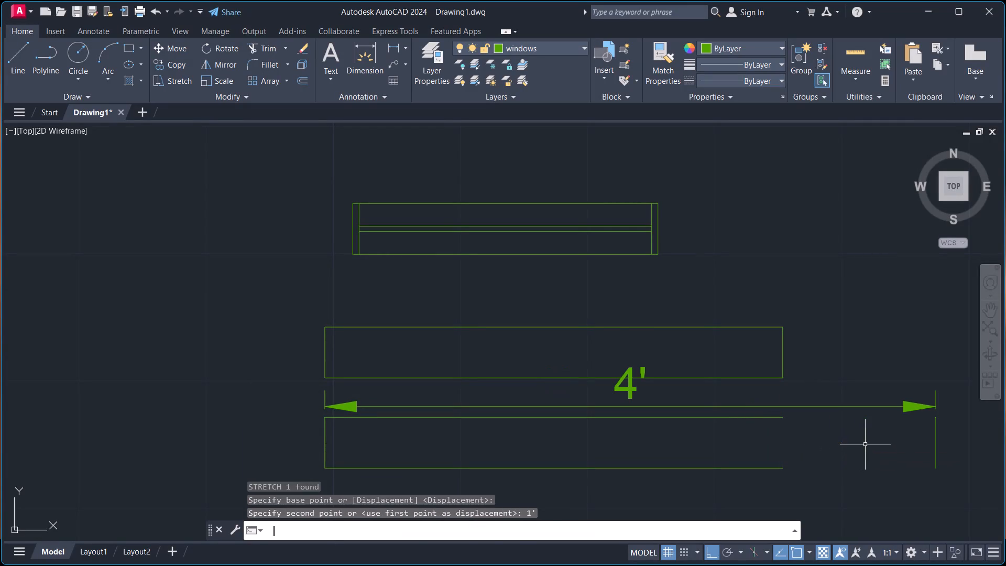
{"action": "key", "text": "Escape"}
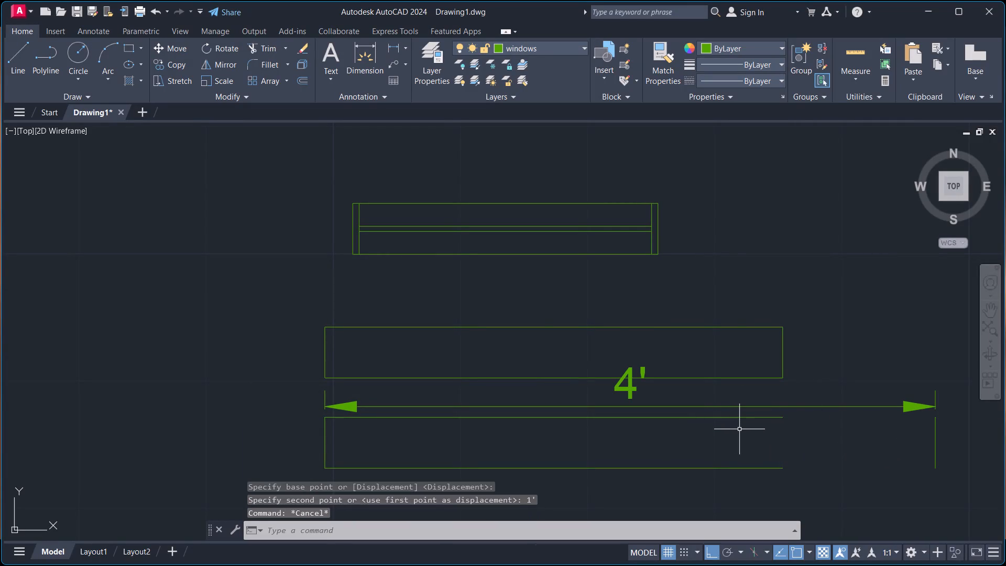
Extend the copied rectangle's upper and lower long lines to the shifted east edge line.
{"action": "key", "text": "e"}
{"action": "key", "text": "x"}
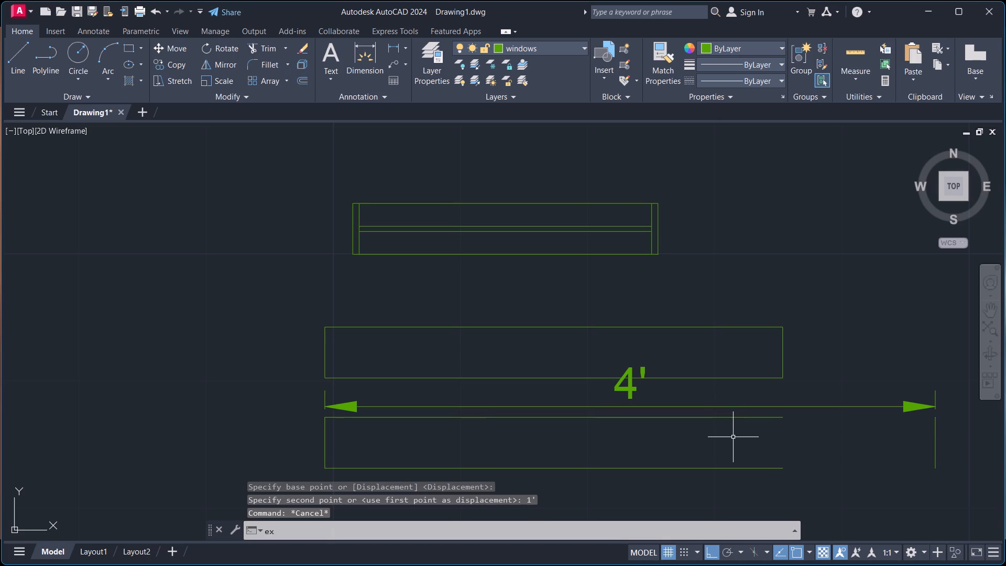
{"action": "key", "text": "Return"}
{"action": "left_click", "coordinate": [743, 419]}
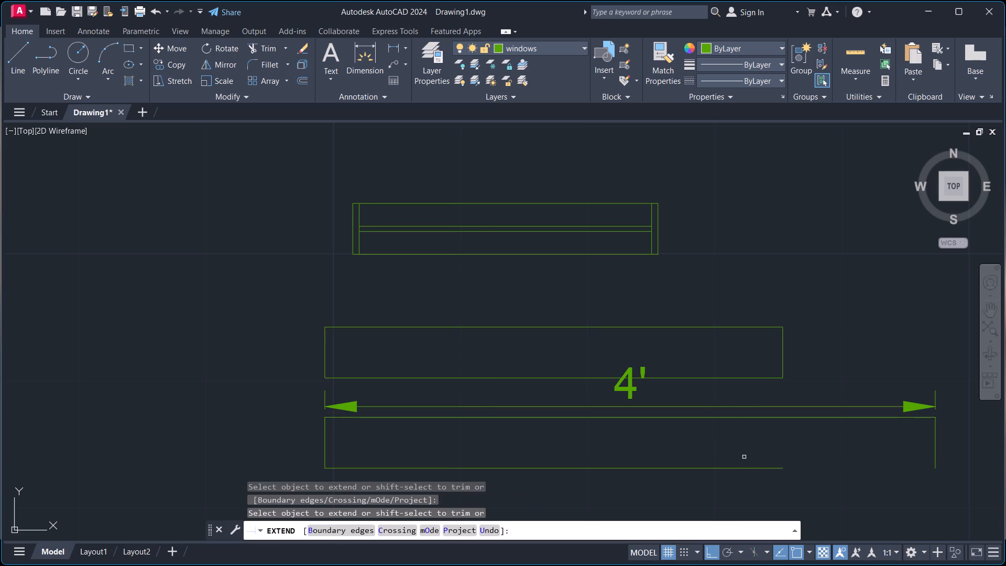
{"action": "left_click", "coordinate": [748, 466]}
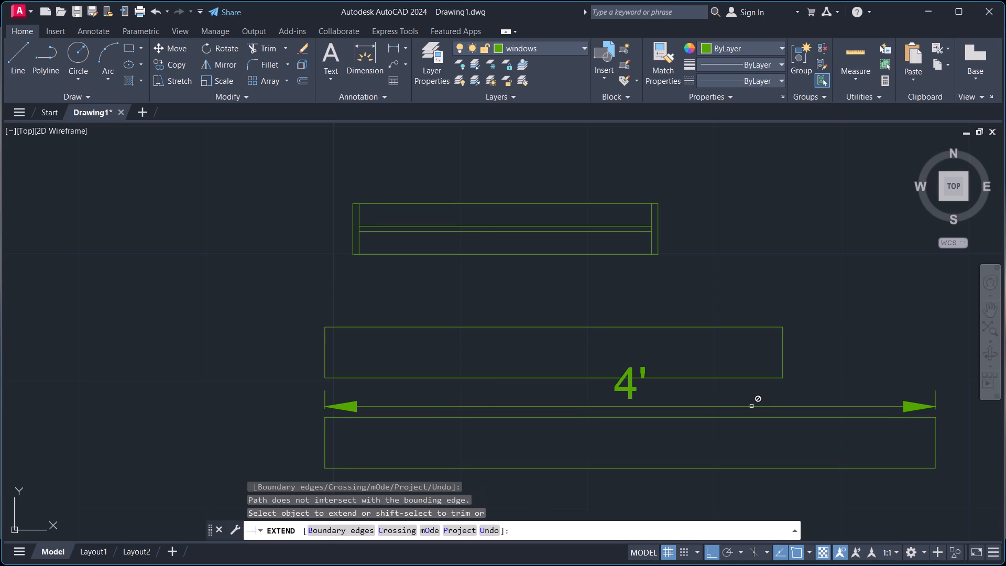
{"action": "key", "text": "Escape"}
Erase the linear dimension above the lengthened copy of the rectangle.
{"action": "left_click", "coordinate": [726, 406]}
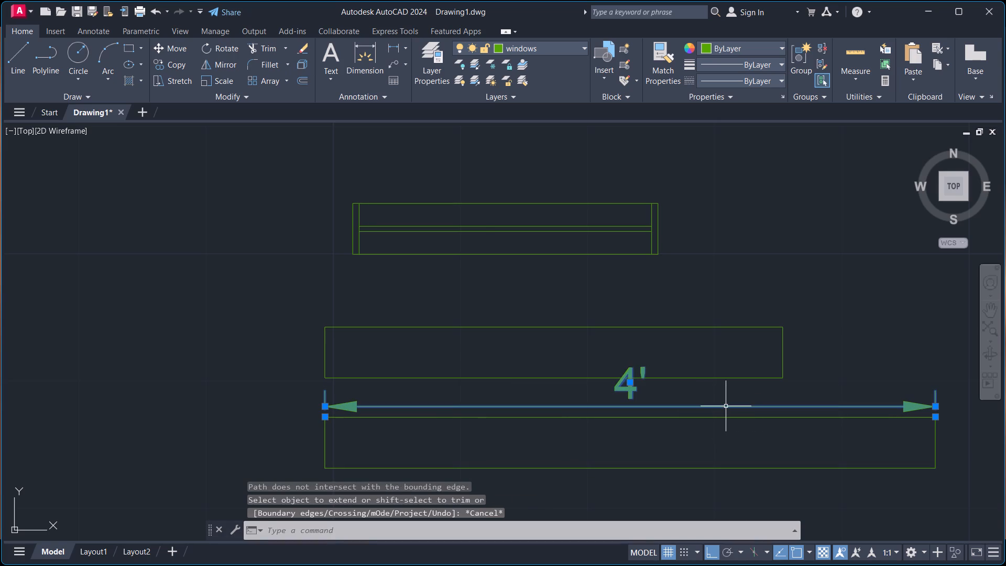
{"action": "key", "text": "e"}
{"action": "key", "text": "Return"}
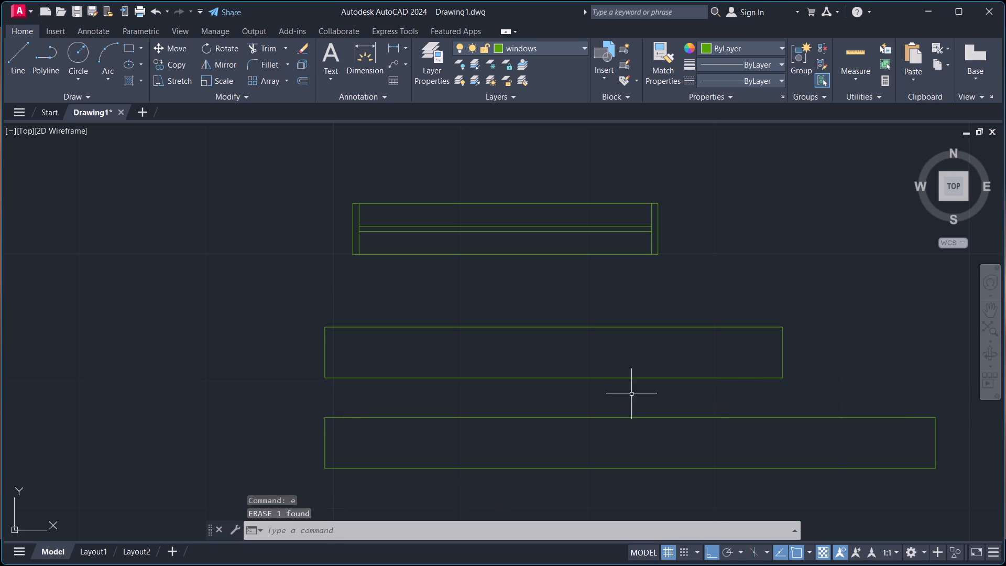
Offset the west and east edge lines of the 3-foot rectangle 0.5" inward.
{"action": "scroll", "coordinate": [421, 256], "scroll_direction": "down", "scroll_amount": 1}
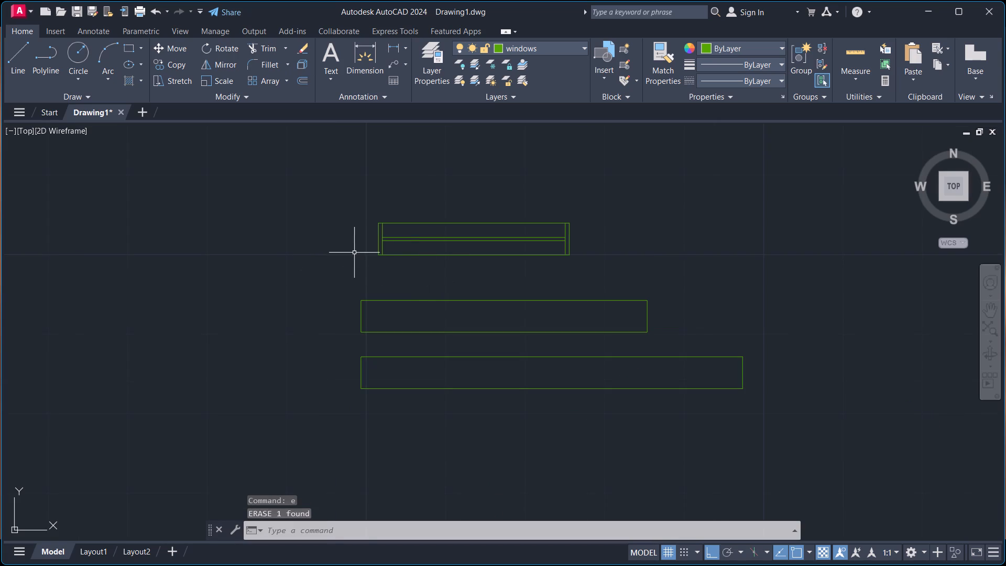
{"action": "key", "text": "o"}
{"action": "key", "text": "Return"}
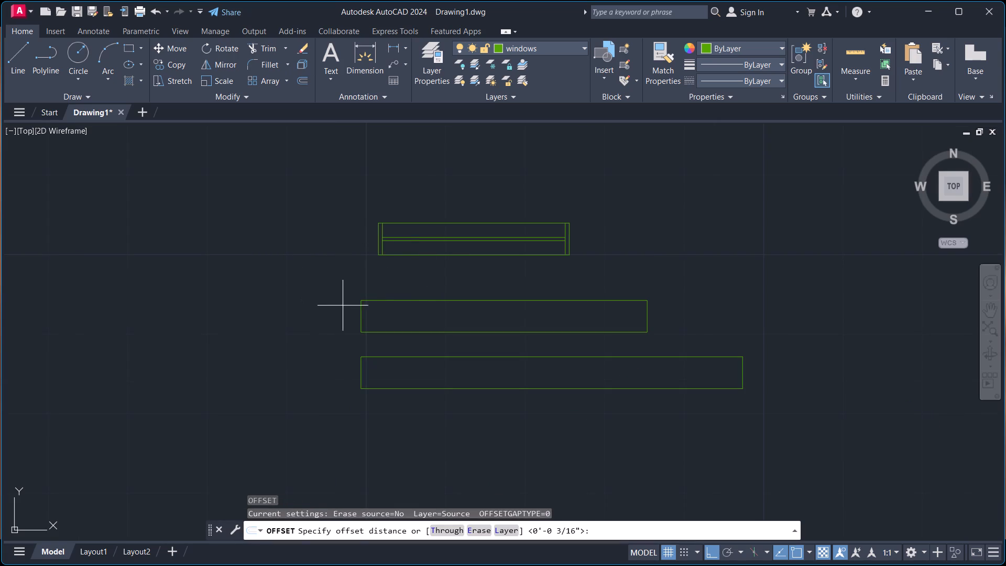
{"action": "left_click", "coordinate": [359, 315]}
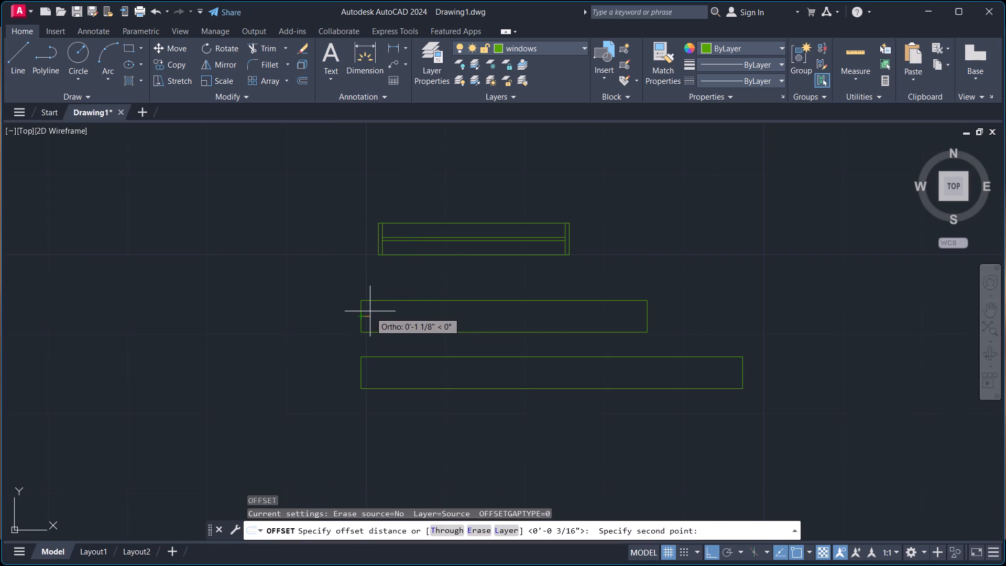
{"action": "type", "text": "0.5"}
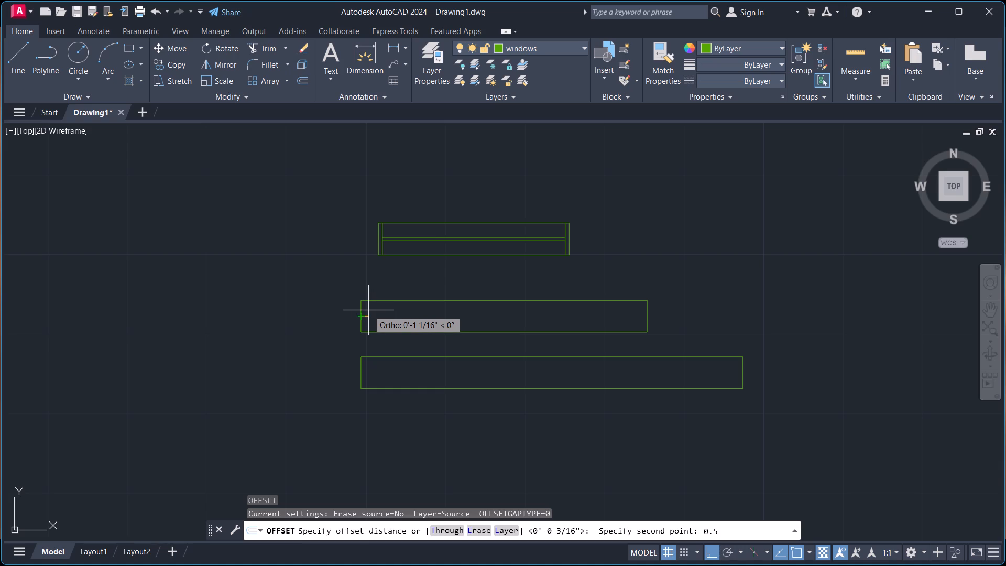
{"action": "key", "text": "shift+quotedbl"}
{"action": "key", "text": "Return"}
{"action": "left_click", "coordinate": [361, 314]}
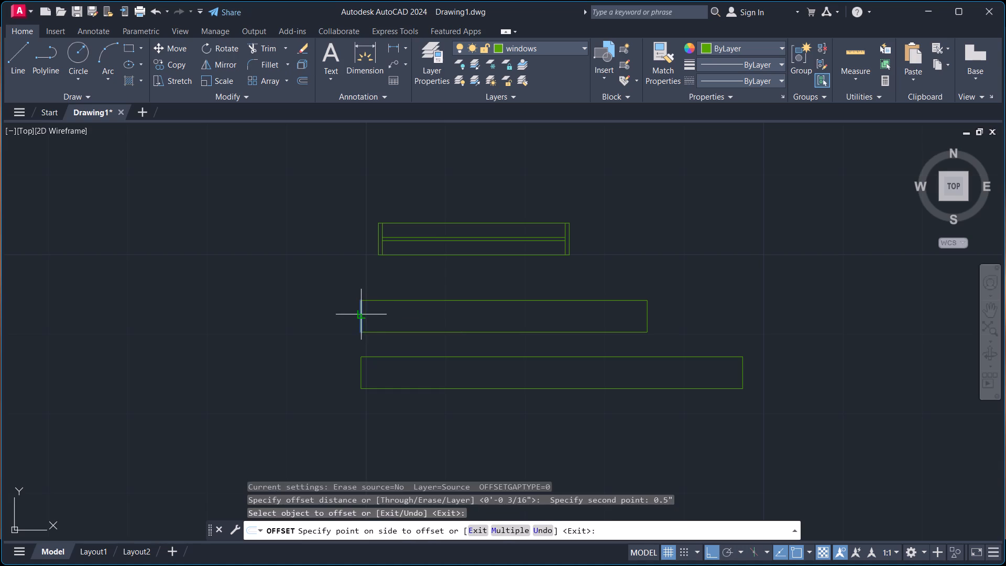
{"action": "left_click", "coordinate": [378, 315]}
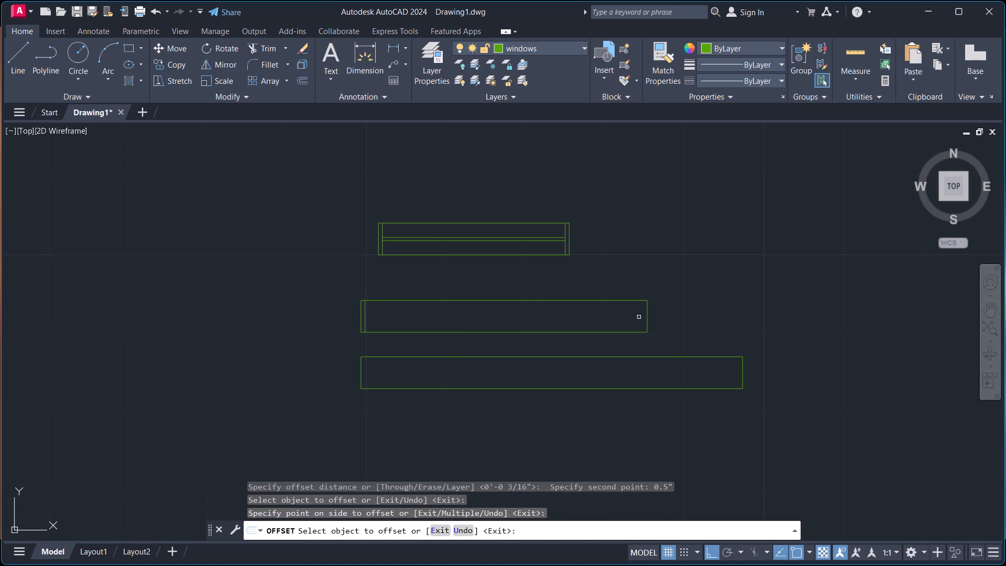
{"action": "left_click", "coordinate": [648, 319]}
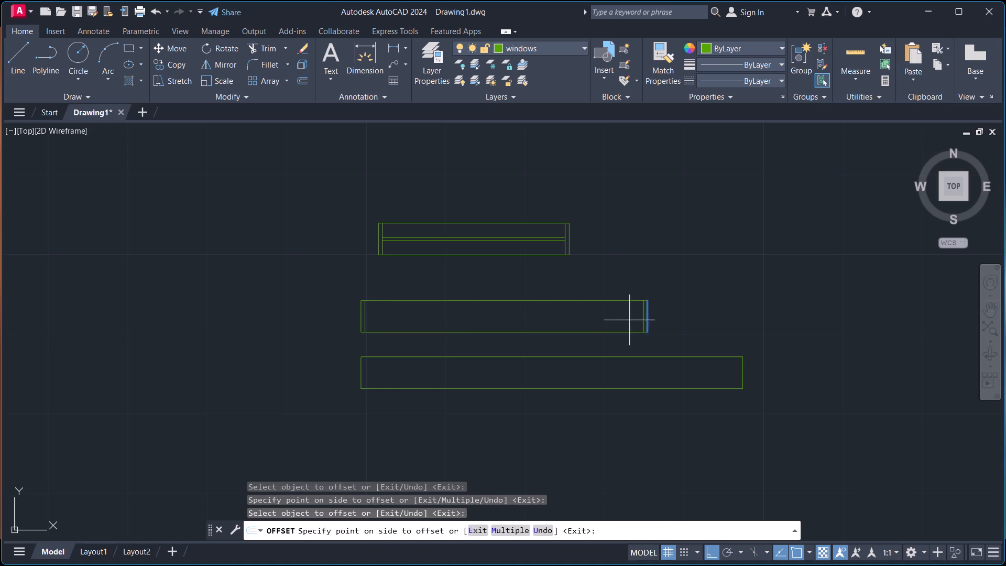
{"action": "left_click", "coordinate": [624, 321]}
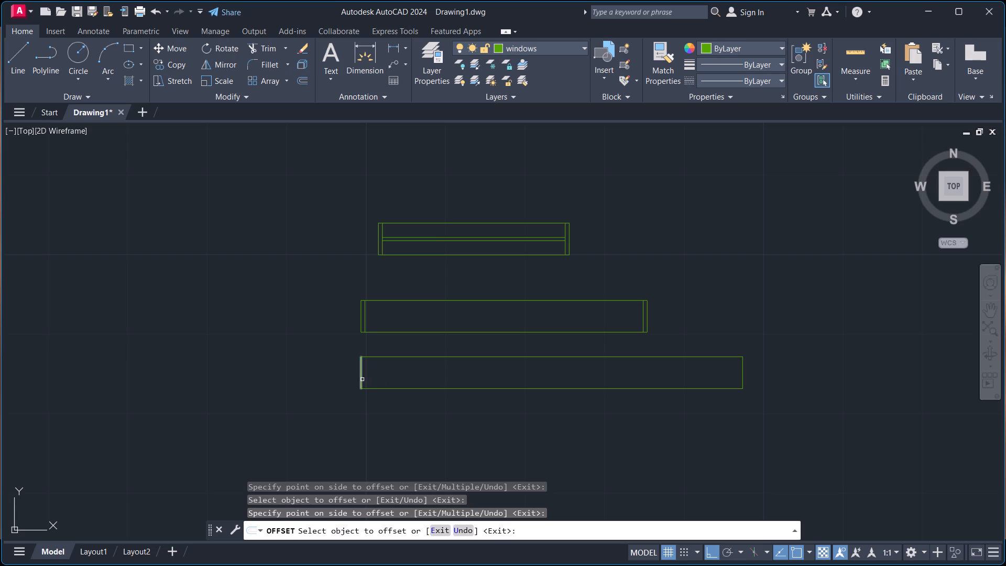
Offset the west and east edge lines of the 4-foot rectangle 0.5" inward.
{"action": "left_click", "coordinate": [362, 379]}
{"action": "left_click_drag", "start_coordinate": [382, 381], "coordinate": [389, 380]}
{"action": "left_click_drag", "start_coordinate": [742, 374], "coordinate": [725, 377]}
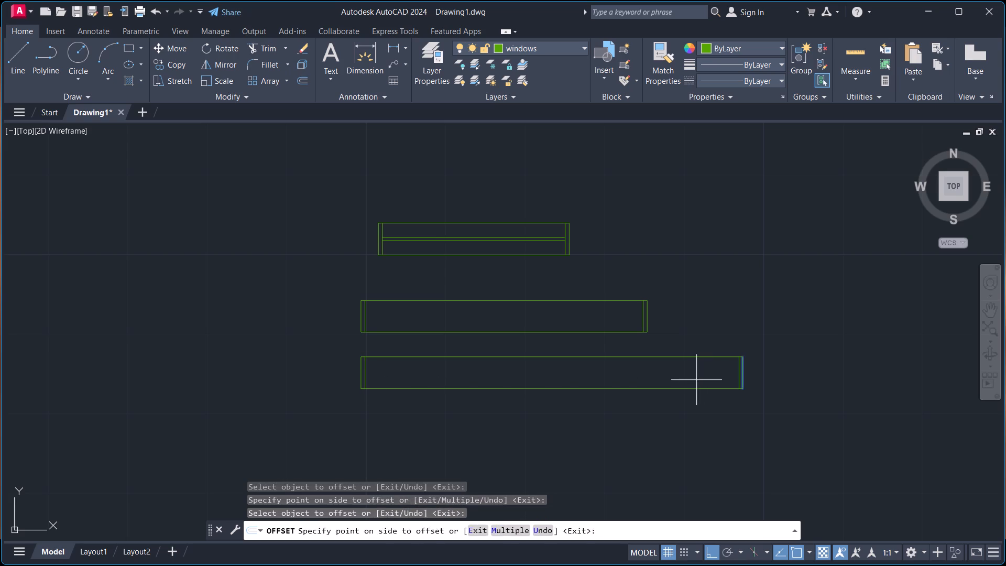
{"action": "left_click", "coordinate": [695, 380]}
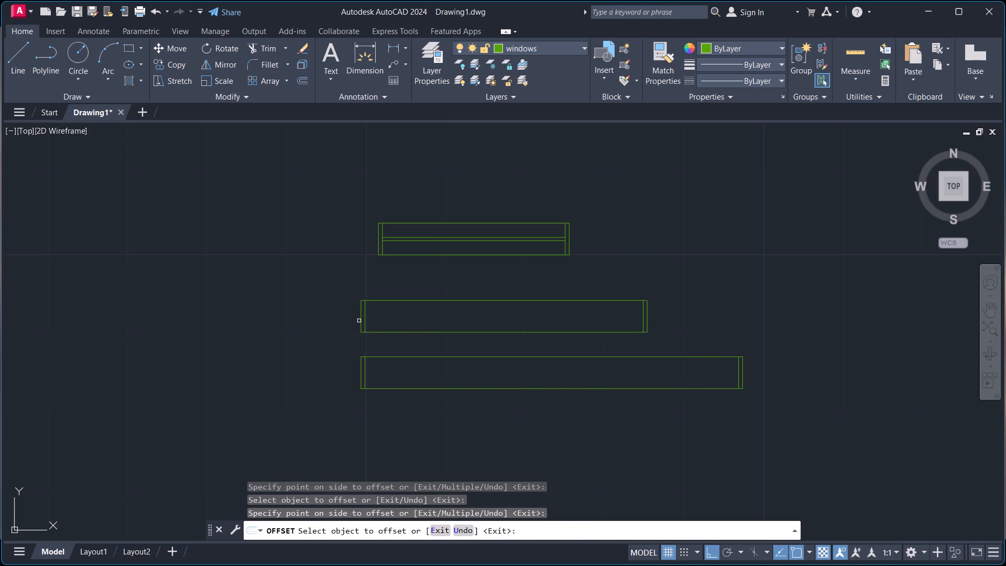
{"action": "key", "text": "Escape"}
Draw a horizontal center line in the 3-foot window between the midpoints of its two inner end lines.
{"action": "key", "text": "l"}
{"action": "key", "text": "Return"}
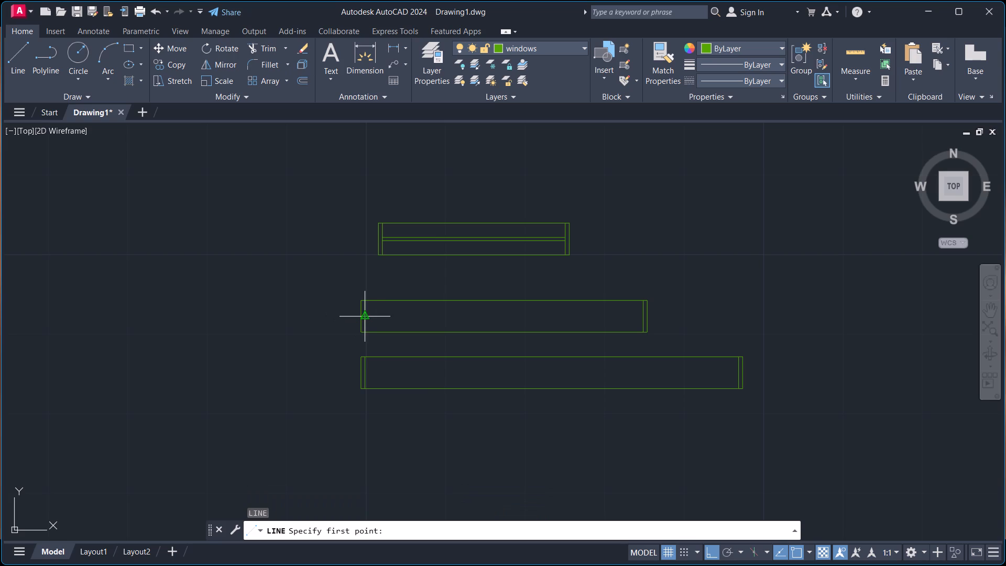
{"action": "left_click", "coordinate": [369, 313]}
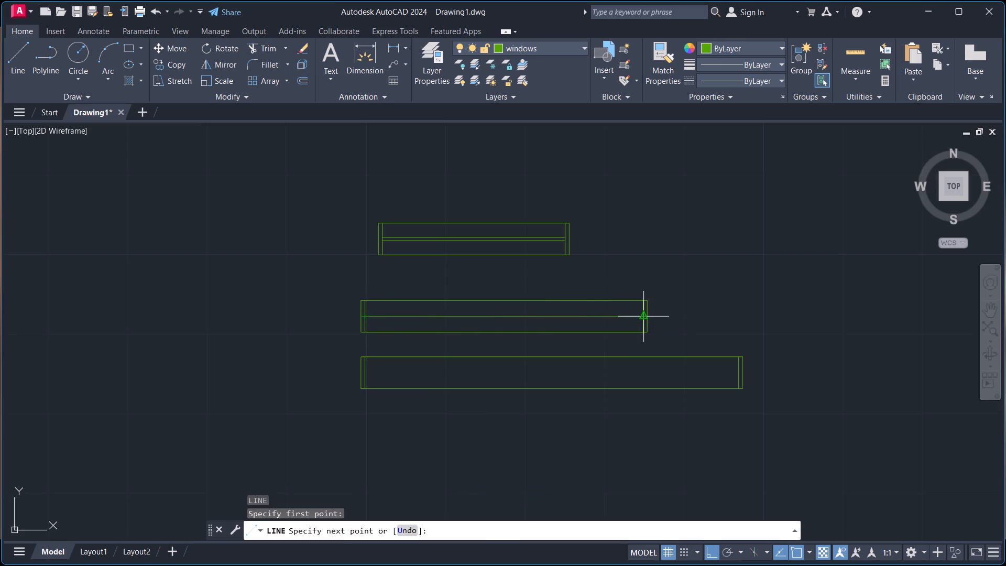
{"action": "left_click", "coordinate": [644, 315]}
{"action": "key", "text": "Escape"}
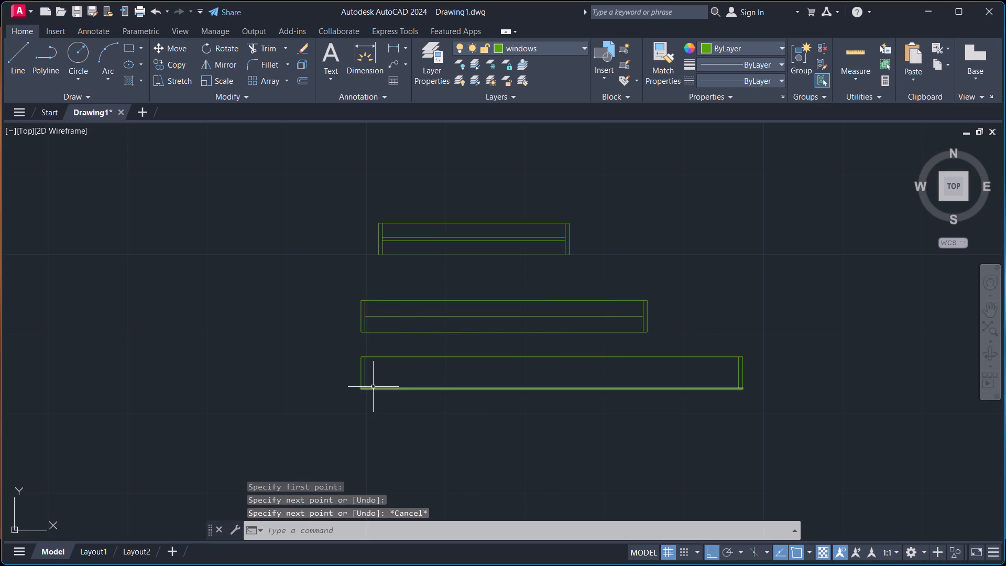
Draw a horizontal center line in the 4-foot window between the midpoints of its two inner end lines.
{"action": "key", "text": "space"}
{"action": "left_click", "coordinate": [368, 374]}
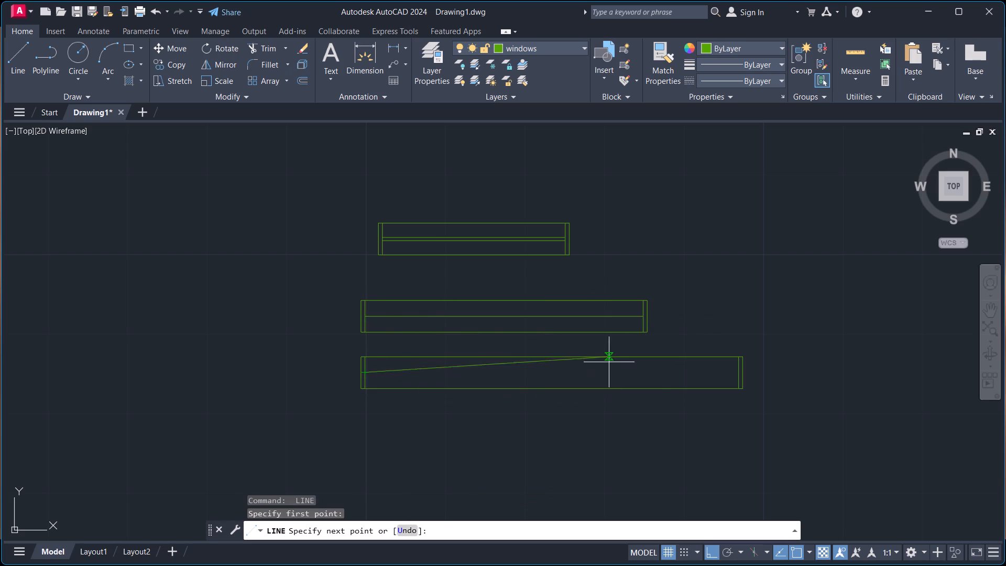
{"action": "left_click", "coordinate": [737, 373]}
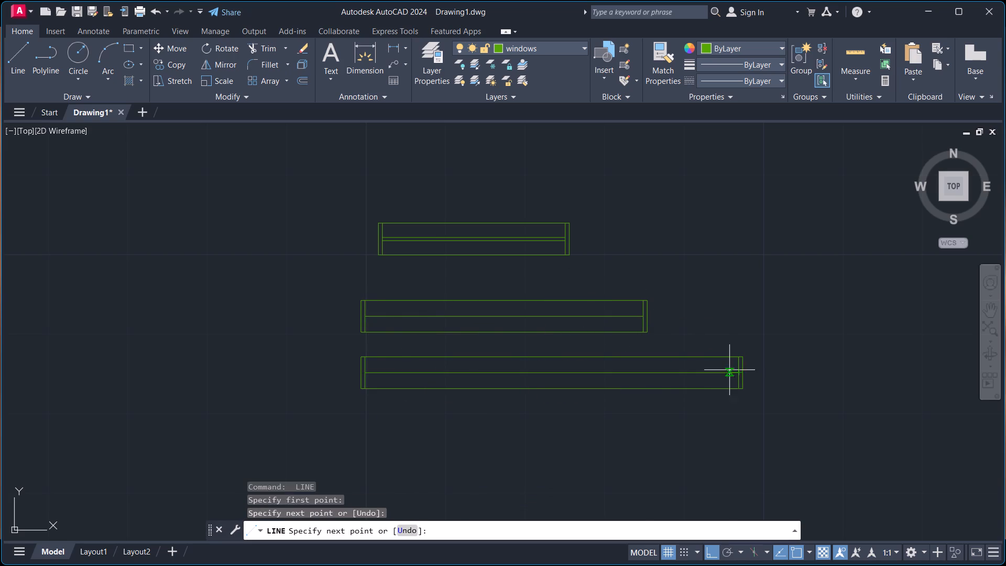
{"action": "key", "text": "Escape"}
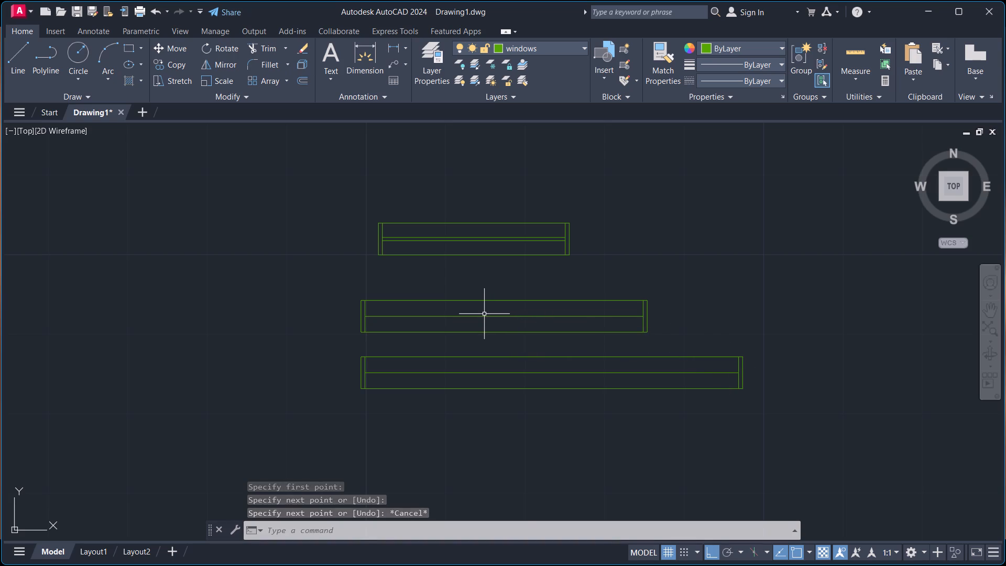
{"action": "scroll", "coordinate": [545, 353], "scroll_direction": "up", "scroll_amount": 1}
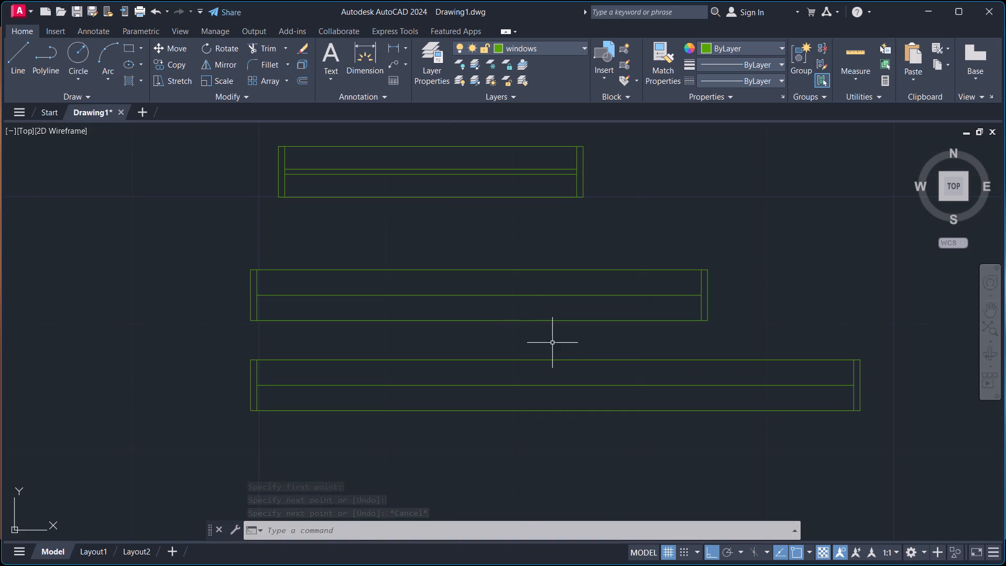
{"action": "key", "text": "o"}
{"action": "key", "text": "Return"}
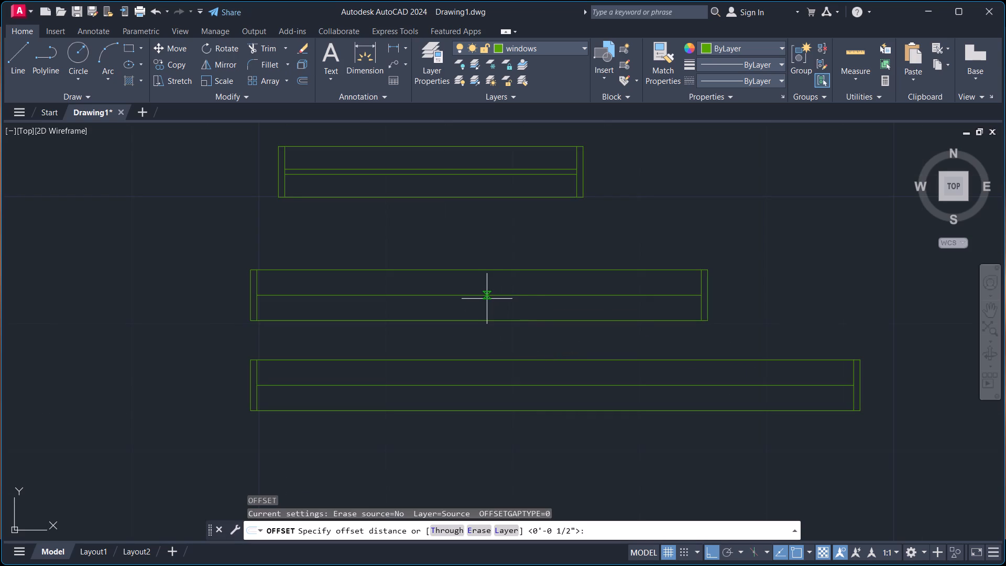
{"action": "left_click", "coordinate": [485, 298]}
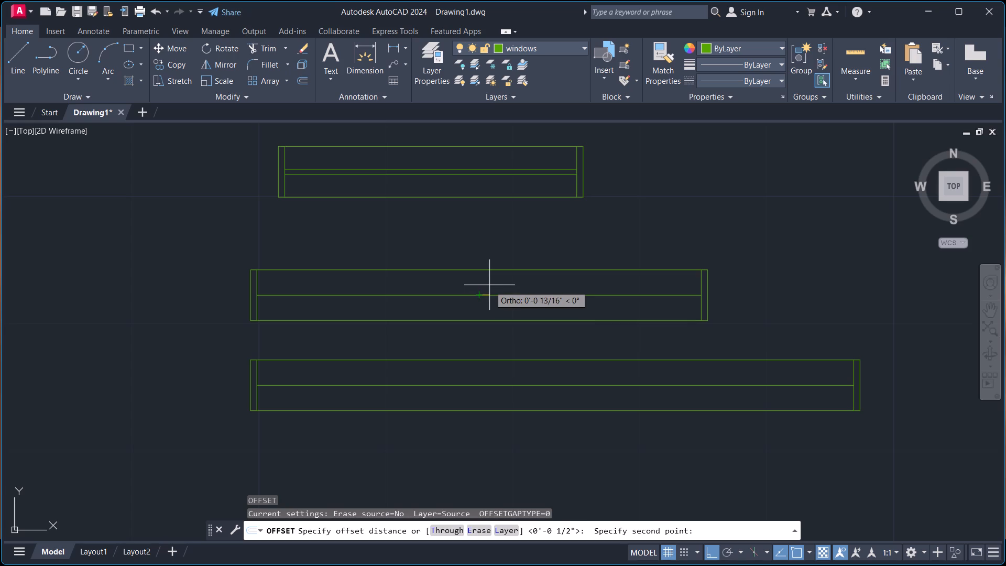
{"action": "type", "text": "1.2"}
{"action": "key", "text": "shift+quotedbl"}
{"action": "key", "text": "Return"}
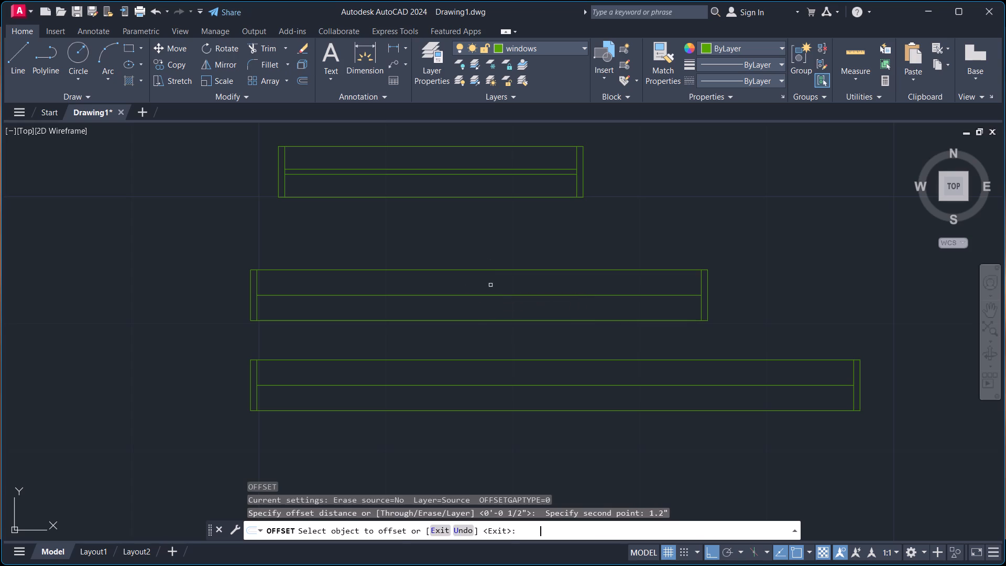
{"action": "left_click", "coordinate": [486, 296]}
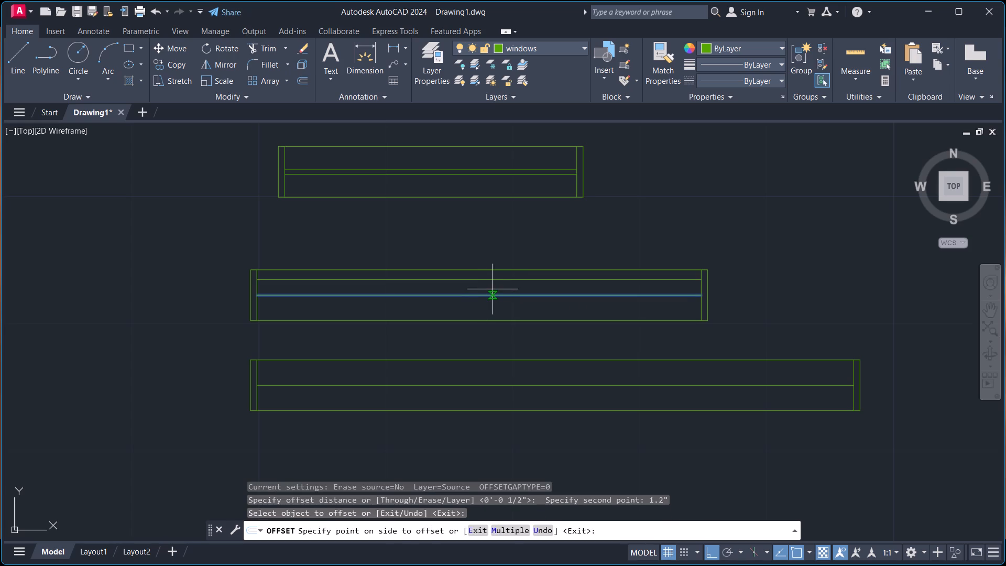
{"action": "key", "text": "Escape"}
Offset the 3-foot window's center line 0.2" both above and below.
{"action": "left_click", "coordinate": [490, 295]}
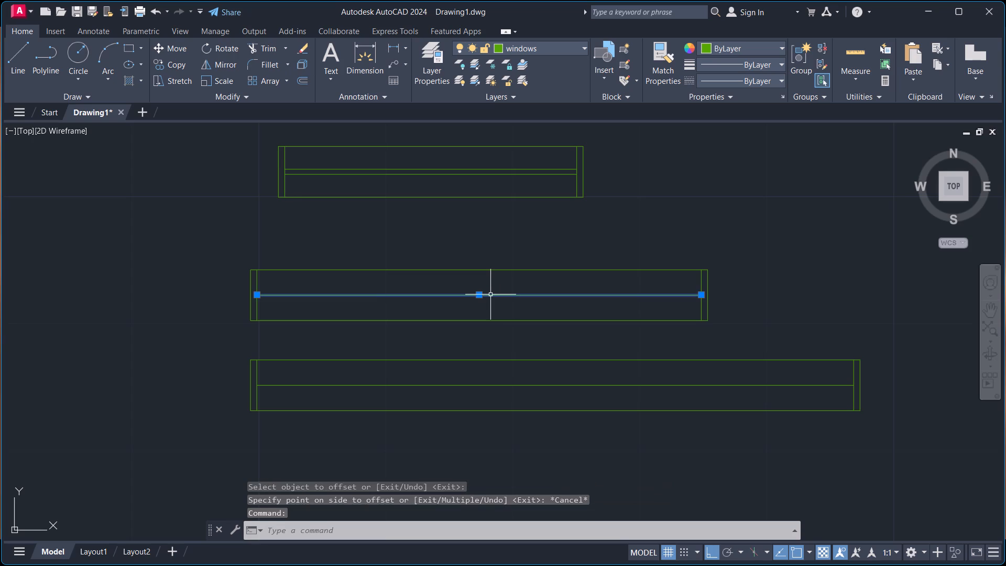
{"action": "key", "text": "o"}
{"action": "key", "text": "Return"}
{"action": "left_click", "coordinate": [486, 297]}
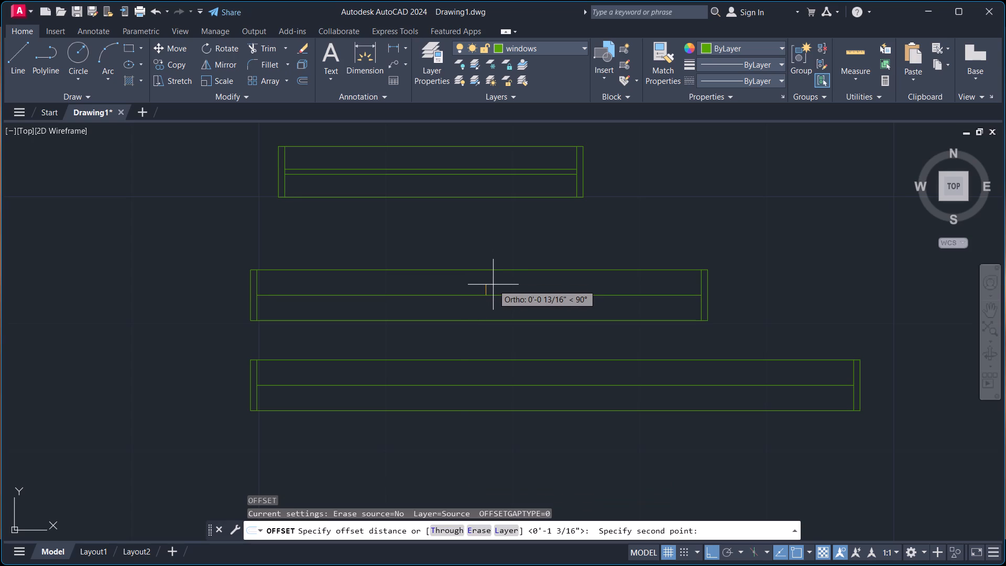
{"action": "type", "text": "0.2"}
{"action": "key", "text": "shift+quotedbl"}
{"action": "key", "text": "Return"}
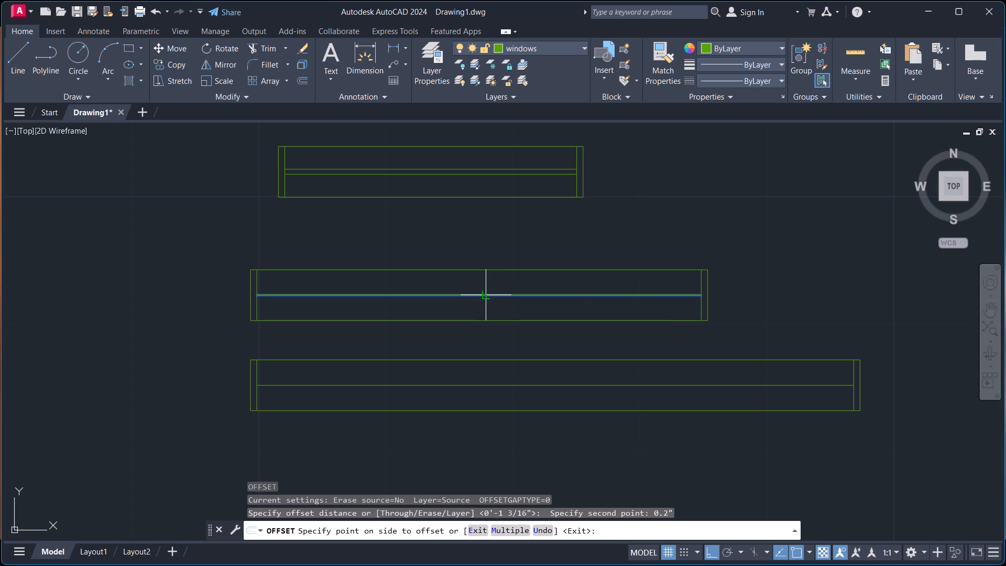
{"action": "left_click", "coordinate": [490, 286]}
{"action": "left_click", "coordinate": [490, 295]}
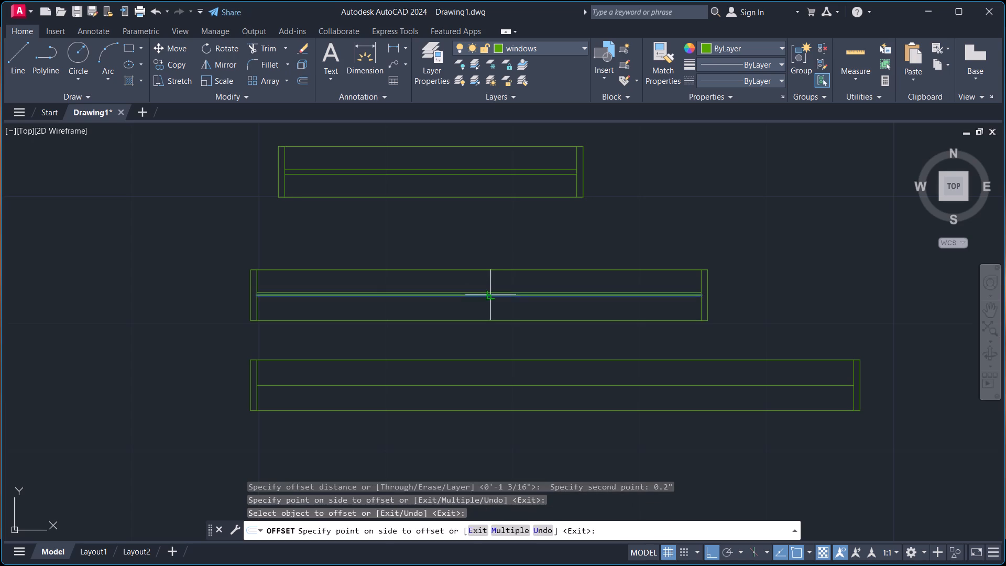
{"action": "left_click", "coordinate": [490, 303]}
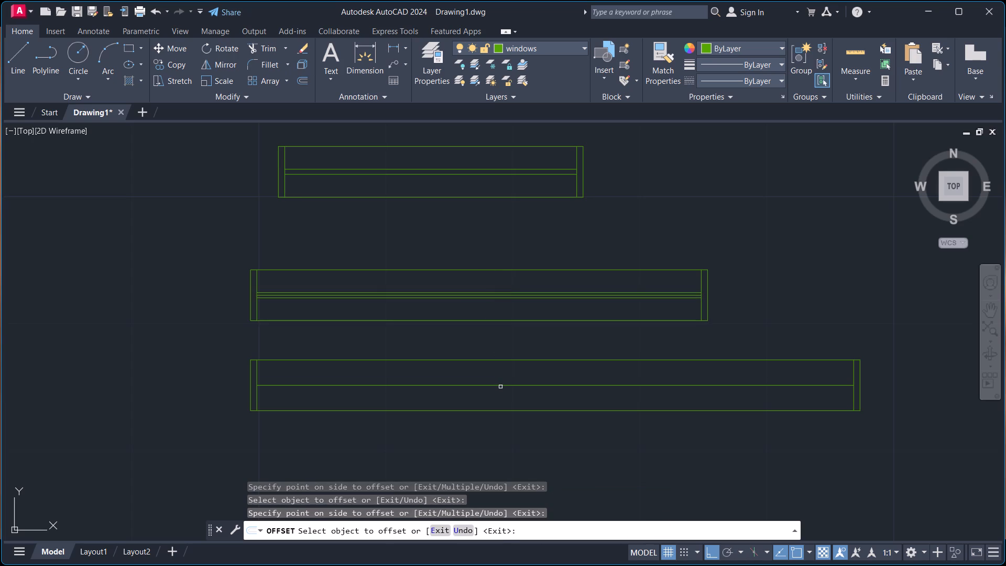
Offset the 4-foot window's center line 0.2" both above and below.
{"action": "left_click", "coordinate": [500, 384]}
{"action": "left_click", "coordinate": [500, 376]}
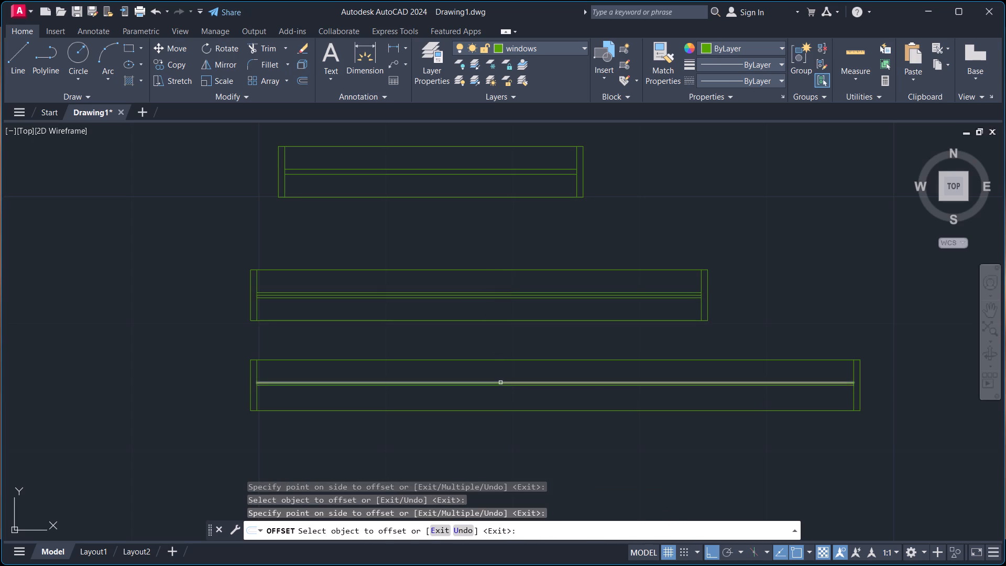
{"action": "left_click_drag", "start_coordinate": [500, 386], "coordinate": [496, 394]}
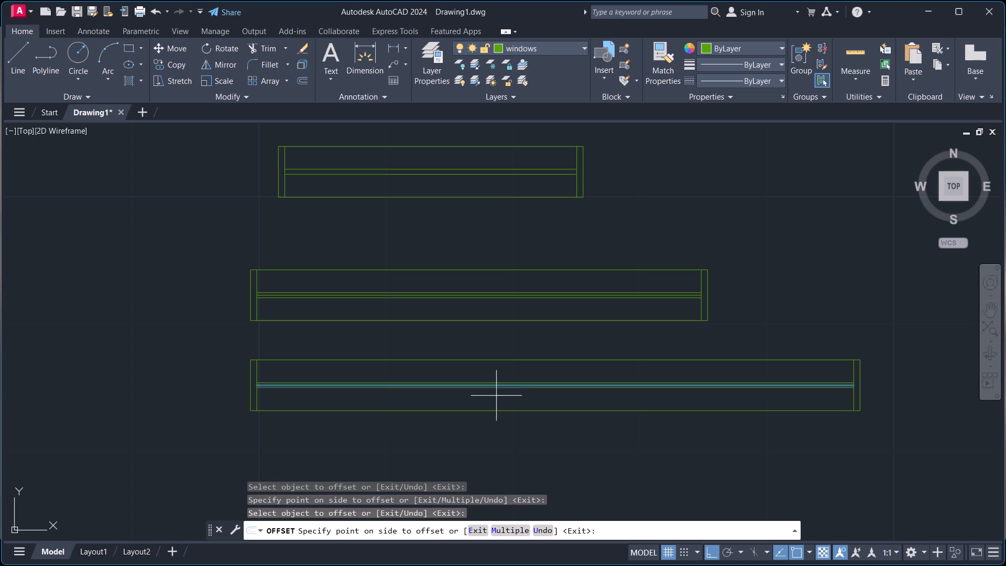
{"action": "left_click", "coordinate": [496, 396]}
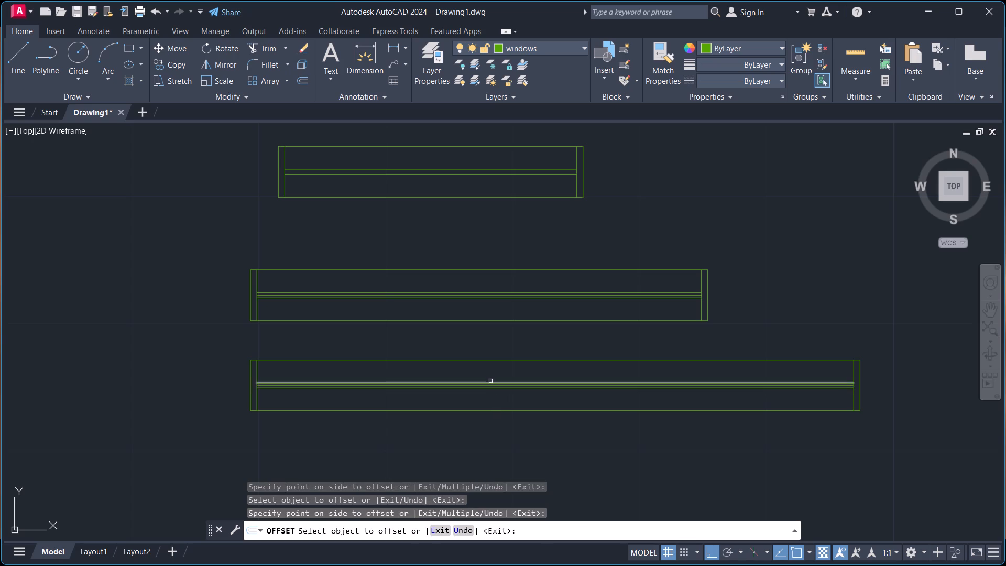
Offset the 3-foot window's center line 0.2" downward once more and end the Offset command.
{"action": "scroll", "coordinate": [518, 280], "scroll_direction": "up", "scroll_amount": 1}
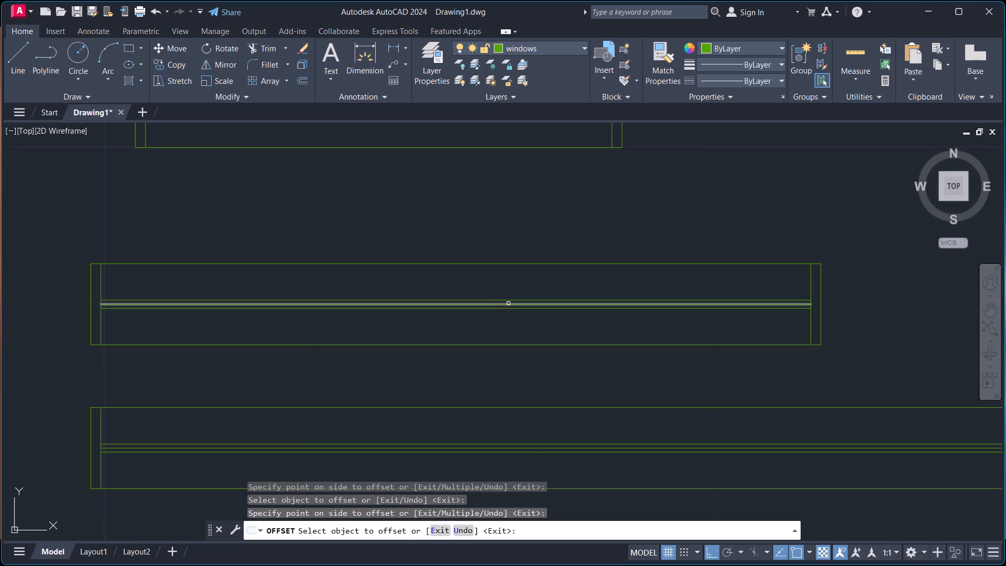
{"action": "left_click", "coordinate": [508, 303]}
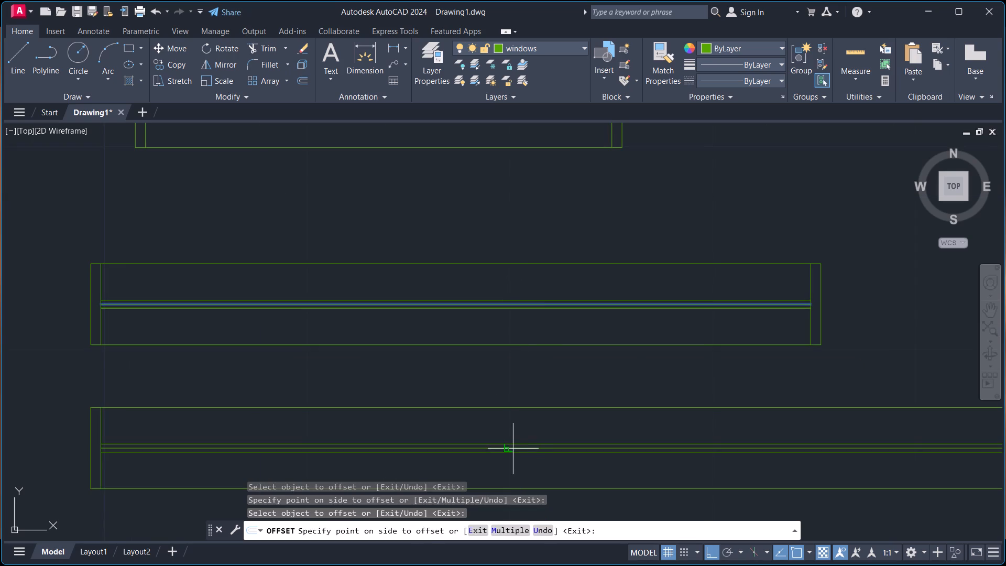
{"action": "scroll", "coordinate": [513, 445], "scroll_direction": "up", "scroll_amount": 3}
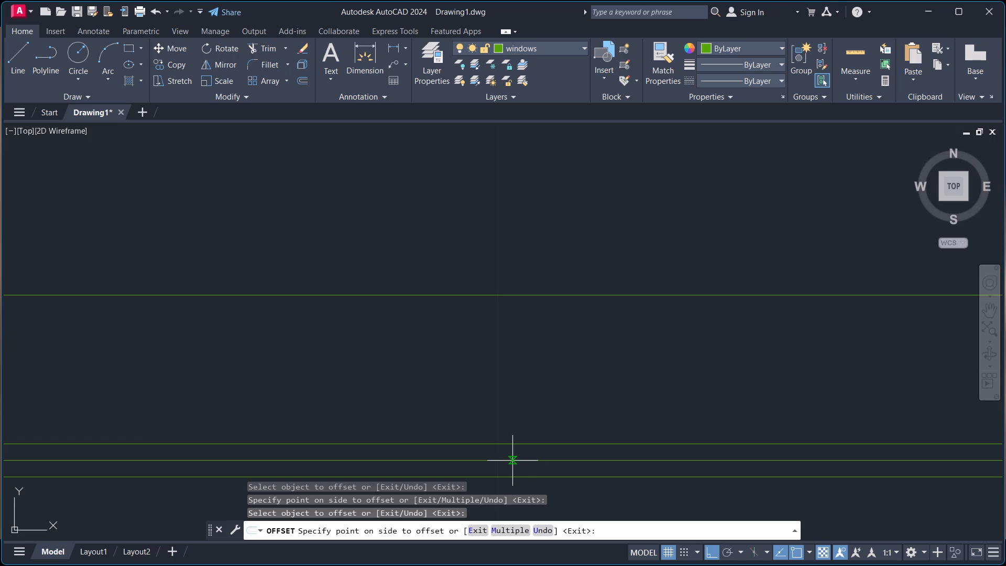
{"action": "left_click", "coordinate": [512, 460]}
{"action": "left_click", "coordinate": [517, 461]}
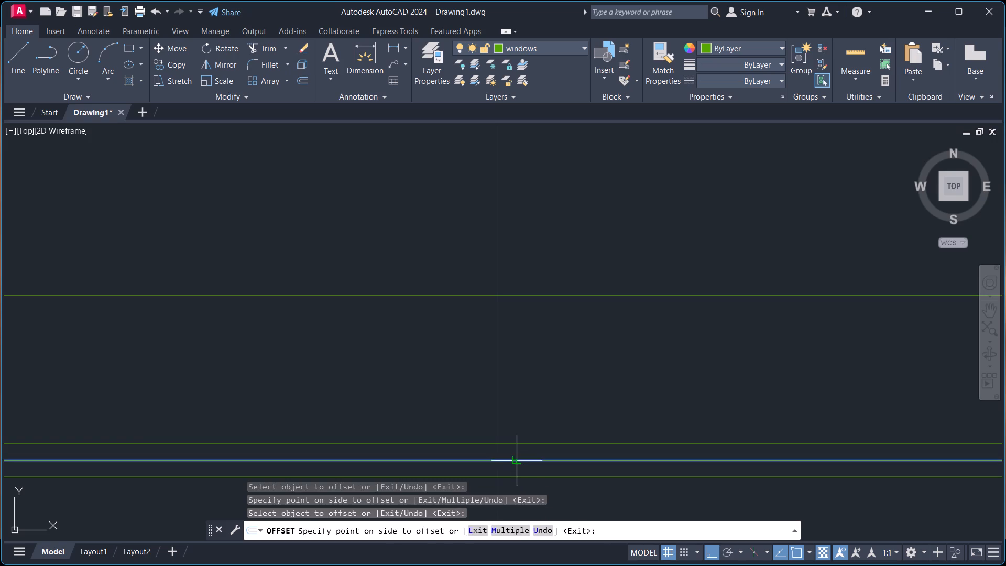
{"action": "scroll", "coordinate": [571, 350], "scroll_direction": "down", "scroll_amount": 3}
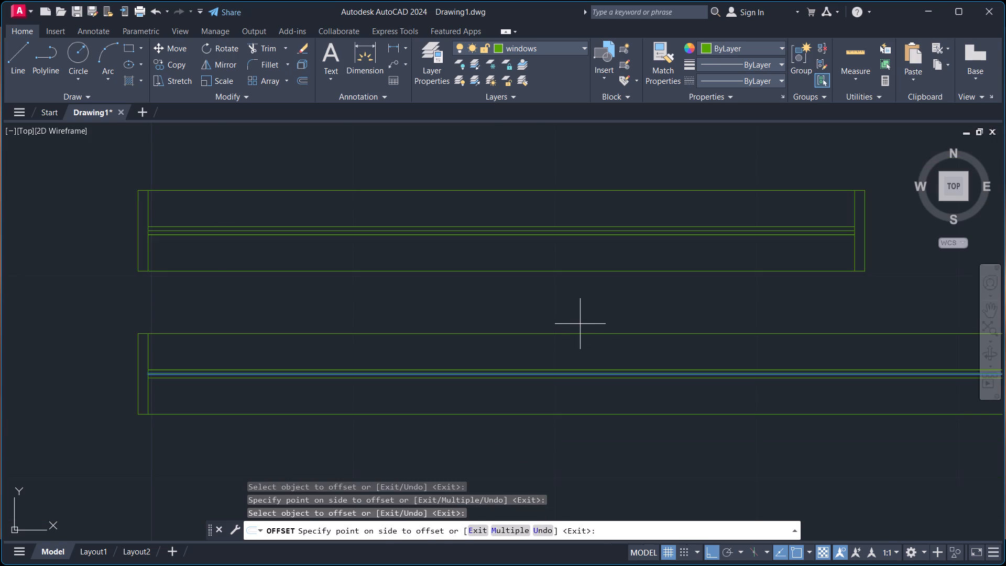
{"action": "key", "text": "e"}
{"action": "key", "text": "Return"}
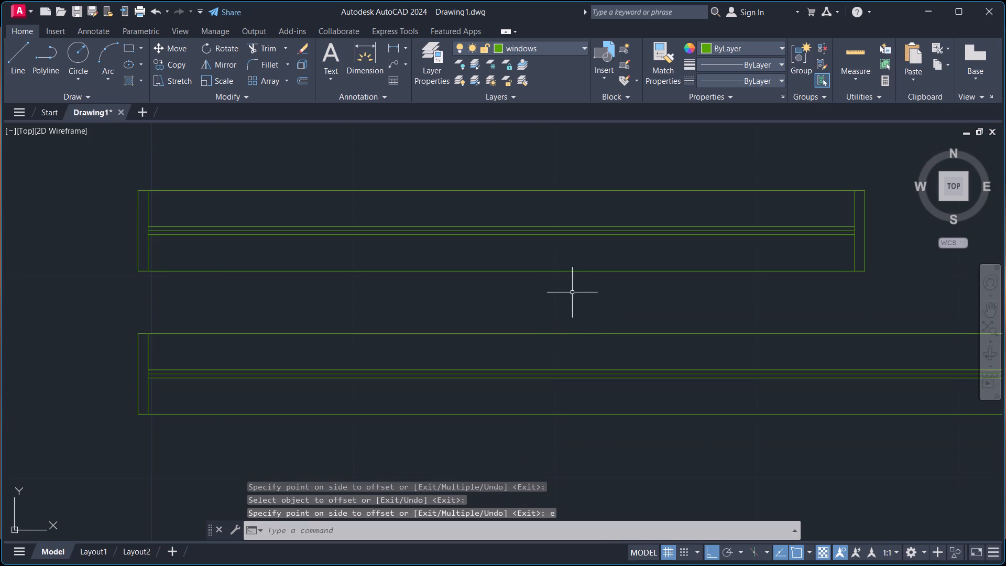
Erase the horizontal center line of the 4-foot window, keeping its two offset lines.
{"action": "scroll", "coordinate": [564, 365], "scroll_direction": "up", "scroll_amount": 3}
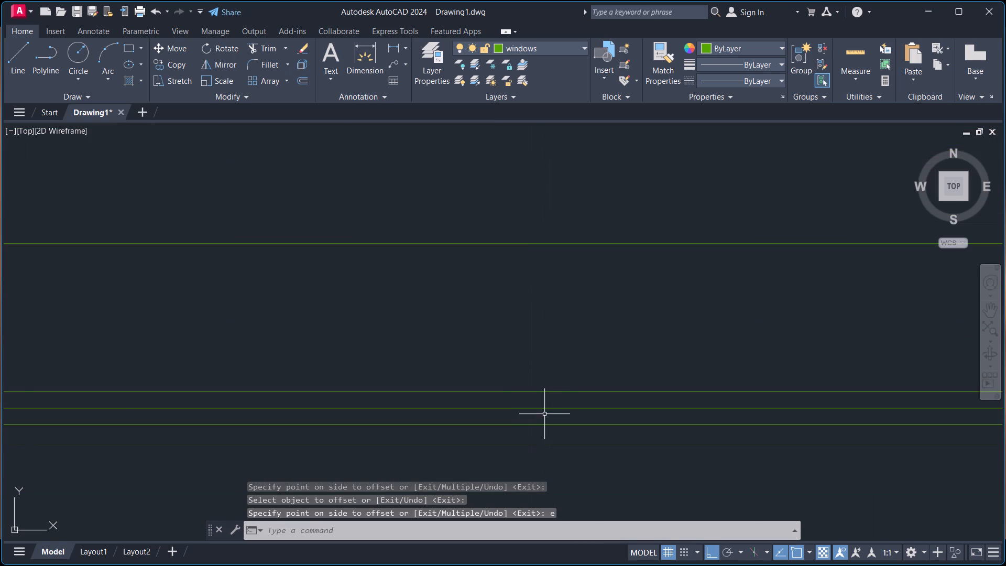
{"action": "left_click", "coordinate": [545, 407]}
{"action": "key", "text": "e"}
{"action": "key", "text": "Return"}
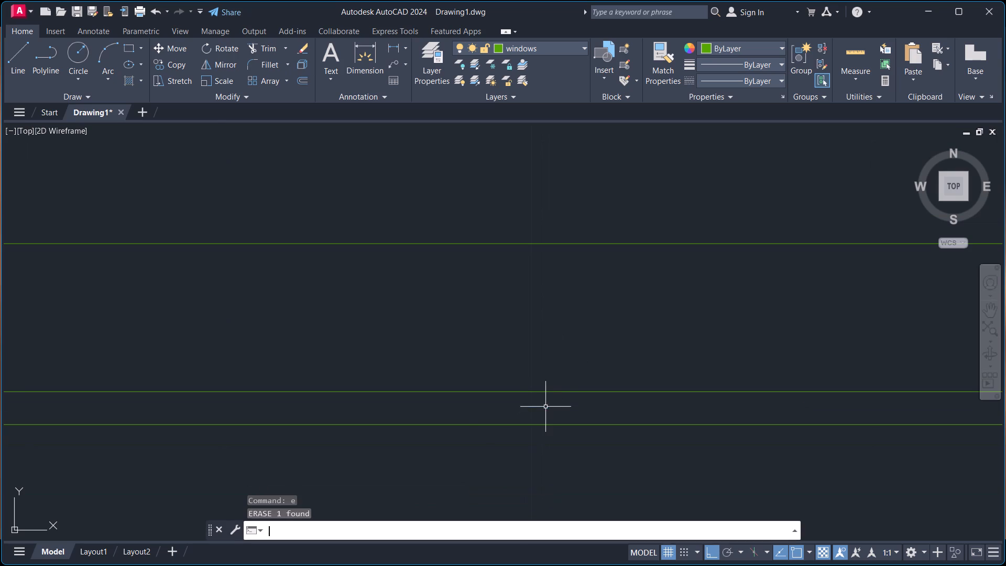
Erase the horizontal center line of the 3-foot window, keeping its offset lines.
{"action": "scroll", "coordinate": [562, 346], "scroll_direction": "down", "scroll_amount": 4}
{"action": "scroll", "coordinate": [537, 257], "scroll_direction": "up", "scroll_amount": 3}
{"action": "left_click", "coordinate": [530, 300]}
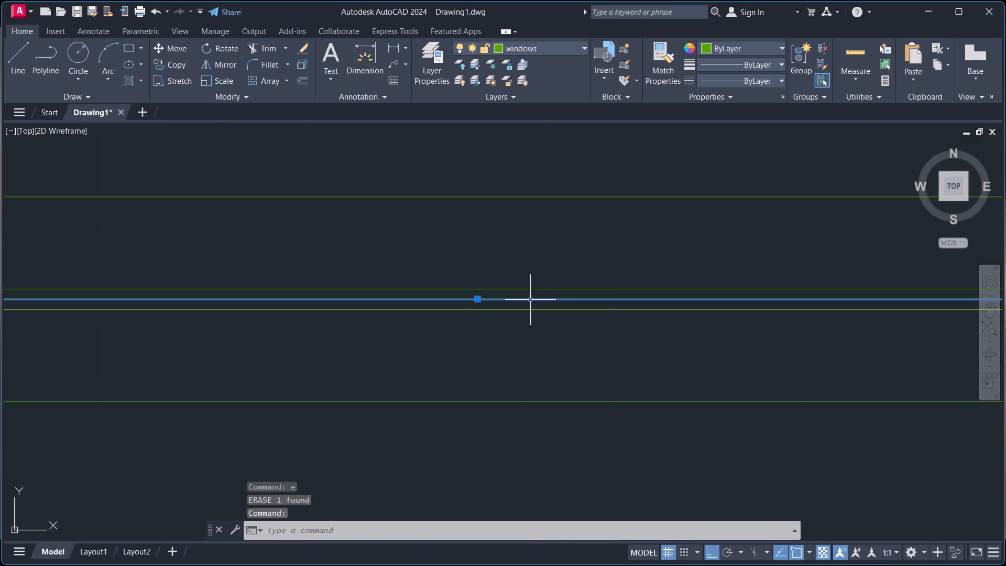
{"action": "key", "text": "e"}
{"action": "key", "text": "Return"}
Group all the lines of the 3-foot window into one object.
{"action": "scroll", "coordinate": [524, 285], "scroll_direction": "down", "scroll_amount": 3}
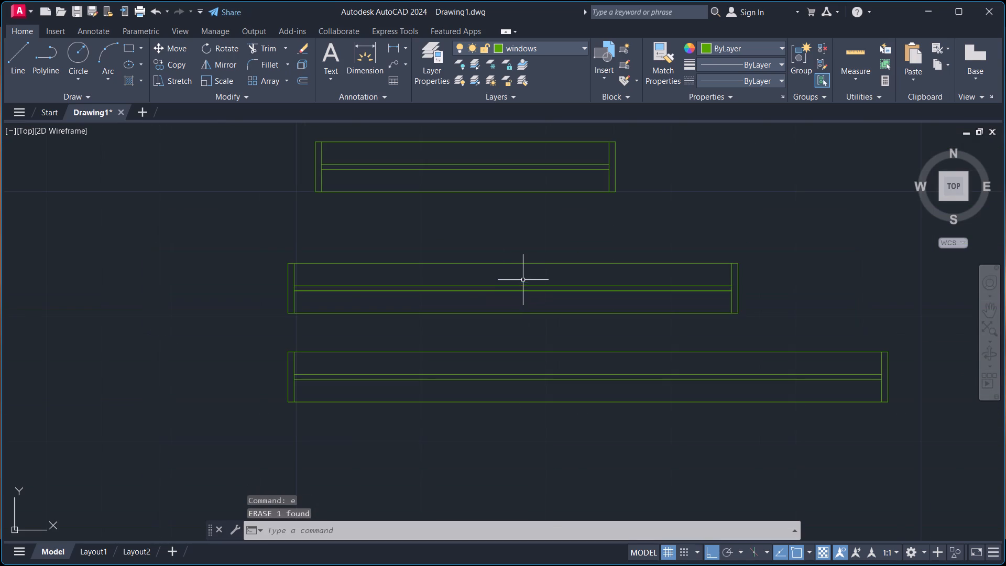
{"action": "left_click", "coordinate": [264, 234]}
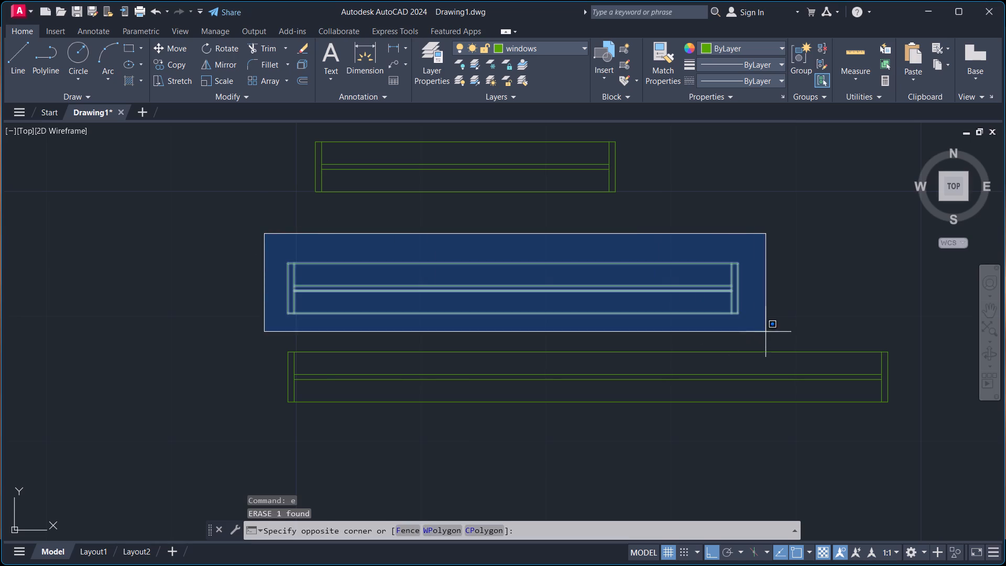
{"action": "left_click", "coordinate": [781, 330]}
{"action": "key", "text": "g"}
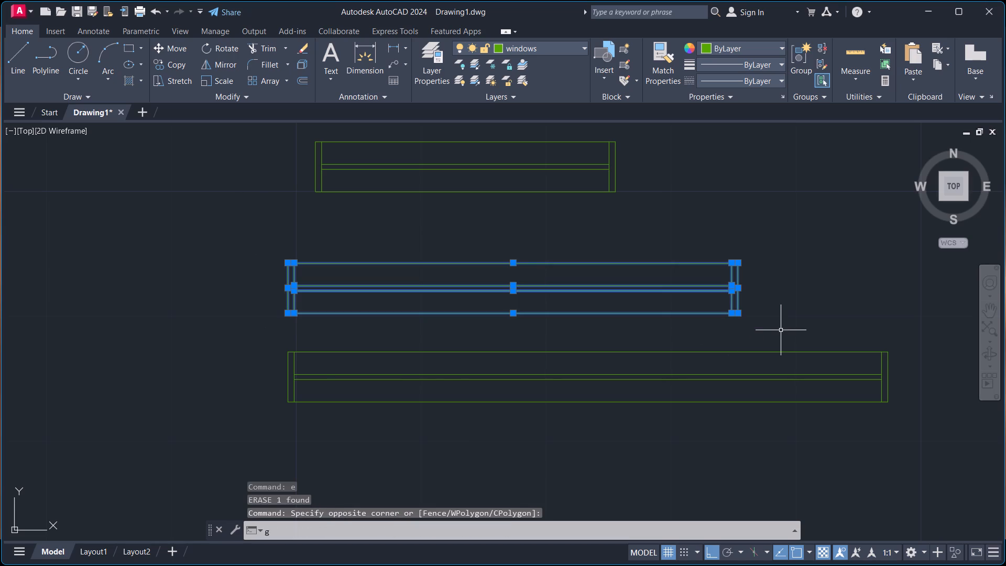
{"action": "key", "text": "Return"}
Group all the lines of the 4-foot window into one object.
{"action": "left_click", "coordinate": [270, 341]}
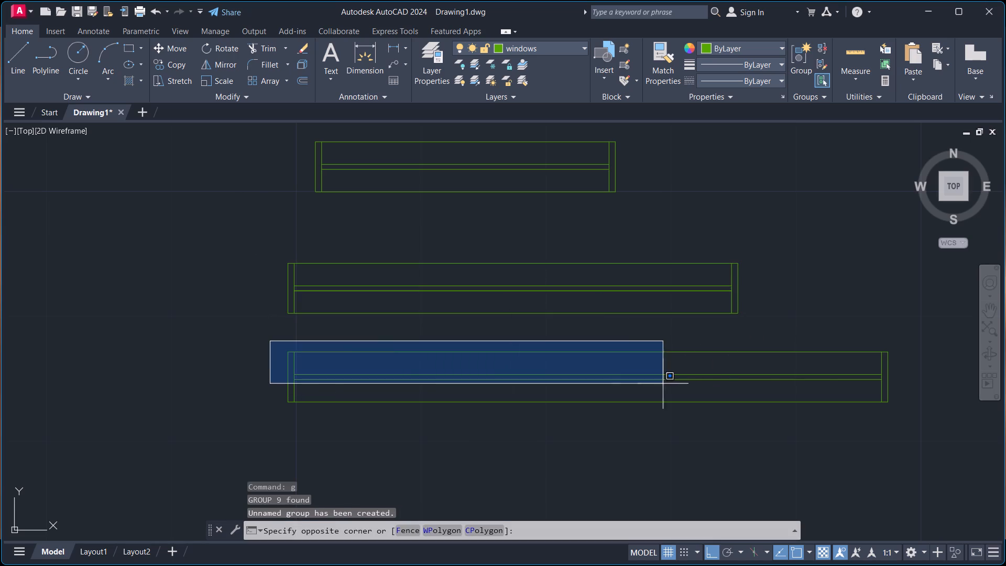
{"action": "left_click", "coordinate": [954, 429]}
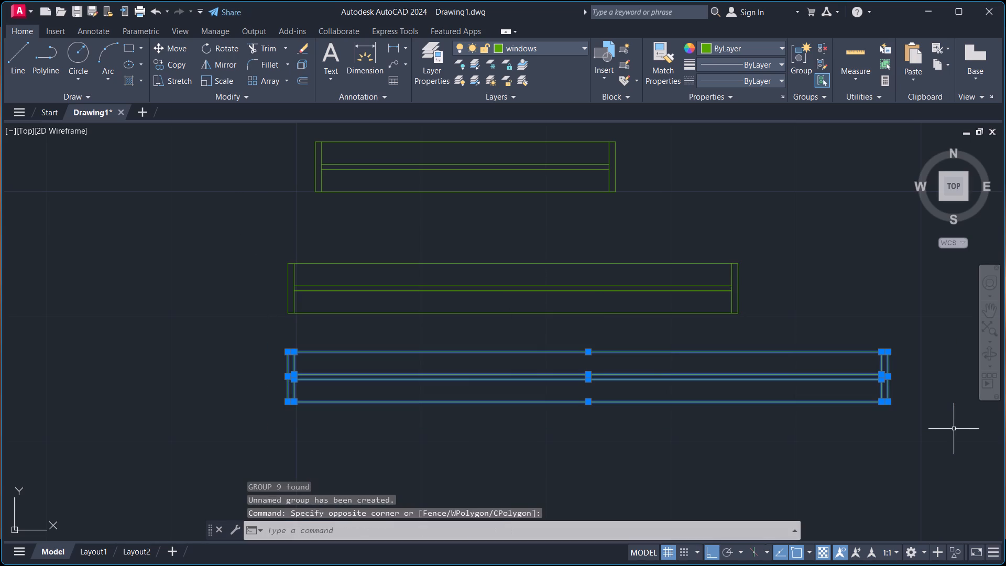
{"action": "key", "text": "g"}
{"action": "key", "text": "Return"}
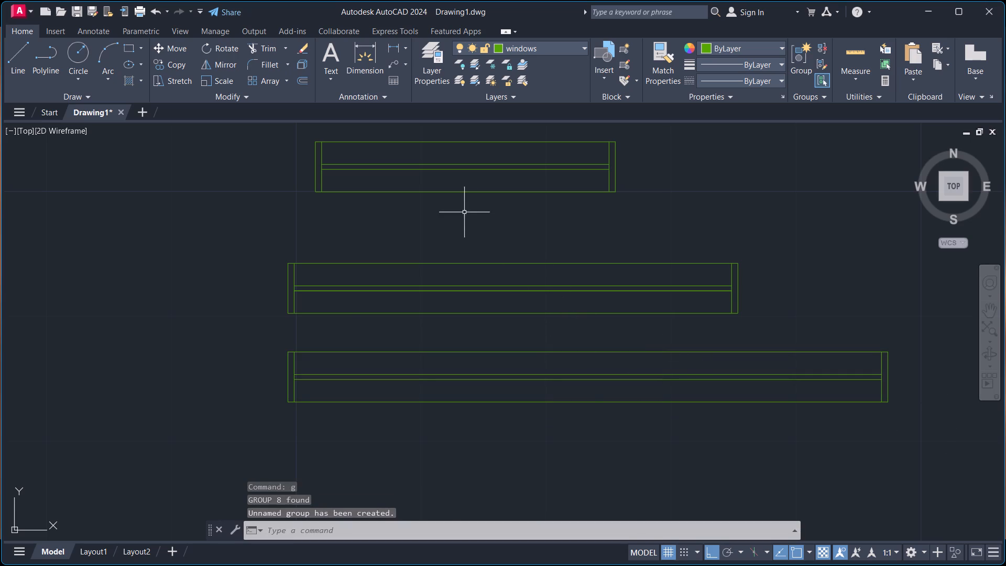
Copy the 2-foot window horizontally to the left, into the space between the originals and the floor plan.
{"action": "scroll", "coordinate": [463, 218], "scroll_direction": "down", "scroll_amount": 1}
{"action": "left_click", "coordinate": [318, 150]}
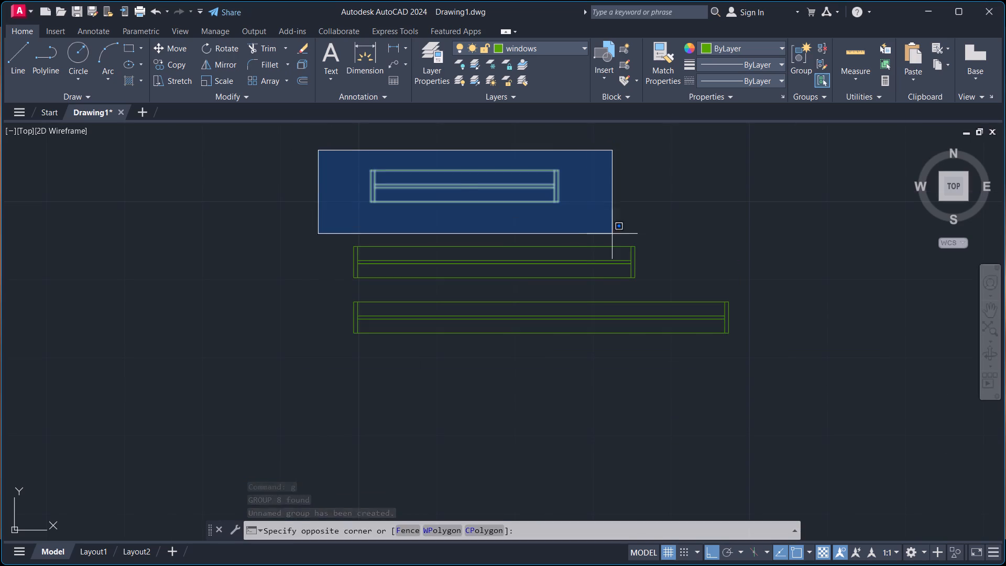
{"action": "left_click", "coordinate": [613, 234]}
{"action": "type", "text": "co"}
{"action": "key", "text": "Return"}
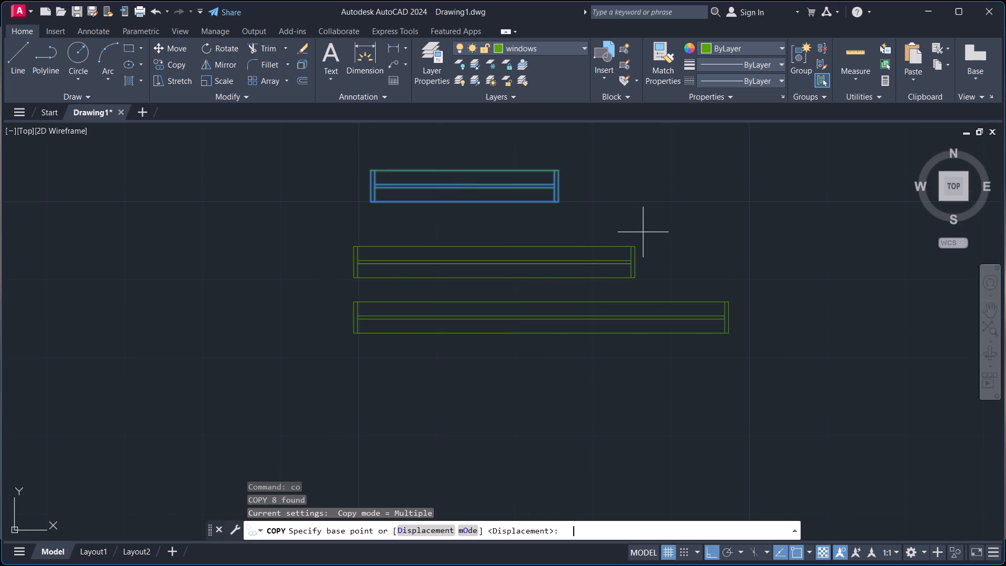
{"action": "left_click", "coordinate": [561, 202]}
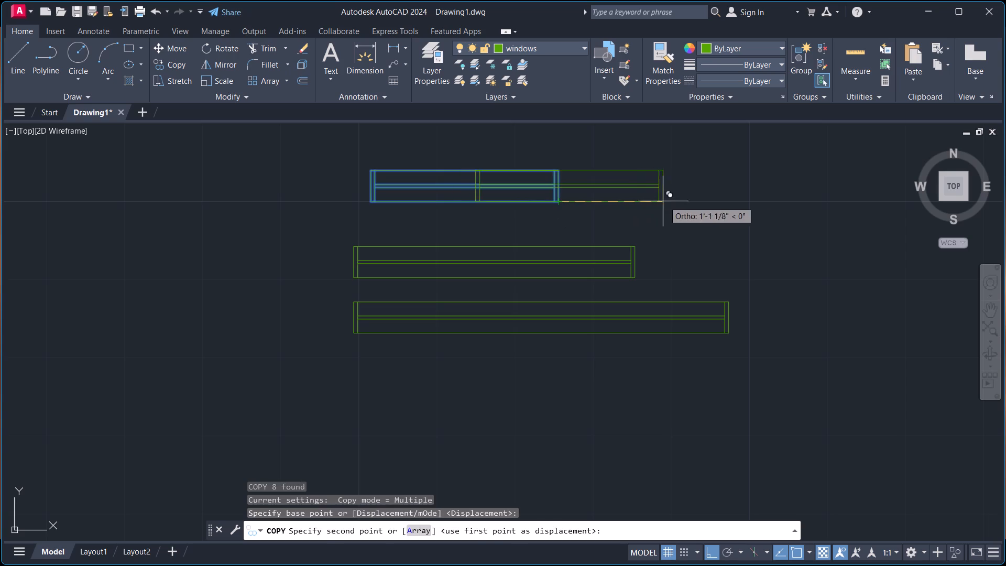
{"action": "scroll", "coordinate": [839, 220], "scroll_direction": "down", "scroll_amount": 2}
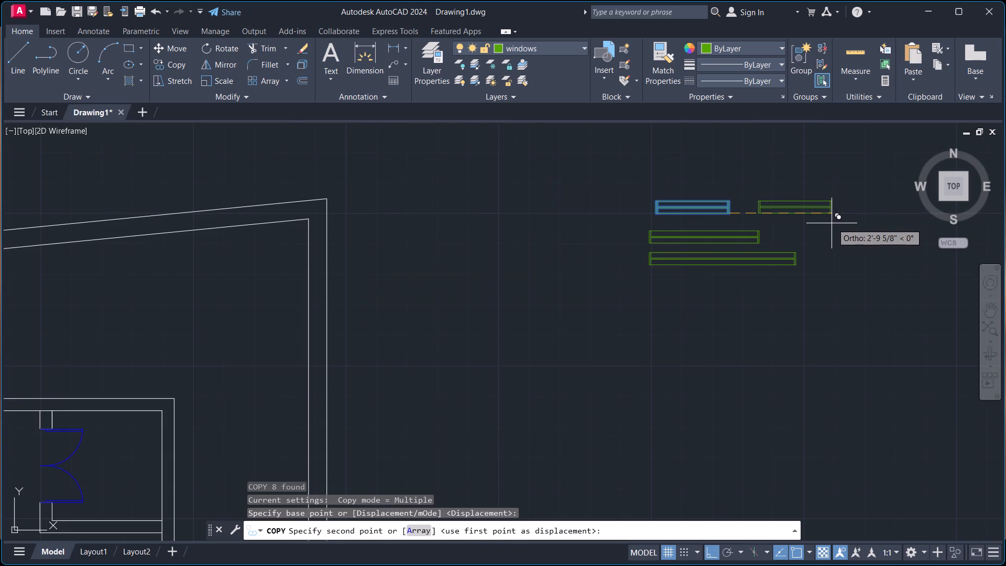
{"action": "left_click", "coordinate": [509, 215]}
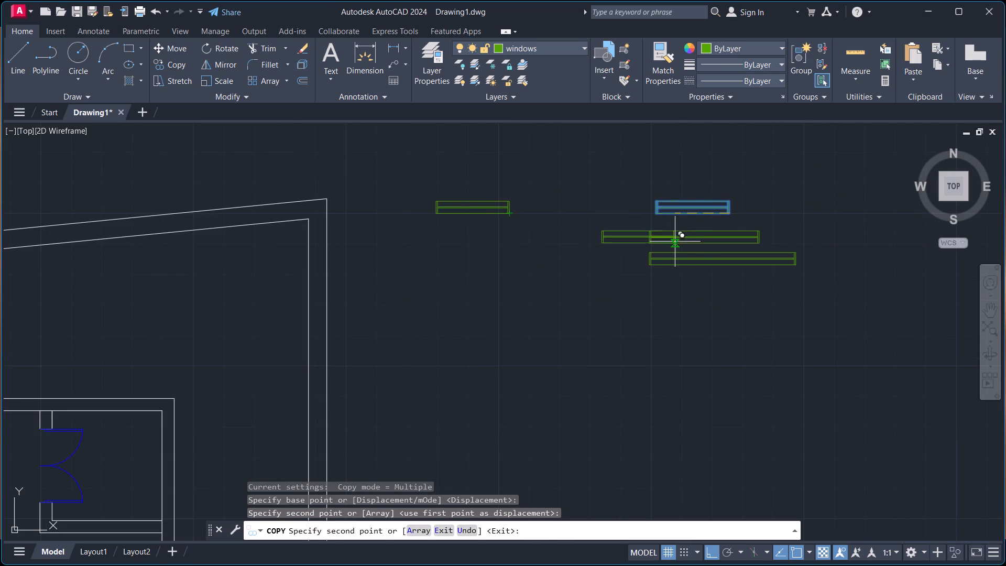
{"action": "key", "text": "Escape"}
Copy the 3-foot window horizontally to the left, just below the copied 2-foot window.
{"action": "left_click", "coordinate": [628, 223]}
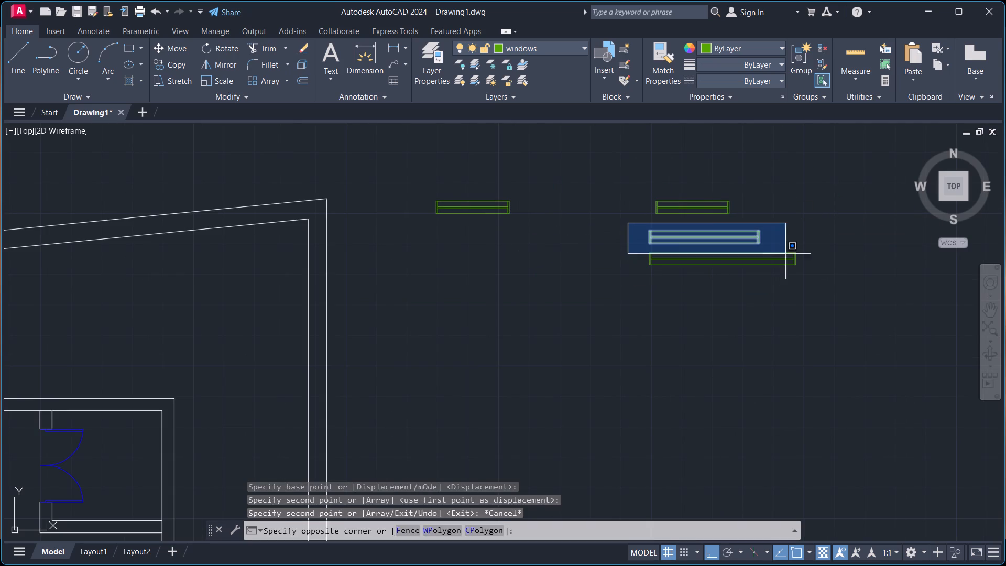
{"action": "left_click", "coordinate": [788, 247]}
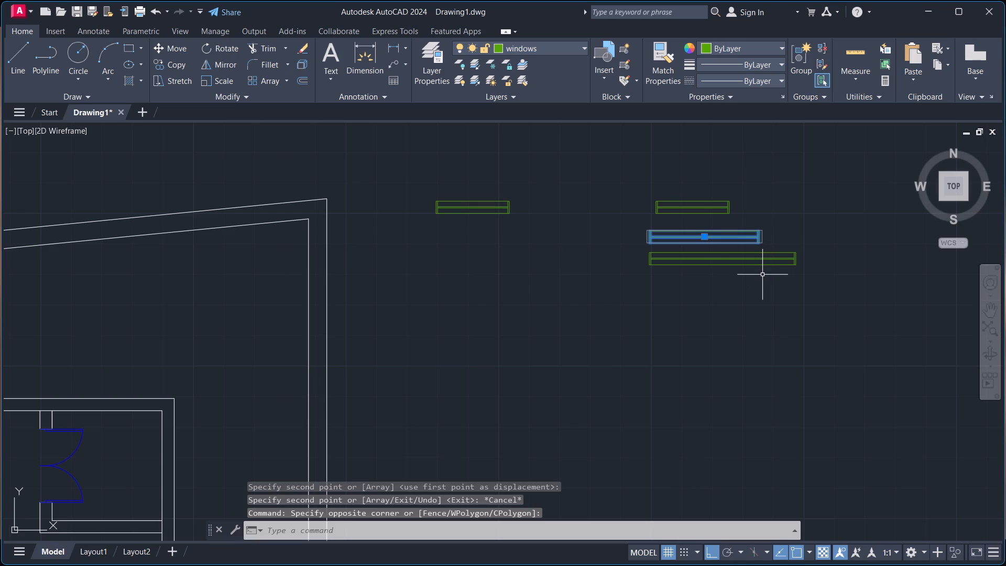
{"action": "type", "text": "co"}
{"action": "key", "text": "Return"}
{"action": "scroll", "coordinate": [761, 241], "scroll_direction": "up", "scroll_amount": 2}
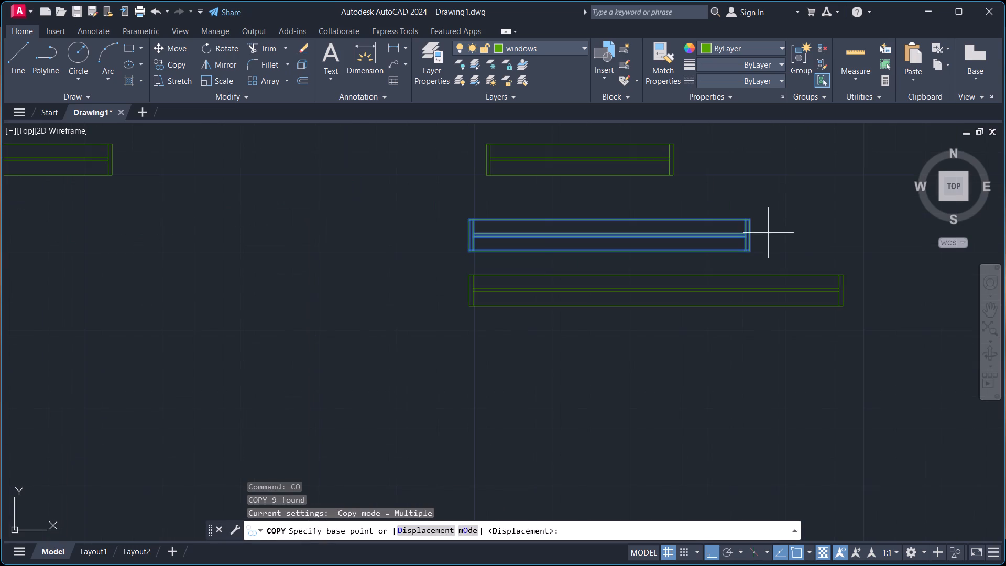
{"action": "left_click", "coordinate": [755, 254]}
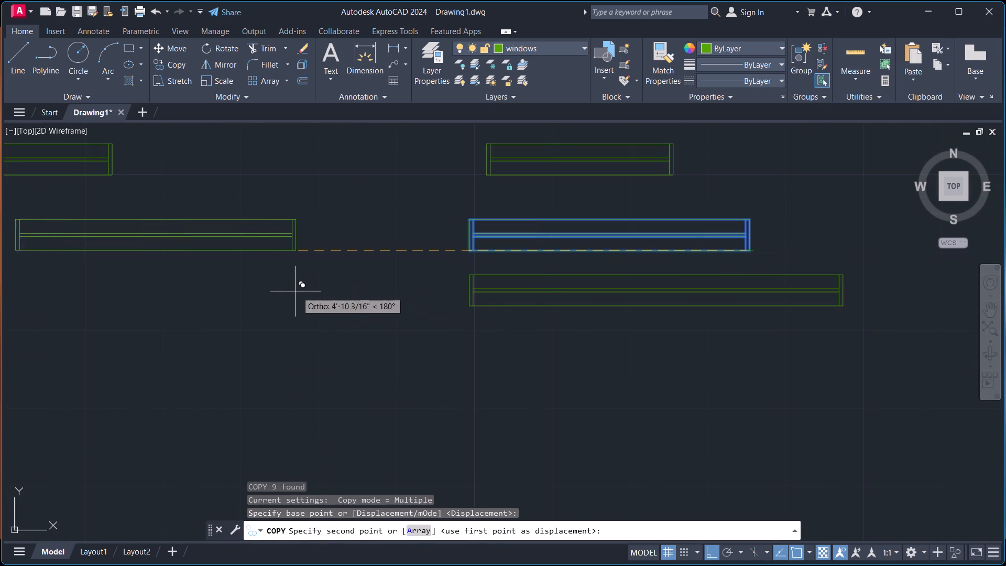
{"action": "left_click", "coordinate": [274, 292]}
{"action": "key", "text": "Escape"}
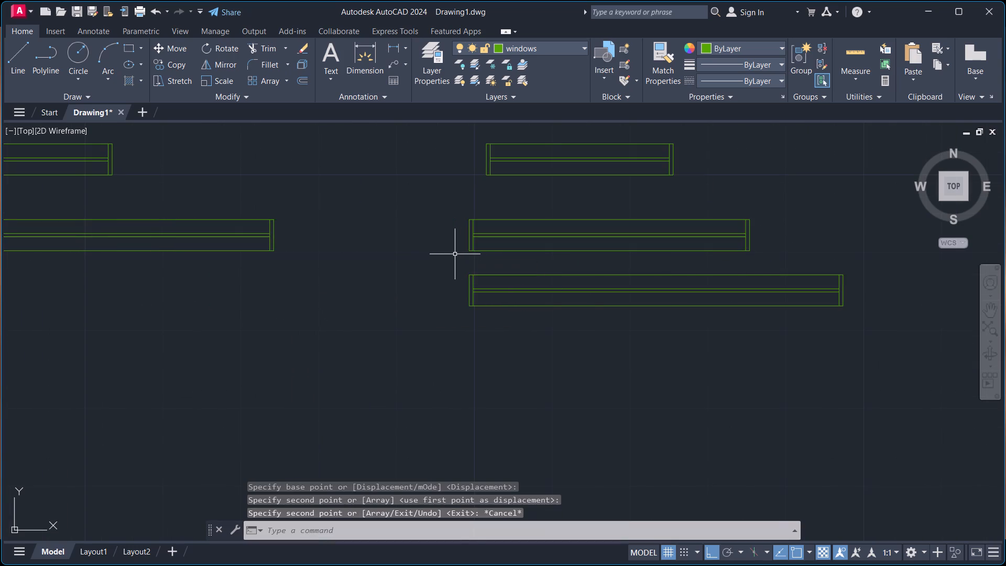
Copy the 4-foot window with Ortho off to the open space below and left of the original.
{"action": "scroll", "coordinate": [475, 254], "scroll_direction": "down", "scroll_amount": 2}
{"action": "left_click", "coordinate": [465, 259]}
{"action": "left_click", "coordinate": [662, 293]}
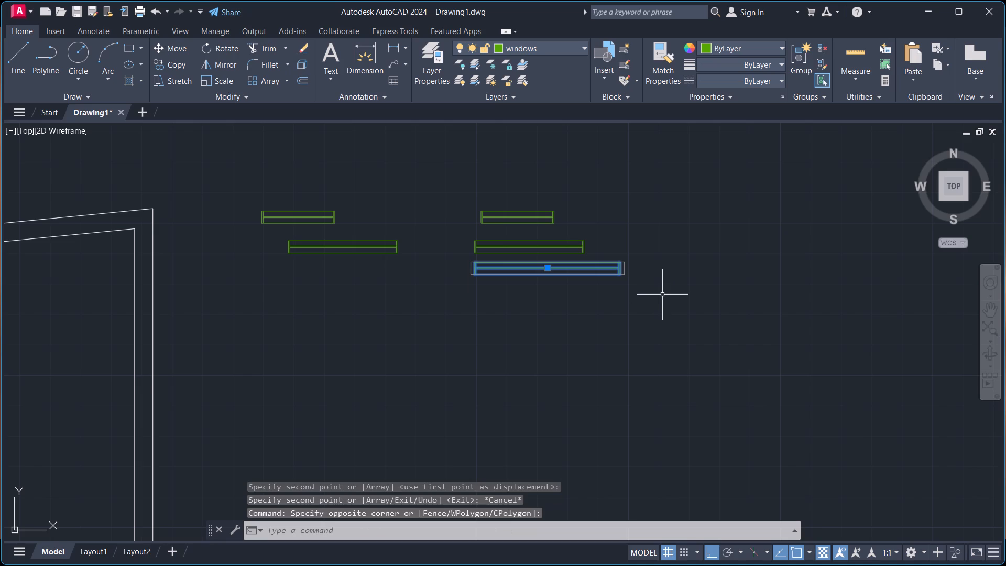
{"action": "type", "text": "co"}
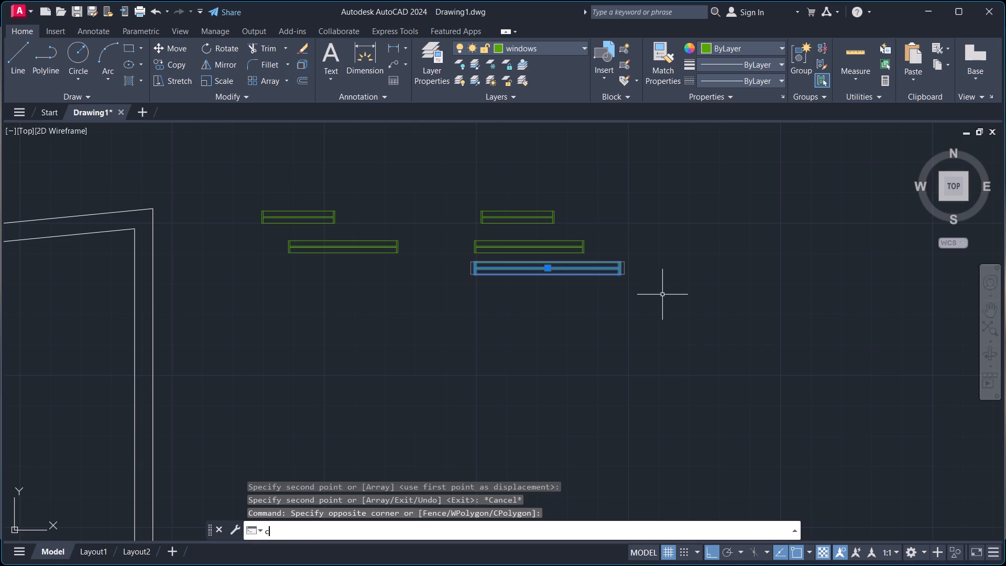
{"action": "key", "text": "Return"}
{"action": "left_click", "coordinate": [626, 278]}
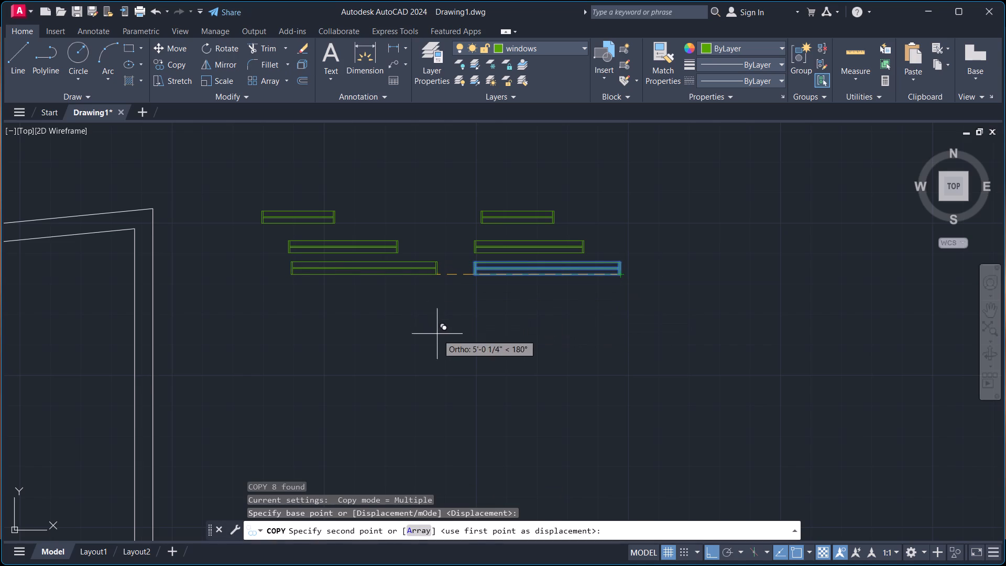
{"action": "key", "text": "F8"}
{"action": "left_click", "coordinate": [448, 365]}
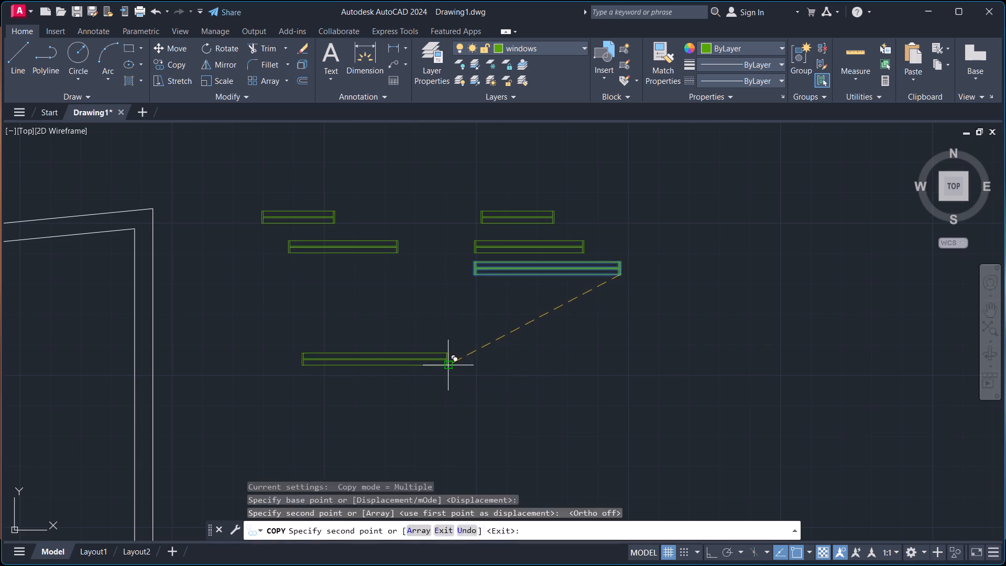
{"action": "key", "text": "Escape"}
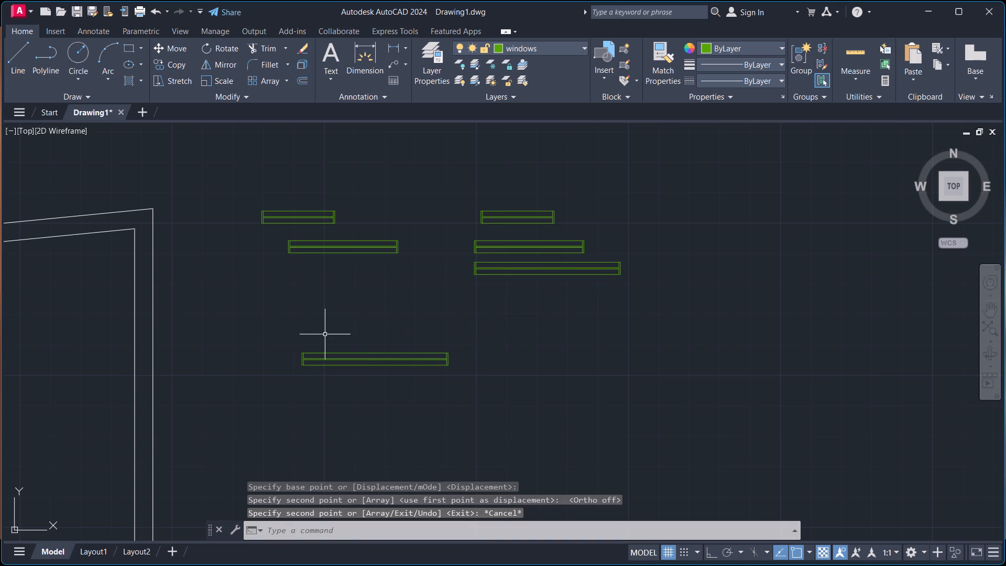
Rotate the copied 4-foot window 270° about its upper-right corner with Ortho on, so it stands vertically.
{"action": "left_click_drag", "start_coordinate": [240, 325], "coordinate": [260, 332]}
{"action": "left_click", "coordinate": [512, 397]}
{"action": "key", "text": "r"}
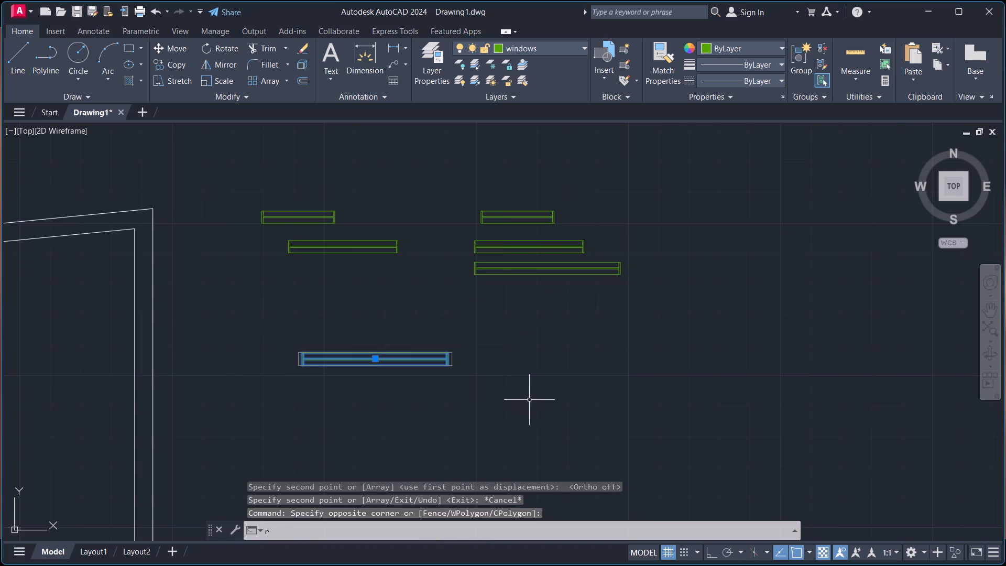
{"action": "key", "text": "o"}
{"action": "key", "text": "Return"}
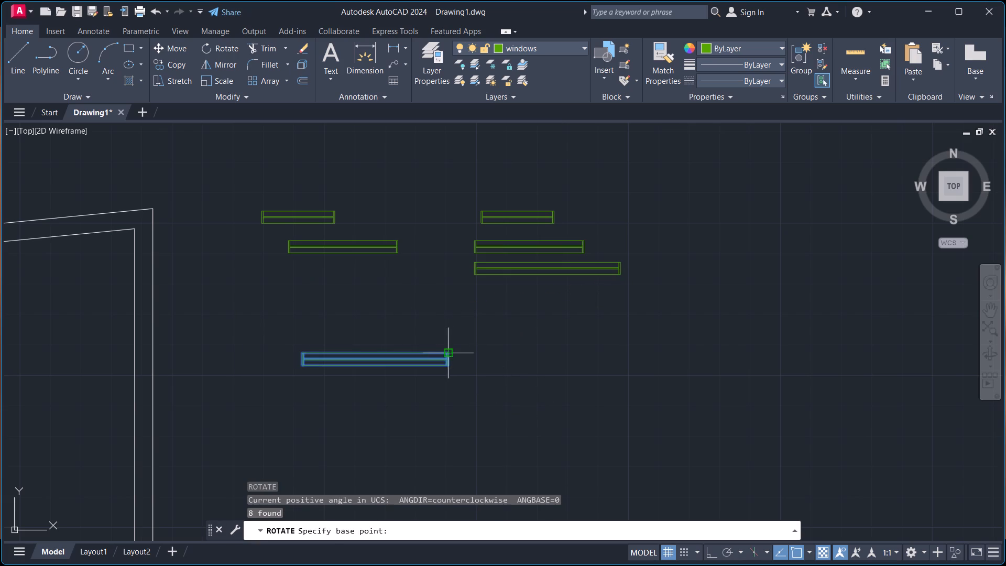
{"action": "left_click", "coordinate": [452, 351]}
{"action": "key", "text": "F8"}
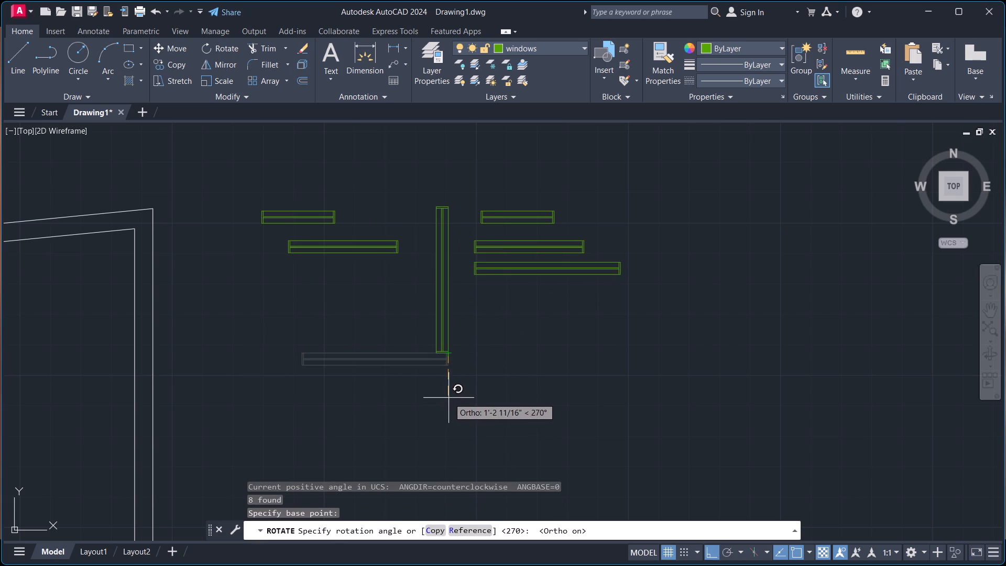
{"action": "left_click", "coordinate": [444, 410]}
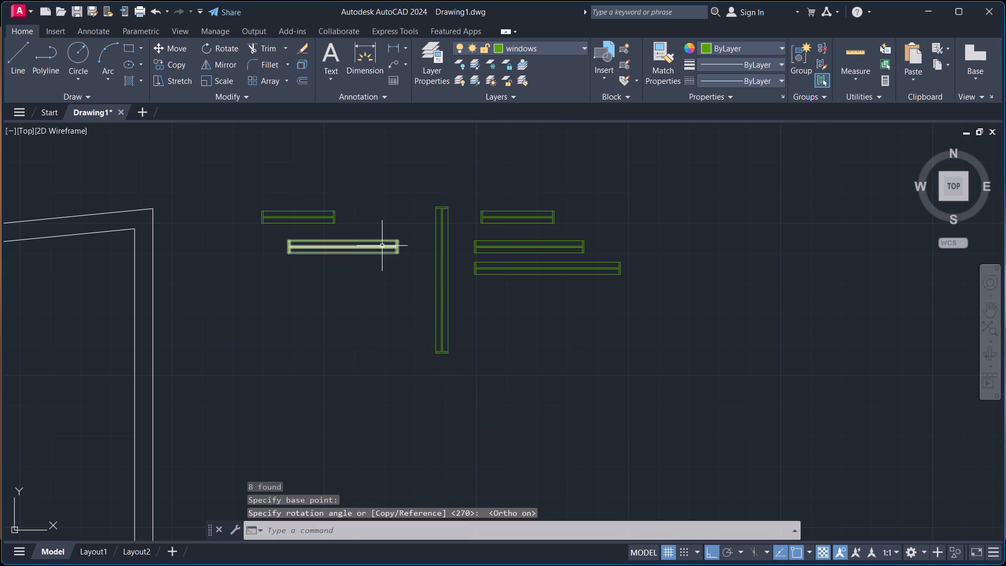
Rotate the copied 3-foot window 270° about its upper-right corner so it stands vertically.
{"action": "left_click", "coordinate": [382, 246]}
{"action": "key", "text": "r"}
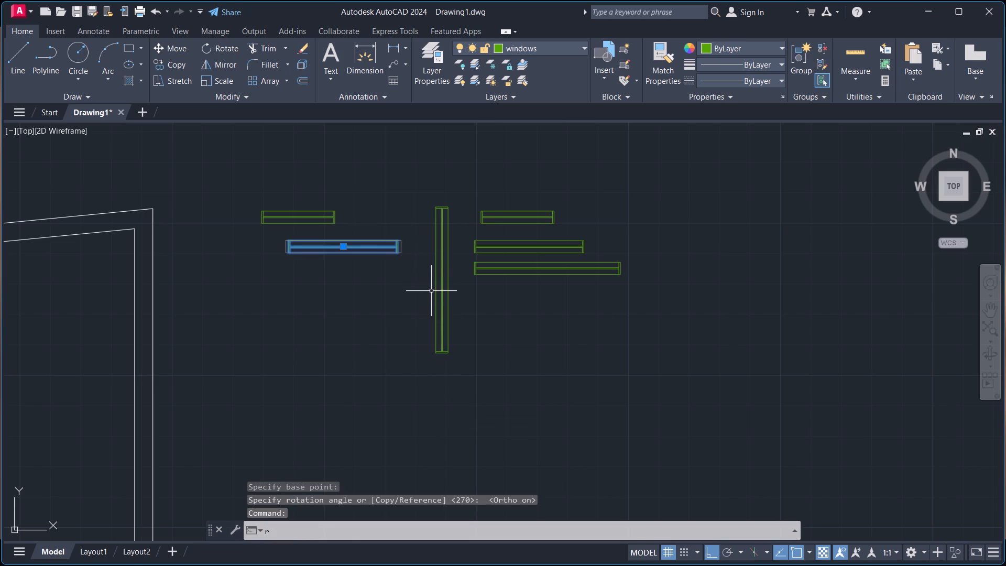
{"action": "key", "text": "o"}
{"action": "key", "text": "Return"}
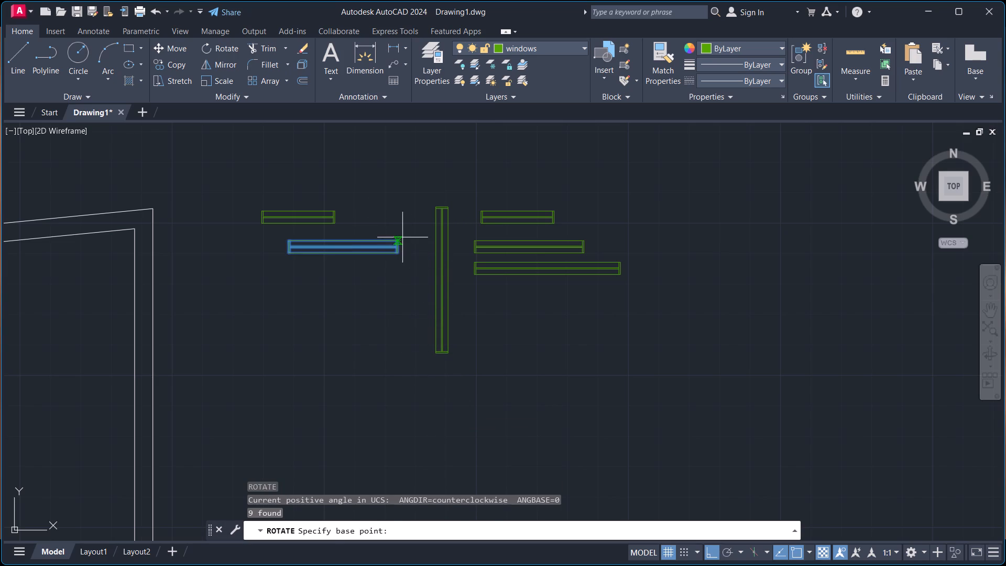
{"action": "left_click", "coordinate": [402, 237]}
{"action": "left_click", "coordinate": [423, 319]}
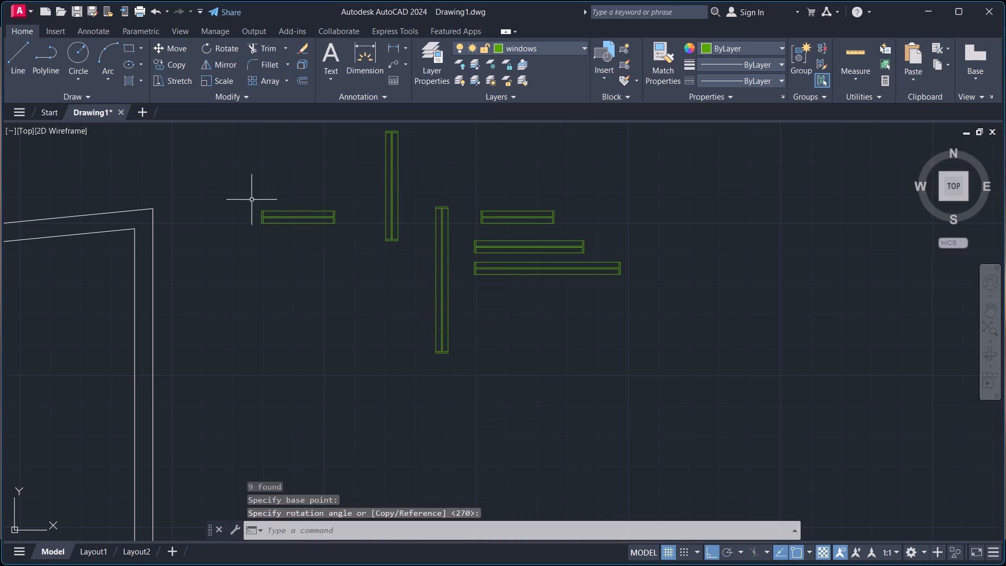
Rotate the copied 2-foot window 270° about its upper-right corner so it stands vertically.
{"action": "left_click", "coordinate": [251, 195]}
{"action": "left_click", "coordinate": [366, 269]}
{"action": "type", "text": "ro"}
{"action": "key", "text": "Return"}
{"action": "left_click", "coordinate": [339, 206]}
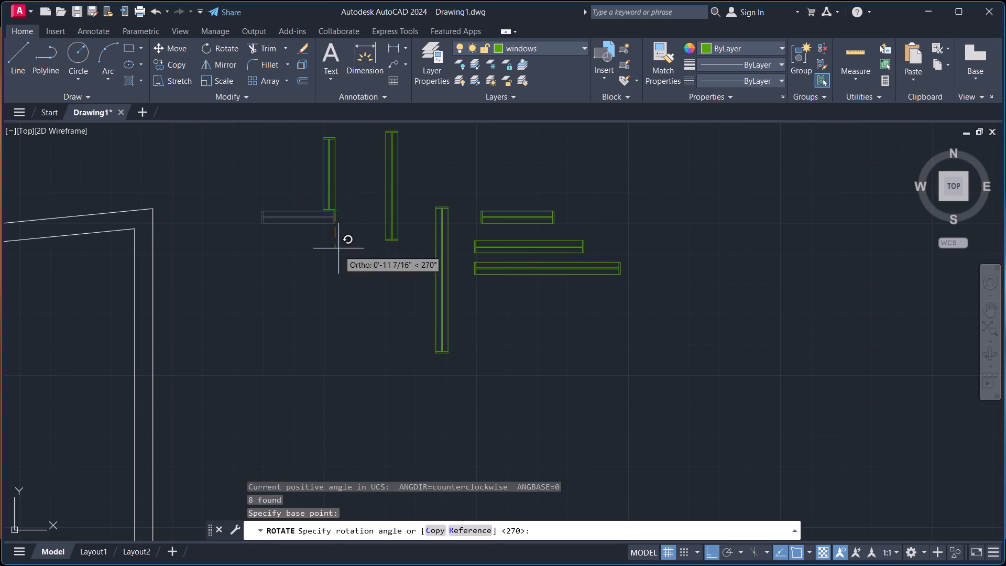
{"action": "left_click", "coordinate": [338, 287]}
{"action": "key", "text": "Escape"}
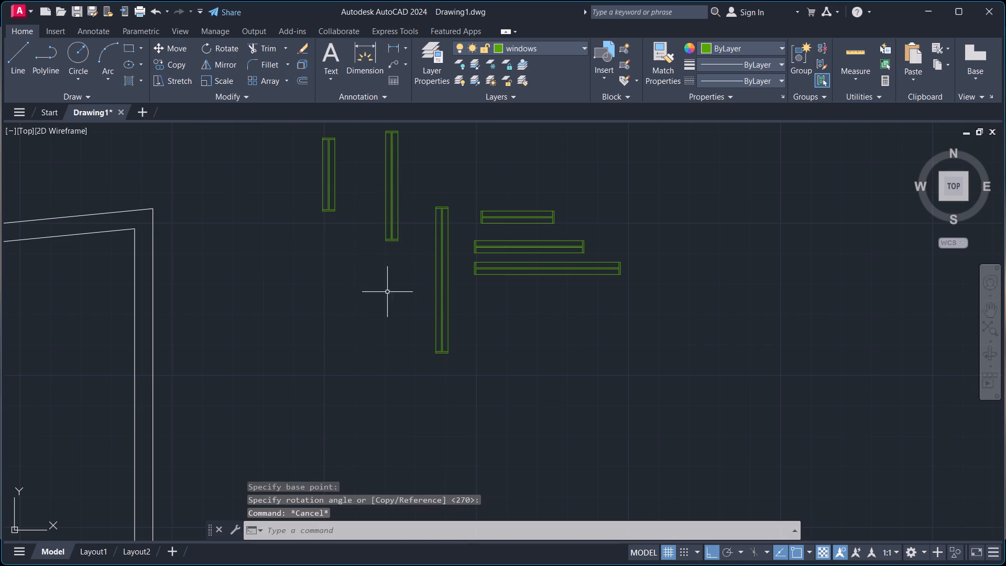
Copy the horizontal 2-foot window by its lower-left corner, with Ortho off, into the top wall of the small upper-left room, near its right partition.
{"action": "scroll", "coordinate": [391, 295], "scroll_direction": "down", "scroll_amount": 3}
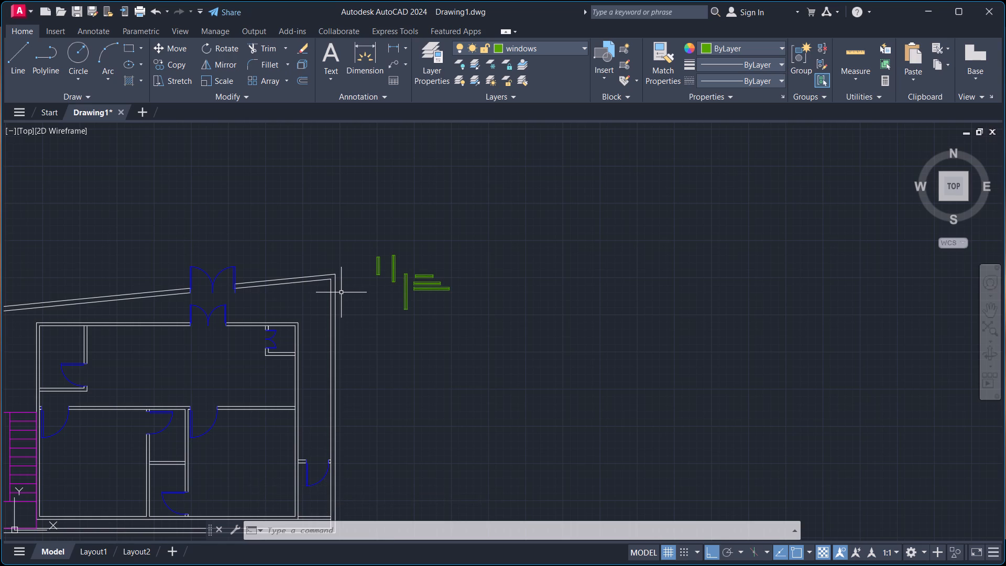
{"action": "middle_click_drag", "start_coordinate": [367, 332], "coordinate": [372, 325]}
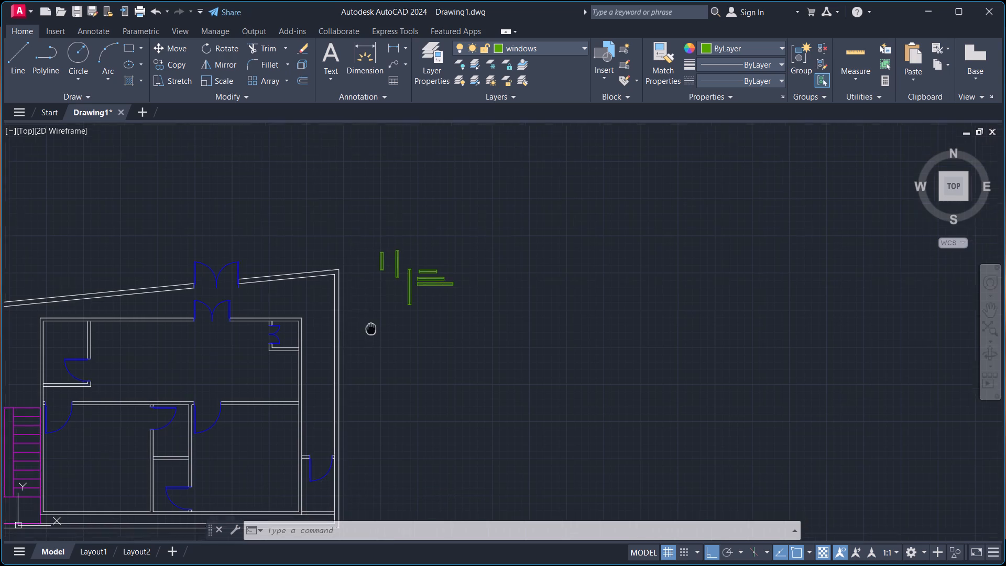
{"action": "middle_click_drag", "start_coordinate": [372, 325], "coordinate": [478, 293]}
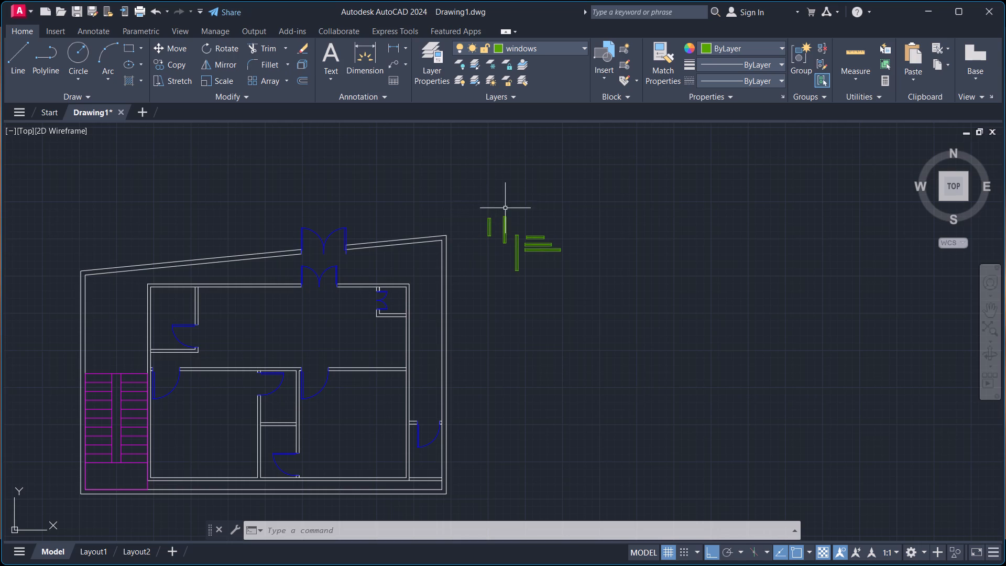
{"action": "left_click", "coordinate": [525, 234]}
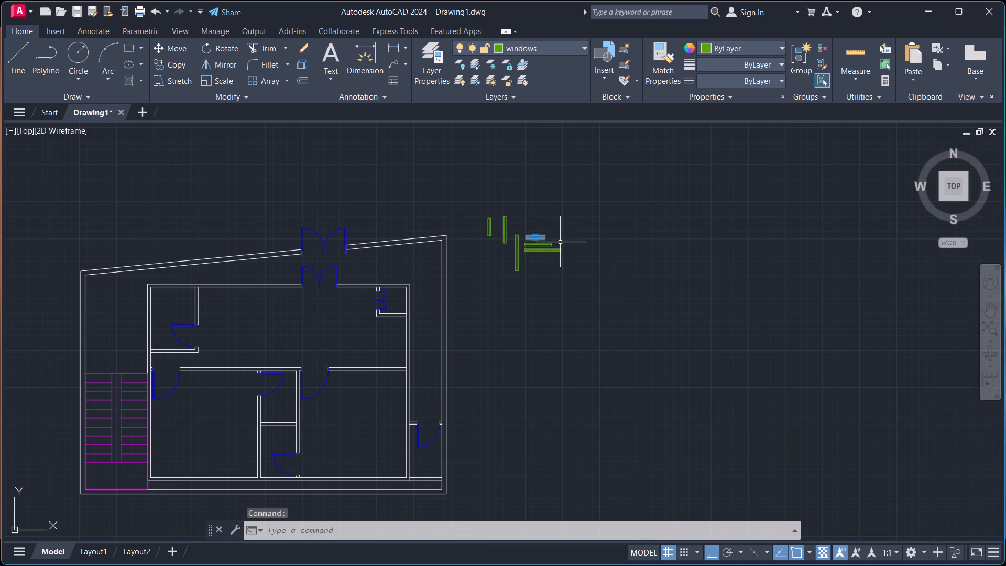
{"action": "type", "text": "co"}
{"action": "key", "text": "Return"}
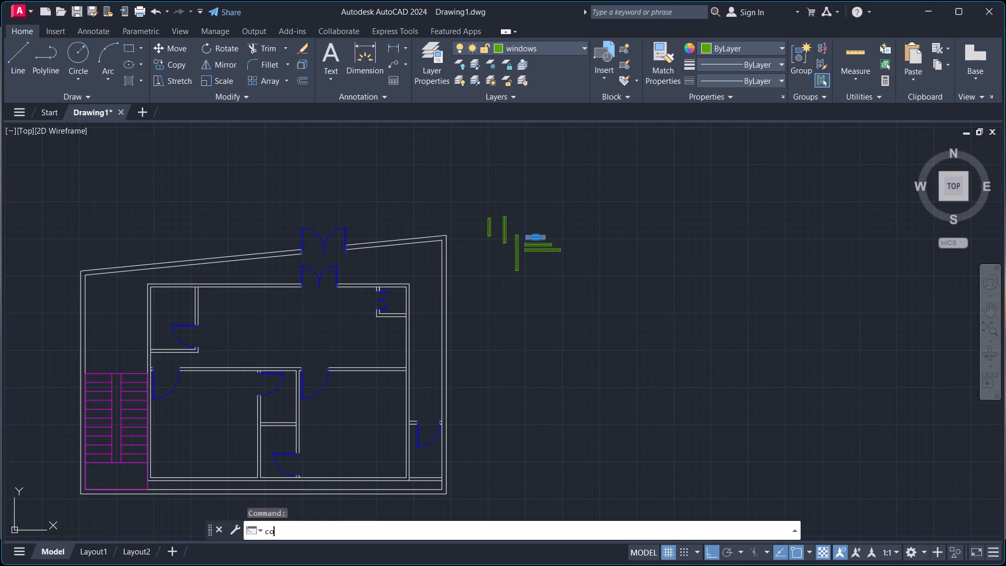
{"action": "scroll", "coordinate": [532, 237], "scroll_direction": "up", "scroll_amount": 3}
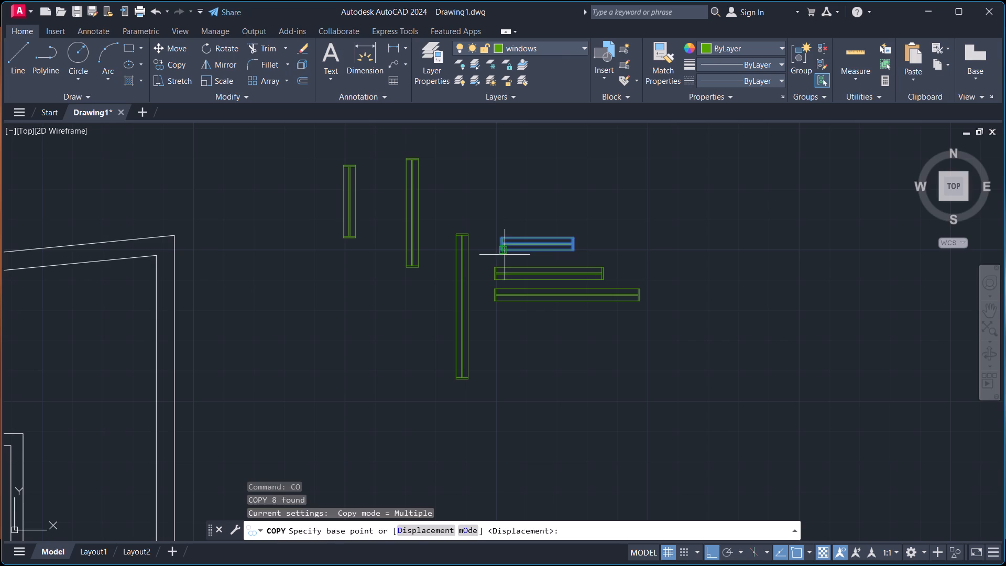
{"action": "left_click", "coordinate": [505, 255]}
{"action": "scroll", "coordinate": [436, 264], "scroll_direction": "down", "scroll_amount": 3}
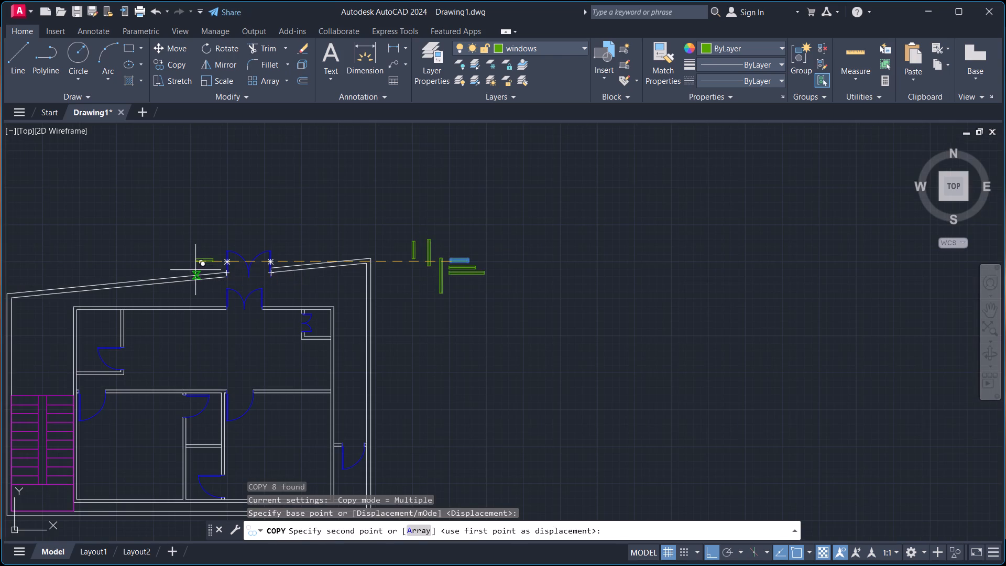
{"action": "key", "text": "F8"}
{"action": "scroll", "coordinate": [137, 315], "scroll_direction": "up", "scroll_amount": 2}
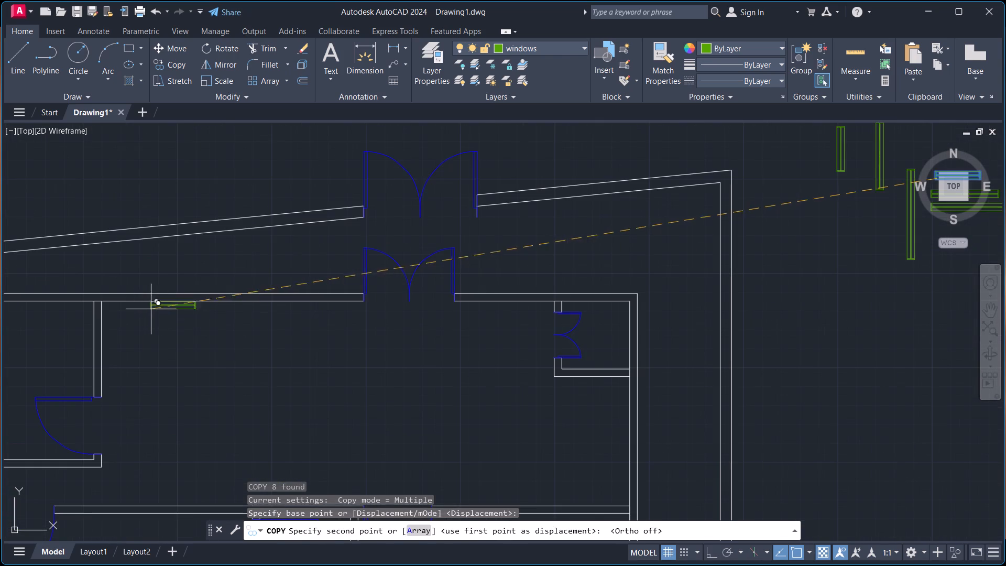
{"action": "middle_click_drag", "start_coordinate": [147, 352], "coordinate": [436, 362]}
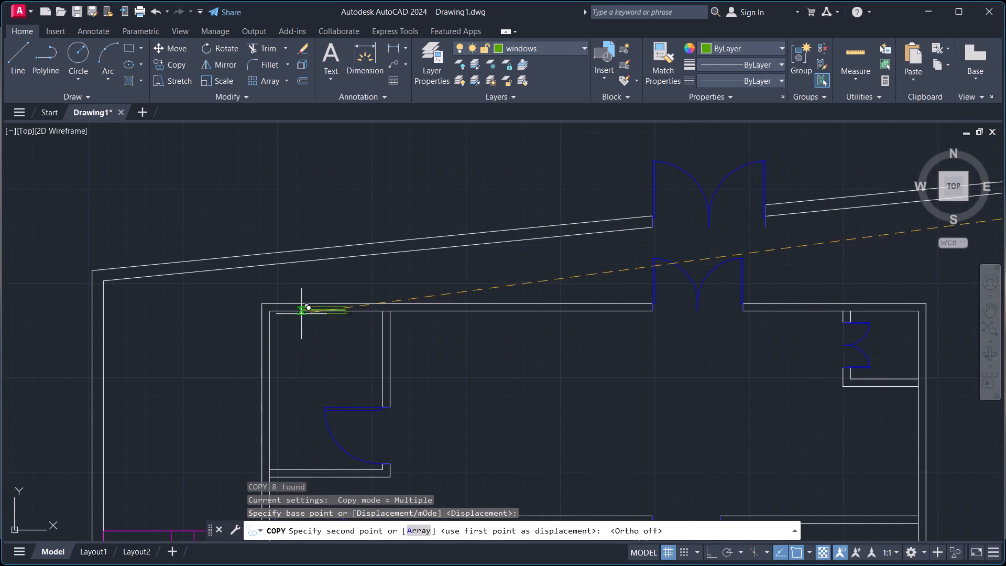
{"action": "scroll", "coordinate": [302, 312], "scroll_direction": "up", "scroll_amount": 3}
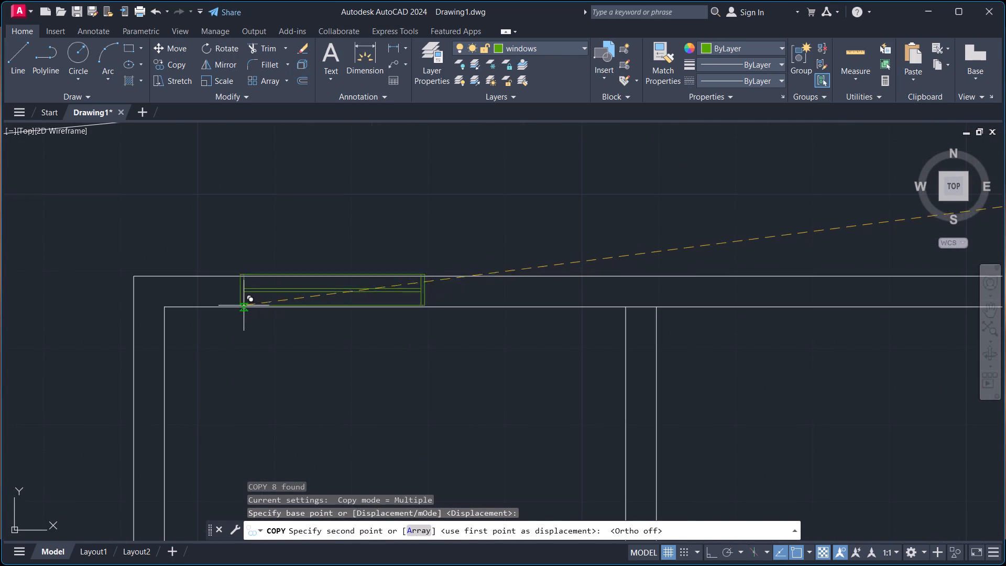
{"action": "scroll", "coordinate": [247, 307], "scroll_direction": "down", "scroll_amount": 2}
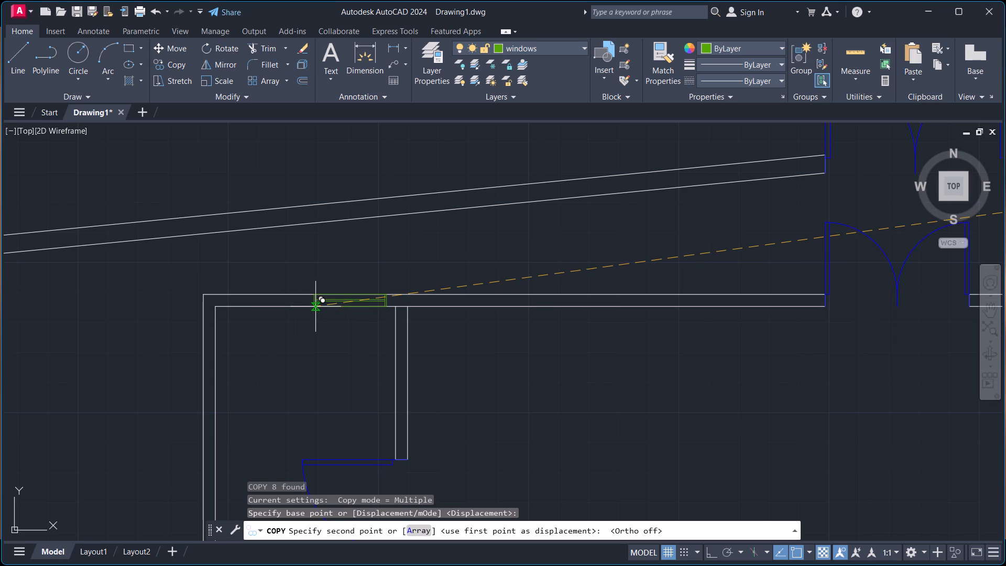
{"action": "left_click", "coordinate": [315, 307]}
{"action": "scroll", "coordinate": [403, 251], "scroll_direction": "down", "scroll_amount": 3}
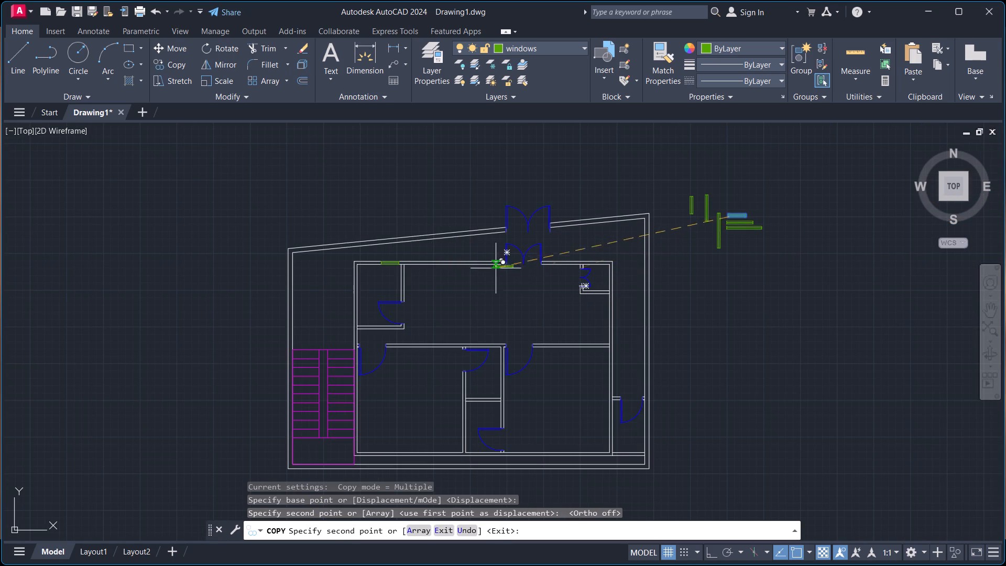
{"action": "key", "text": "Escape"}
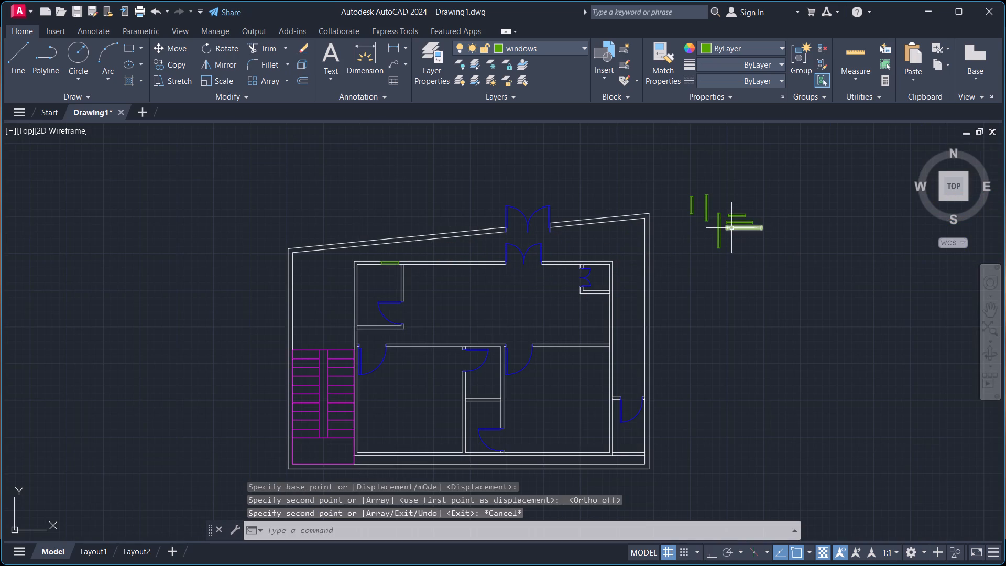
Copy the horizontal 4-foot window by its lower-left corner into the building's top wall, just left of the double entrance door.
{"action": "left_click", "coordinate": [729, 228]}
{"action": "key", "text": "c"}
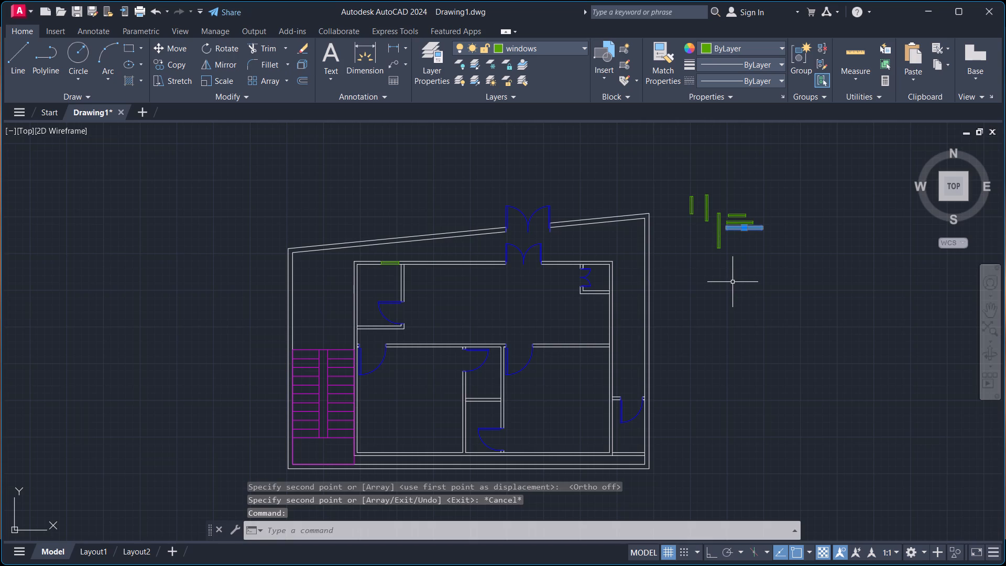
{"action": "key", "text": "o"}
{"action": "key", "text": "Return"}
{"action": "scroll", "coordinate": [722, 233], "scroll_direction": "up", "scroll_amount": 2}
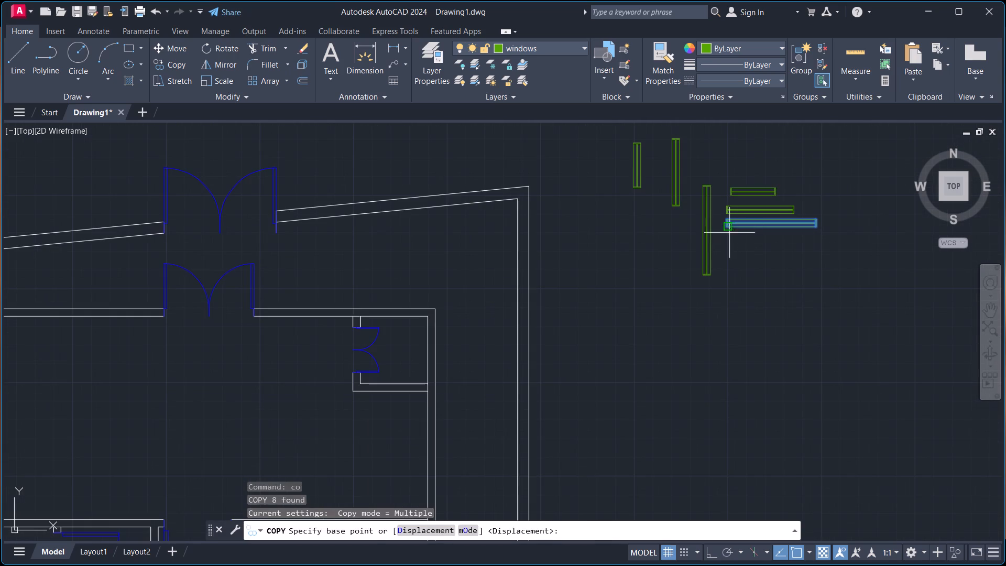
{"action": "scroll", "coordinate": [729, 229], "scroll_direction": "up", "scroll_amount": 2}
{"action": "left_click", "coordinate": [716, 225]}
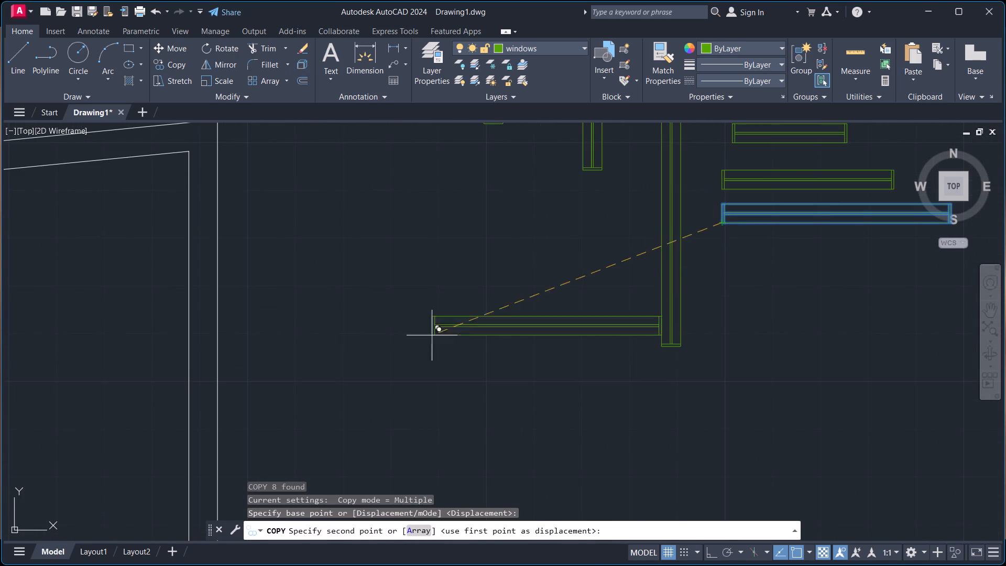
{"action": "scroll", "coordinate": [489, 295], "scroll_direction": "down", "scroll_amount": 3}
{"action": "scroll", "coordinate": [116, 336], "scroll_direction": "up", "scroll_amount": 2}
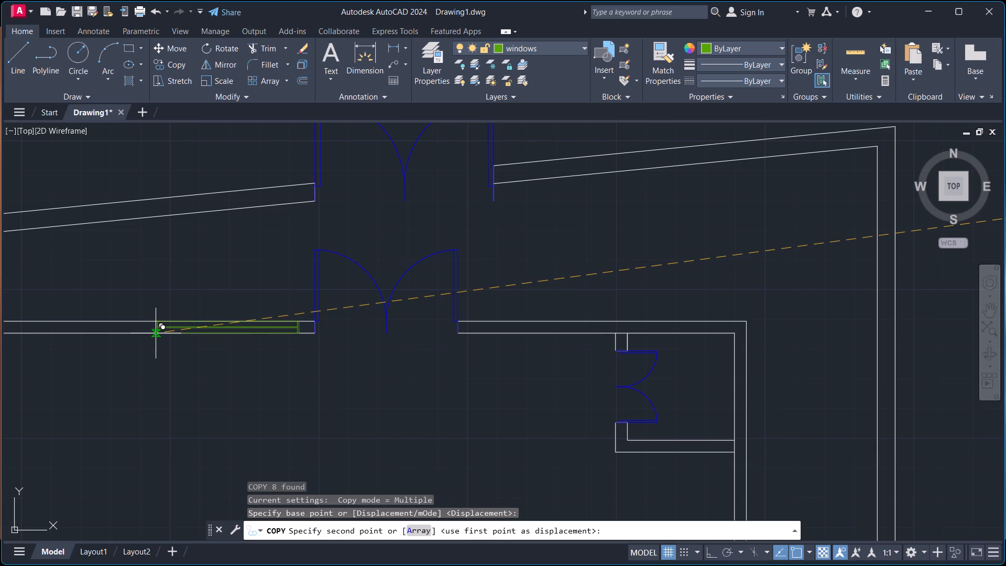
{"action": "left_click", "coordinate": [156, 333]}
Place another copy of the 4-foot window in the bottom wall of the lower-left room, close to its right-hand partition.
{"action": "scroll", "coordinate": [551, 303], "scroll_direction": "down", "scroll_amount": 3}
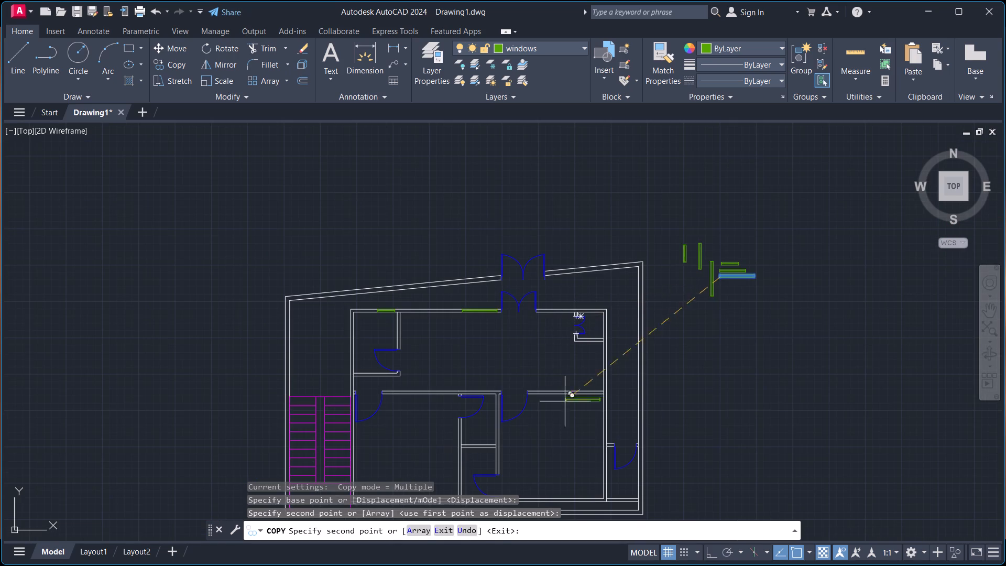
{"action": "middle_click_drag", "start_coordinate": [552, 448], "coordinate": [621, 366]}
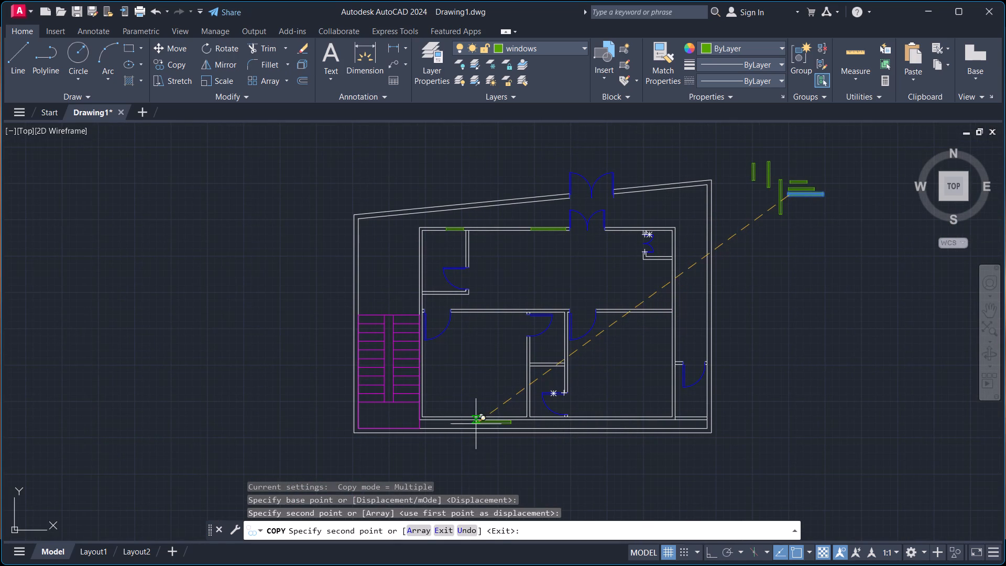
{"action": "scroll", "coordinate": [474, 418], "scroll_direction": "up", "scroll_amount": 1}
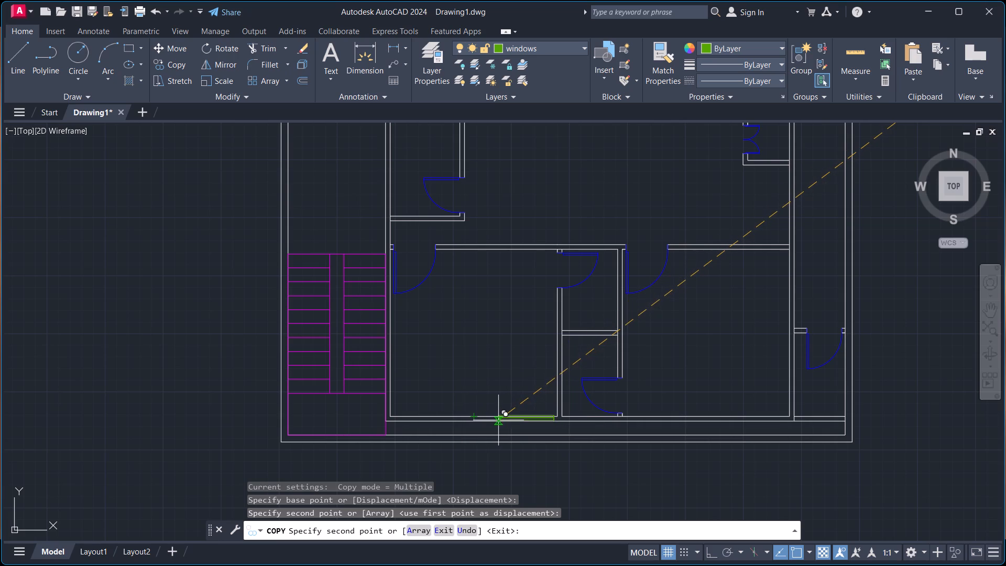
{"action": "scroll", "coordinate": [496, 421], "scroll_direction": "up", "scroll_amount": 3}
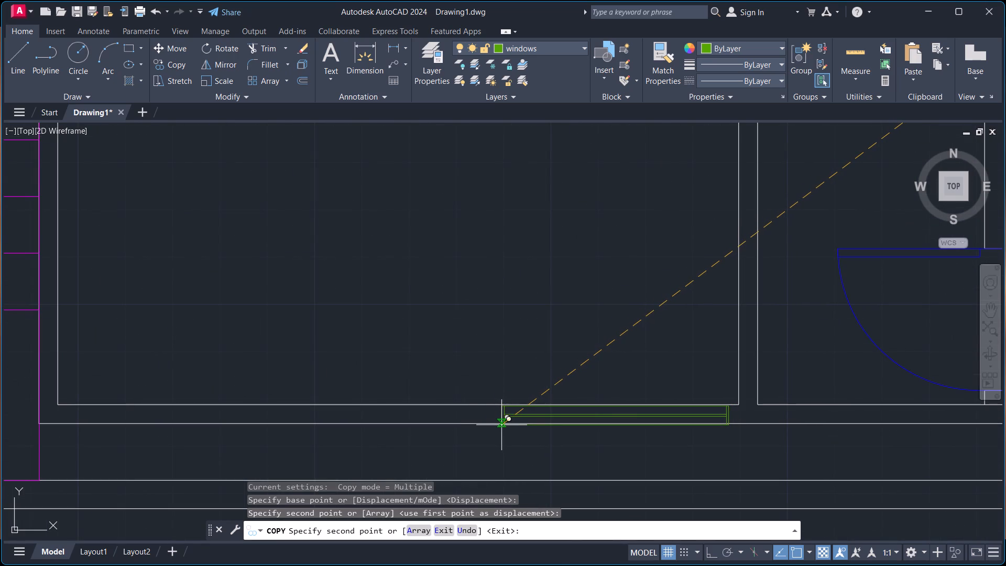
{"action": "scroll", "coordinate": [501, 425], "scroll_direction": "down", "scroll_amount": 3}
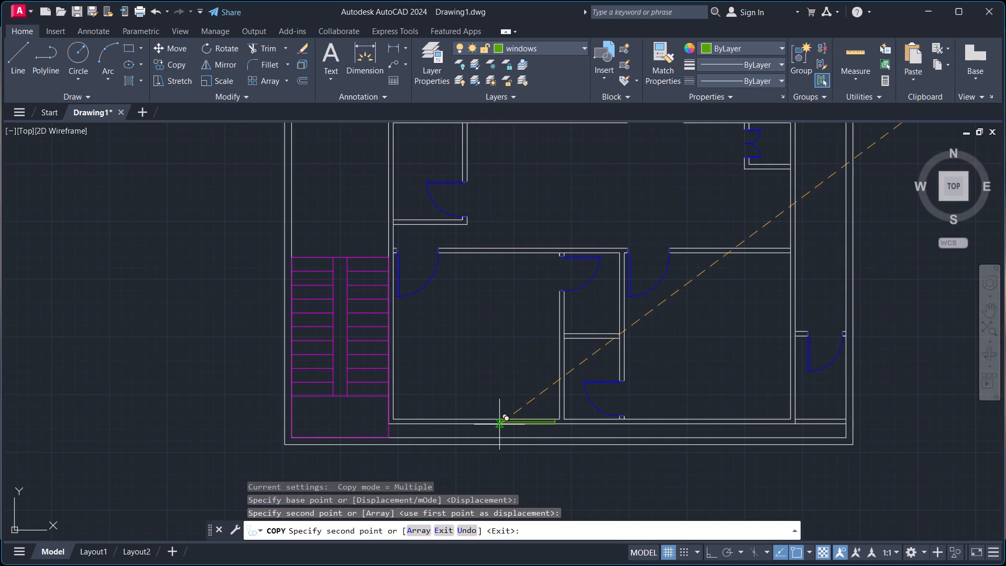
{"action": "scroll", "coordinate": [502, 423], "scroll_direction": "up", "scroll_amount": 2}
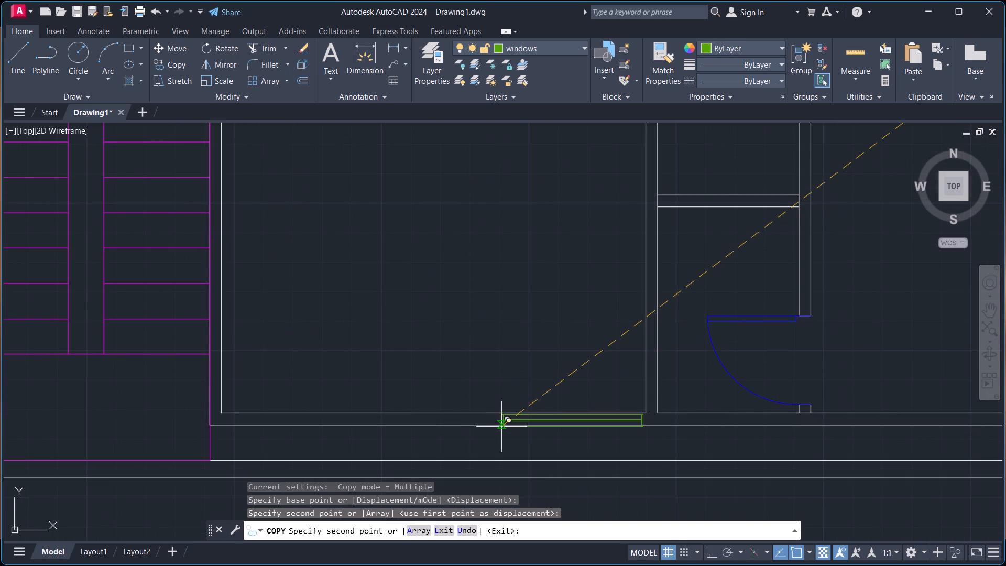
{"action": "scroll", "coordinate": [501, 426], "scroll_direction": "up", "scroll_amount": 2}
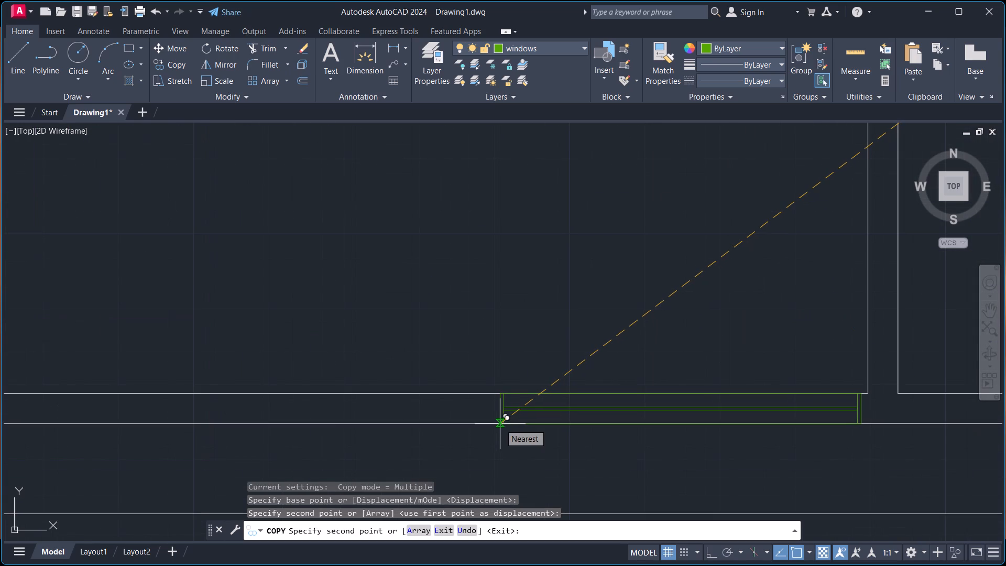
{"action": "left_click", "coordinate": [500, 424]}
Place another 4-foot window copy in the bottom wall of the lower-right room, just right of its left partition, and finish copying.
{"action": "scroll", "coordinate": [481, 384], "scroll_direction": "down", "scroll_amount": 5}
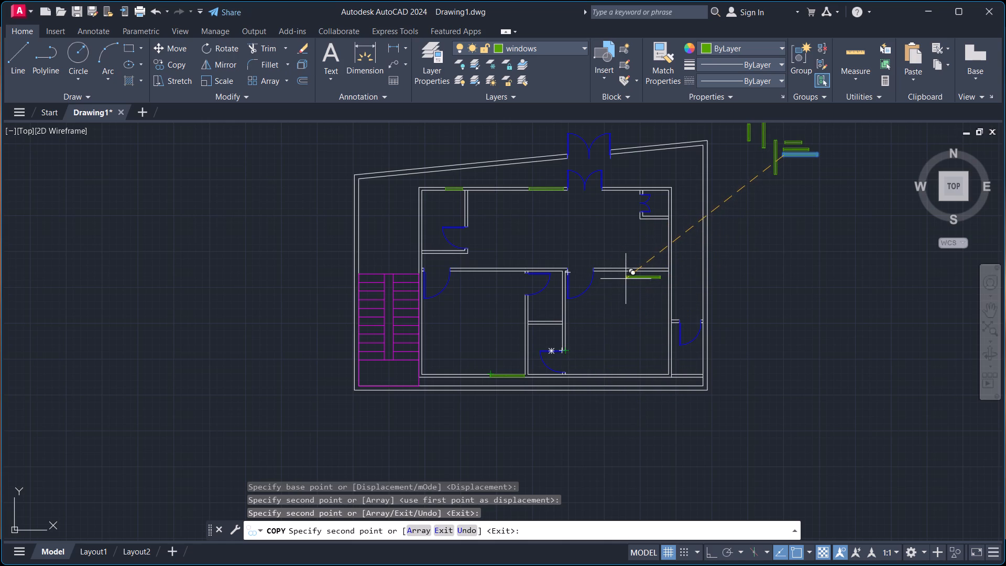
{"action": "scroll", "coordinate": [579, 375], "scroll_direction": "up", "scroll_amount": 3}
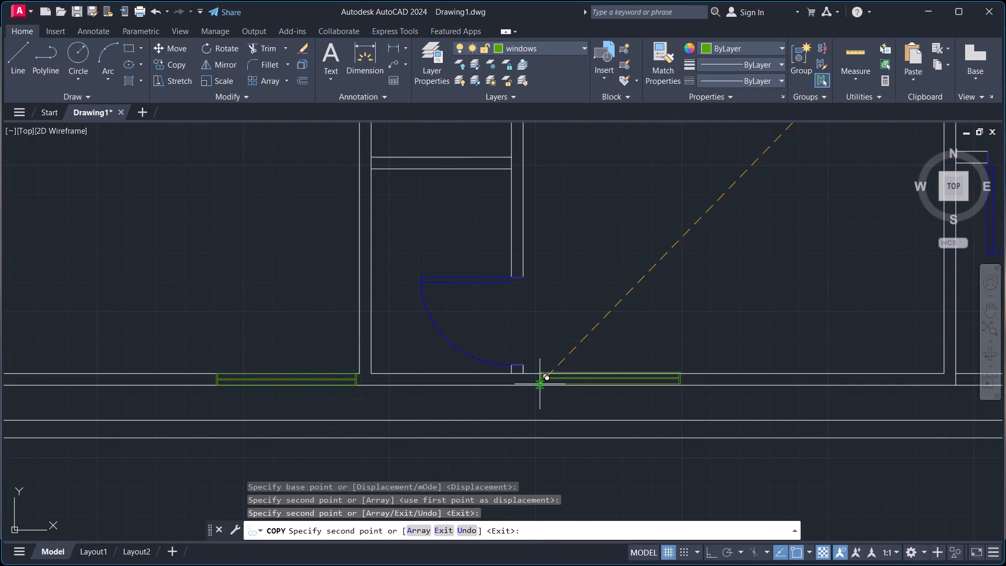
{"action": "left_click", "coordinate": [539, 385]}
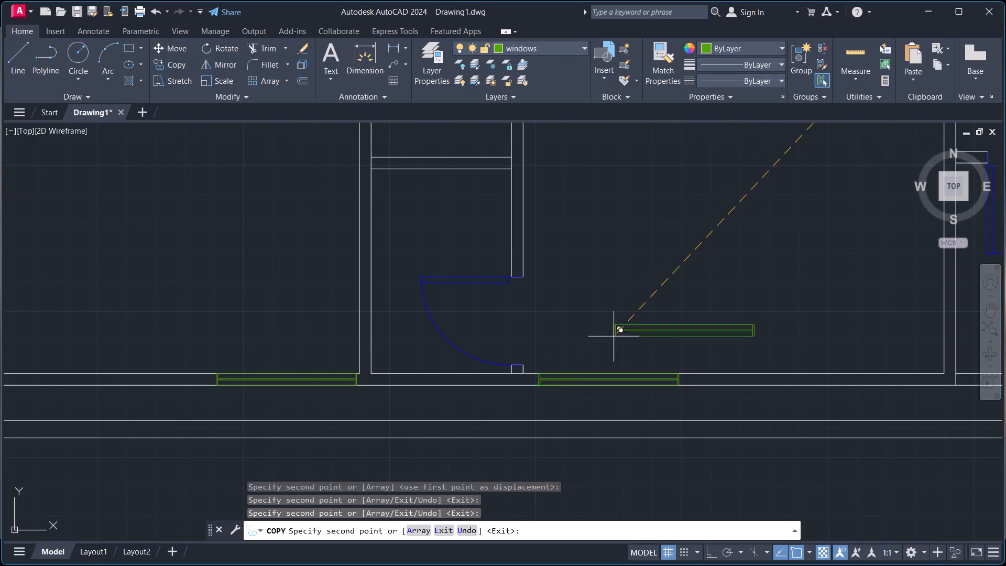
{"action": "scroll", "coordinate": [650, 299], "scroll_direction": "down", "scroll_amount": 3}
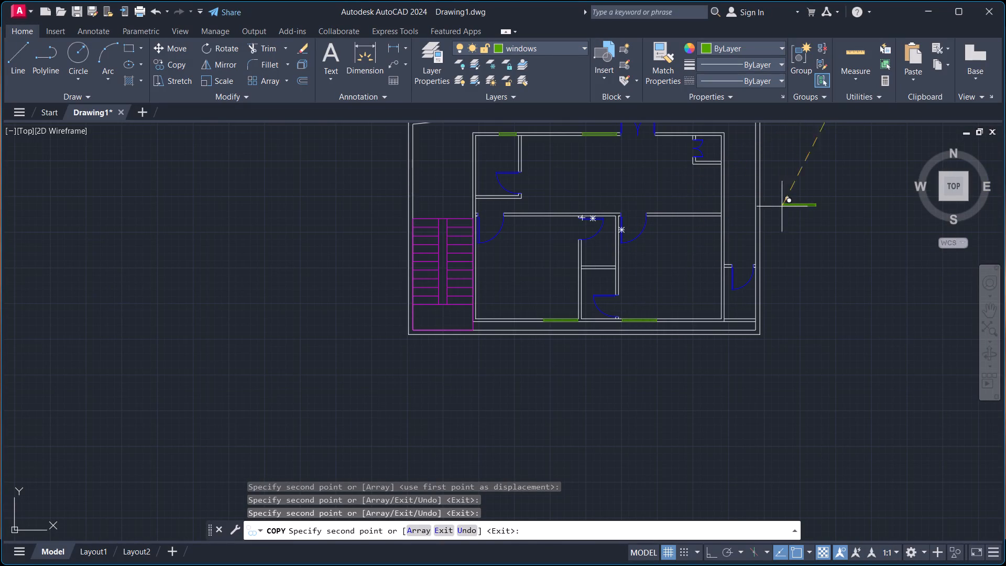
{"action": "middle_click_drag", "start_coordinate": [813, 212], "coordinate": [711, 290]}
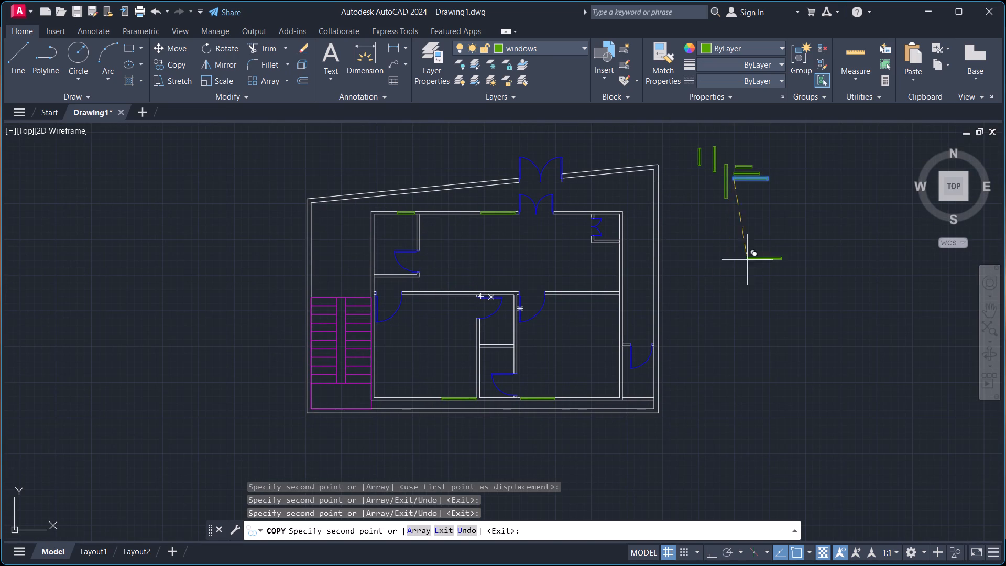
{"action": "key", "text": "Escape"}
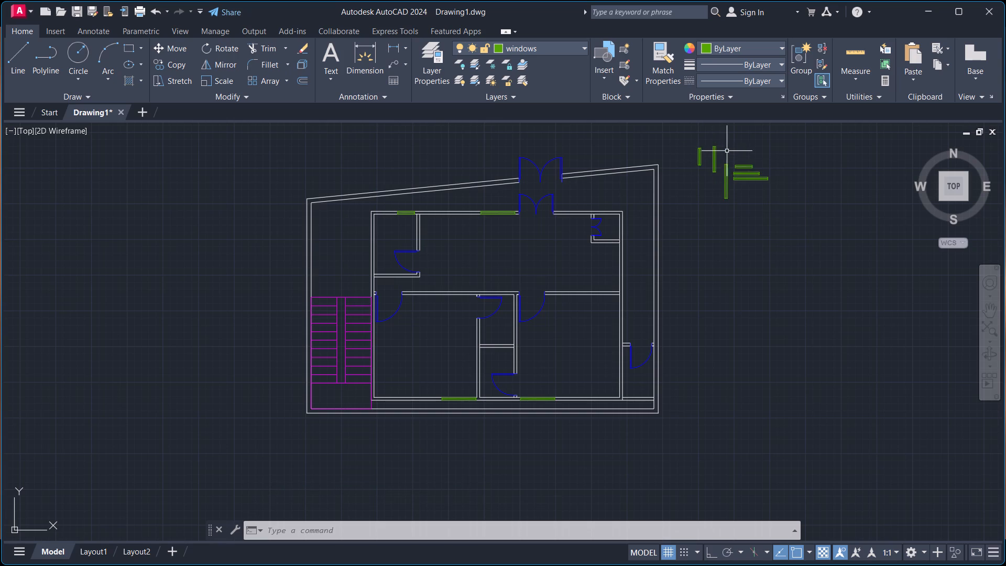
Copy the vertical 3-foot window by its lower-right corner into the lower-left room's left wall, between the door and the staircase.
{"action": "left_click_drag", "start_coordinate": [709, 139], "coordinate": [715, 146]}
{"action": "left_click", "coordinate": [721, 179]}
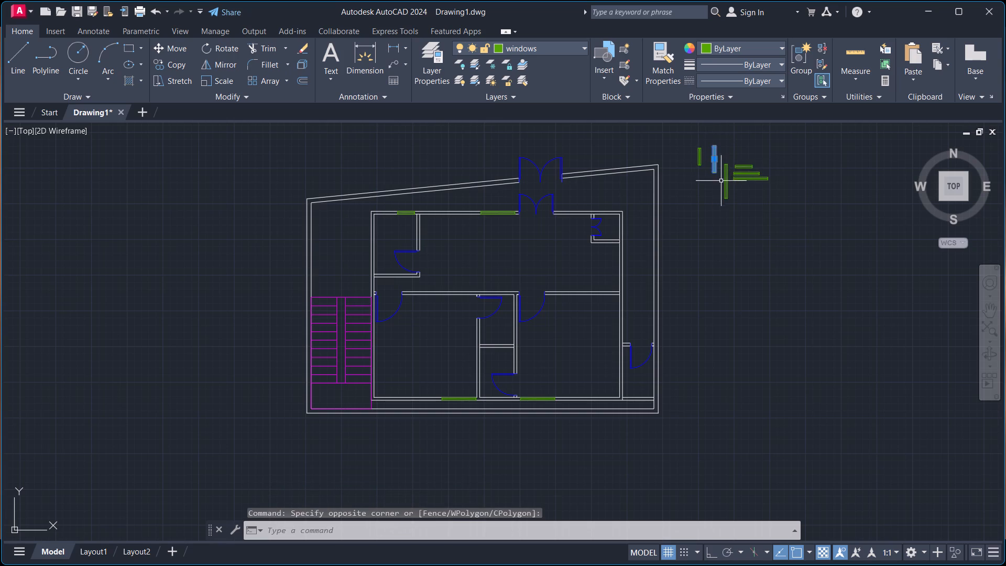
{"action": "key", "text": "c"}
{"action": "key", "text": "o"}
{"action": "key", "text": "Return"}
{"action": "scroll", "coordinate": [709, 172], "scroll_direction": "up", "scroll_amount": 3}
{"action": "left_click", "coordinate": [728, 169]}
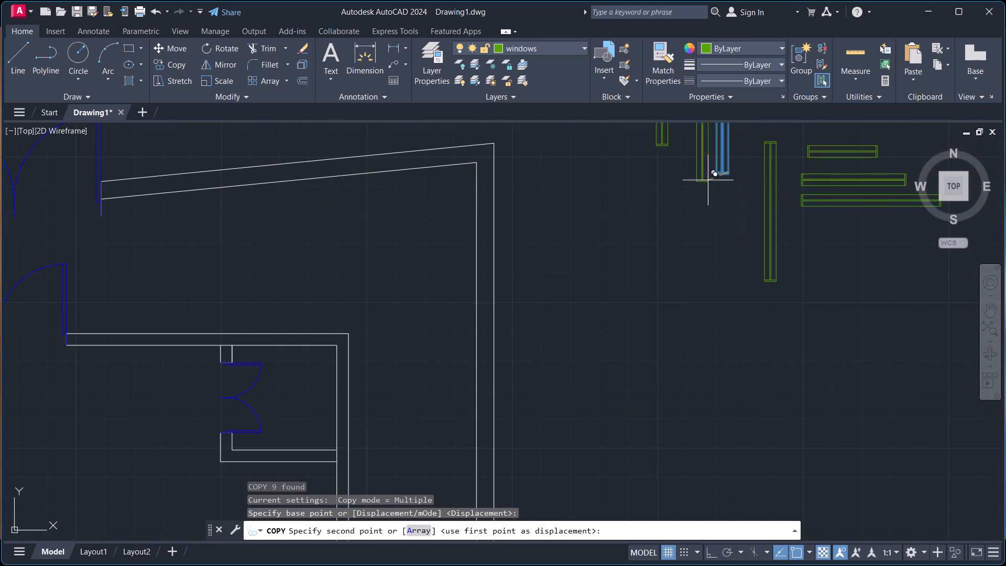
{"action": "scroll", "coordinate": [585, 323], "scroll_direction": "down", "scroll_amount": 3}
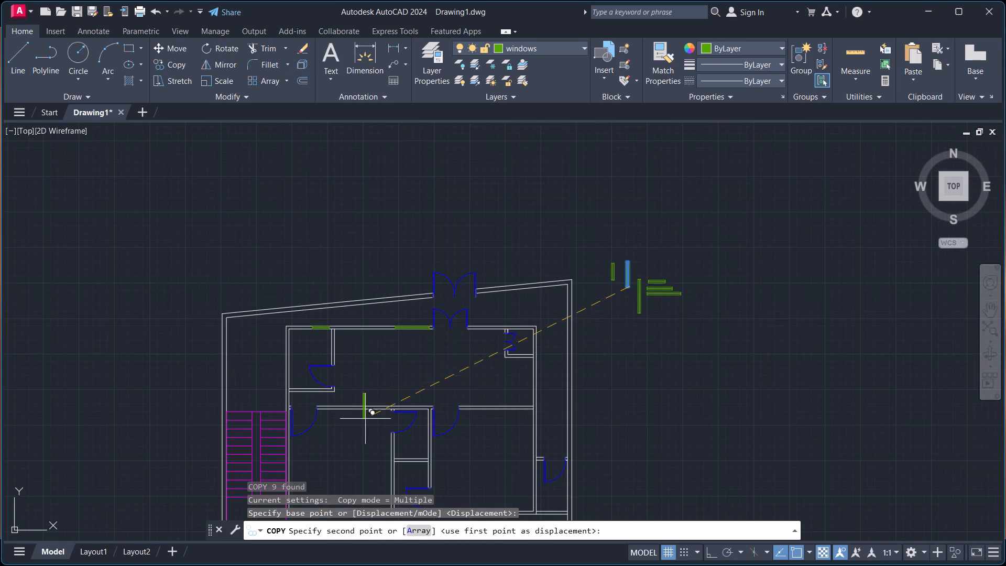
{"action": "middle_click_drag", "start_coordinate": [311, 453], "coordinate": [403, 394]}
{"action": "scroll", "coordinate": [382, 390], "scroll_direction": "up", "scroll_amount": 3}
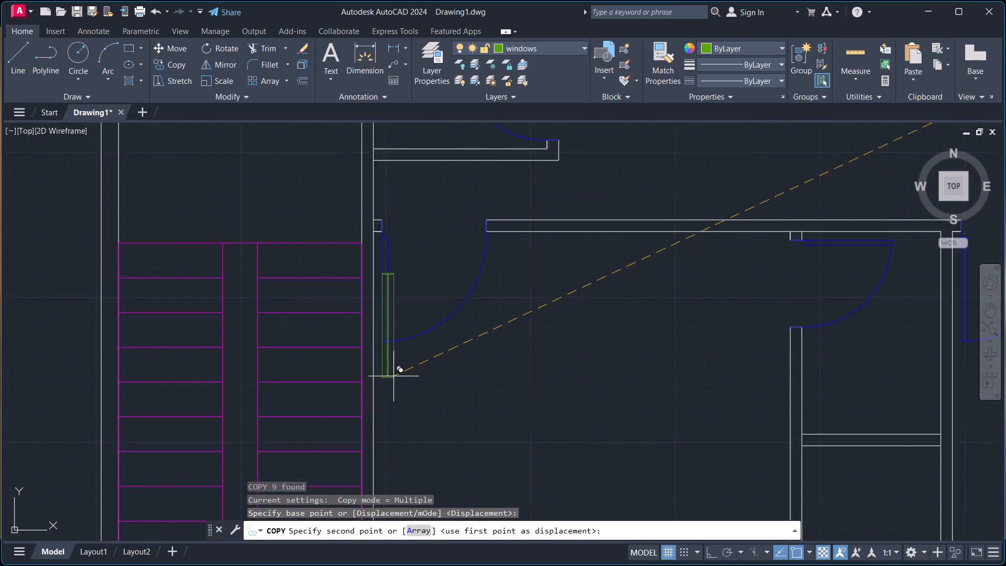
{"action": "scroll", "coordinate": [395, 375], "scroll_direction": "up", "scroll_amount": 1}
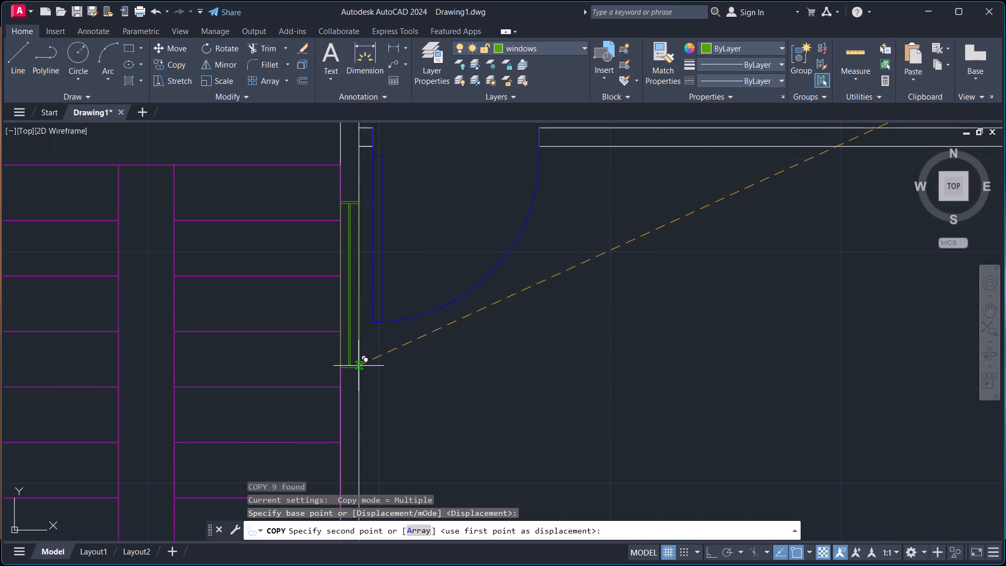
{"action": "left_click", "coordinate": [358, 366]}
Place another 3-foot window copy in the lower-right room's right wall, just below its upper partition, and finish copying.
{"action": "scroll", "coordinate": [457, 334], "scroll_direction": "down", "scroll_amount": 3}
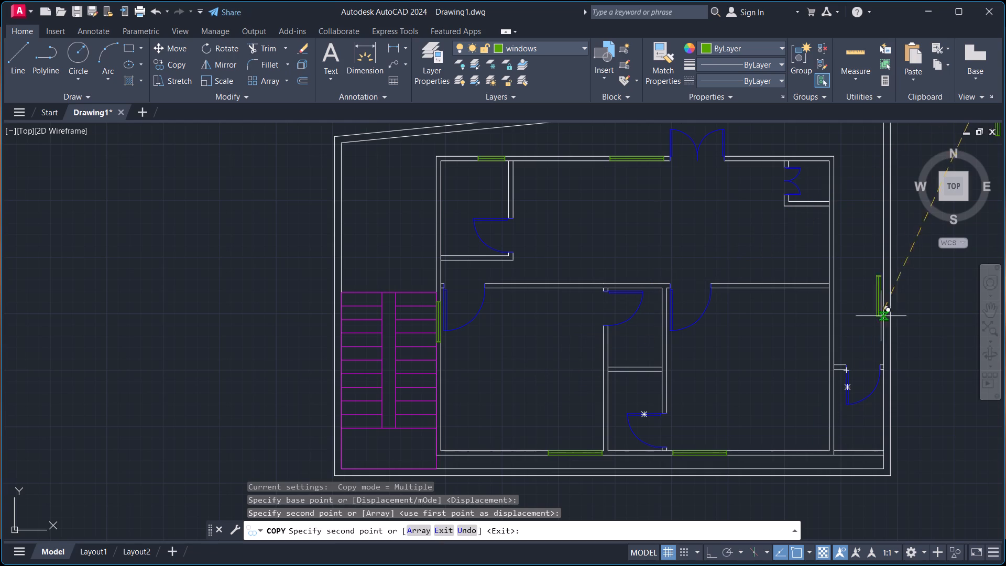
{"action": "scroll", "coordinate": [835, 333], "scroll_direction": "up", "scroll_amount": 3}
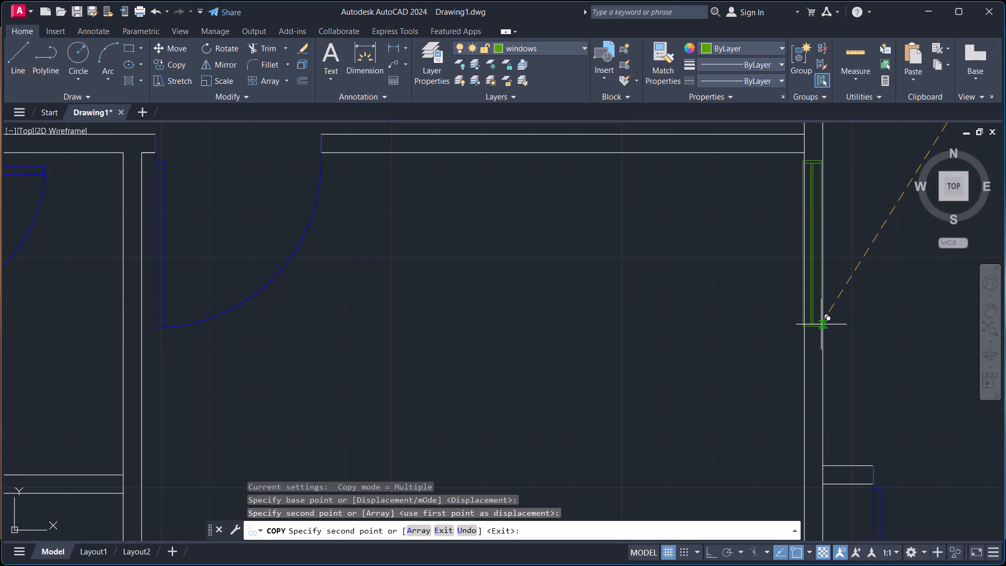
{"action": "left_click", "coordinate": [821, 324]}
{"action": "scroll", "coordinate": [873, 307], "scroll_direction": "down", "scroll_amount": 4}
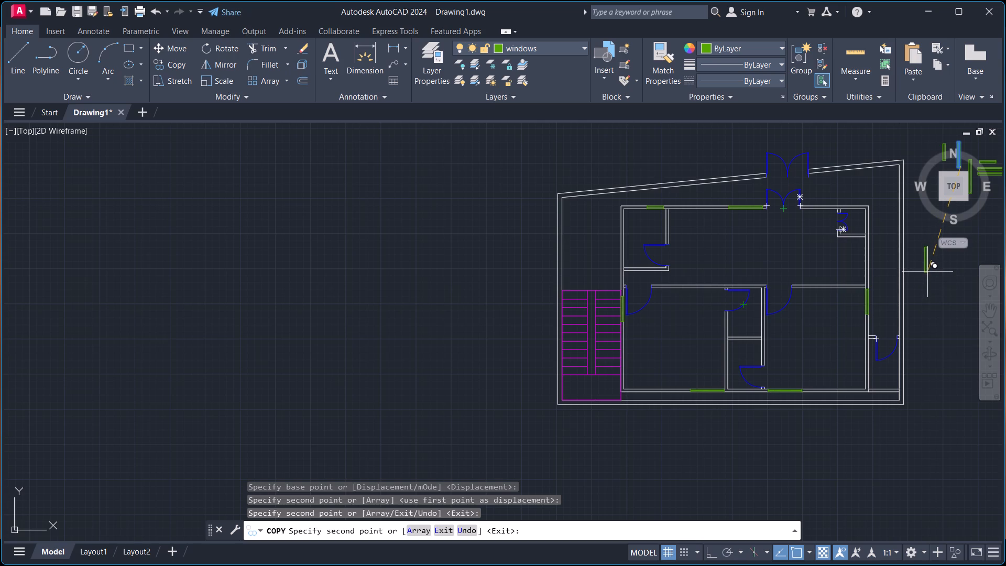
{"action": "middle_click_drag", "start_coordinate": [923, 283], "coordinate": [768, 360]}
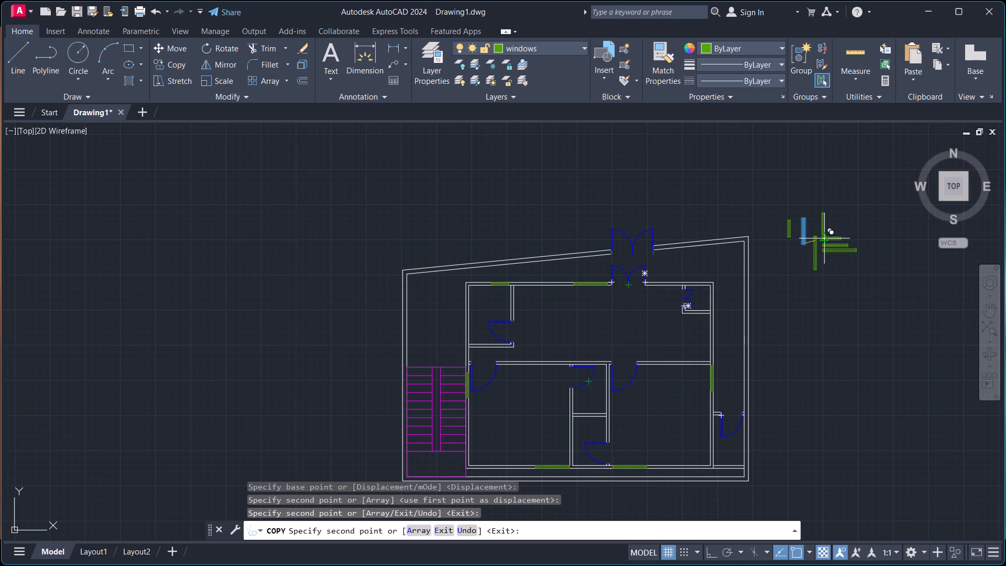
{"action": "key", "text": "Escape"}
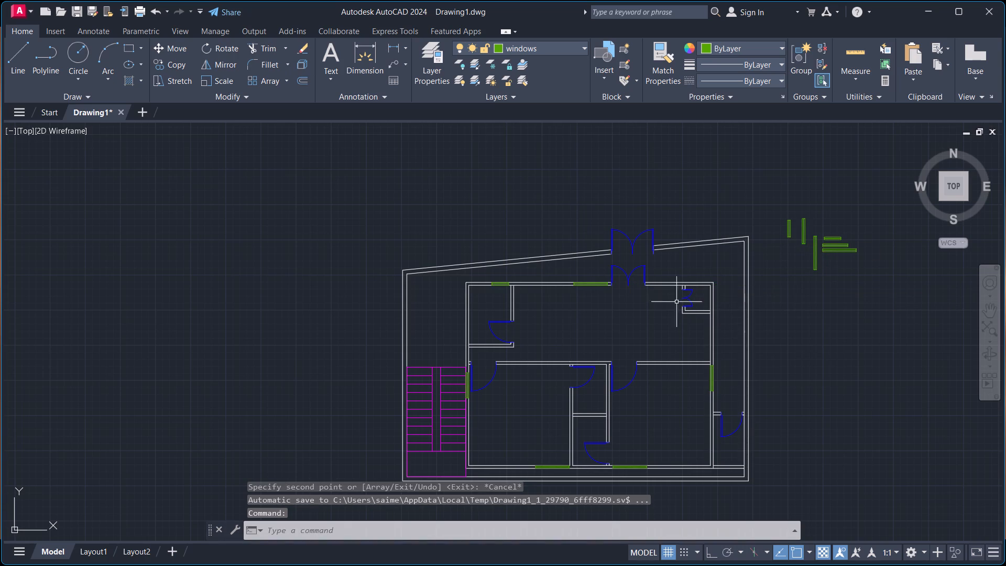
Draw a short line across the building's right wall below the small closet, aligned with the upper jamb of the upper-left room's door.
{"action": "scroll", "coordinate": [791, 339], "scroll_direction": "up", "scroll_amount": 2}
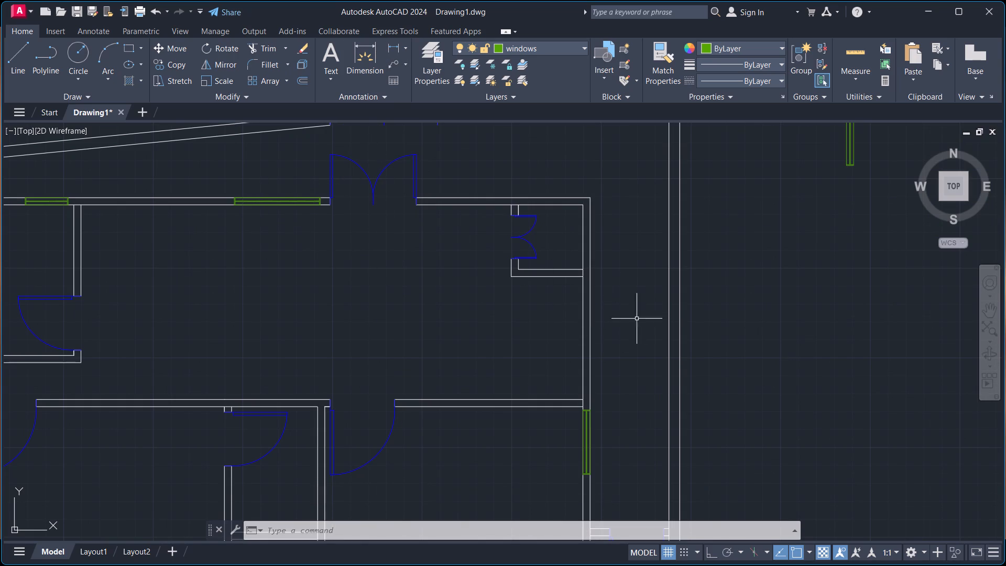
{"action": "scroll", "coordinate": [697, 307], "scroll_direction": "down", "scroll_amount": 2}
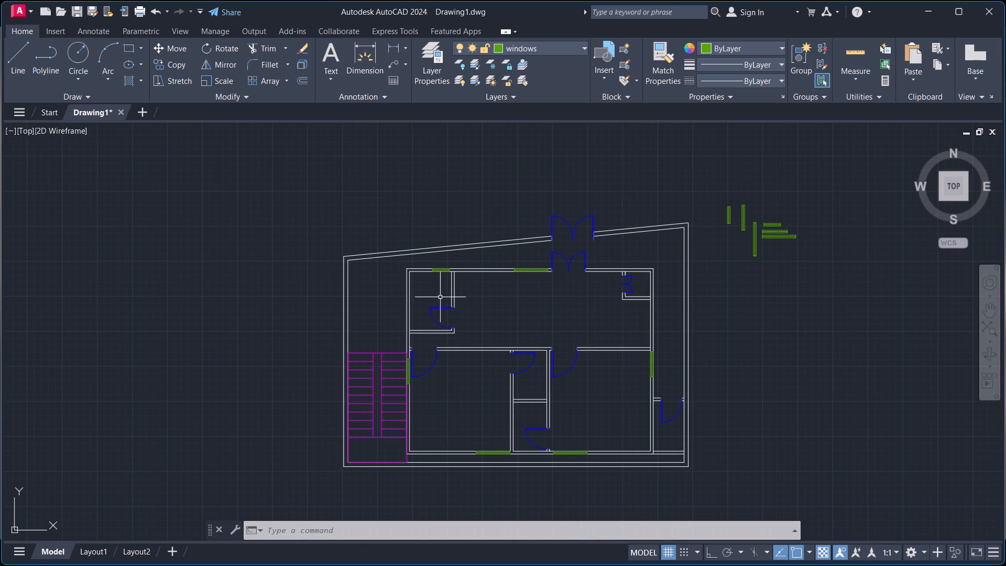
{"action": "key", "text": "l"}
{"action": "key", "text": "Return"}
{"action": "scroll", "coordinate": [476, 313], "scroll_direction": "up", "scroll_amount": 3}
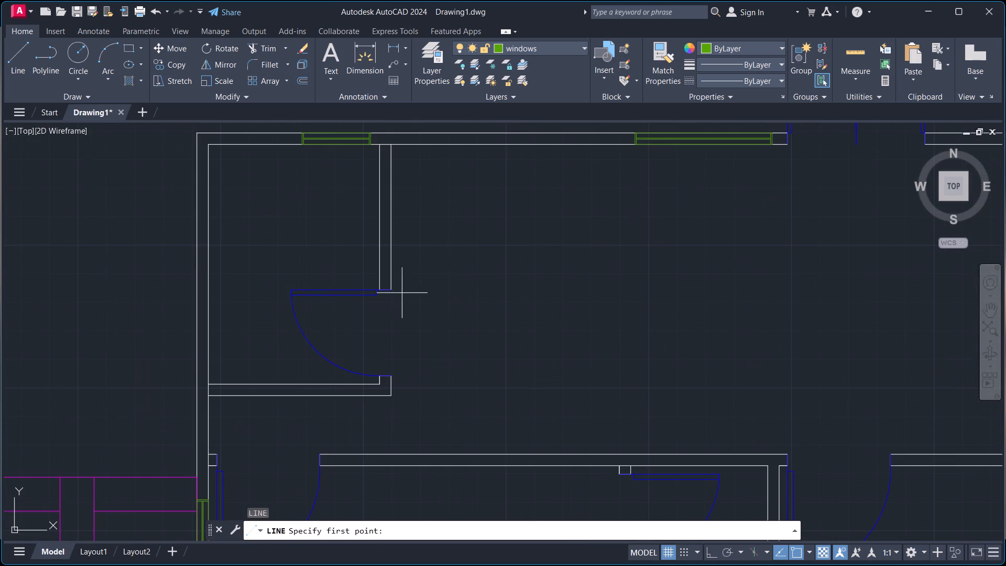
{"action": "scroll", "coordinate": [692, 293], "scroll_direction": "down", "scroll_amount": 3}
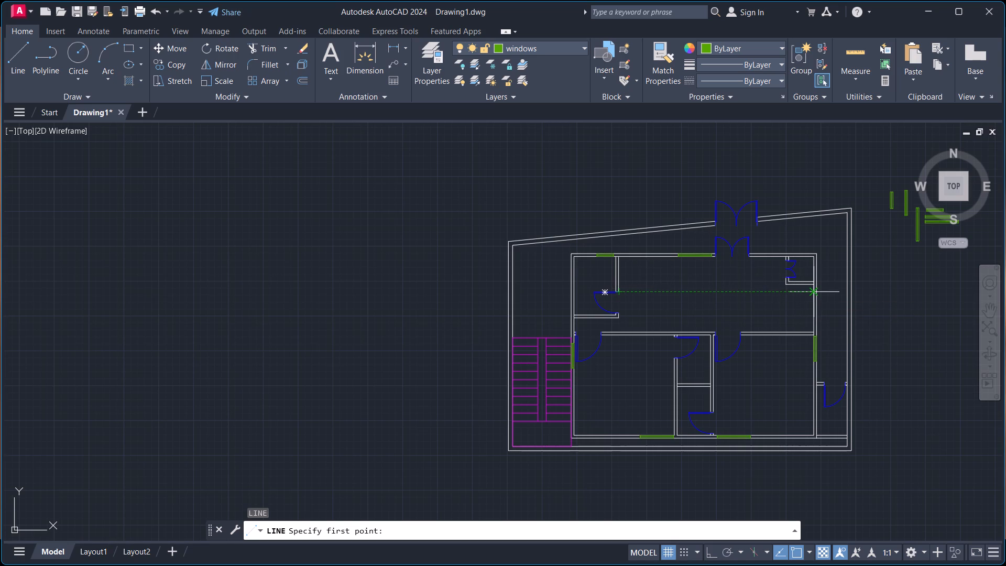
{"action": "scroll", "coordinate": [813, 292], "scroll_direction": "up", "scroll_amount": 3}
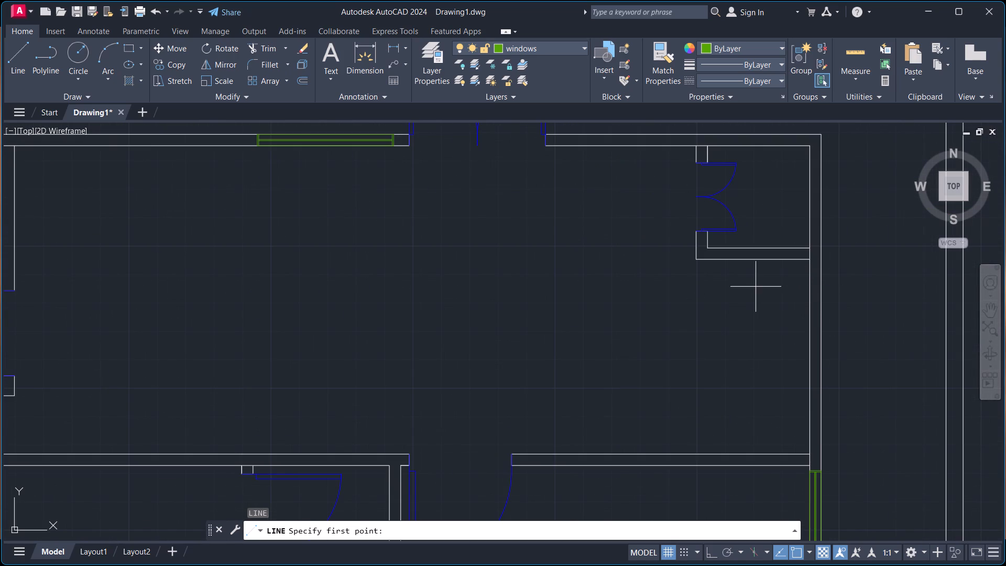
{"action": "scroll", "coordinate": [756, 287], "scroll_direction": "down", "scroll_amount": 1}
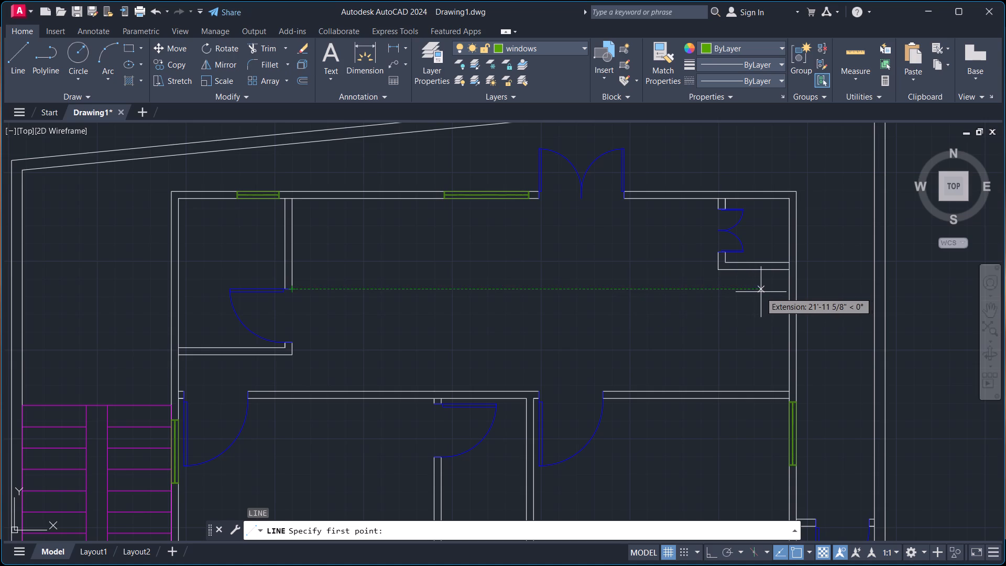
{"action": "left_click", "coordinate": [792, 293]}
{"action": "left_click", "coordinate": [796, 292]}
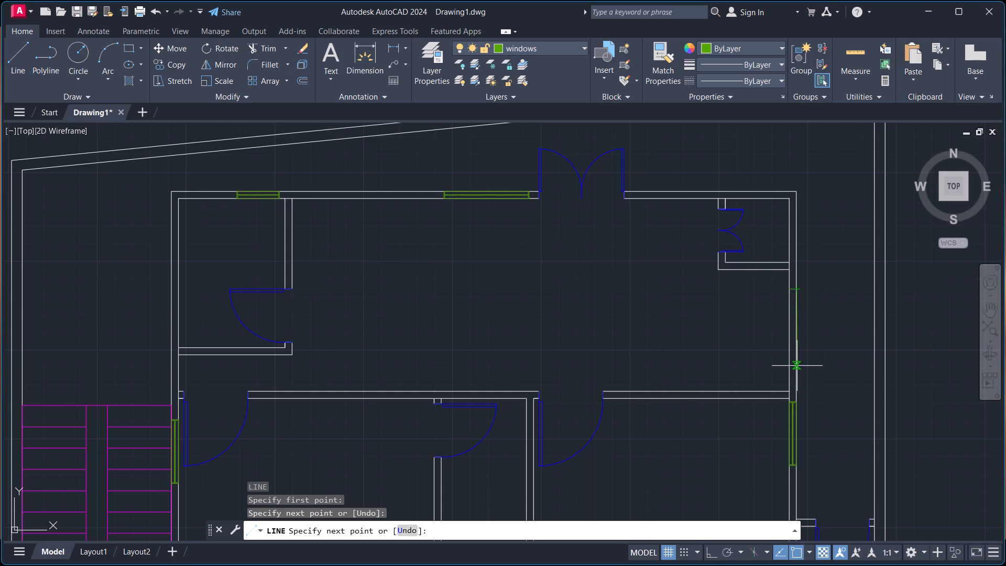
{"action": "key", "text": "Escape"}
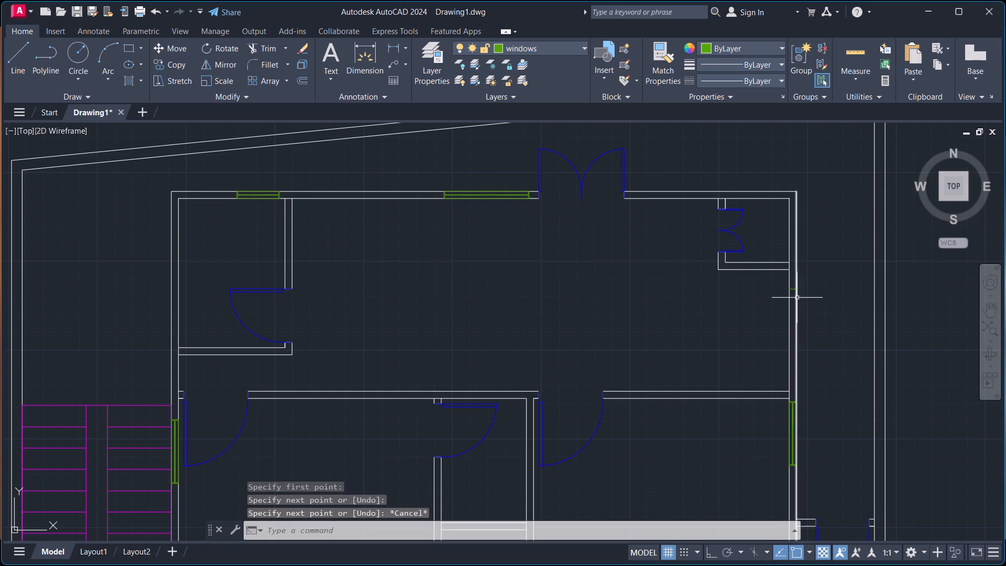
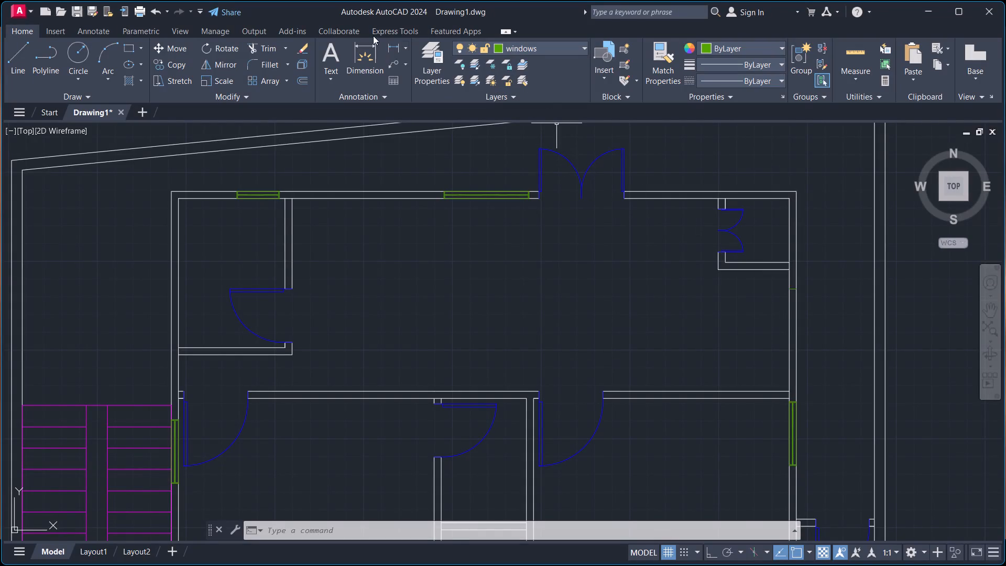
On the walls layer, draw connected lines over the right wall's guide line, 3' down the outer face, and back across to the inner face.
{"action": "left_click", "coordinate": [537, 48]}
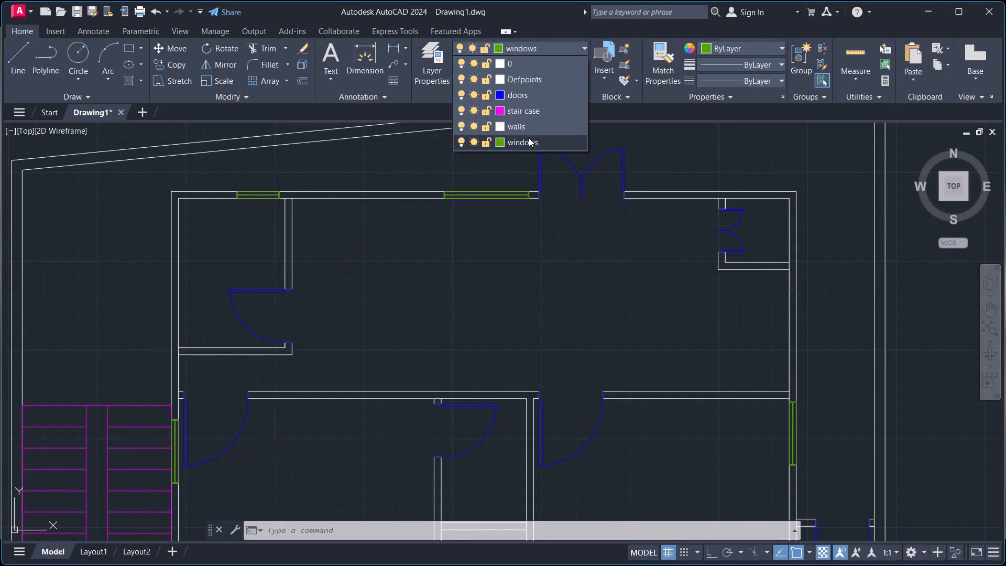
{"action": "left_click", "coordinate": [528, 125]}
{"action": "scroll", "coordinate": [792, 283], "scroll_direction": "up", "scroll_amount": 4}
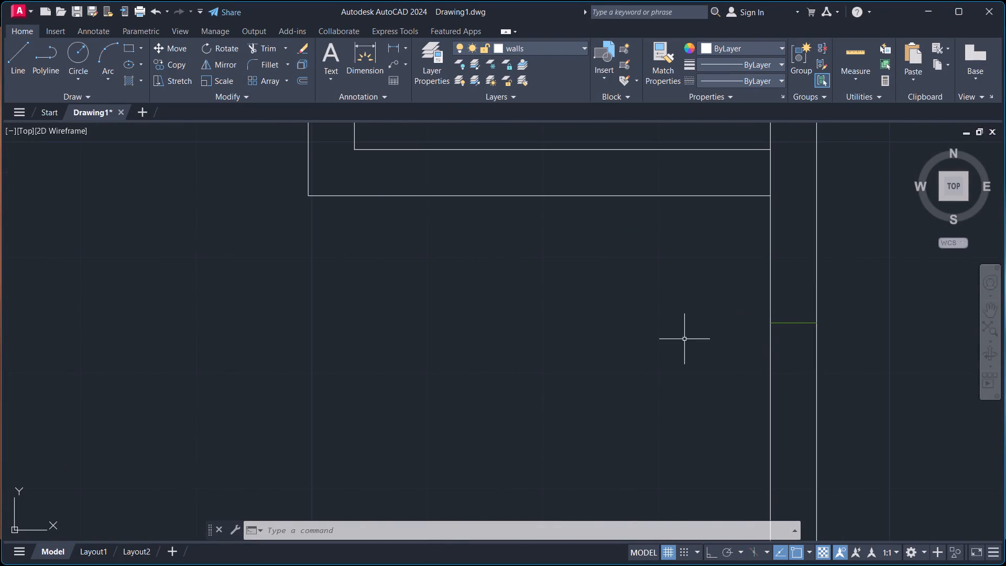
{"action": "middle_click_drag", "start_coordinate": [677, 350], "coordinate": [458, 262]}
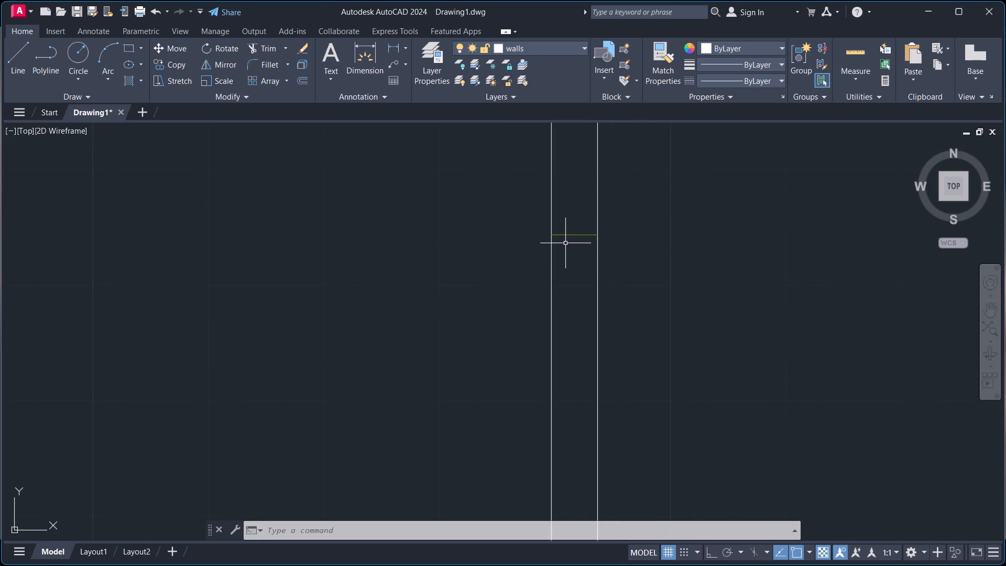
{"action": "key", "text": "l"}
{"action": "key", "text": "Return"}
{"action": "left_click", "coordinate": [554, 233]}
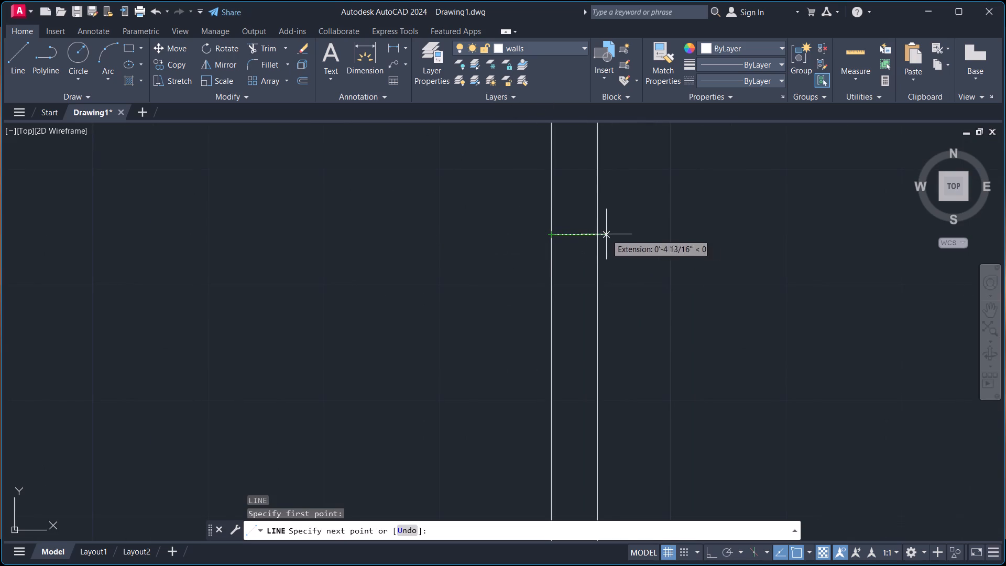
{"action": "left_click", "coordinate": [602, 236]}
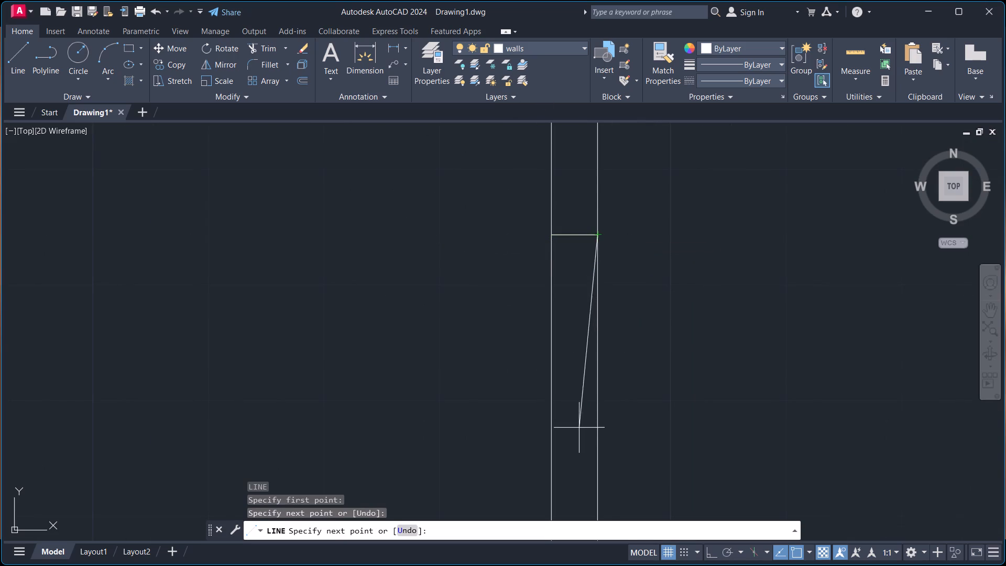
{"action": "scroll", "coordinate": [610, 391], "scroll_direction": "down", "scroll_amount": 4}
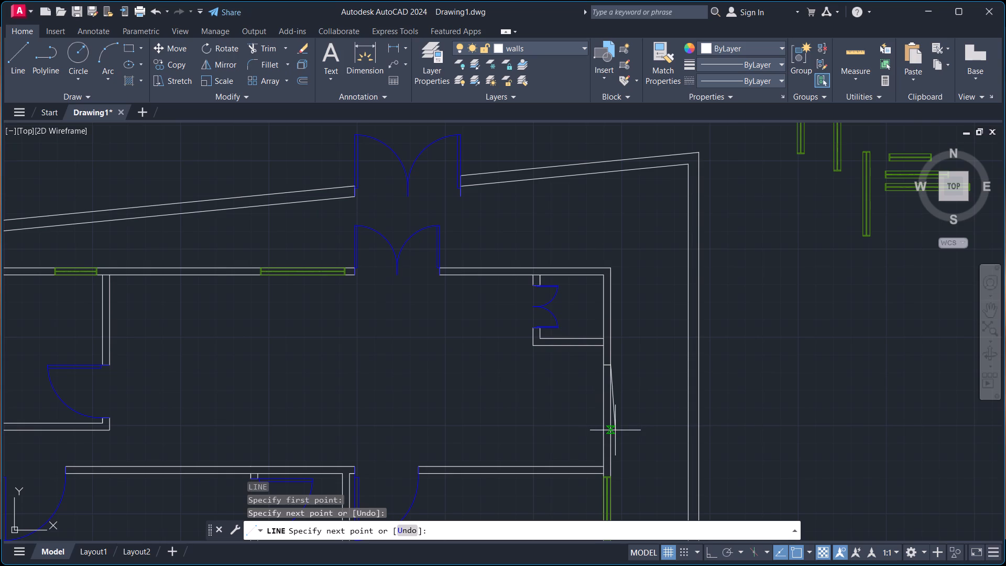
{"action": "key", "text": "3"}
{"action": "key", "text": "apostrophe"}
{"action": "key", "text": "Return"}
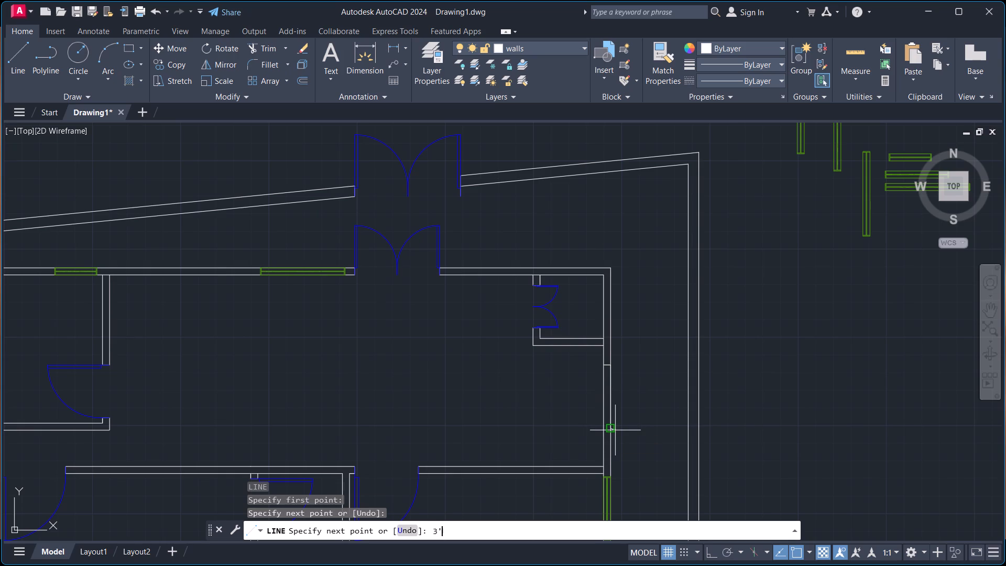
{"action": "left_click", "coordinate": [605, 427]}
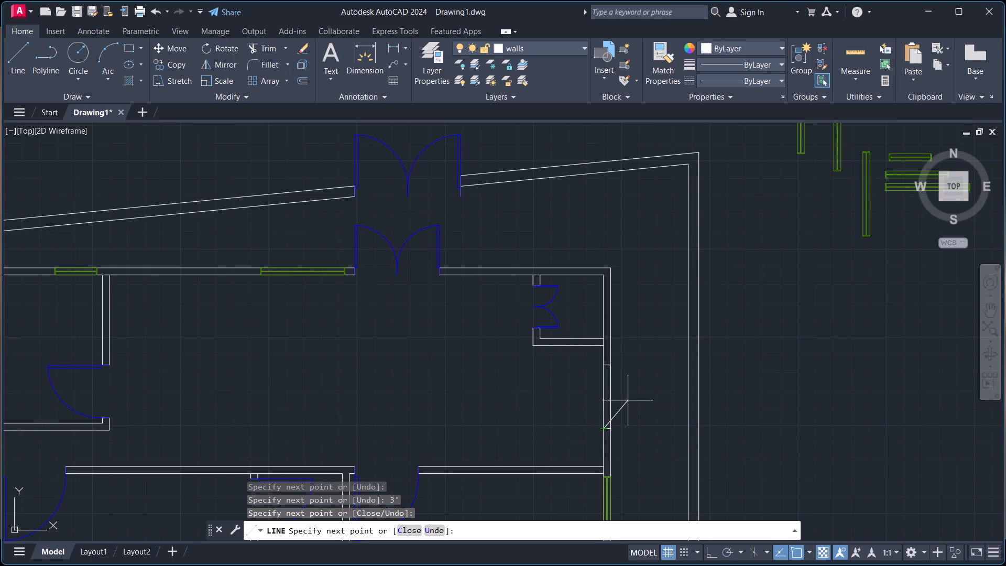
{"action": "key", "text": "Escape"}
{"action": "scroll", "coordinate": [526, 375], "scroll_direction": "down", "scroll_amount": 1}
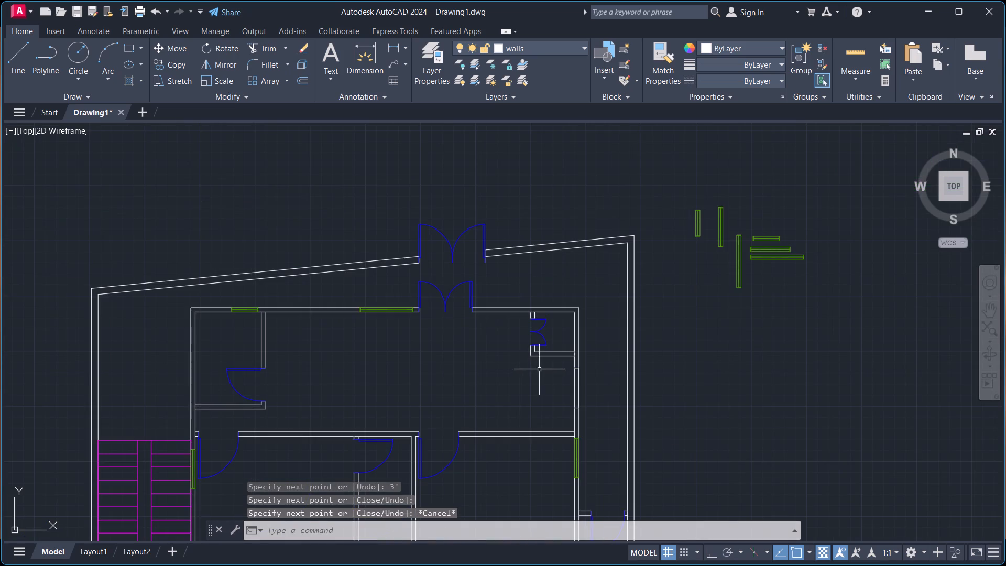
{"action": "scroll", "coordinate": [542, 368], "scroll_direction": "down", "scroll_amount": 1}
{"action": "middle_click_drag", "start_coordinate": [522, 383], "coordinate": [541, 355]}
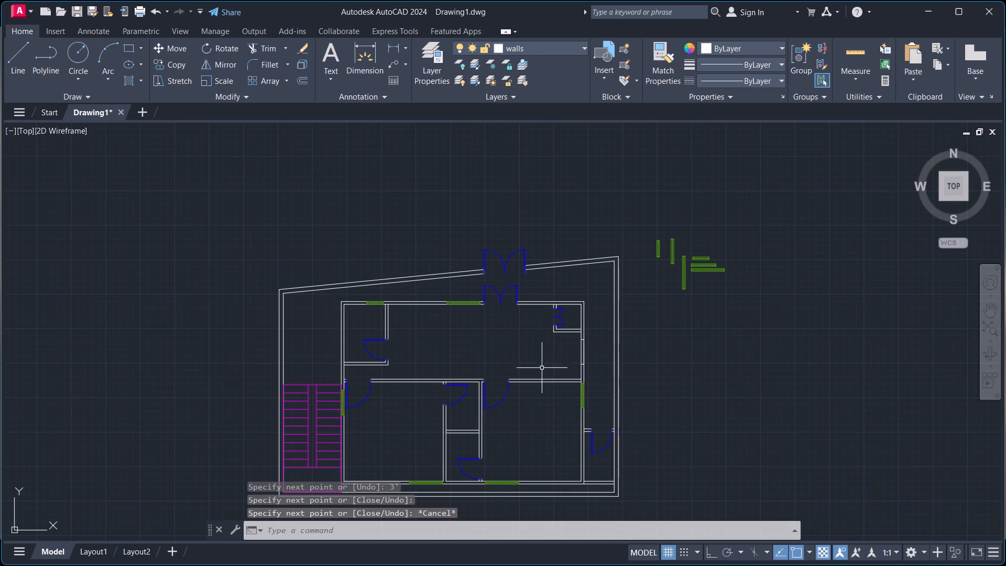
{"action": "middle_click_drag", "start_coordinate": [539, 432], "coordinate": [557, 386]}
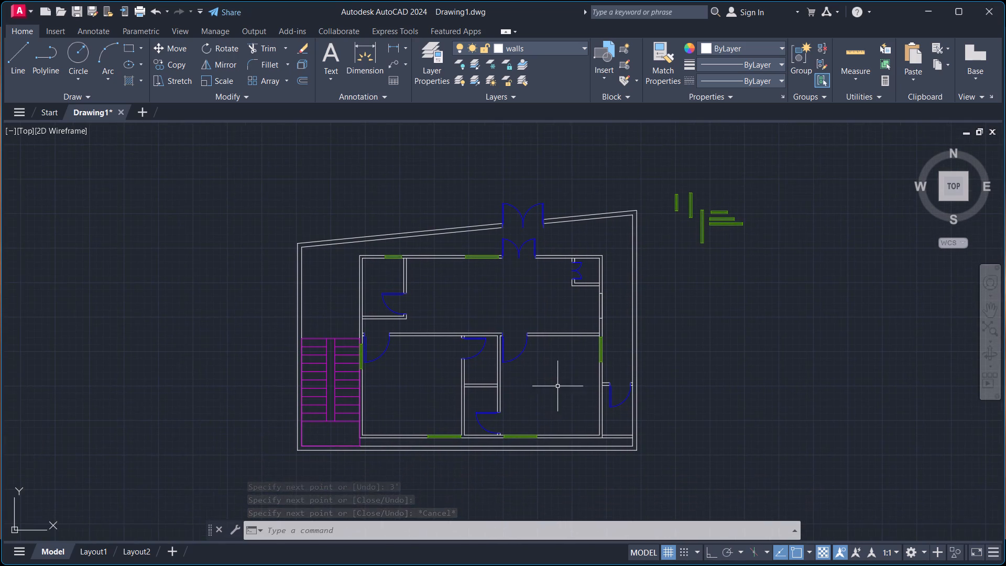
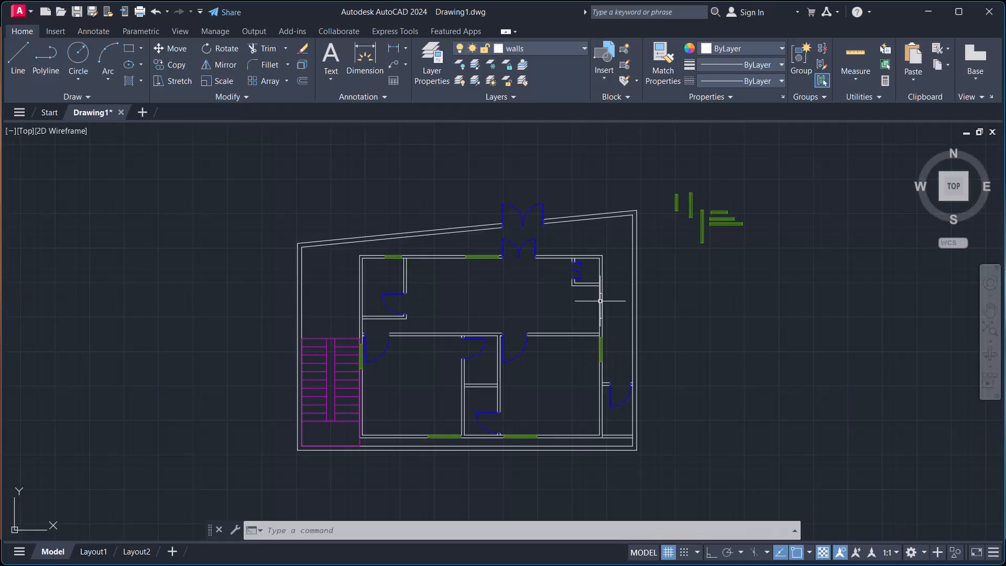
Trim the right wall's inner and outer lines between the two jamb lines to open the 3' gap.
{"action": "scroll", "coordinate": [600, 301], "scroll_direction": "up", "scroll_amount": 3}
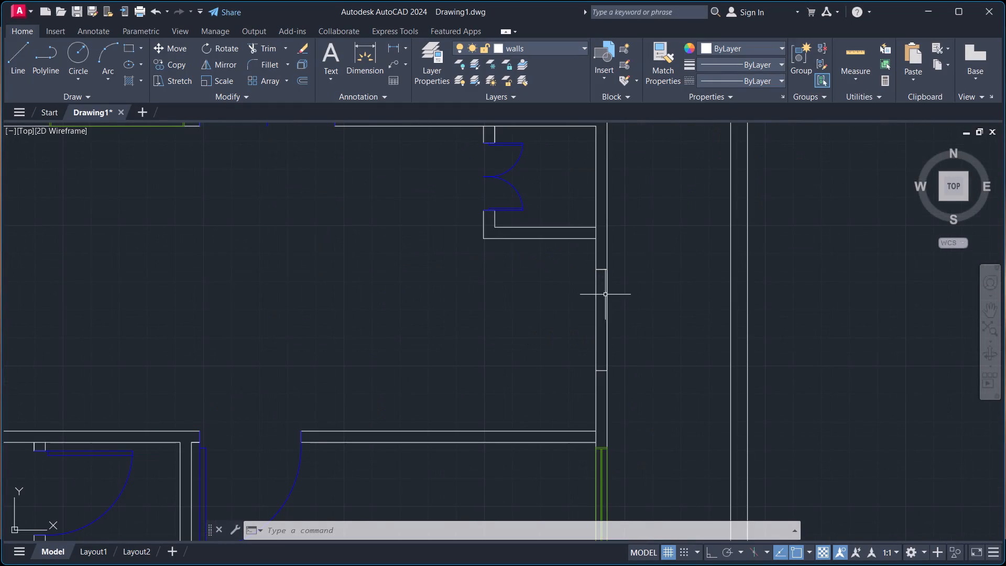
{"action": "type", "text": "tr"}
{"action": "key", "text": "Return"}
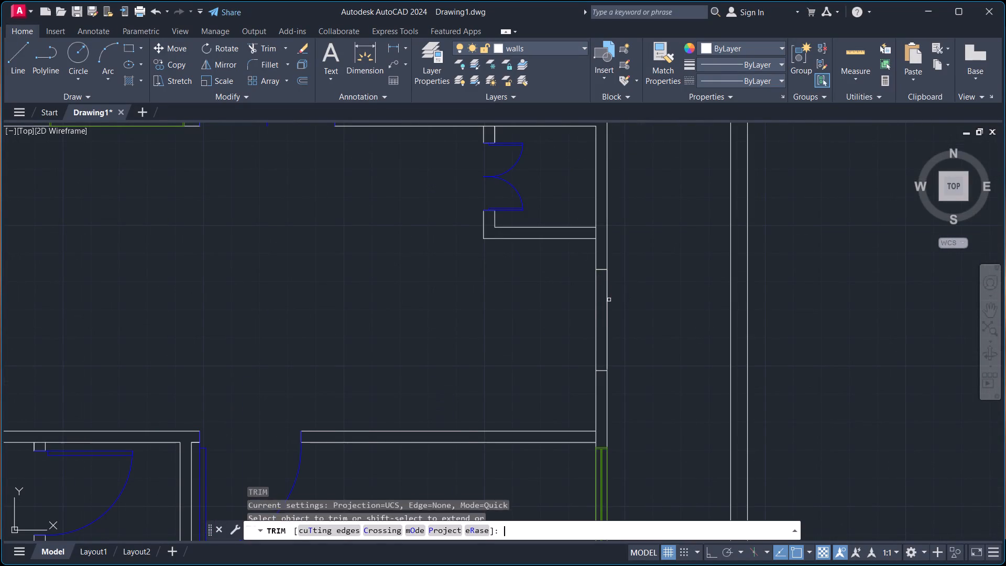
{"action": "left_click_drag", "start_coordinate": [579, 310], "coordinate": [678, 314]}
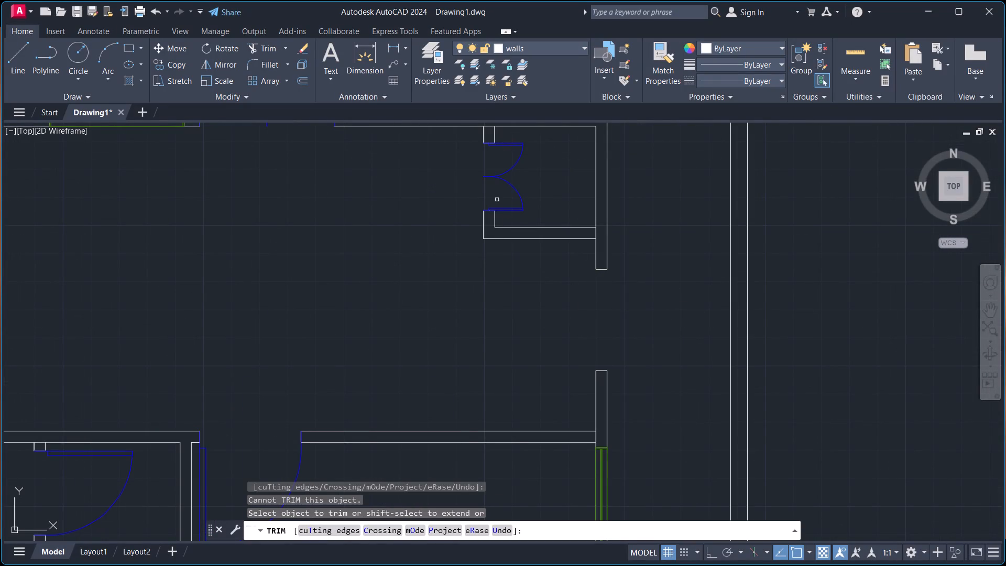
{"action": "scroll", "coordinate": [551, 251], "scroll_direction": "down", "scroll_amount": 2}
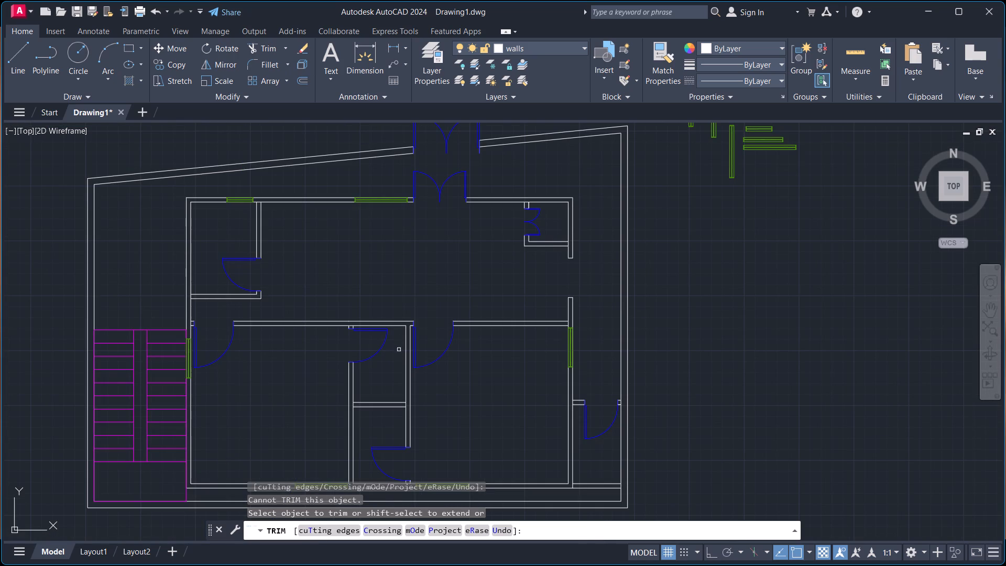
{"action": "key", "text": "Escape"}
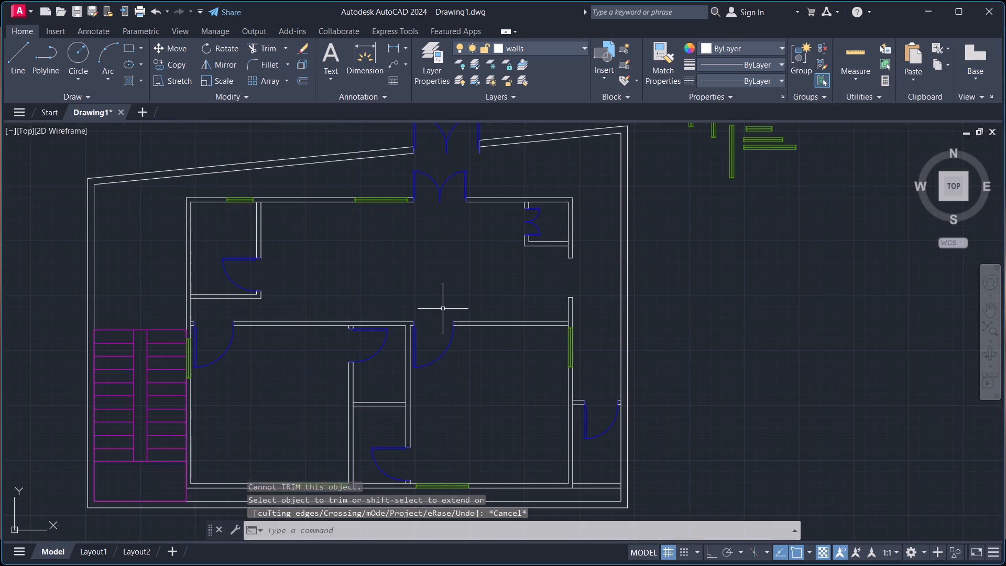
Copy the door of the lower-right room by its jamb end into the open space of the upper hall.
{"action": "type", "text": "co"}
{"action": "key", "text": "Return"}
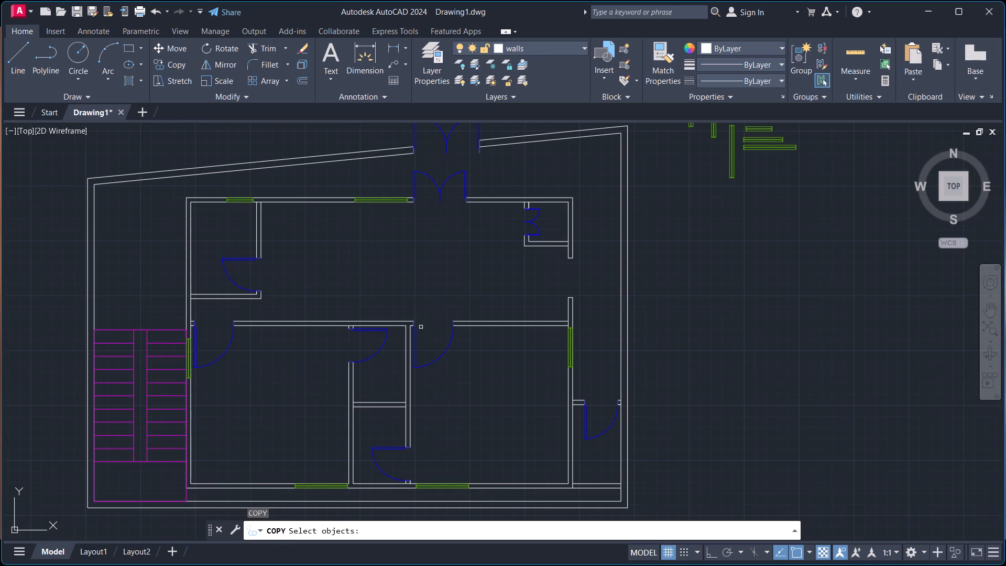
{"action": "left_click", "coordinate": [417, 321]}
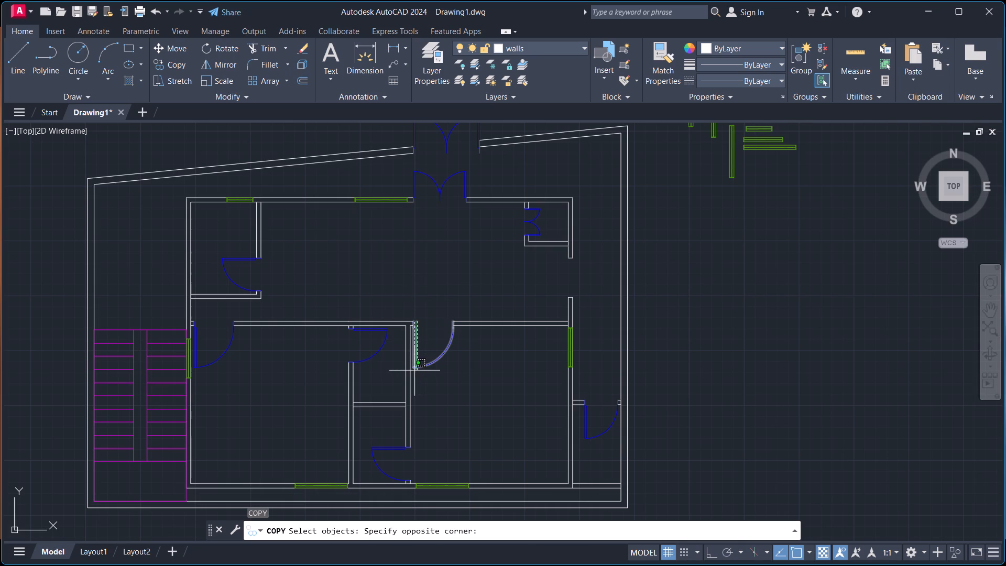
{"action": "key", "text": "Escape"}
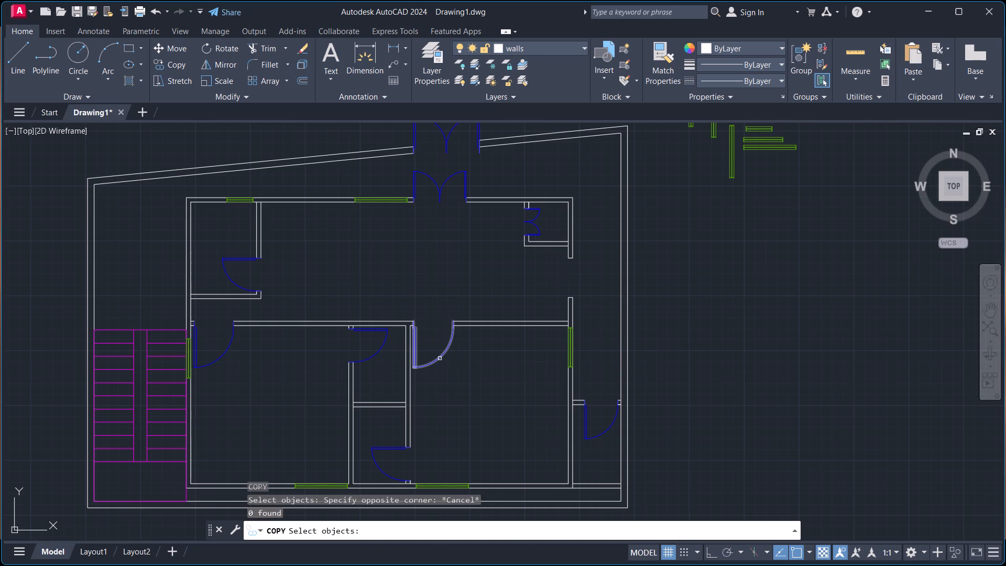
{"action": "left_click", "coordinate": [440, 358]}
{"action": "key", "text": "Return"}
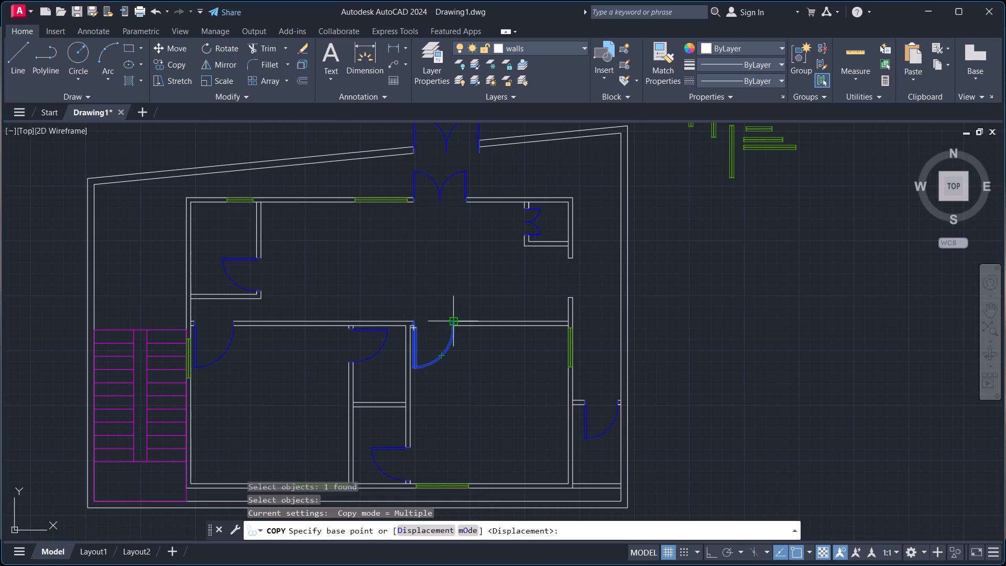
{"action": "left_click", "coordinate": [451, 319]}
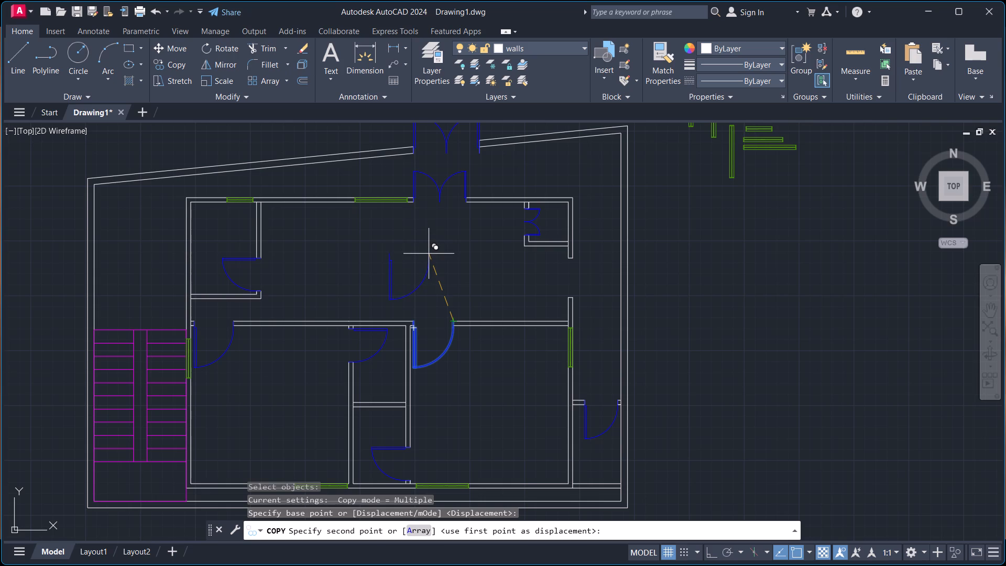
{"action": "left_click", "coordinate": [435, 254]}
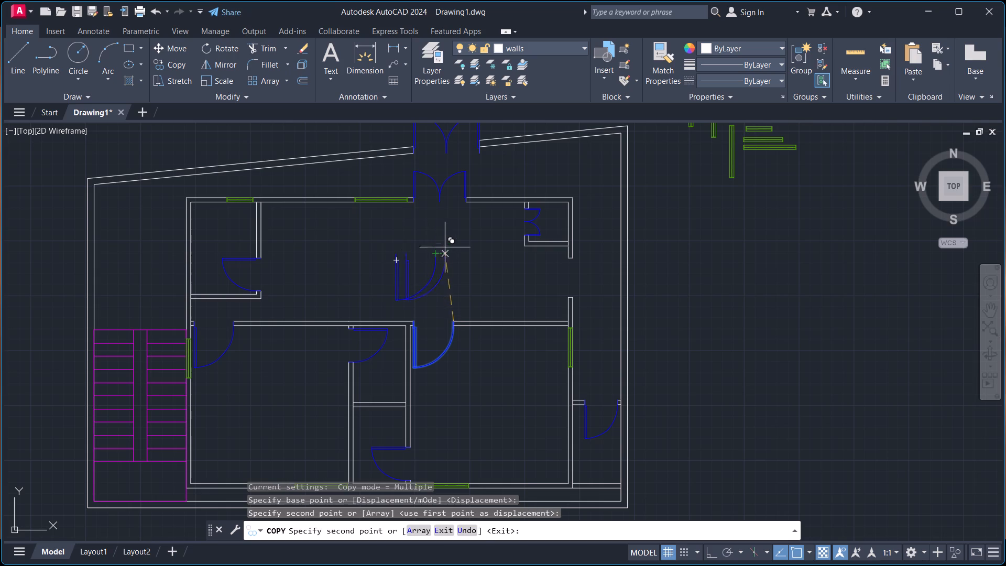
{"action": "key", "text": "Escape"}
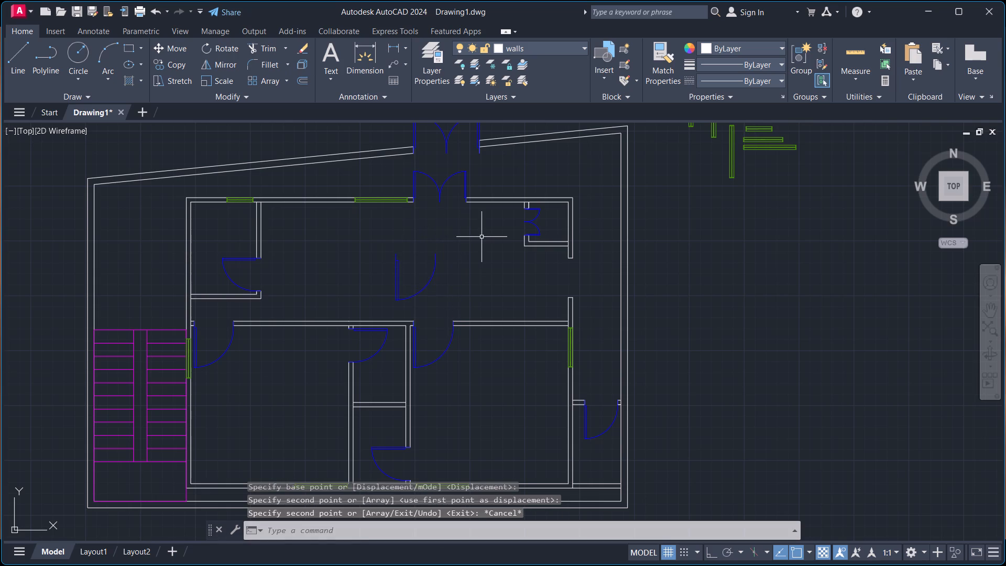
Rotate the copied door 90° counterclockwise about its hinge-side corner so its leaf lies horizontal.
{"action": "type", "text": "ro"}
{"action": "key", "text": "Return"}
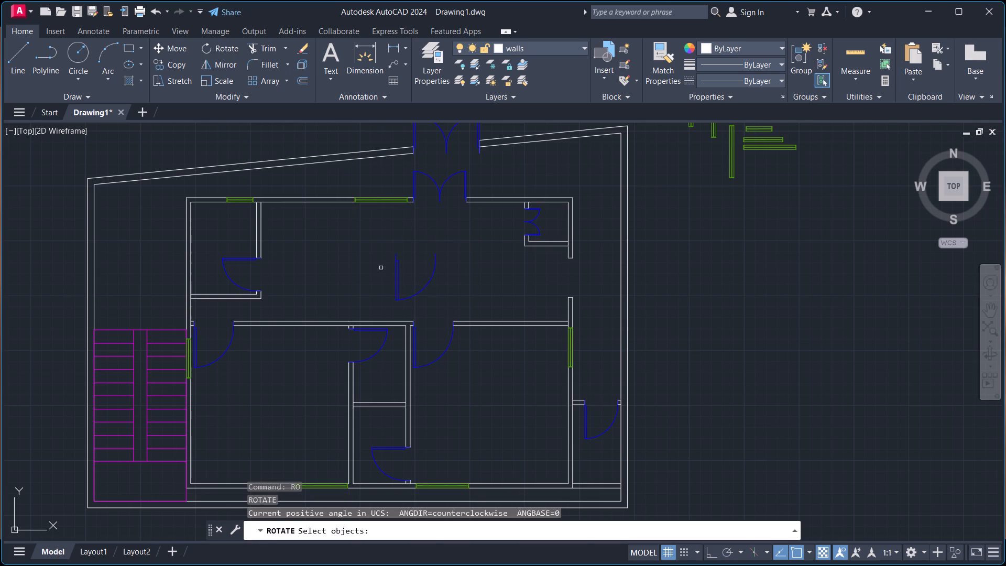
{"action": "left_click", "coordinate": [396, 255]}
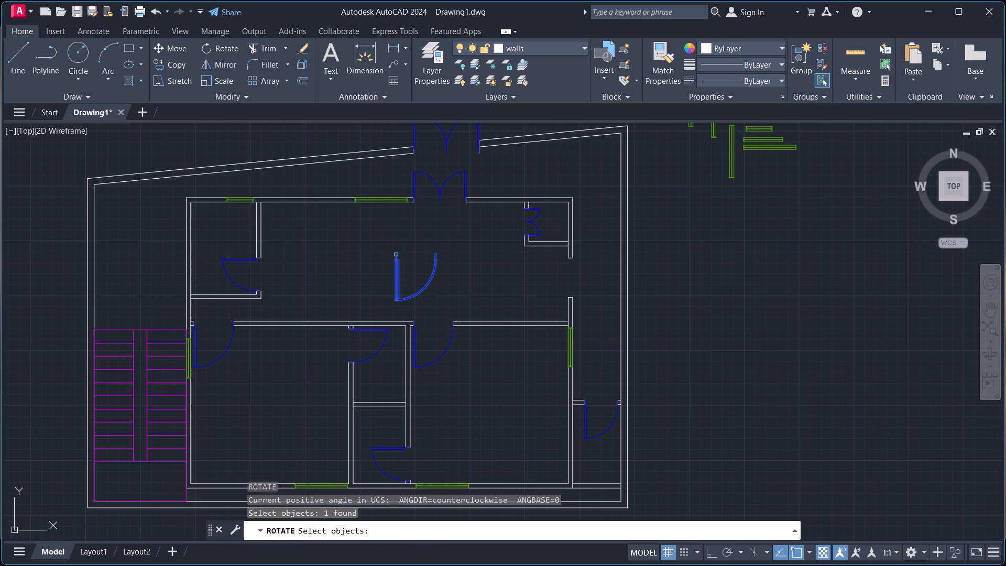
{"action": "key", "text": "Return"}
{"action": "left_click", "coordinate": [396, 254]}
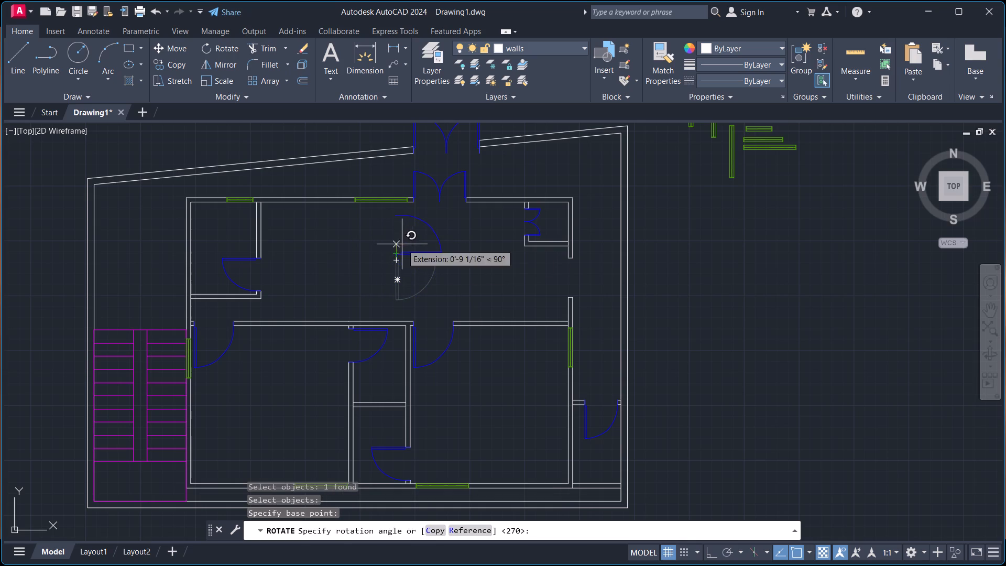
{"action": "left_click", "coordinate": [395, 250]}
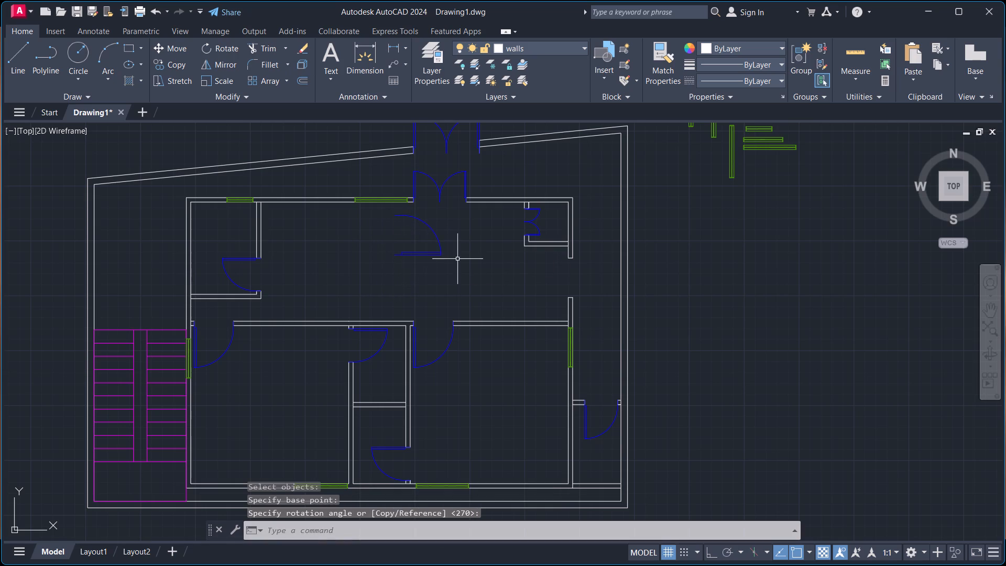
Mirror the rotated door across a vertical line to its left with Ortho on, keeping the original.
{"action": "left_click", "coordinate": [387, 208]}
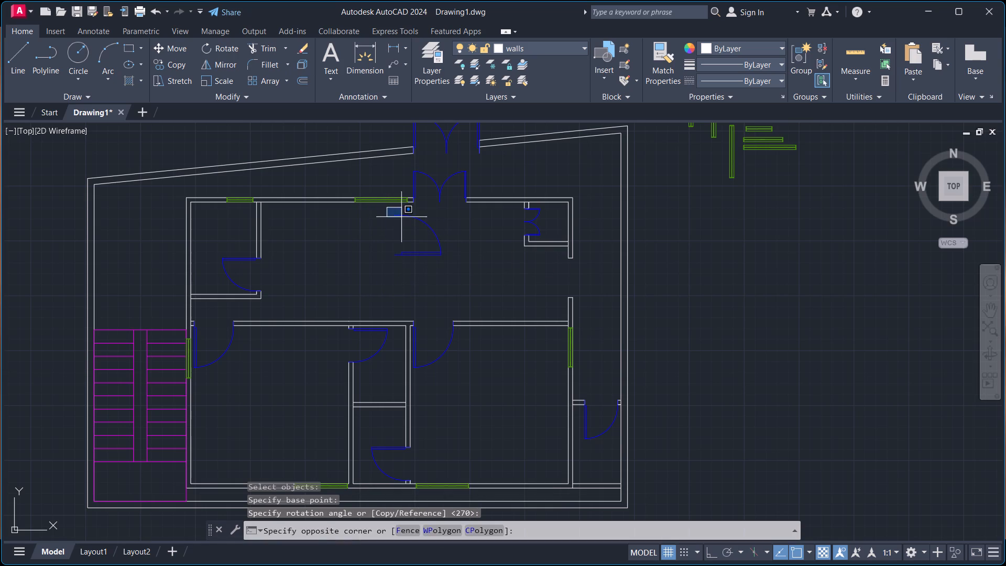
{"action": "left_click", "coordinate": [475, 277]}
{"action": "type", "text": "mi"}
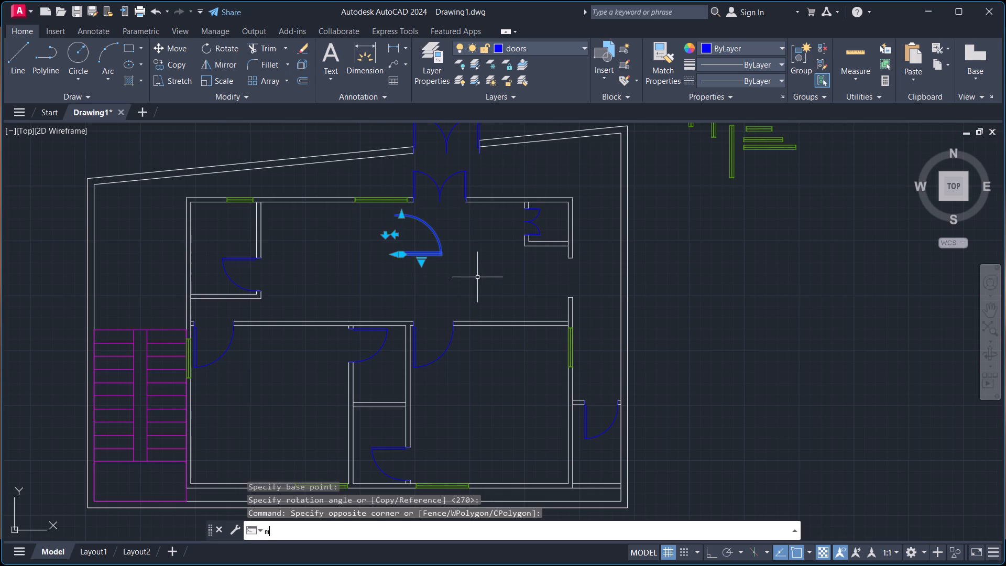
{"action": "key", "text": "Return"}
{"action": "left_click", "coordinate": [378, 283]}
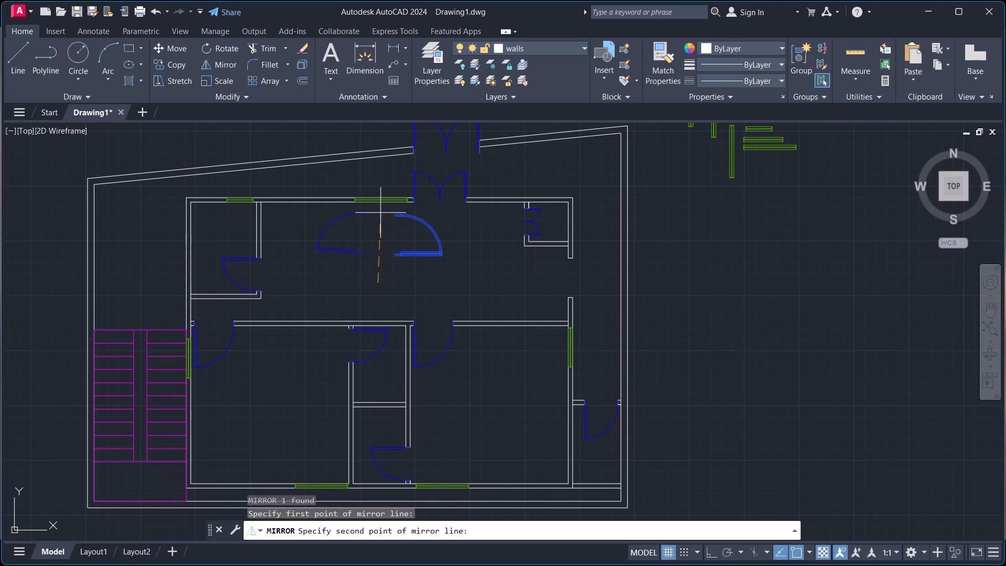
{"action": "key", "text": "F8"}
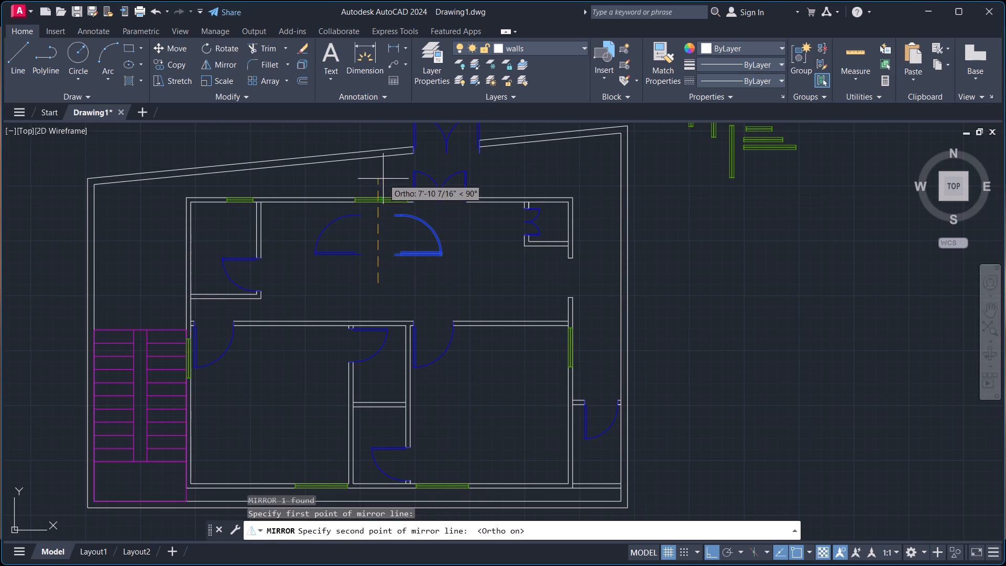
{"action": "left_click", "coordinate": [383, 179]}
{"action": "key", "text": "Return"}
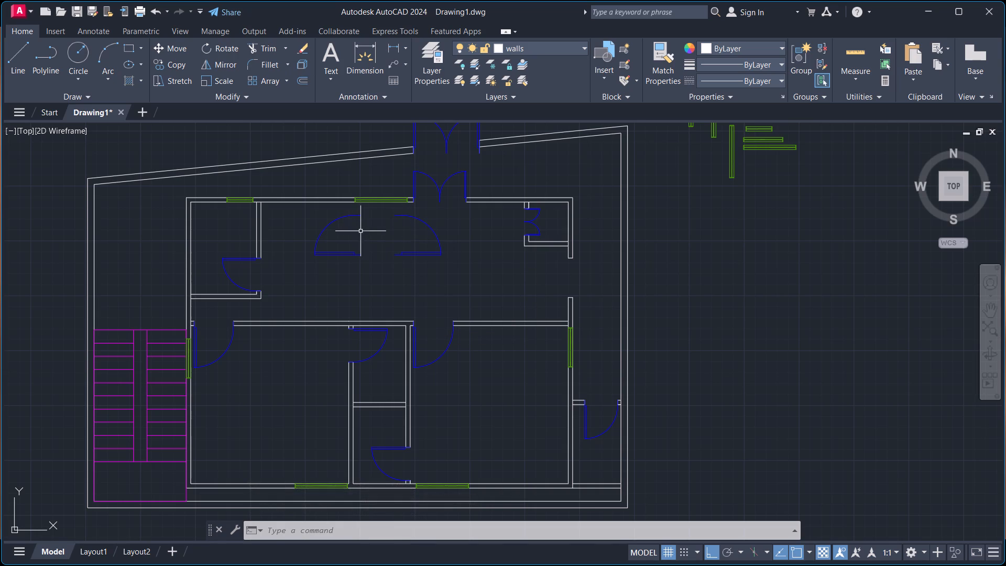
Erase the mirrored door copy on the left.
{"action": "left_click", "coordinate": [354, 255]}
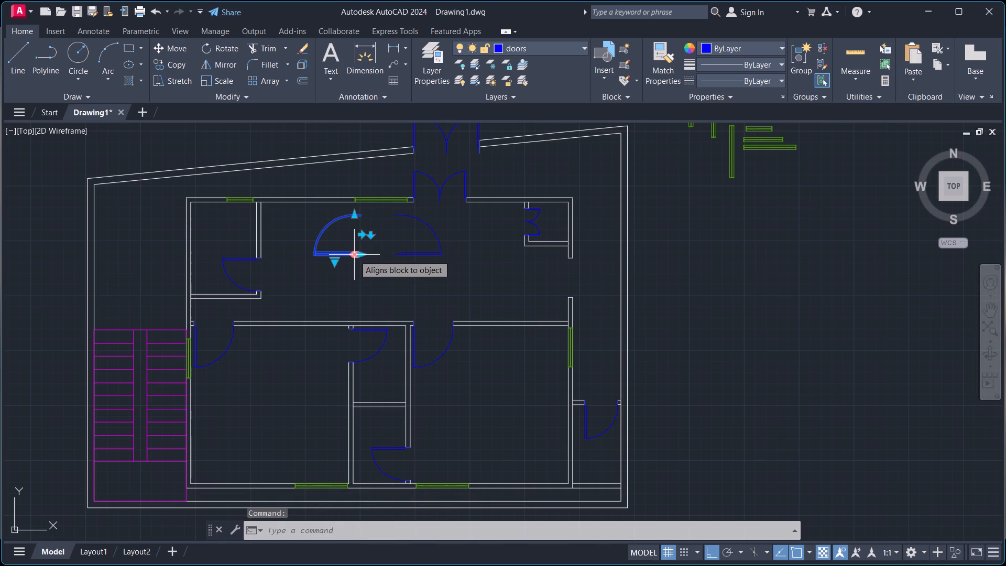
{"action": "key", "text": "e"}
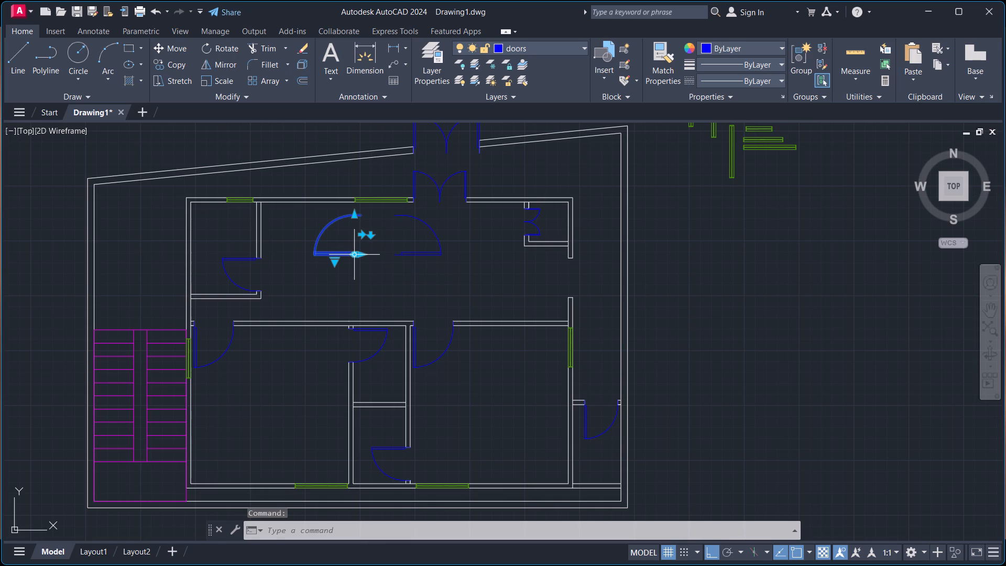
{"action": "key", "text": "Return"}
Mirror the rotated door across a horizontal line level with its leaf so it swings downward, and erase the original upper door.
{"action": "left_click", "coordinate": [388, 208]}
{"action": "left_click", "coordinate": [456, 285]}
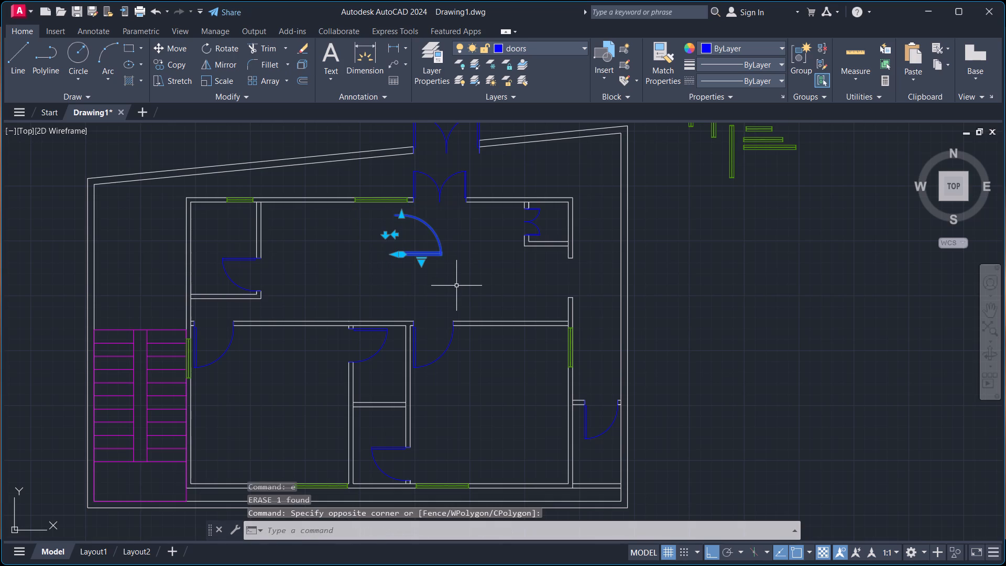
{"action": "type", "text": "mi"}
{"action": "key", "text": "Return"}
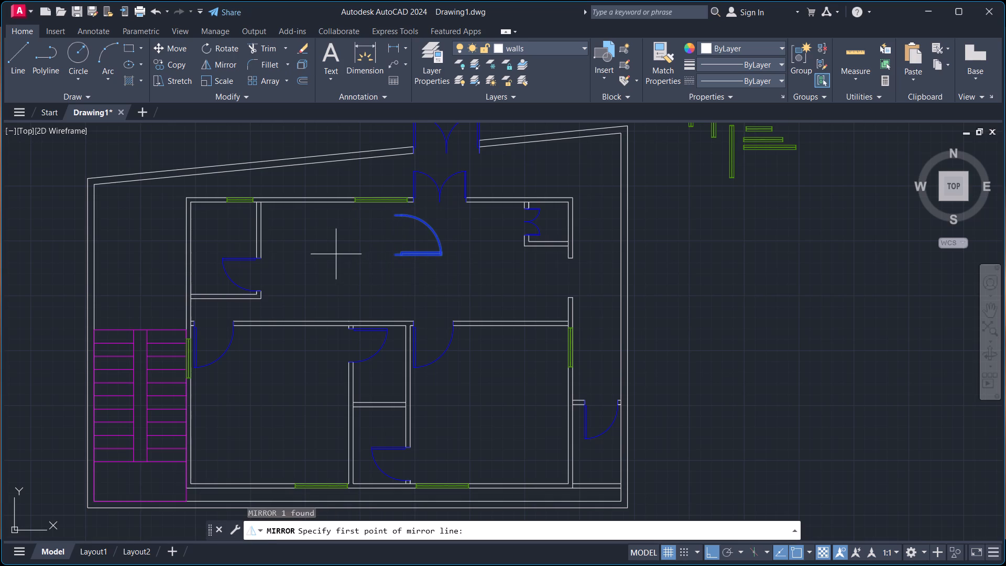
{"action": "left_click", "coordinate": [354, 253]}
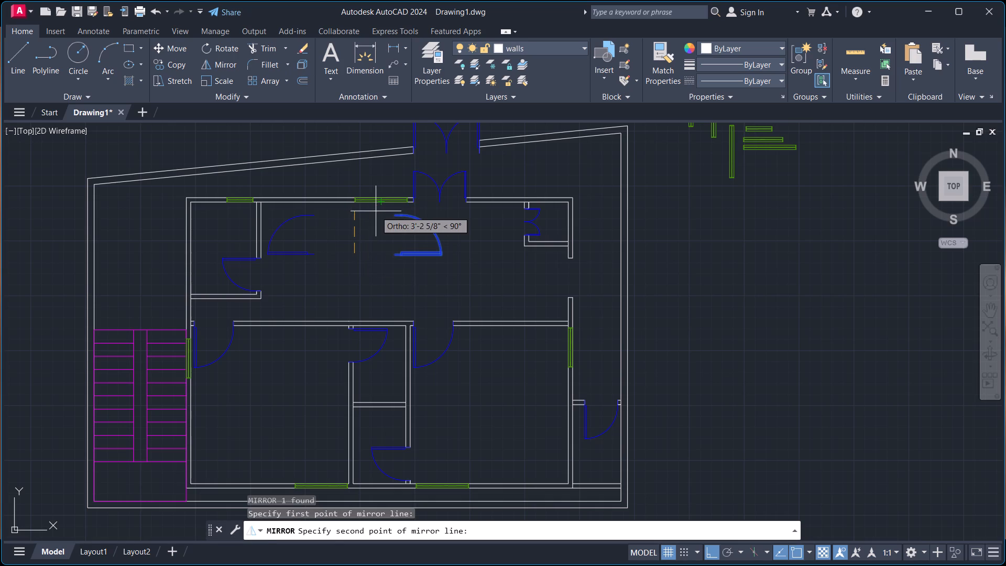
{"action": "left_click", "coordinate": [385, 267]}
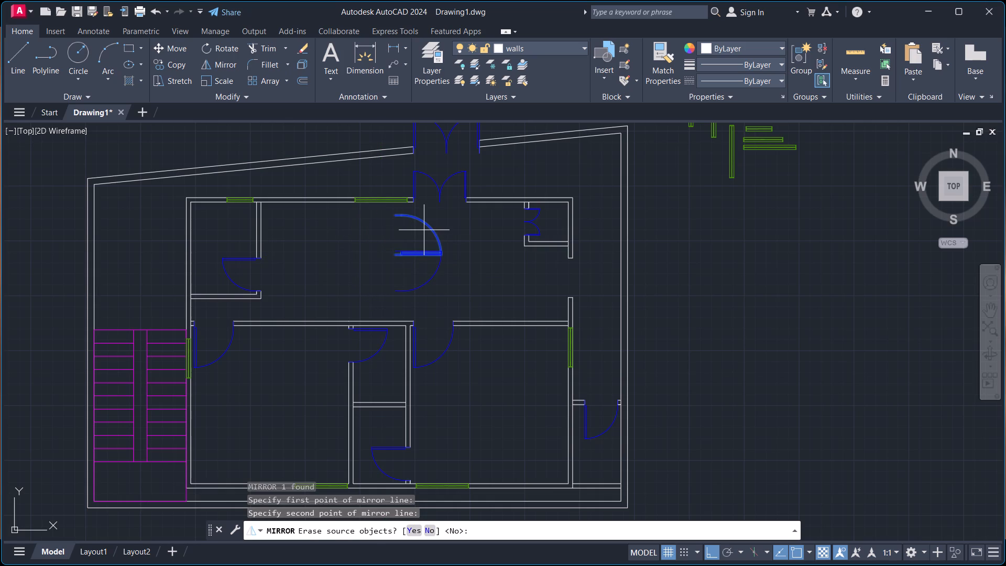
{"action": "key", "text": "Return"}
{"action": "left_click", "coordinate": [431, 226]}
{"action": "key", "text": "e"}
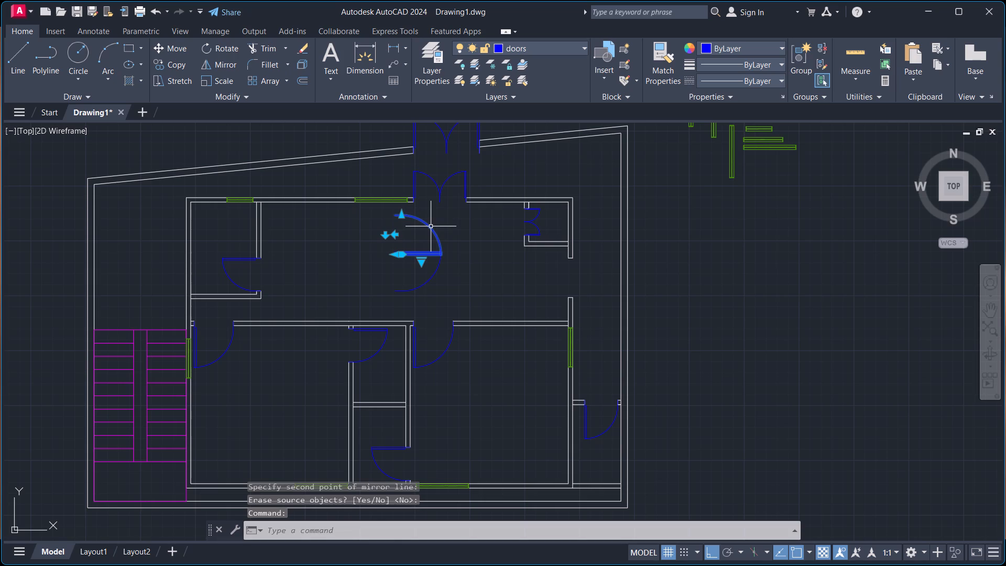
{"action": "key", "text": "Return"}
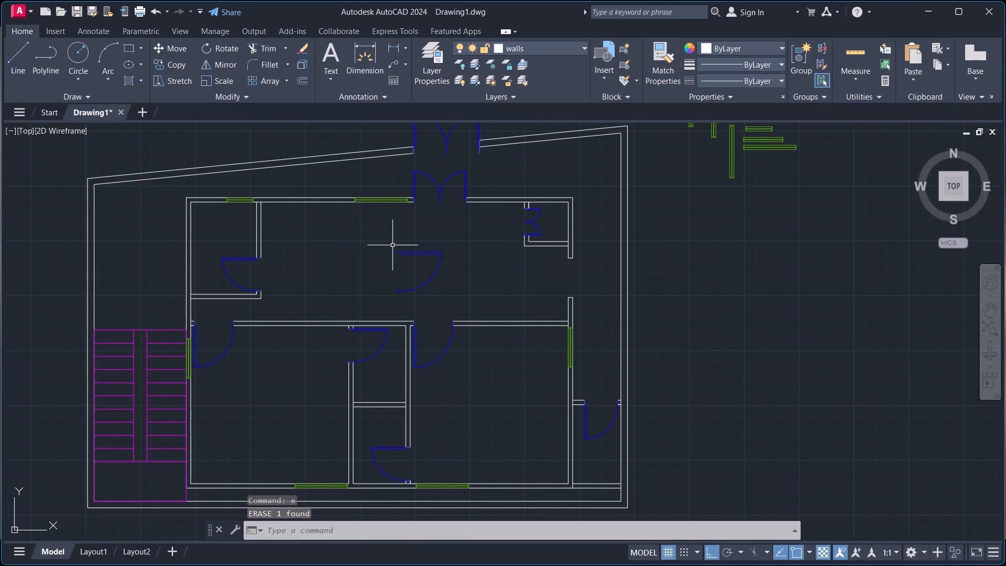
Move the flipped door by its hinge-side corner to the upper jamb of the right wall's opening, with Ortho off.
{"action": "left_click", "coordinate": [400, 254]}
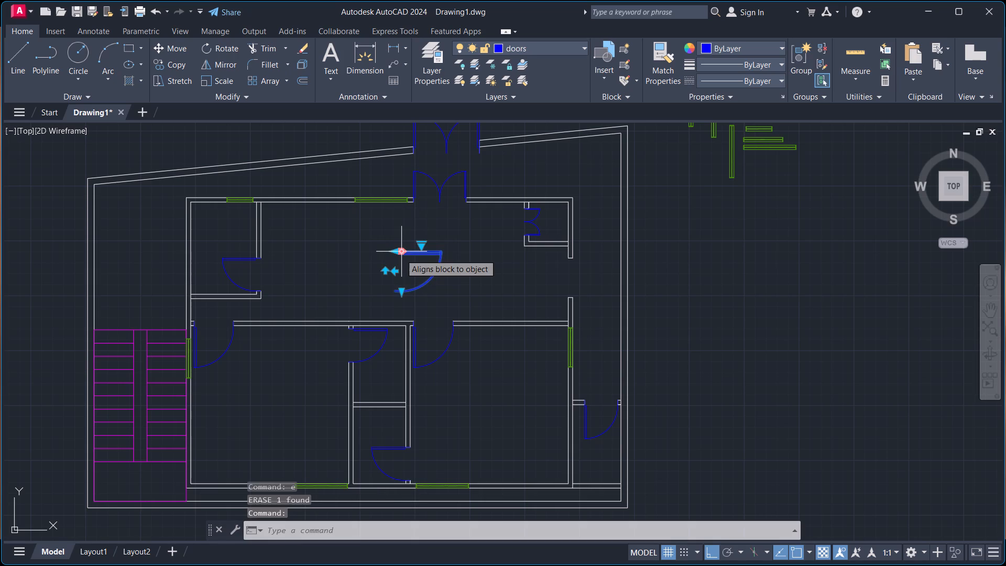
{"action": "key", "text": "m"}
{"action": "key", "text": "Return"}
{"action": "scroll", "coordinate": [381, 256], "scroll_direction": "up", "scroll_amount": 2}
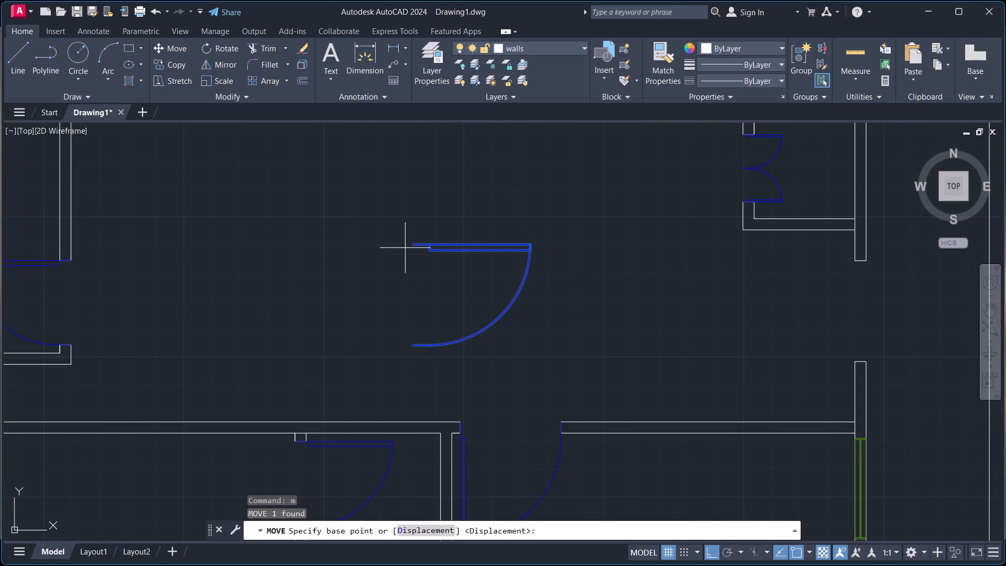
{"action": "left_click", "coordinate": [408, 246]}
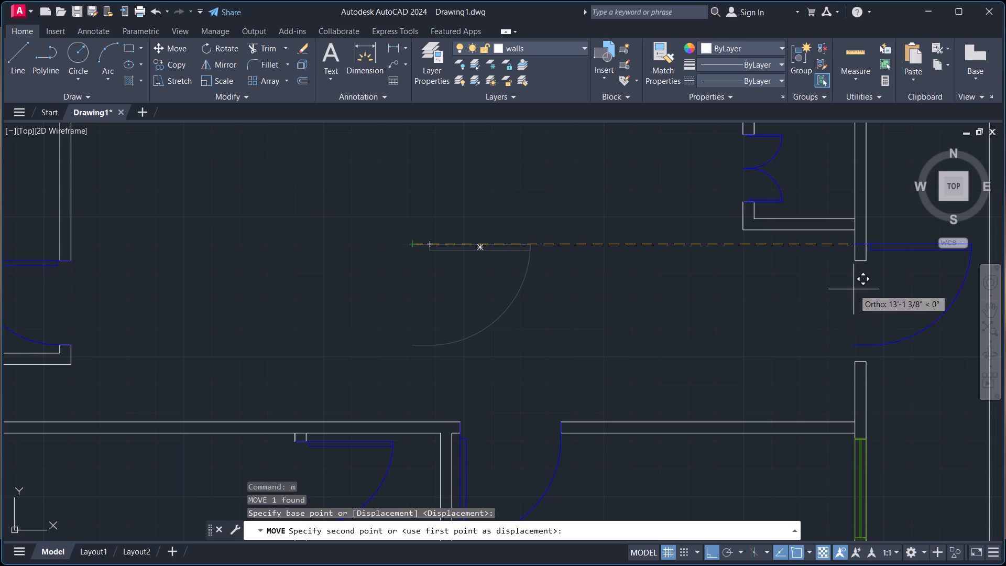
{"action": "key", "text": "F8"}
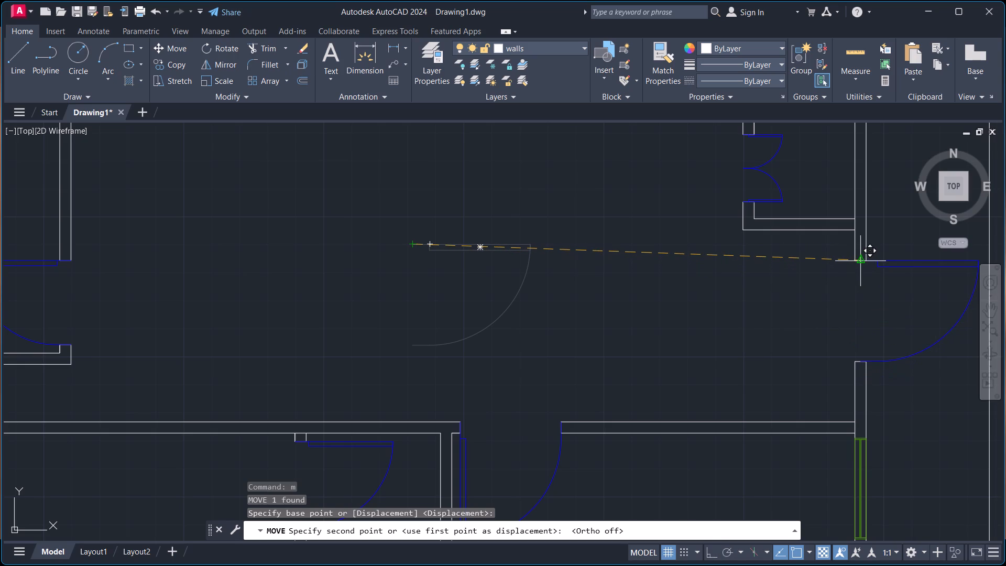
{"action": "left_click", "coordinate": [857, 263]}
{"action": "scroll", "coordinate": [636, 324], "scroll_direction": "down", "scroll_amount": 2}
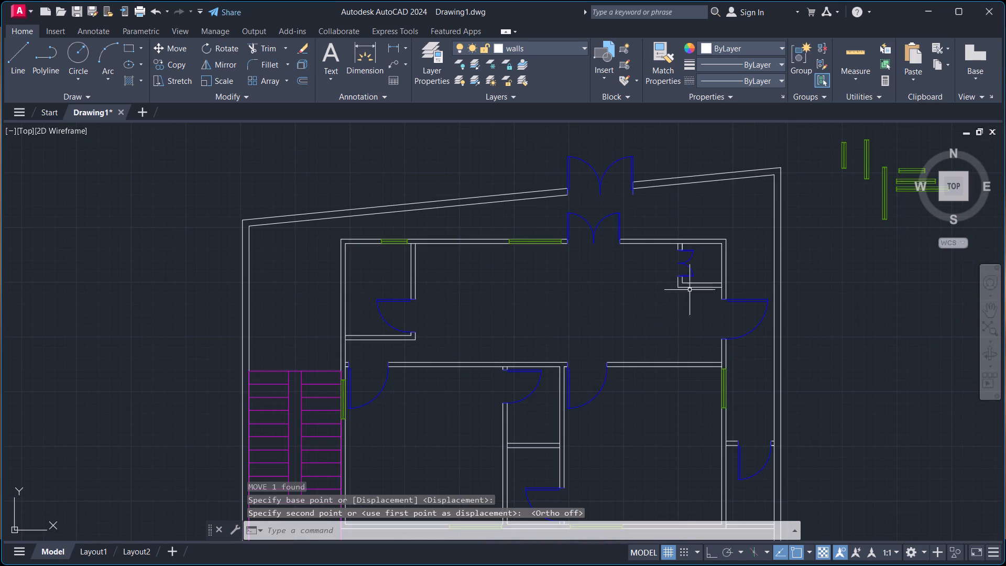
{"action": "scroll", "coordinate": [690, 255], "scroll_direction": "up", "scroll_amount": 2}
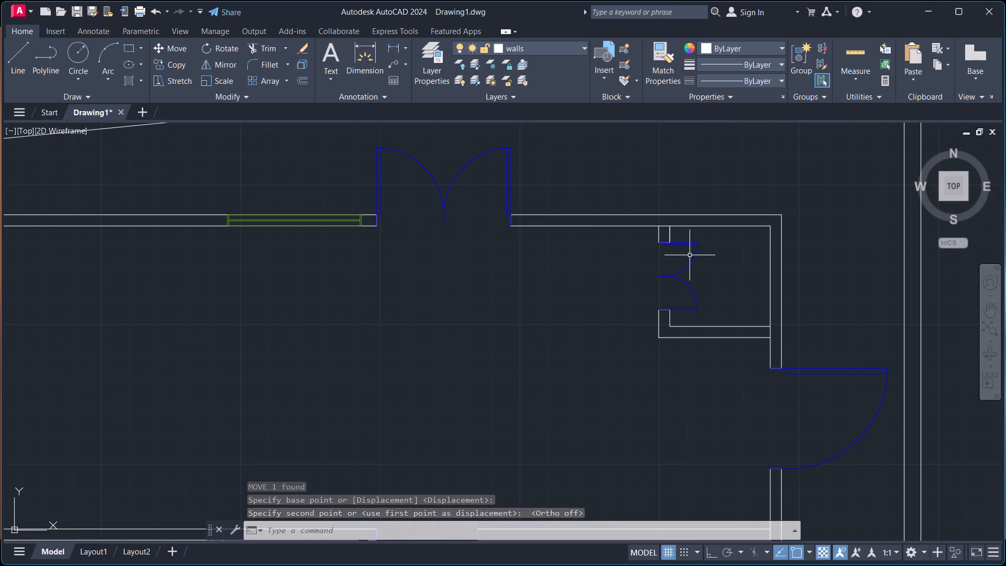
Erase the pair of small door leaves from the opening of the small closet in the upper-right room.
{"action": "left_click", "coordinate": [684, 238]}
{"action": "left_click", "coordinate": [693, 306]}
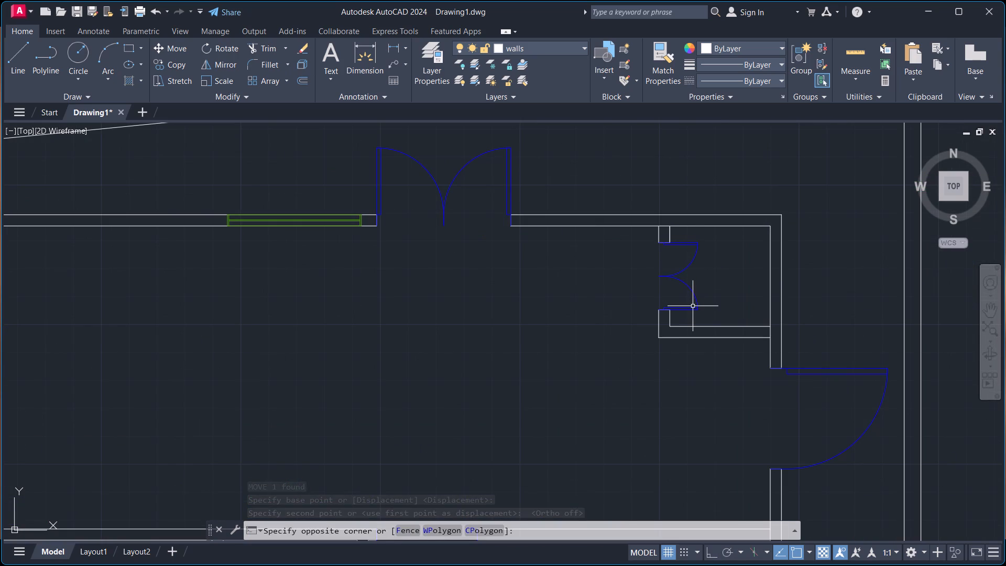
{"action": "left_click", "coordinate": [679, 271]}
{"action": "left_click", "coordinate": [681, 282]}
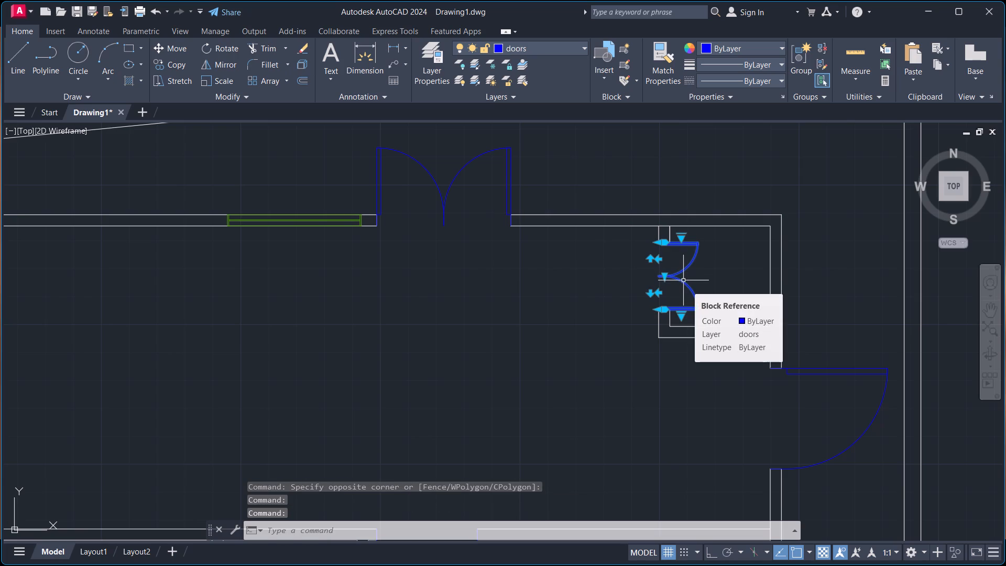
{"action": "key", "text": "e"}
{"action": "key", "text": "Return"}
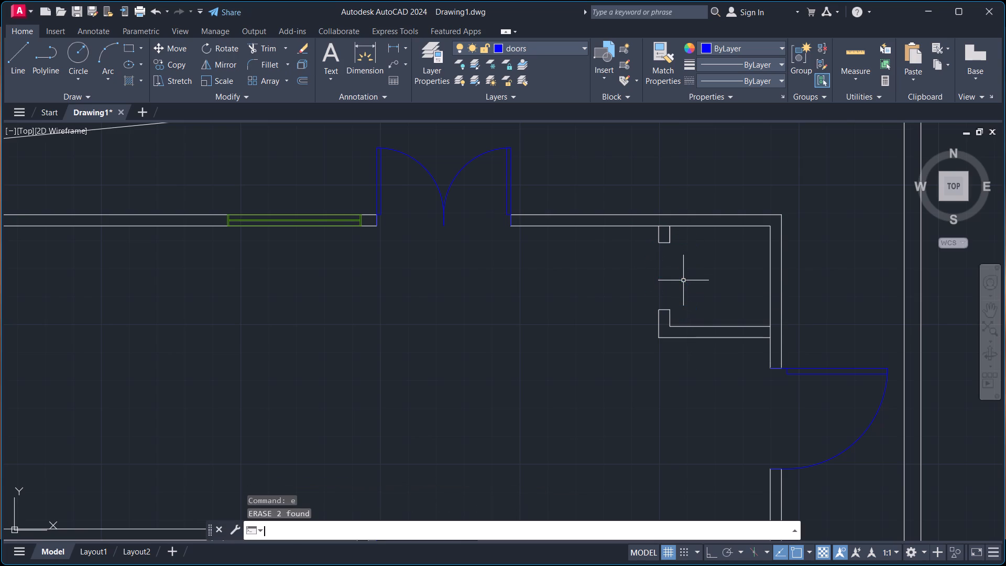
Examine the whole floor plan and its outer walls for places that still need windows.
{"action": "scroll", "coordinate": [674, 289], "scroll_direction": "down", "scroll_amount": 1}
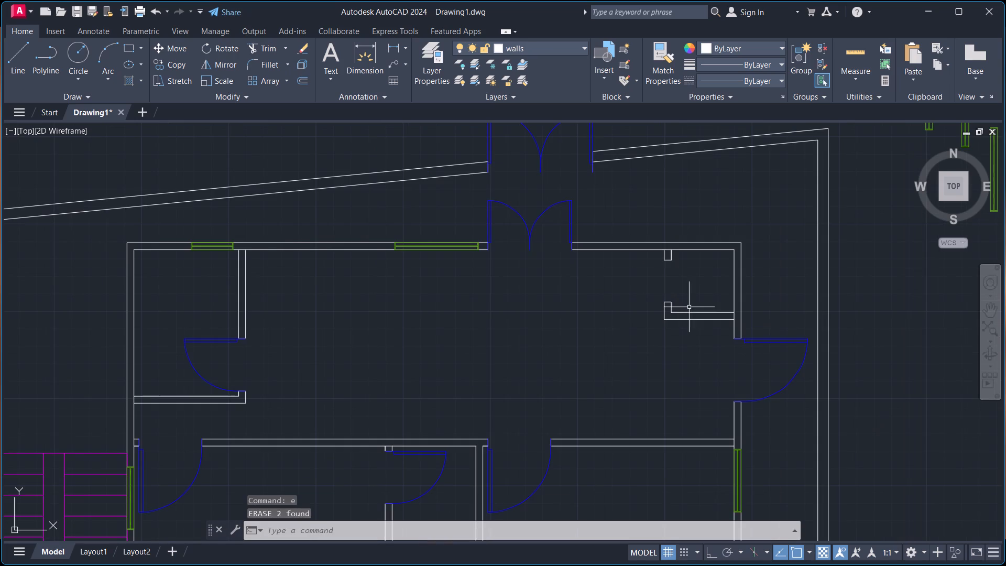
{"action": "scroll", "coordinate": [690, 309], "scroll_direction": "down", "scroll_amount": 2}
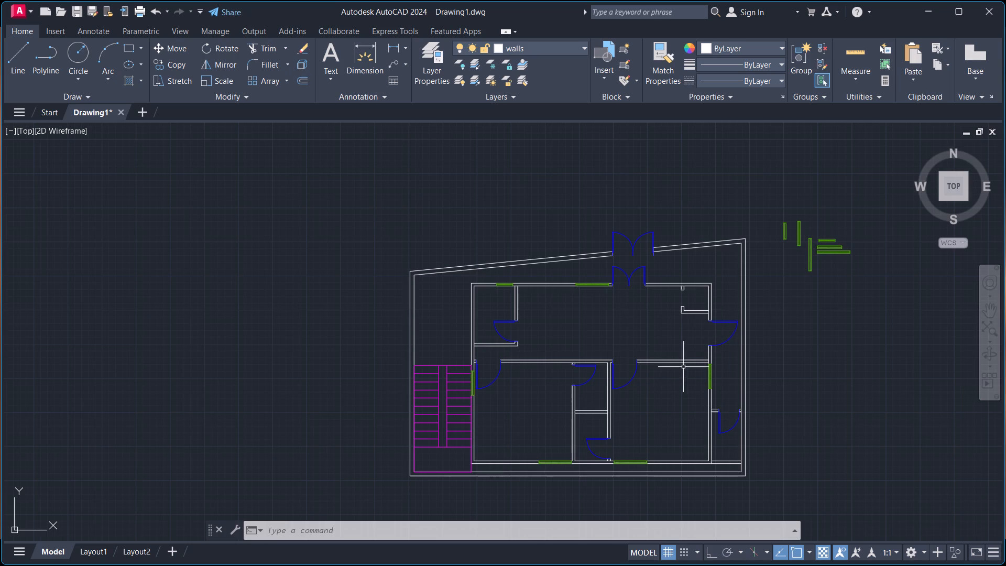
{"action": "scroll", "coordinate": [734, 331], "scroll_direction": "up", "scroll_amount": 2}
{"action": "scroll", "coordinate": [743, 326], "scroll_direction": "down", "scroll_amount": 1}
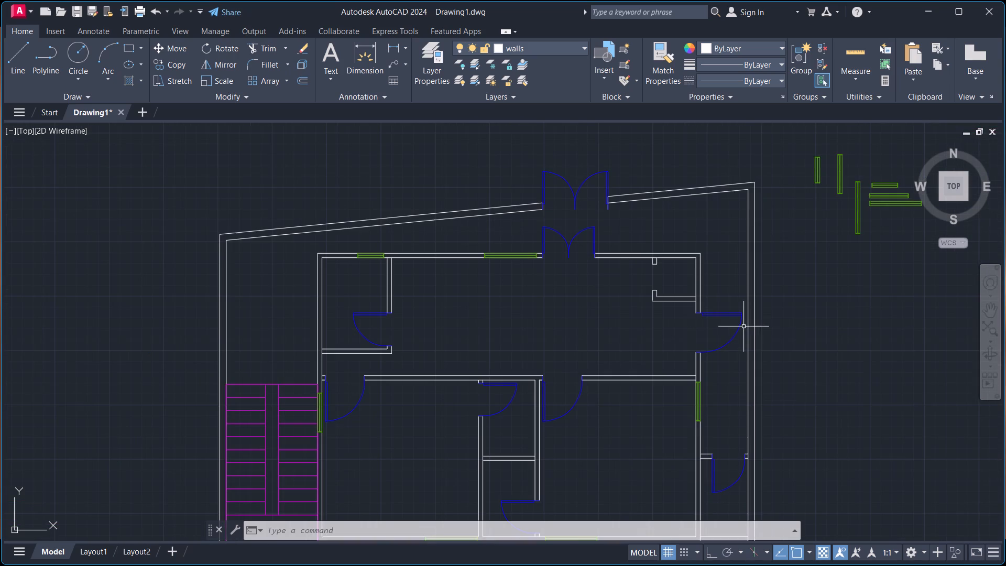
{"action": "scroll", "coordinate": [568, 369], "scroll_direction": "down", "scroll_amount": 2}
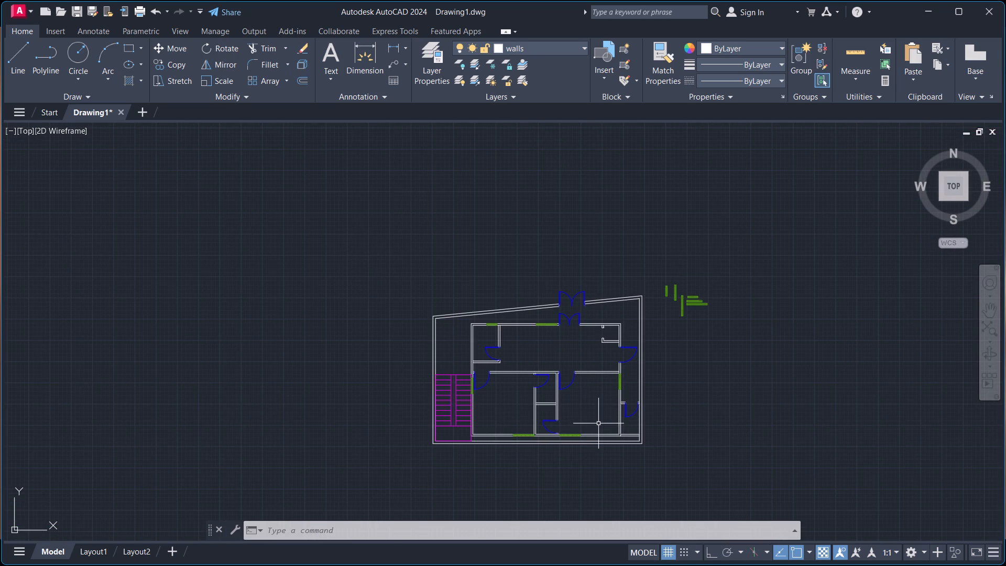
{"action": "scroll", "coordinate": [600, 356], "scroll_direction": "up", "scroll_amount": 2}
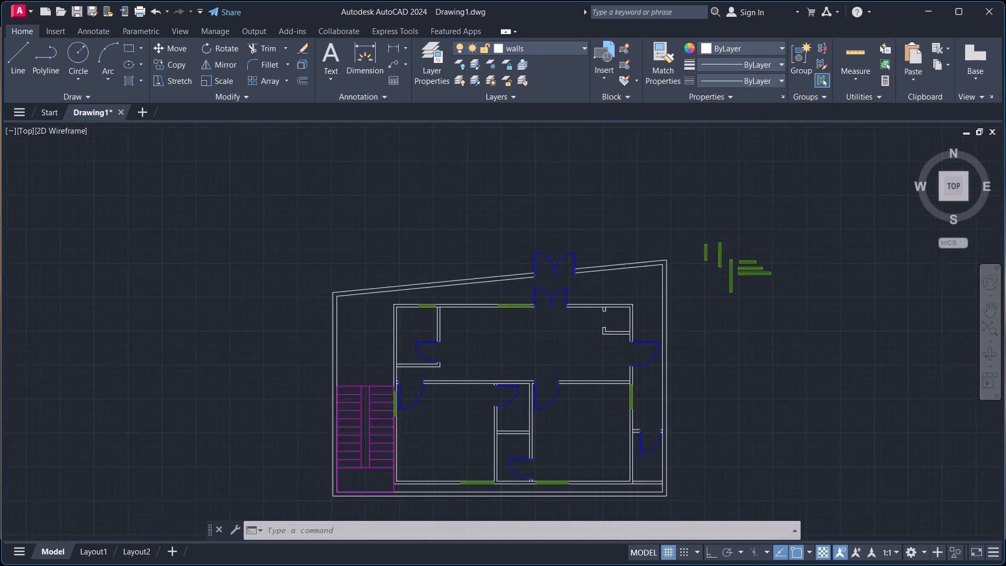
{"action": "scroll", "coordinate": [600, 356], "scroll_direction": "up", "scroll_amount": 1}
{"action": "scroll", "coordinate": [230, 309], "scroll_direction": "down", "scroll_amount": 2}
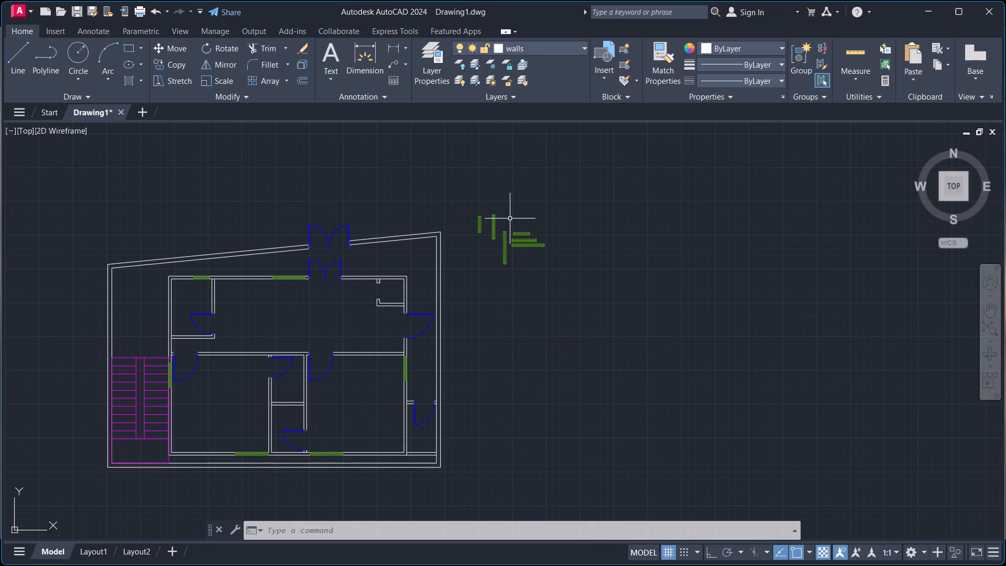
Copy the shortest spare horizontal window by its lower-left corner into the bottom wall, between the two existing windows, at the small middle room.
{"action": "scroll", "coordinate": [509, 222], "scroll_direction": "up", "scroll_amount": 4}
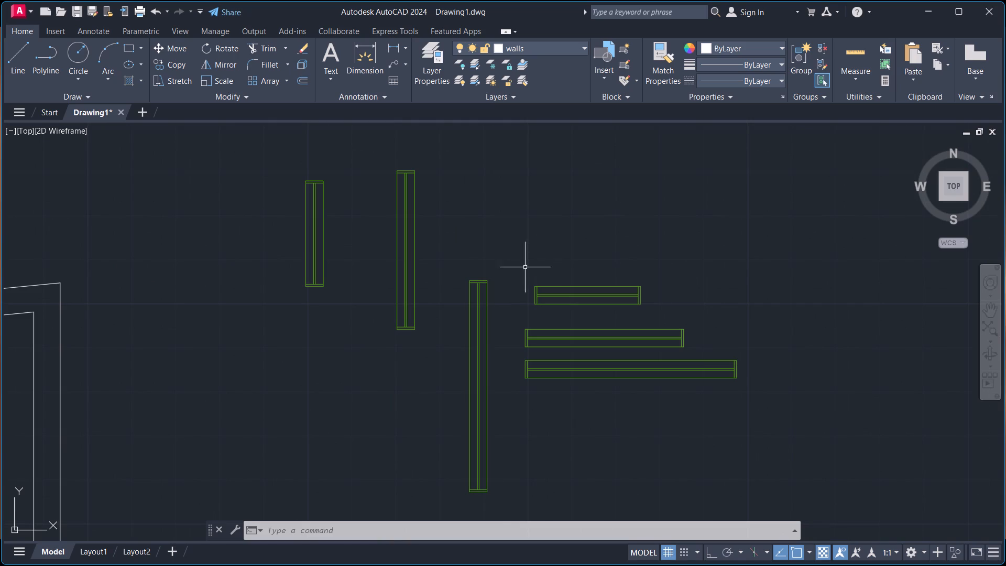
{"action": "left_click_drag", "start_coordinate": [516, 273], "coordinate": [577, 297]}
{"action": "left_click", "coordinate": [671, 321]}
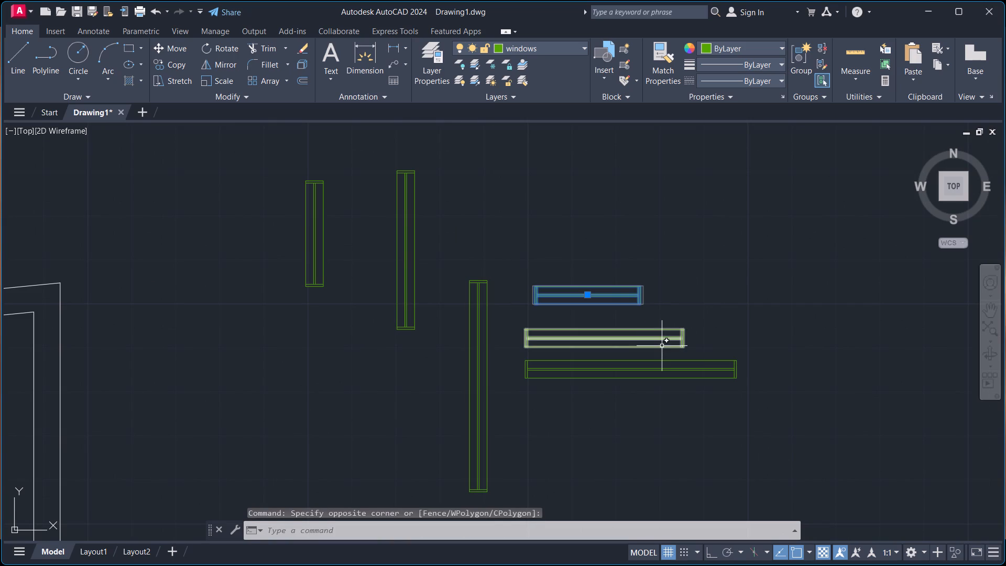
{"action": "type", "text": "co"}
{"action": "key", "text": "Return"}
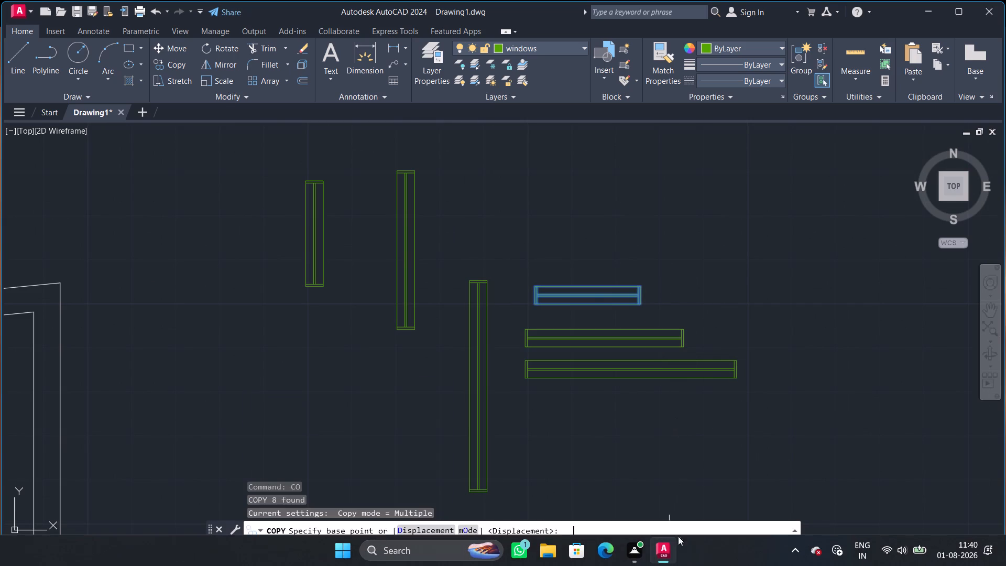
{"action": "left_click", "coordinate": [533, 309]}
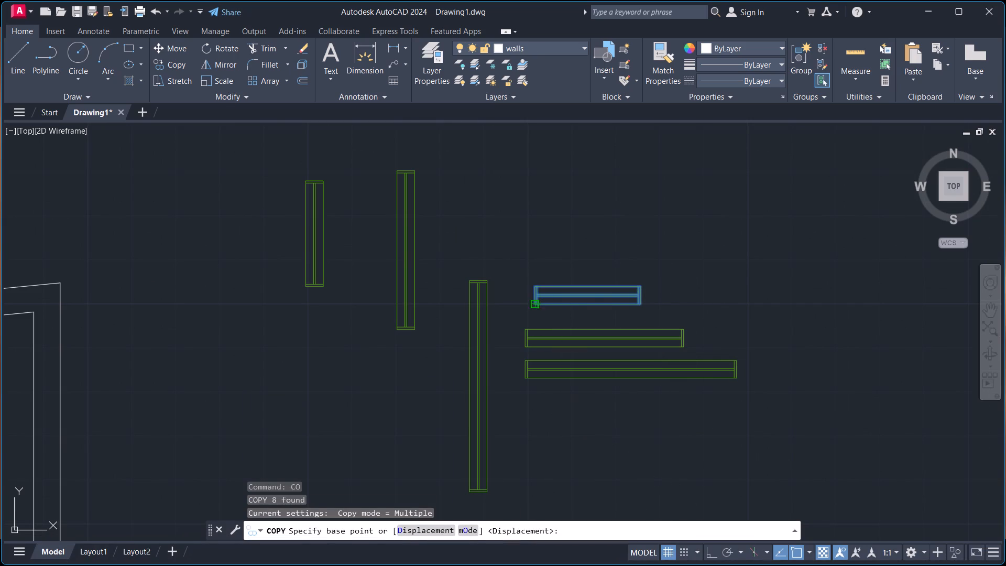
{"action": "scroll", "coordinate": [420, 463], "scroll_direction": "down", "scroll_amount": 5}
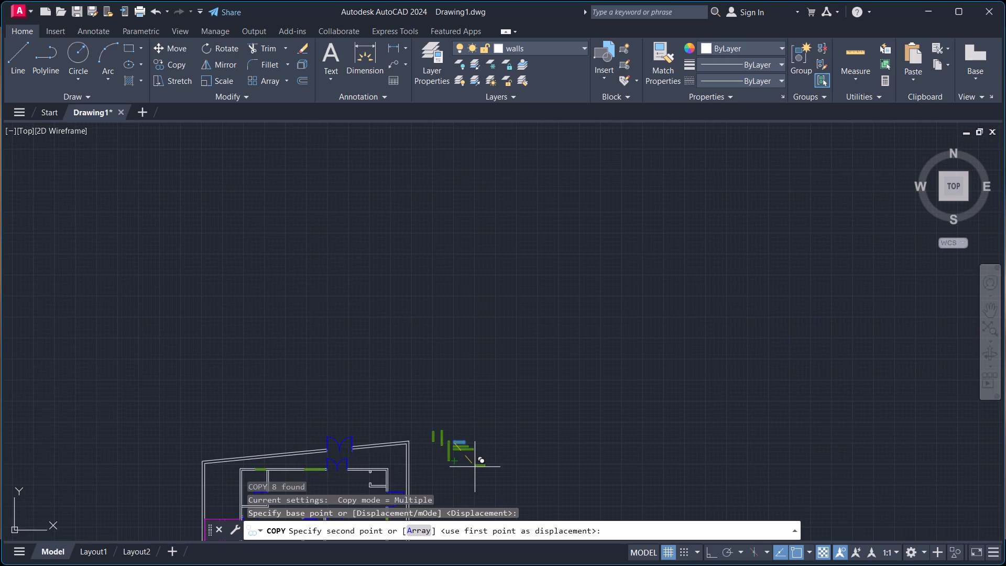
{"action": "middle_click_drag", "start_coordinate": [474, 471], "coordinate": [614, 293]}
{"action": "scroll", "coordinate": [434, 419], "scroll_direction": "up", "scroll_amount": 2}
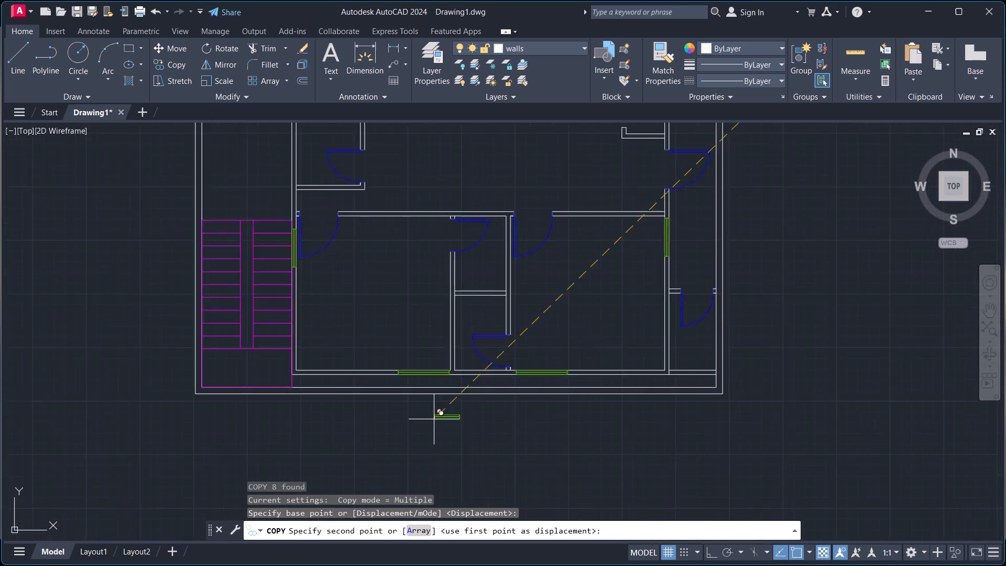
{"action": "scroll", "coordinate": [434, 419], "scroll_direction": "up", "scroll_amount": 2}
{"action": "scroll", "coordinate": [500, 305], "scroll_direction": "up", "scroll_amount": 4}
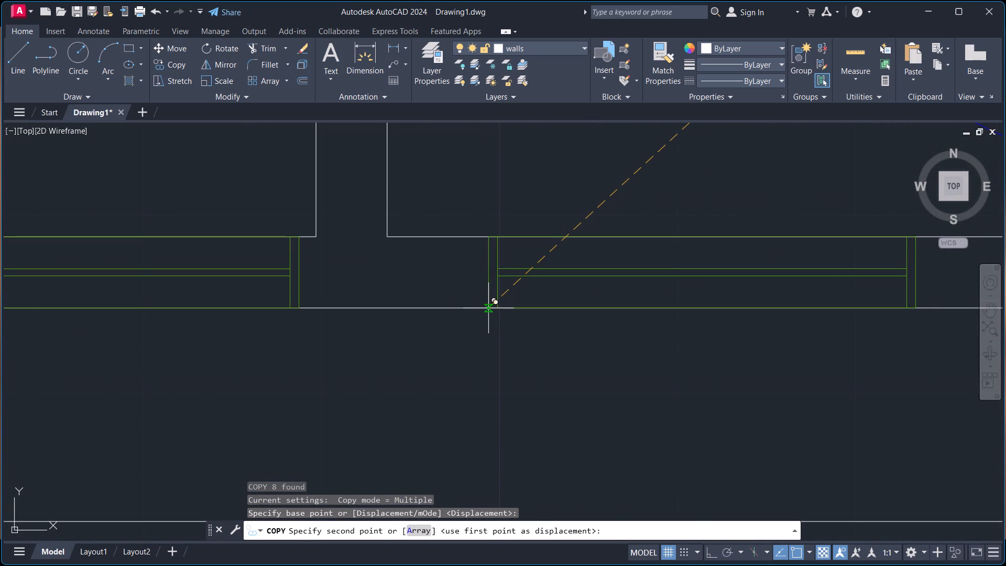
{"action": "left_click", "coordinate": [488, 308]}
Place another copy of the short window in the bottom wall of the narrow room along the right side, and end the copying.
{"action": "scroll", "coordinate": [263, 323], "scroll_direction": "down", "scroll_amount": 3}
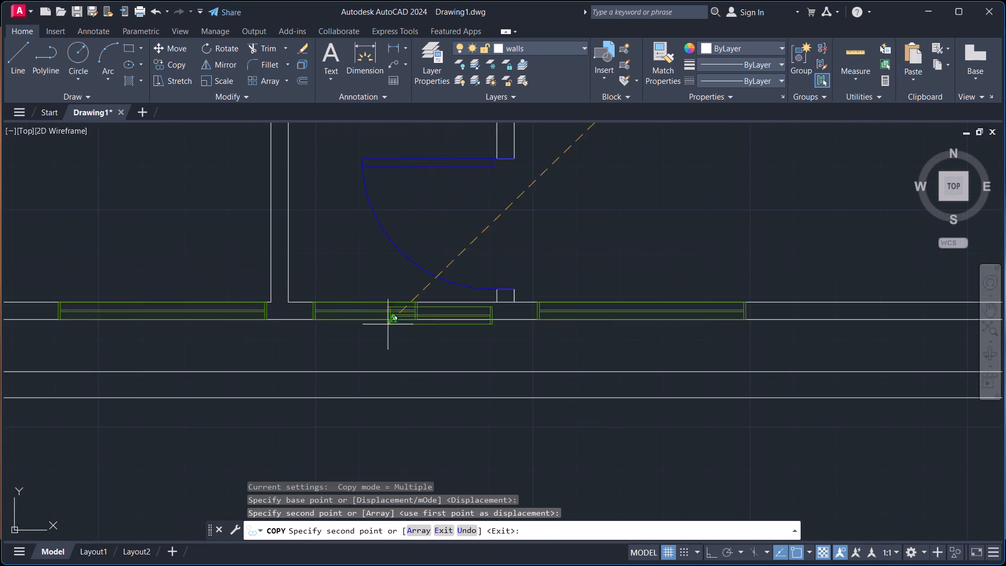
{"action": "scroll", "coordinate": [450, 344], "scroll_direction": "down", "scroll_amount": 3}
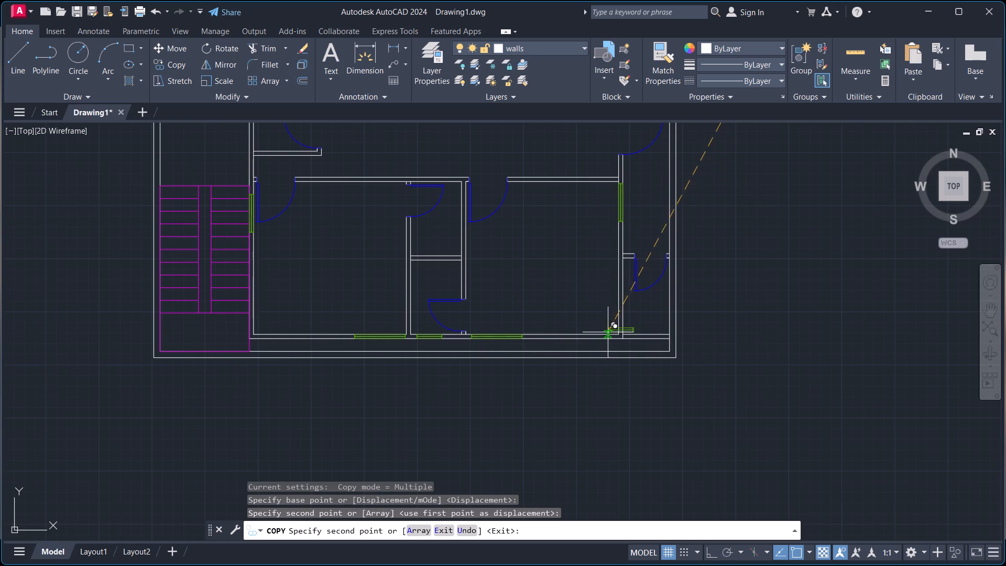
{"action": "scroll", "coordinate": [627, 346], "scroll_direction": "up", "scroll_amount": 3}
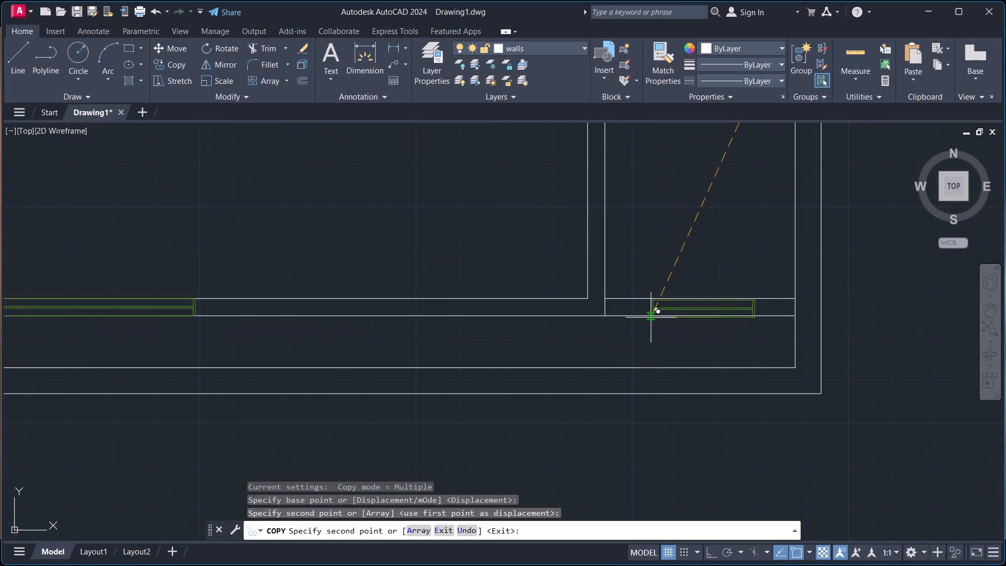
{"action": "left_click", "coordinate": [651, 316]}
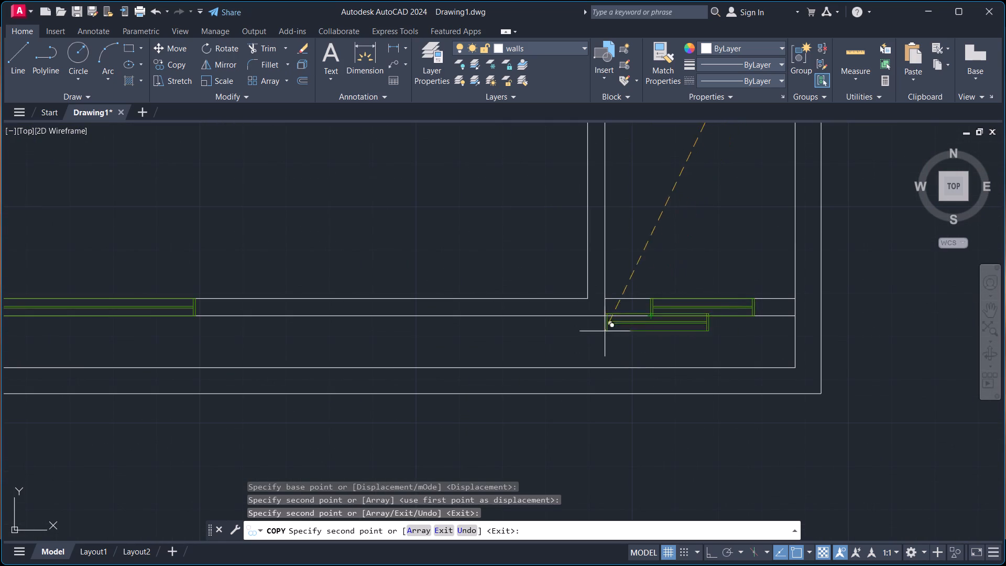
{"action": "scroll", "coordinate": [355, 399], "scroll_direction": "down", "scroll_amount": 4}
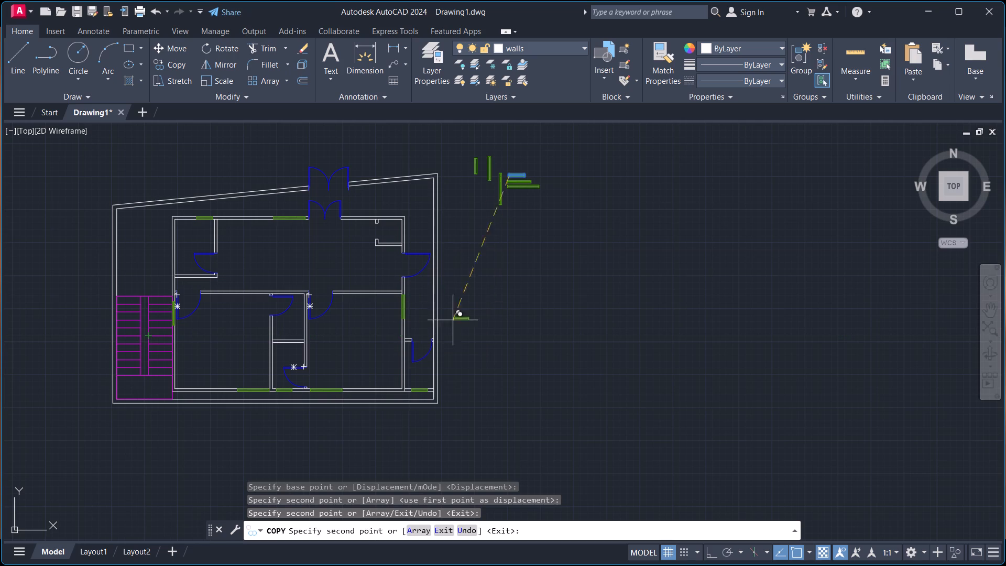
{"action": "scroll", "coordinate": [182, 315], "scroll_direction": "up", "scroll_amount": 3}
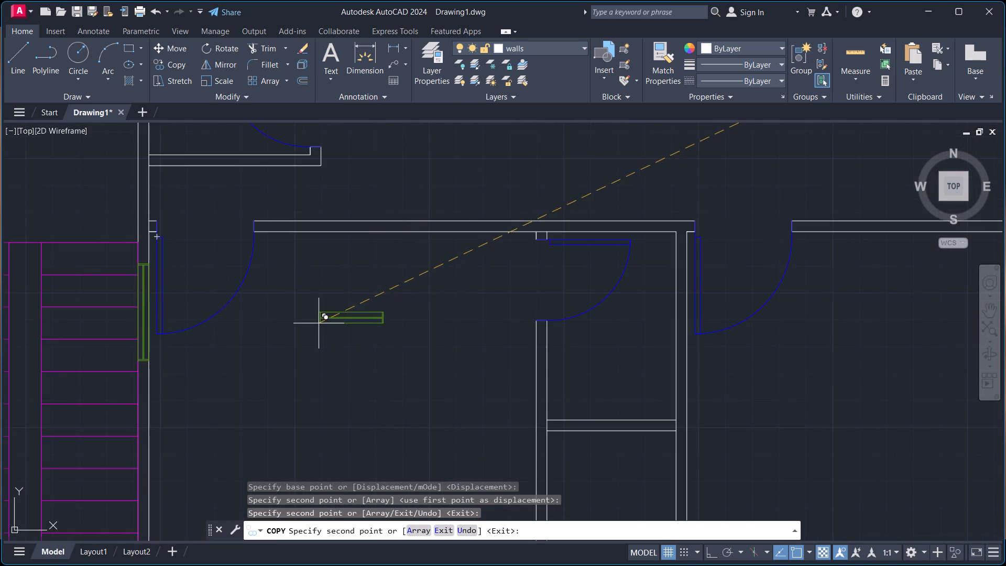
{"action": "scroll", "coordinate": [319, 323], "scroll_direction": "down", "scroll_amount": 2}
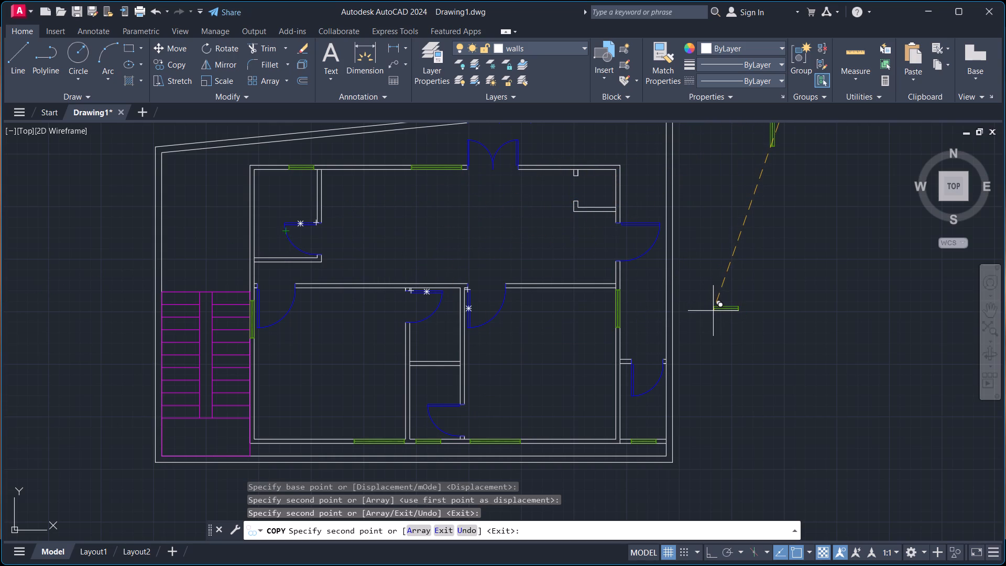
{"action": "key", "text": "Escape"}
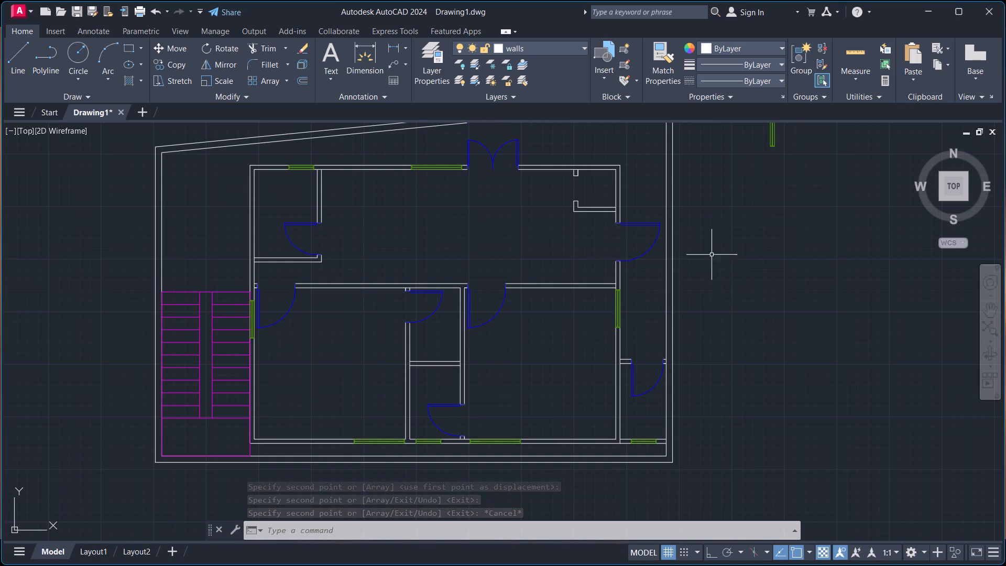
{"action": "key", "text": "Up"}
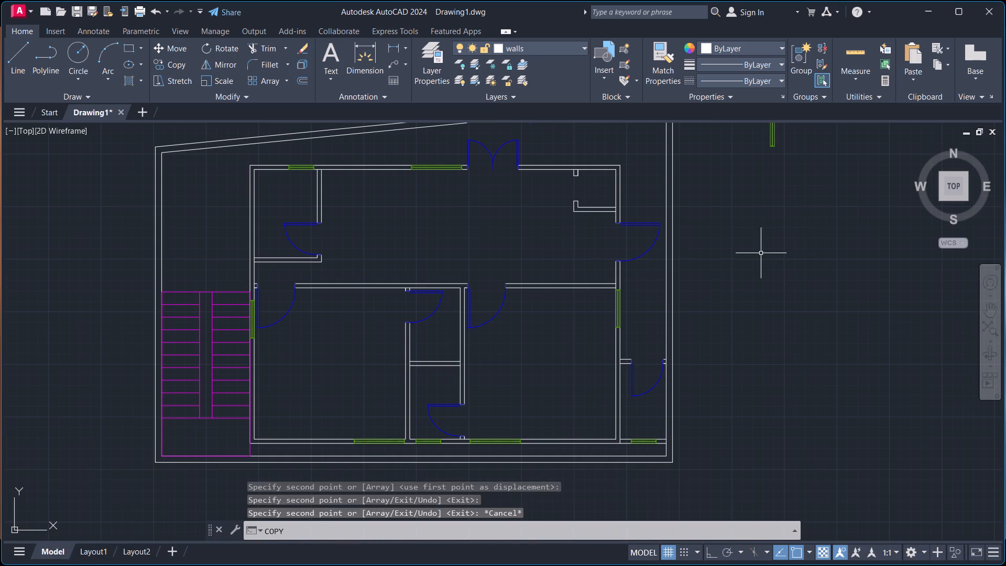
{"action": "key", "text": "Escape"}
Move the small upper-left window by its lower-left corner along the top wall, closer to the building's upper-left corner.
{"action": "scroll", "coordinate": [736, 261], "scroll_direction": "down", "scroll_amount": 1}
{"action": "middle_click_drag", "start_coordinate": [736, 261], "coordinate": [658, 397]}
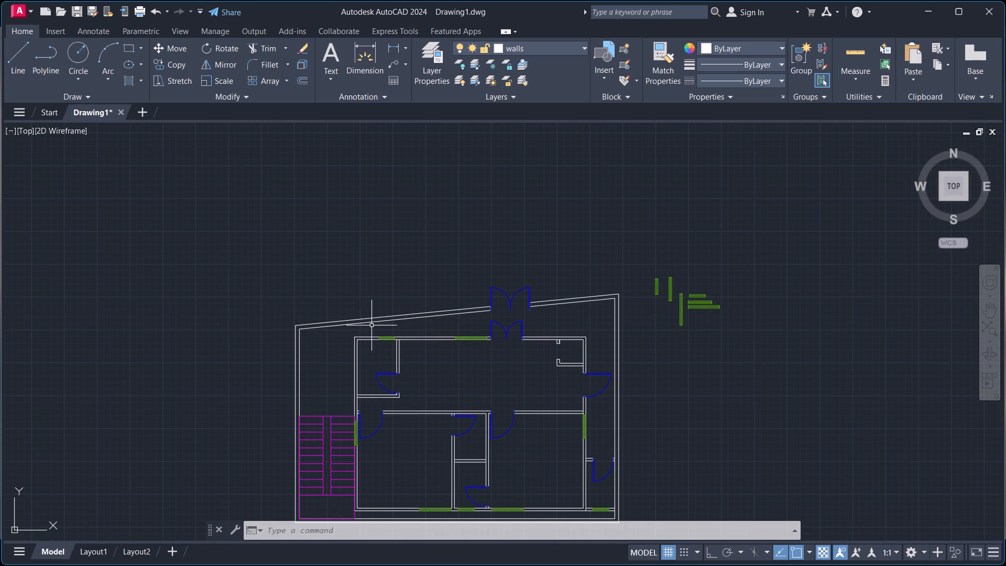
{"action": "scroll", "coordinate": [372, 325], "scroll_direction": "up", "scroll_amount": 2}
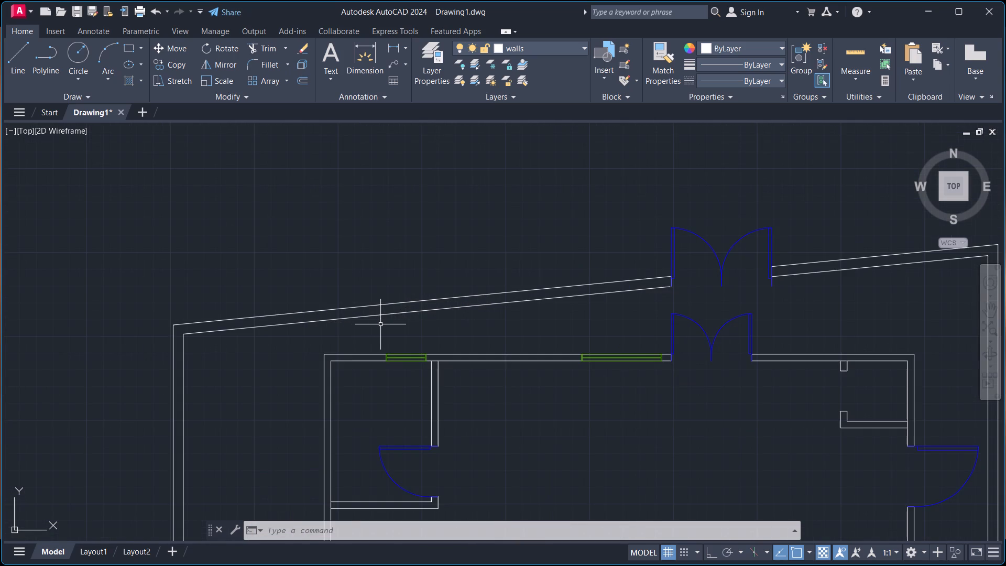
{"action": "scroll", "coordinate": [407, 317], "scroll_direction": "down", "scroll_amount": 1}
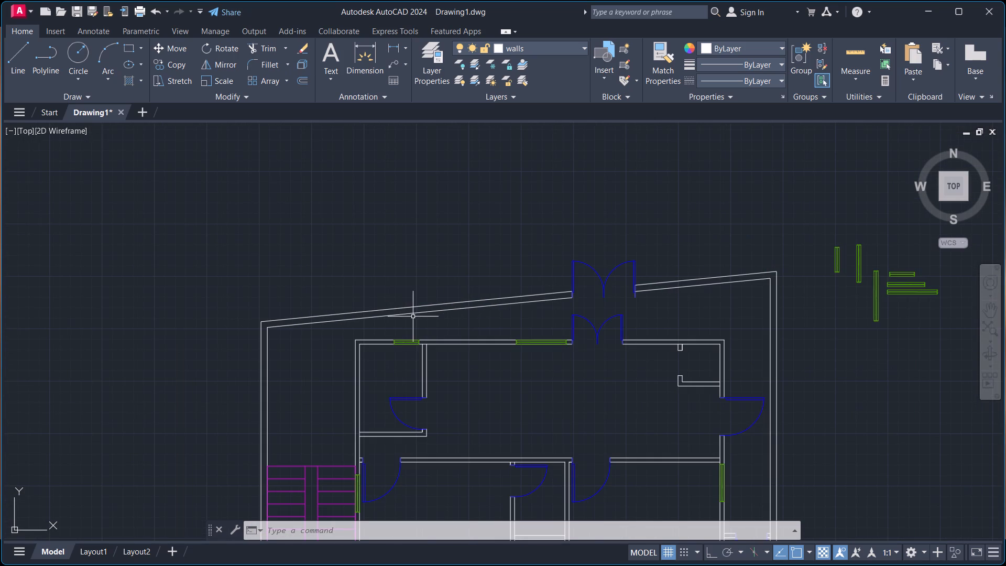
{"action": "scroll", "coordinate": [407, 339], "scroll_direction": "up", "scroll_amount": 2}
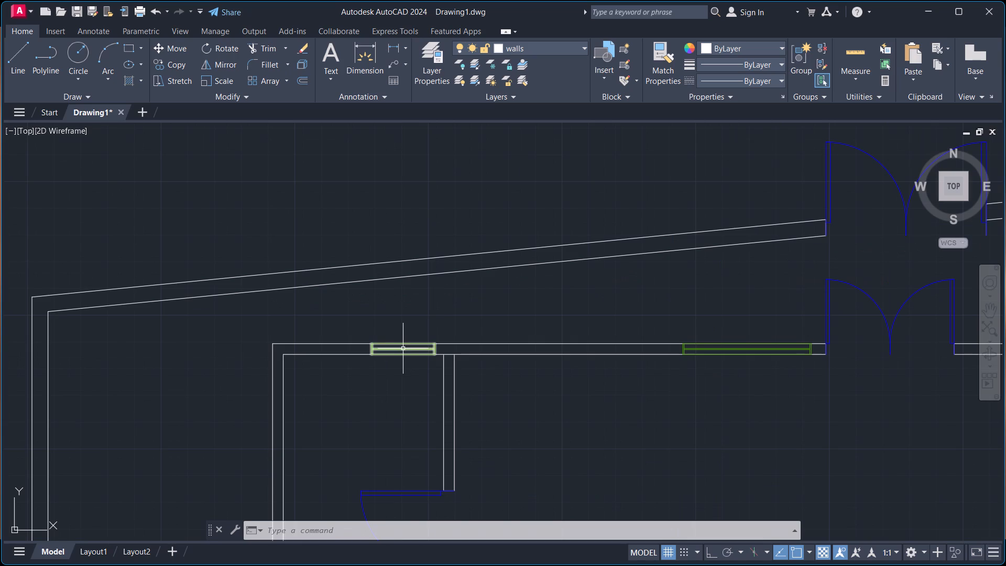
{"action": "left_click", "coordinate": [375, 350]}
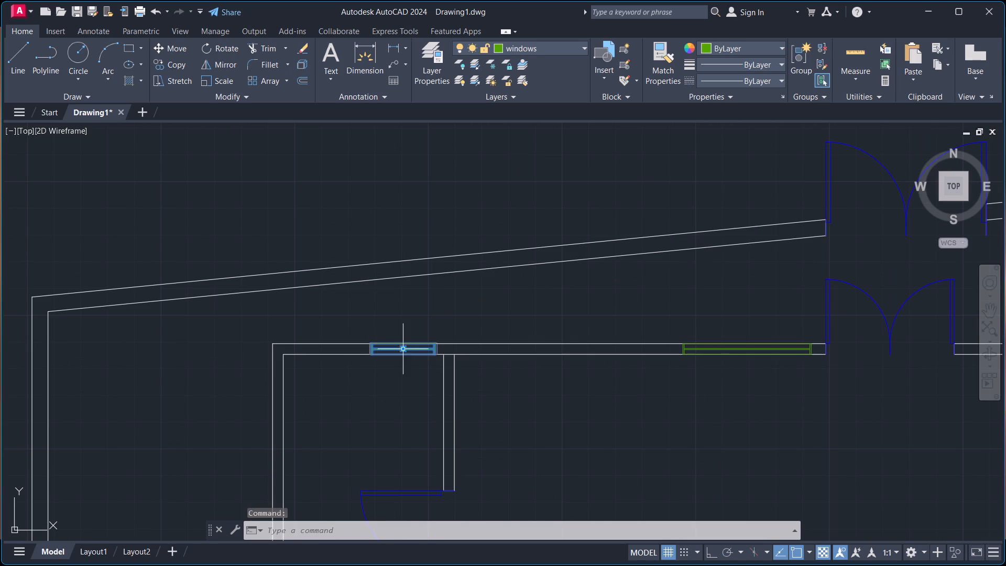
{"action": "key", "text": "m"}
{"action": "key", "text": "Return"}
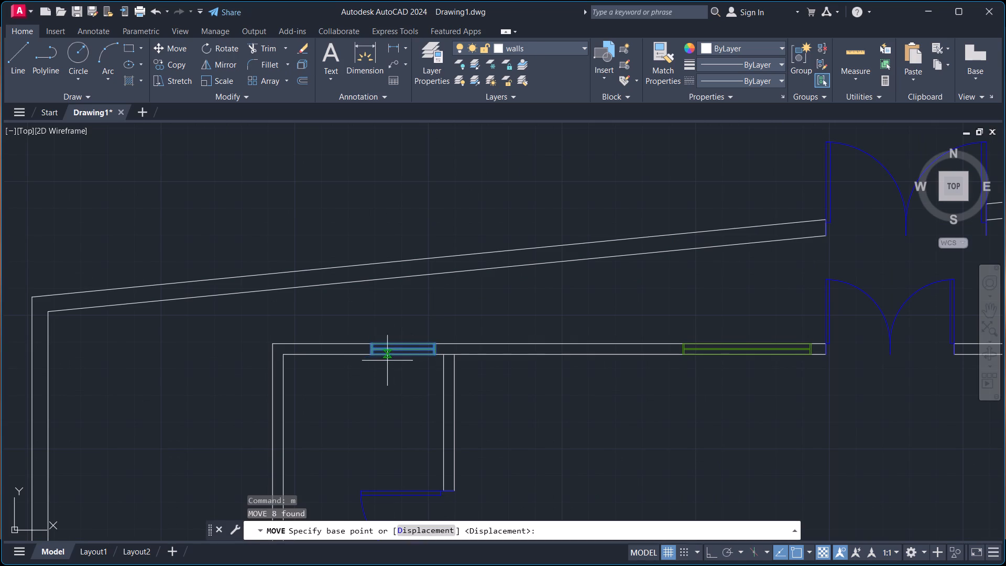
{"action": "scroll", "coordinate": [384, 362], "scroll_direction": "up", "scroll_amount": 3}
{"action": "left_click", "coordinate": [323, 333]}
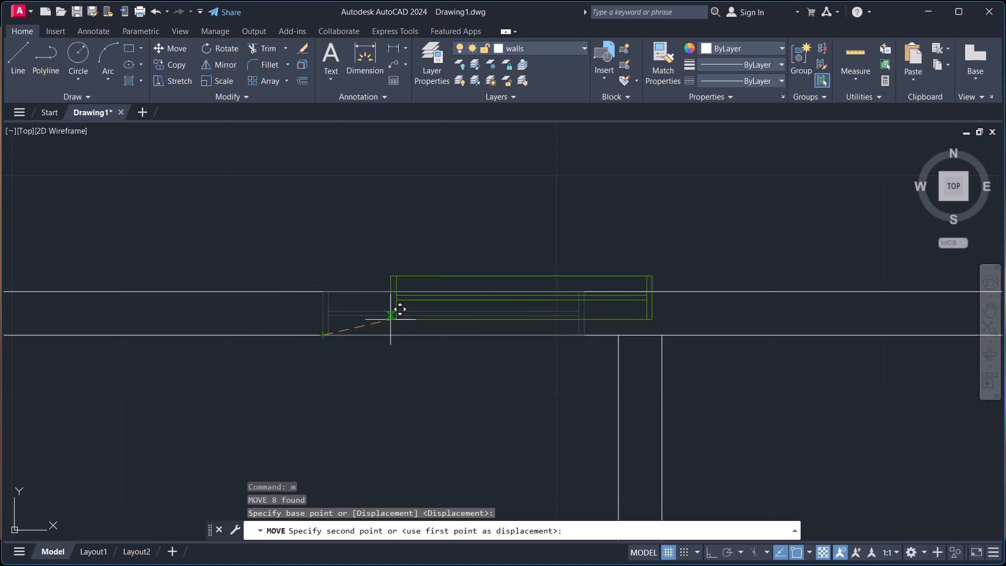
{"action": "scroll", "coordinate": [442, 322], "scroll_direction": "down", "scroll_amount": 2}
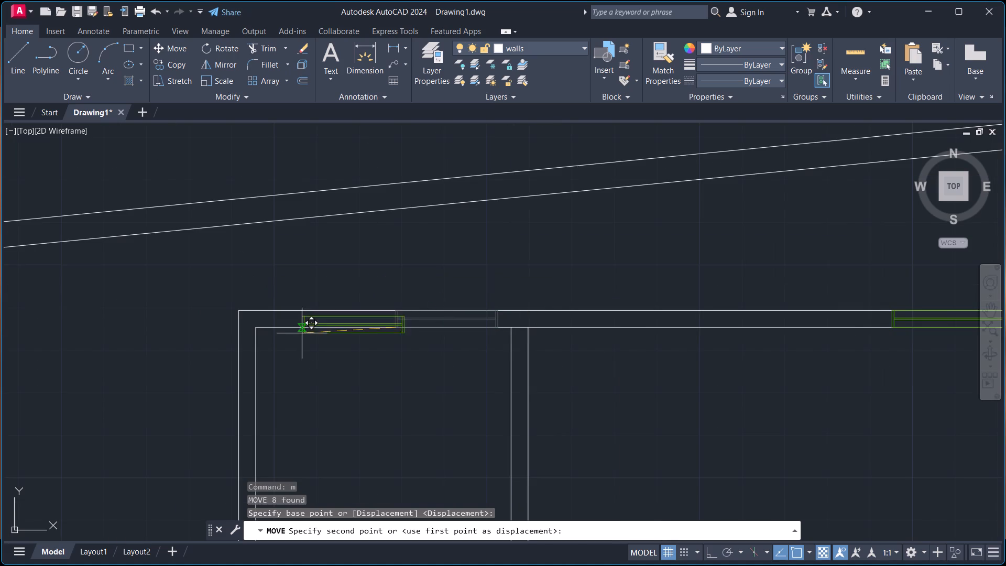
{"action": "scroll", "coordinate": [294, 325], "scroll_direction": "up", "scroll_amount": 3}
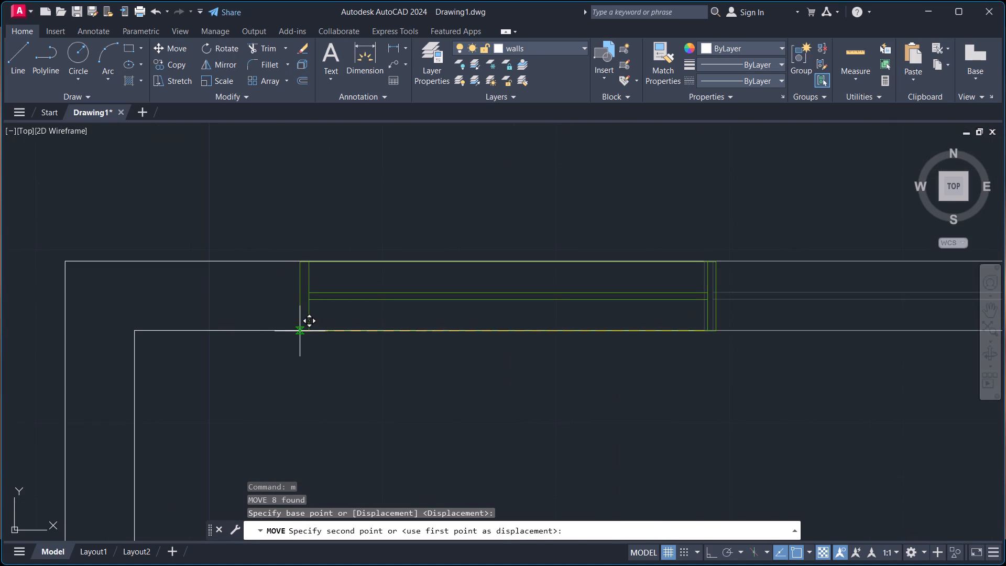
{"action": "left_click", "coordinate": [293, 332]}
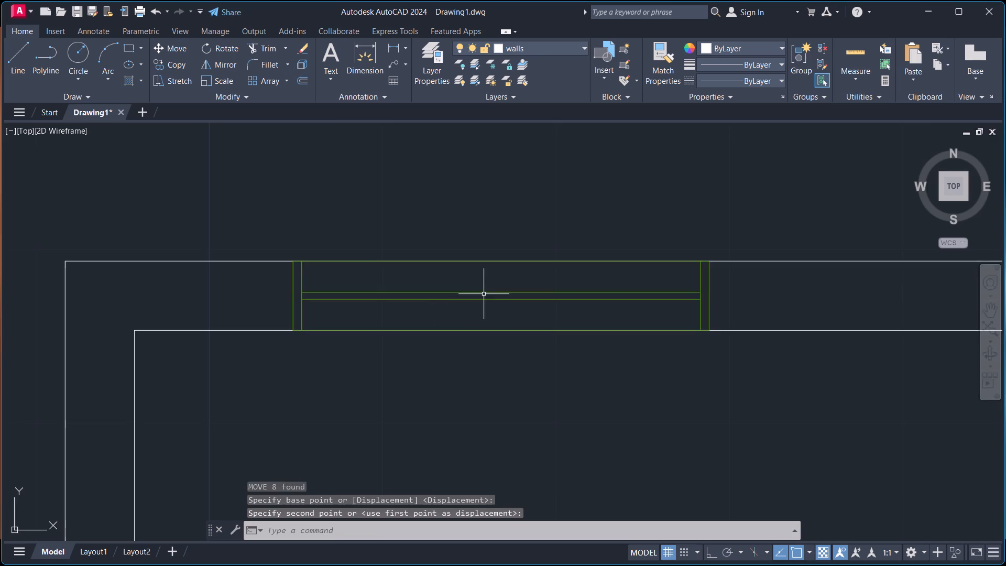
Examine the placement of the windows along the bottom wall, around the small middle room's partitions.
{"action": "scroll", "coordinate": [543, 280], "scroll_direction": "down", "scroll_amount": 4}
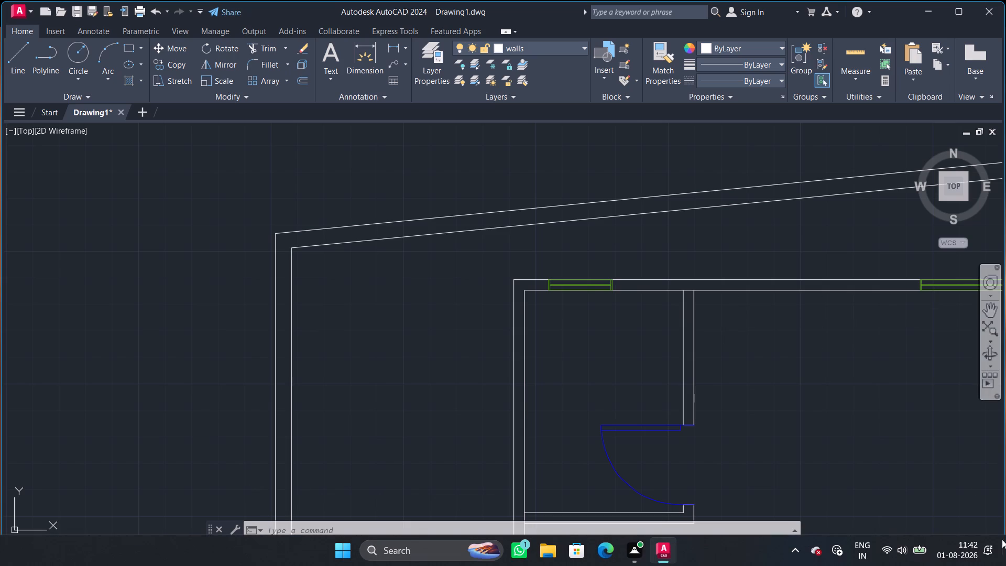
{"action": "scroll", "coordinate": [567, 284], "scroll_direction": "down", "scroll_amount": 3}
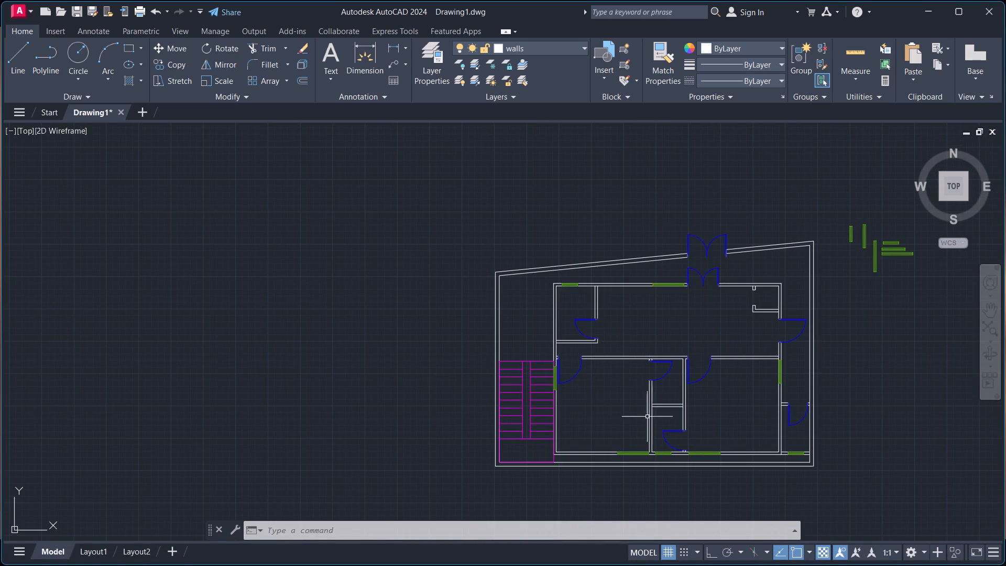
{"action": "scroll", "coordinate": [666, 452], "scroll_direction": "up", "scroll_amount": 3}
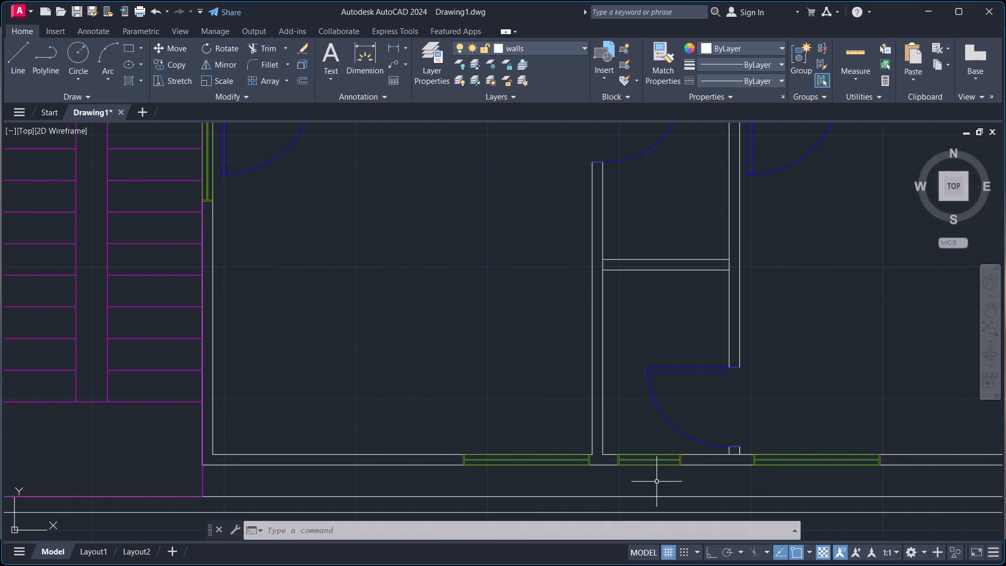
{"action": "middle_click_drag", "start_coordinate": [648, 483], "coordinate": [543, 459]}
{"action": "scroll", "coordinate": [472, 439], "scroll_direction": "up", "scroll_amount": 3}
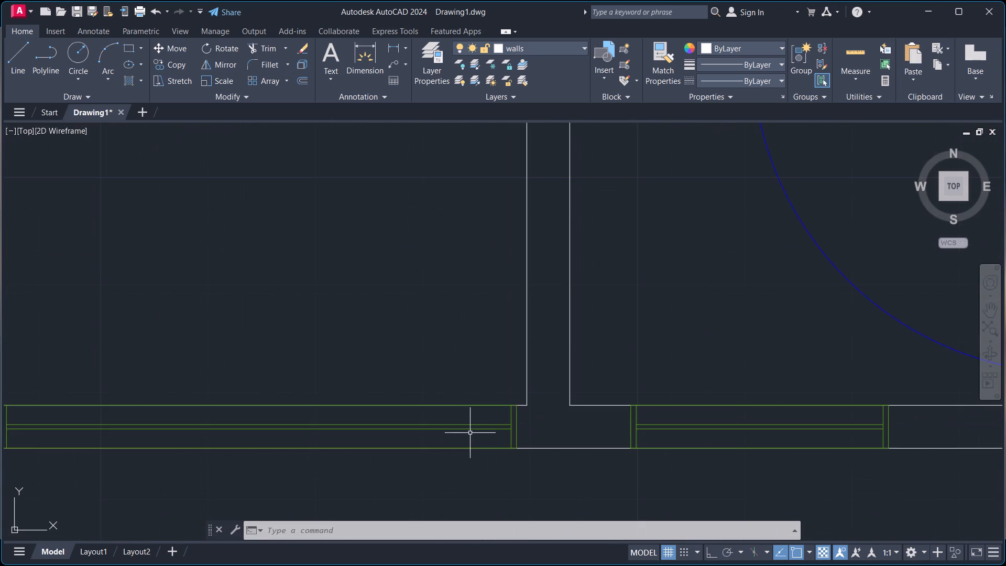
{"action": "scroll", "coordinate": [501, 417], "scroll_direction": "down", "scroll_amount": 2}
{"action": "scroll", "coordinate": [161, 396], "scroll_direction": "down", "scroll_amount": 2}
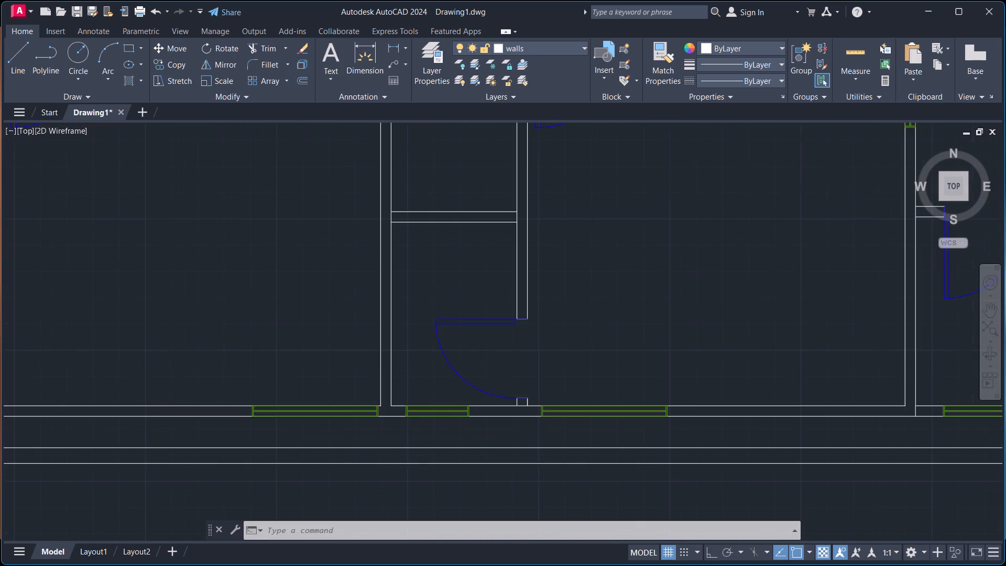
{"action": "scroll", "coordinate": [166, 393], "scroll_direction": "down", "scroll_amount": 1}
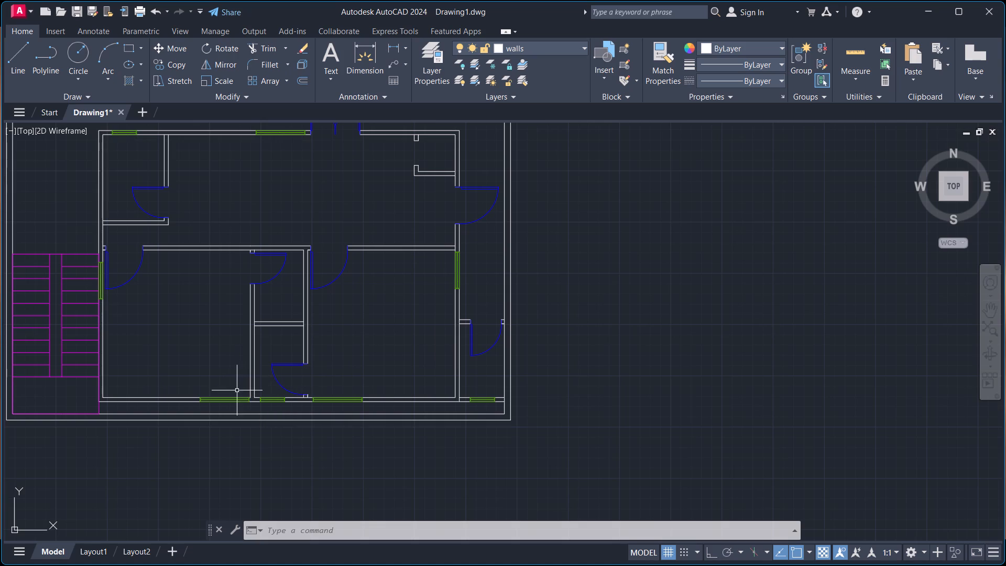
Move the bottom-left room's window by its lower-left corner along the bottom wall, close to the room's lower-left corner beside the stairs.
{"action": "scroll", "coordinate": [226, 404], "scroll_direction": "up", "scroll_amount": 2}
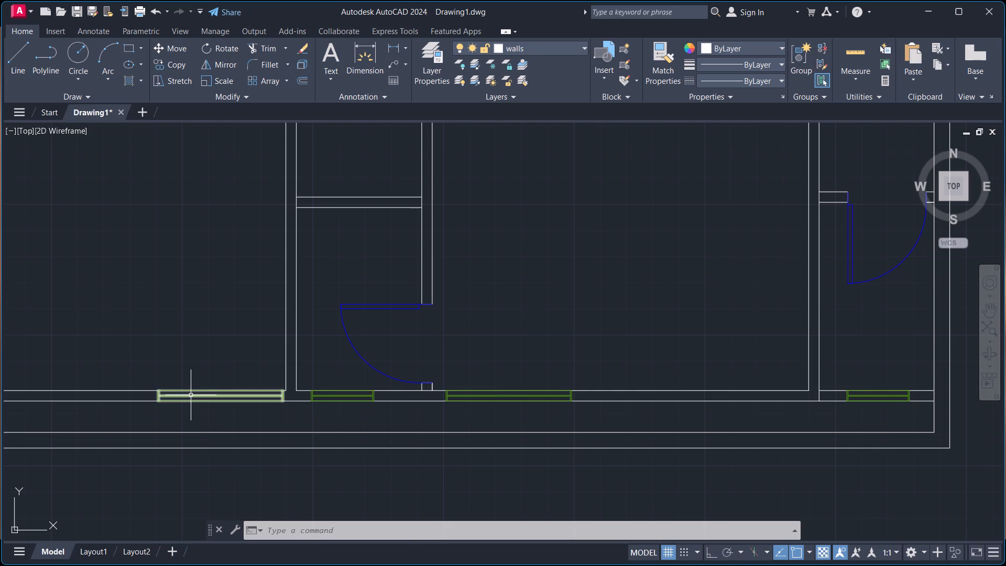
{"action": "left_click", "coordinate": [191, 396]}
{"action": "key", "text": "c"}
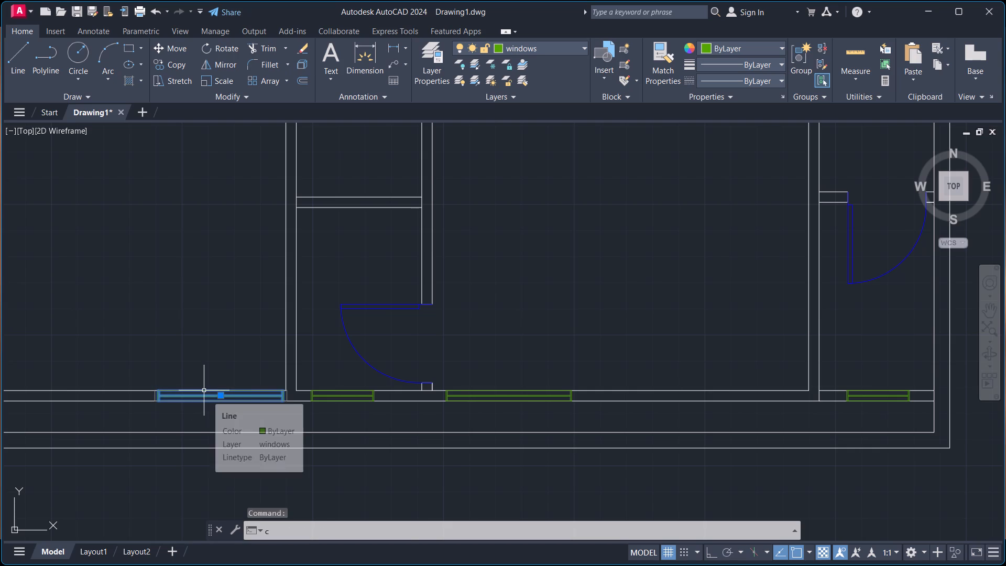
{"action": "key", "text": "BackSpace"}
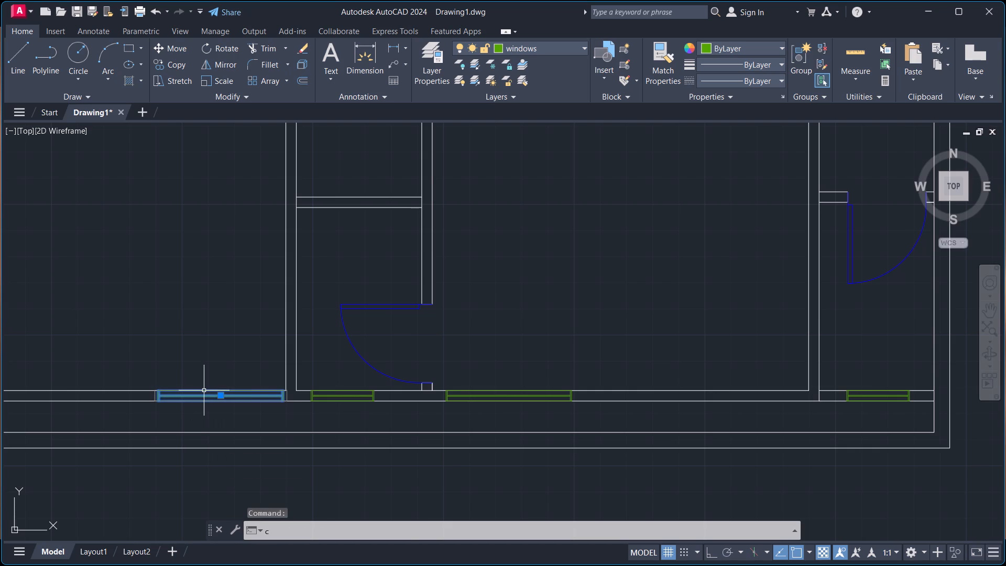
{"action": "key", "text": "m"}
{"action": "key", "text": "Return"}
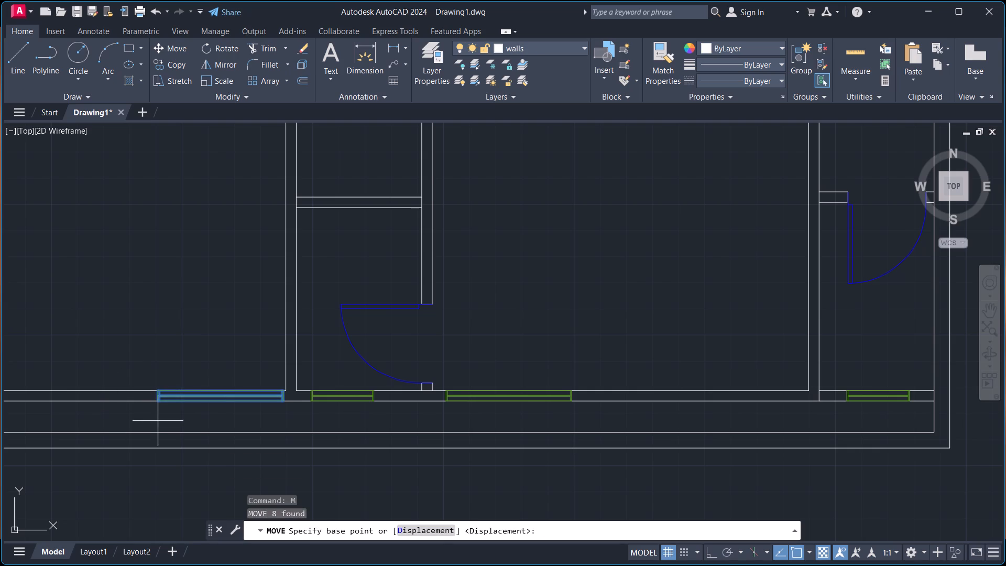
{"action": "scroll", "coordinate": [158, 420], "scroll_direction": "up", "scroll_amount": 3}
{"action": "left_click", "coordinate": [140, 368]}
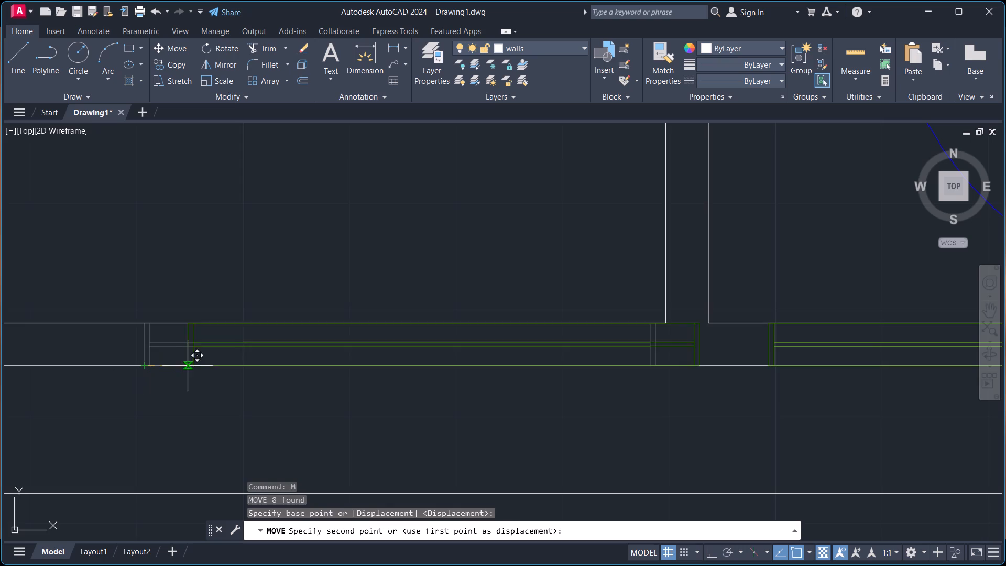
{"action": "scroll", "coordinate": [145, 322], "scroll_direction": "down", "scroll_amount": 3}
{"action": "scroll", "coordinate": [27, 344], "scroll_direction": "down", "scroll_amount": 2}
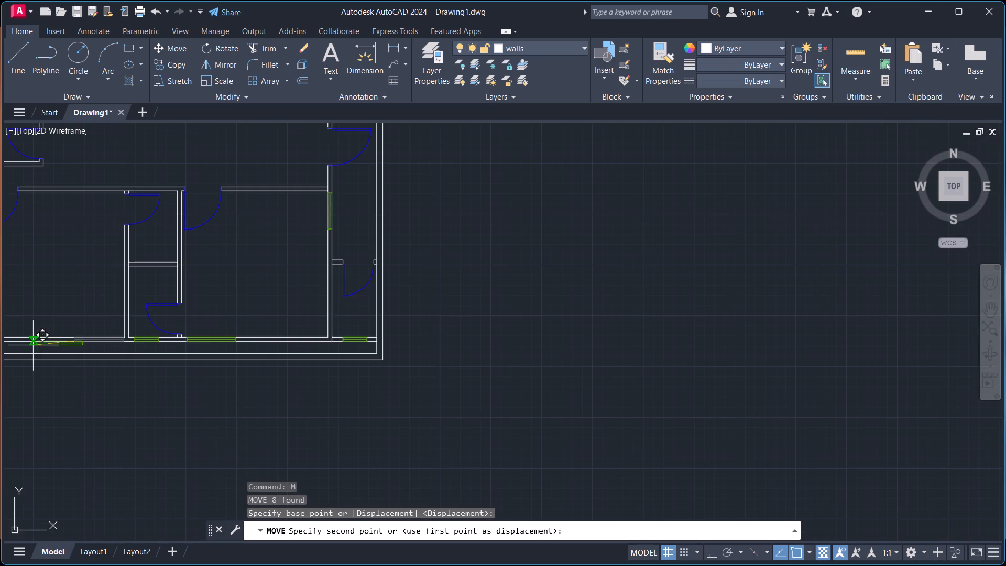
{"action": "middle_click_drag", "start_coordinate": [29, 351], "coordinate": [274, 401]}
{"action": "scroll", "coordinate": [251, 396], "scroll_direction": "up", "scroll_amount": 2}
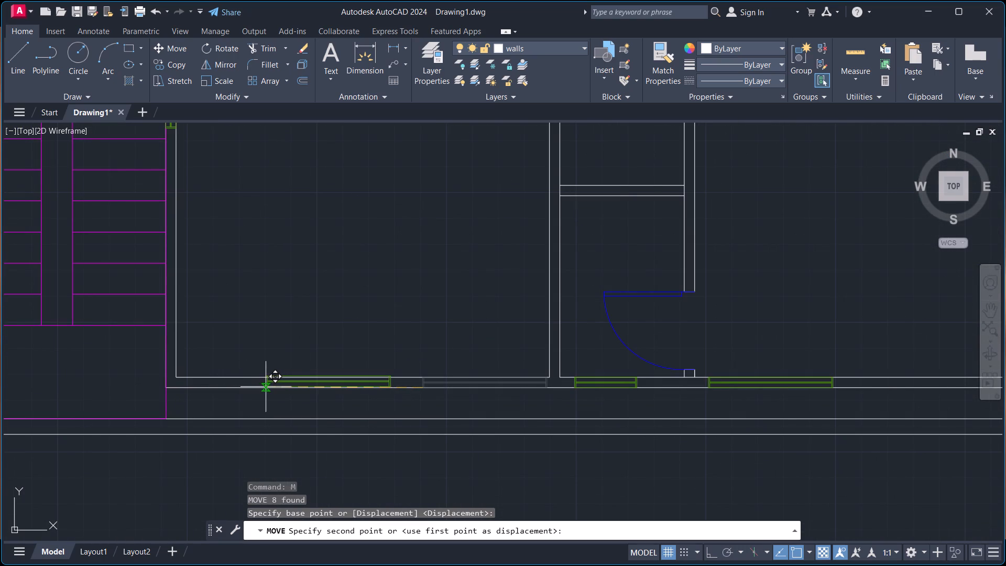
{"action": "left_click", "coordinate": [185, 387]}
Copy the medium-length spare horizontal window by its lower-left corner into the top wall, between the inner double door and the small closet.
{"action": "scroll", "coordinate": [283, 323], "scroll_direction": "down", "scroll_amount": 3}
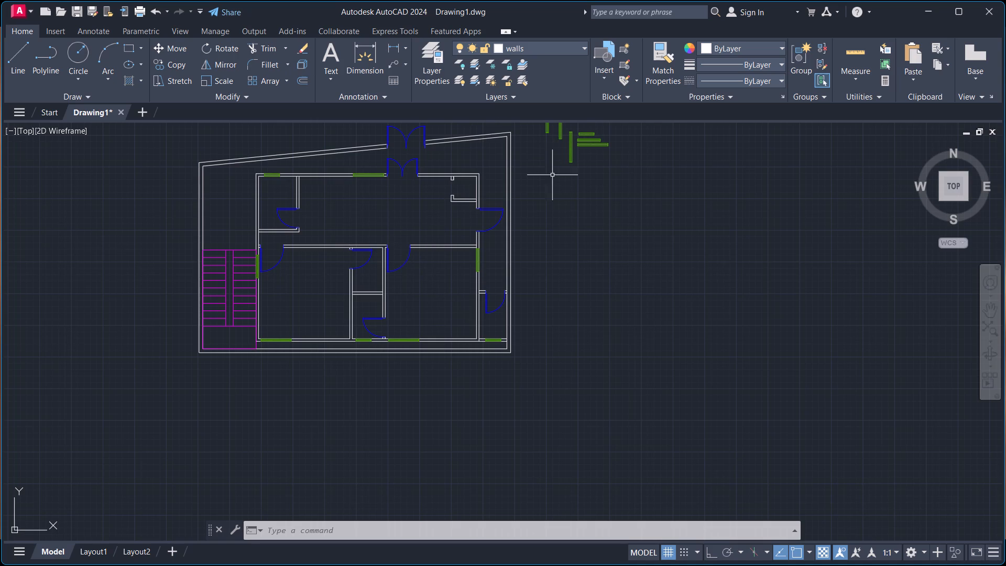
{"action": "middle_click_drag", "start_coordinate": [550, 180], "coordinate": [538, 269]}
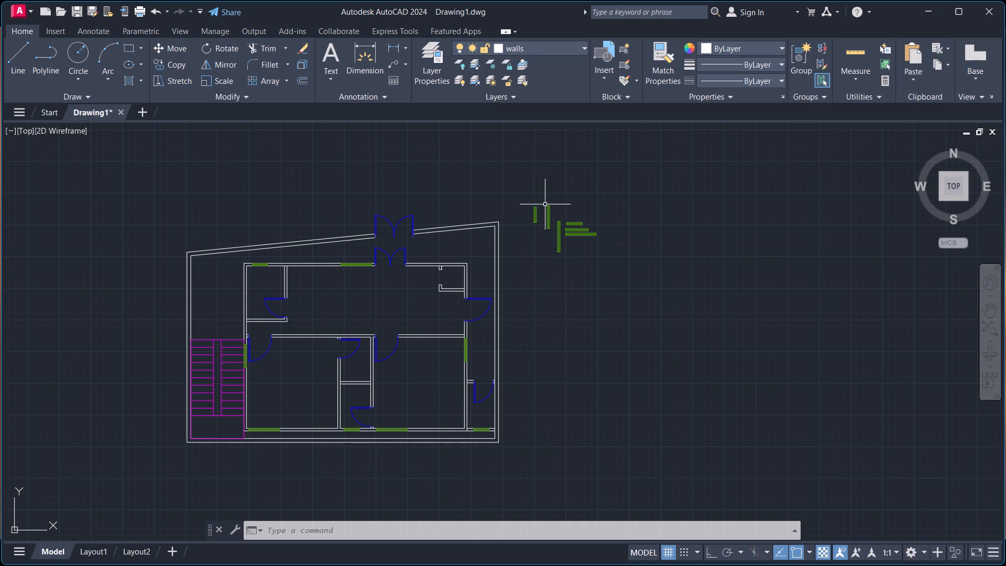
{"action": "scroll", "coordinate": [545, 204], "scroll_direction": "up", "scroll_amount": 3}
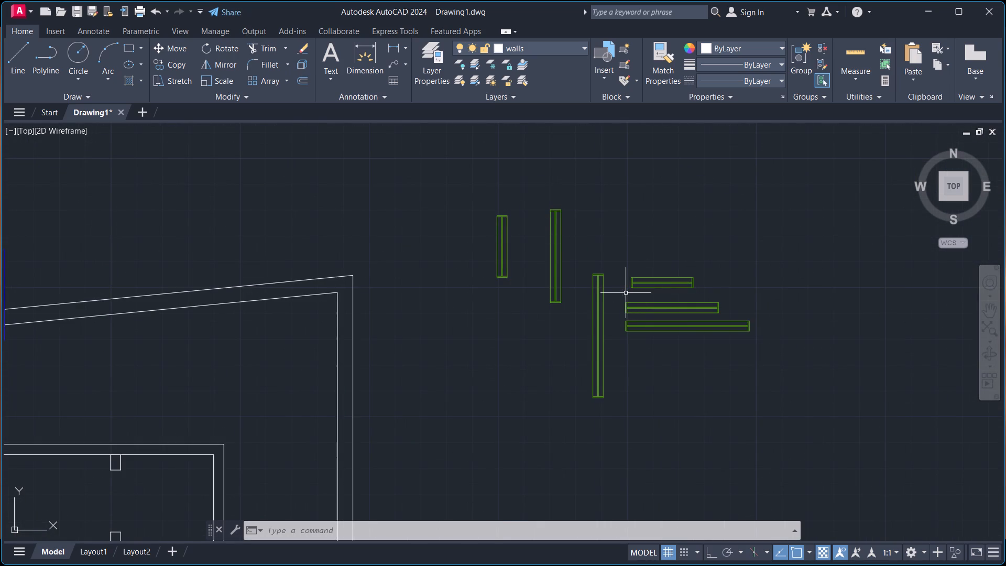
{"action": "left_click", "coordinate": [625, 294]}
{"action": "left_click", "coordinate": [736, 317]}
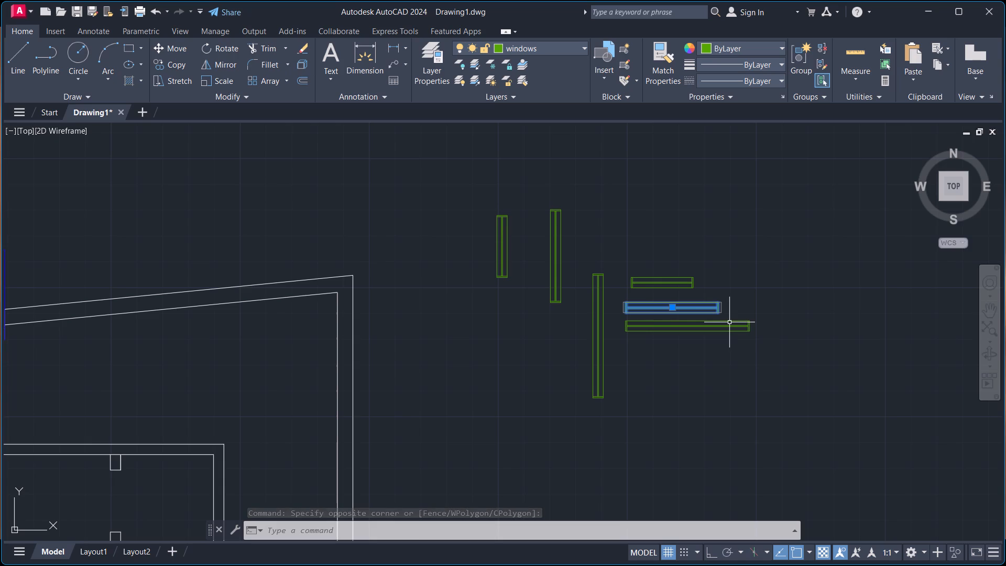
{"action": "type", "text": "co"}
{"action": "key", "text": "Return"}
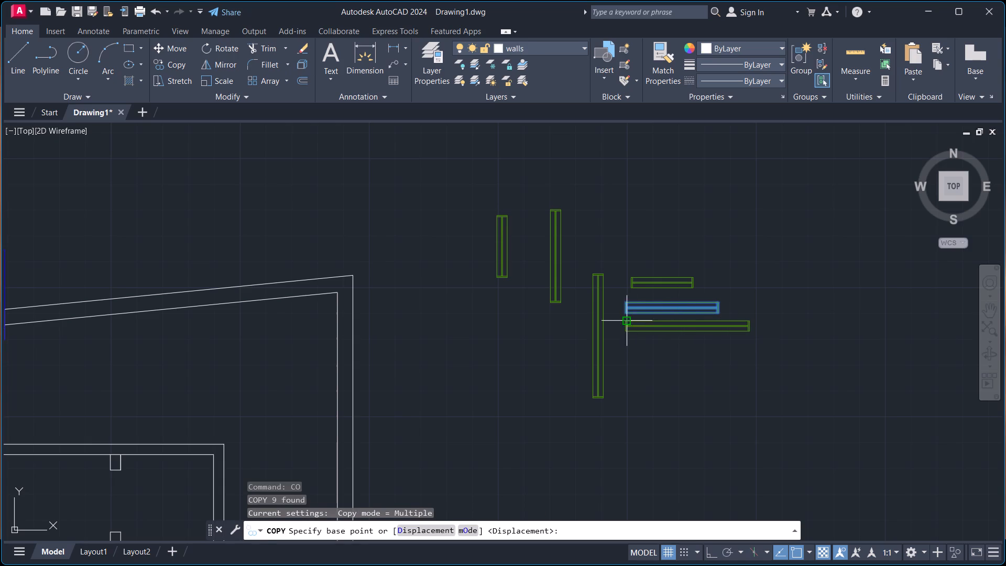
{"action": "left_click", "coordinate": [625, 312]}
{"action": "scroll", "coordinate": [408, 377], "scroll_direction": "down", "scroll_amount": 1}
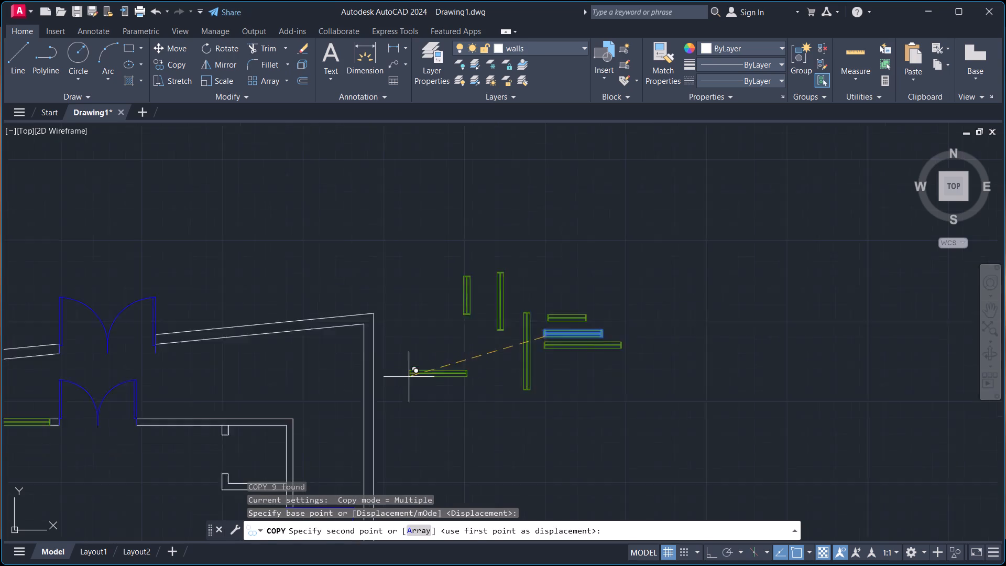
{"action": "scroll", "coordinate": [409, 377], "scroll_direction": "down", "scroll_amount": 1}
{"action": "scroll", "coordinate": [260, 407], "scroll_direction": "up", "scroll_amount": 3}
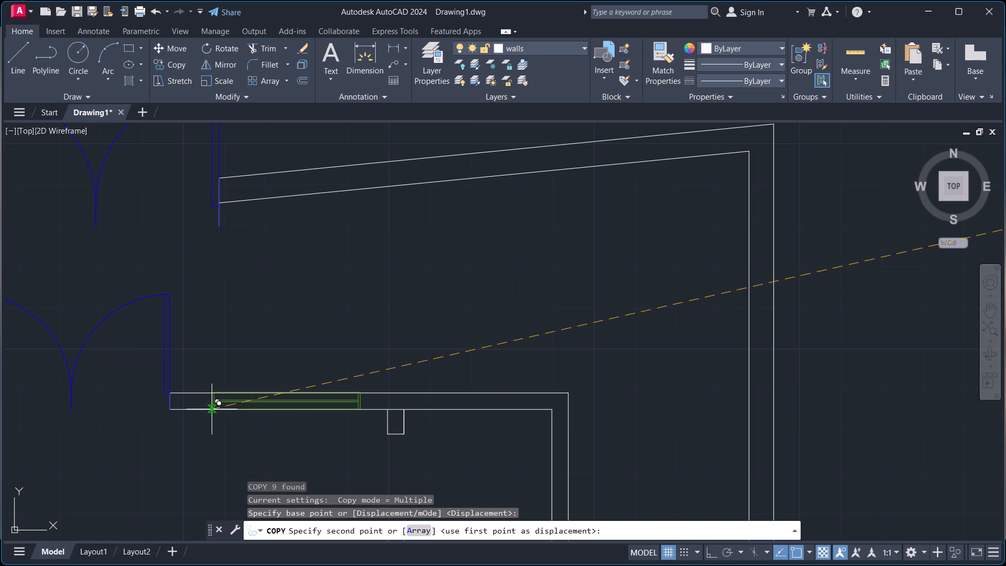
{"action": "left_click", "coordinate": [212, 409]}
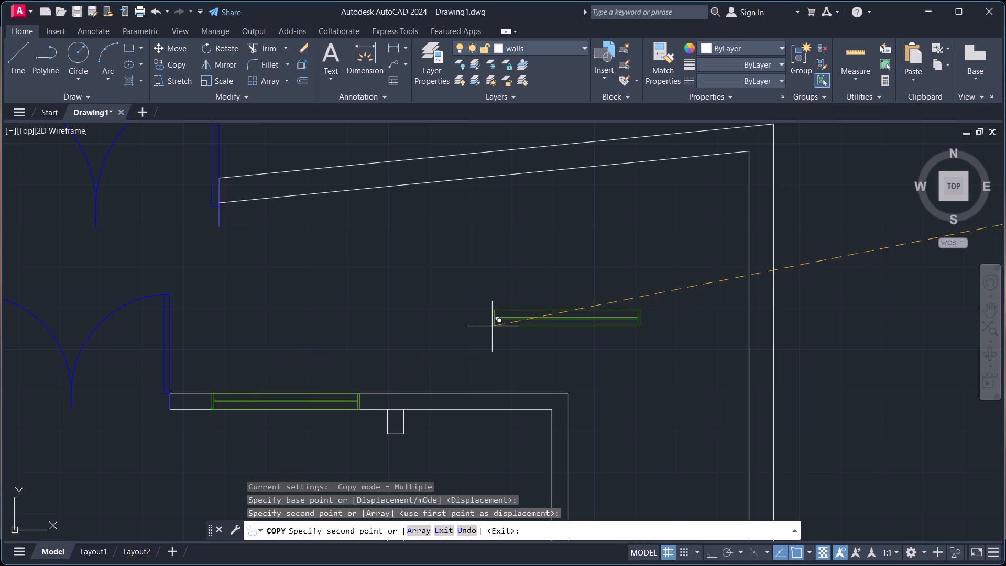
{"action": "key", "text": "Escape"}
{"action": "scroll", "coordinate": [526, 312], "scroll_direction": "down", "scroll_amount": 4}
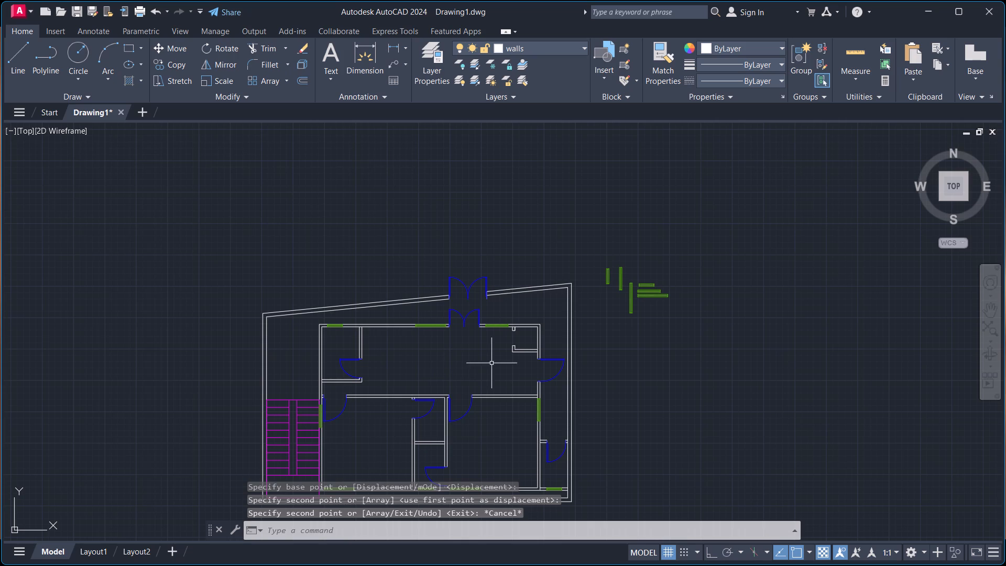
Erase all six spare window pieces lying outside the plan, beyond the boundary wall's upper-right corner.
{"action": "middle_click_drag", "start_coordinate": [488, 435], "coordinate": [469, 395]}
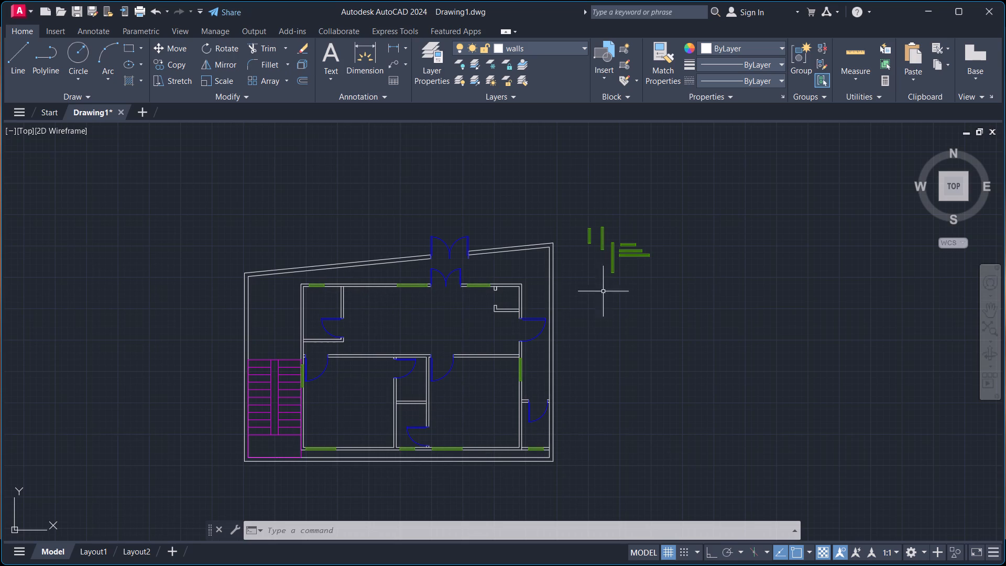
{"action": "left_click", "coordinate": [572, 212]}
{"action": "left_click", "coordinate": [771, 349]}
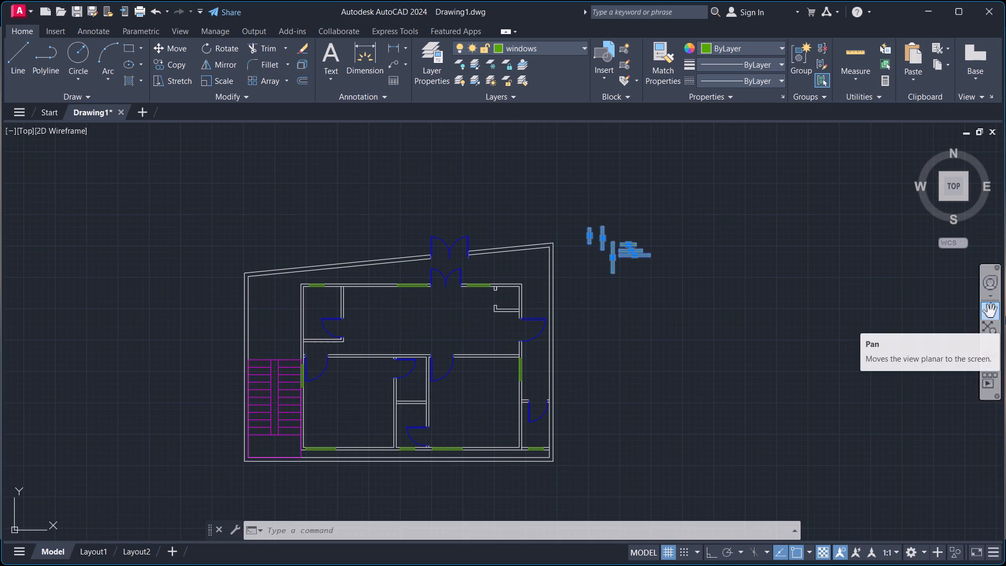
{"action": "key", "text": "e"}
{"action": "key", "text": "Return"}
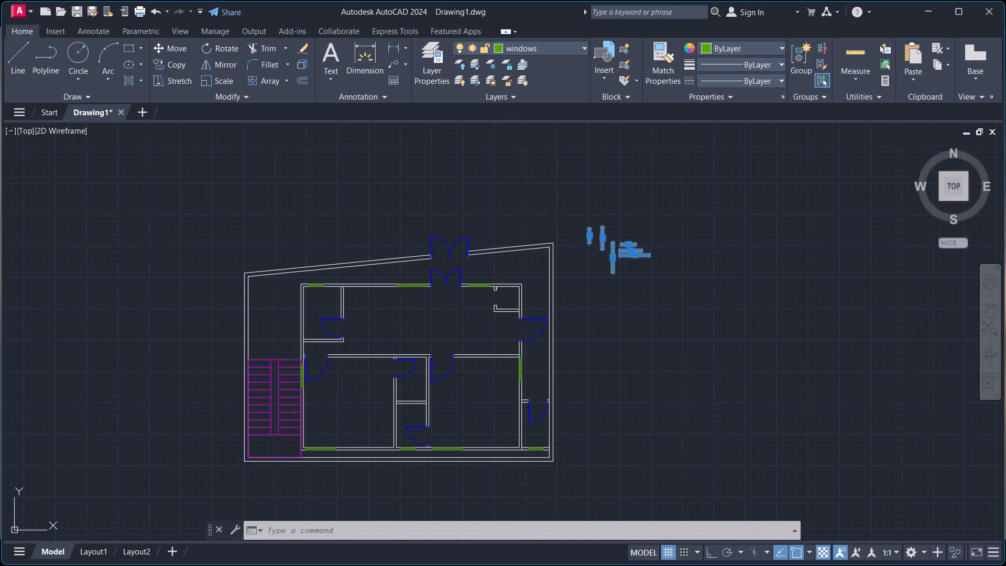
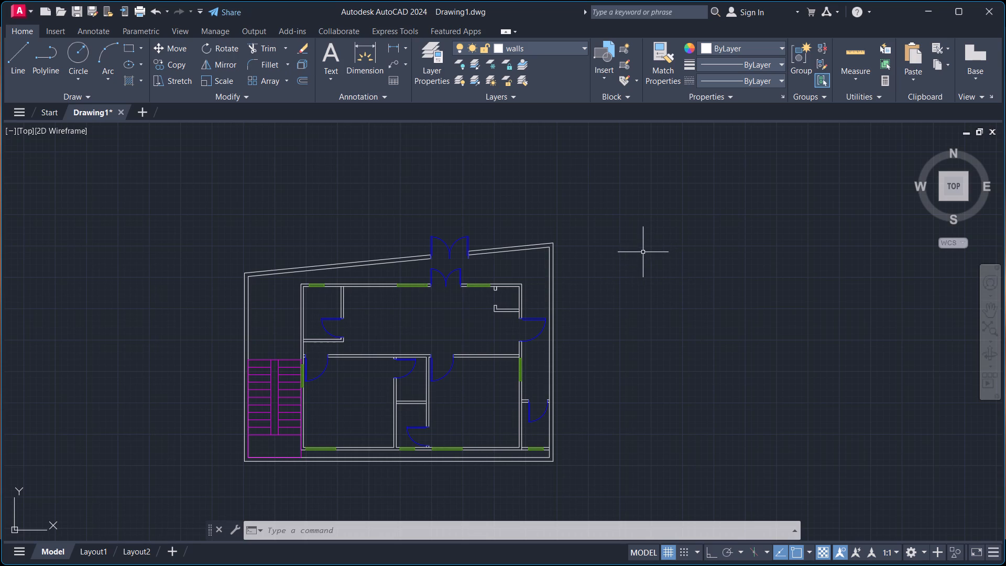
Create a layer named furniture with colour 9 and make it the current layer.
{"action": "middle_click_drag", "start_coordinate": [591, 290], "coordinate": [692, 262]}
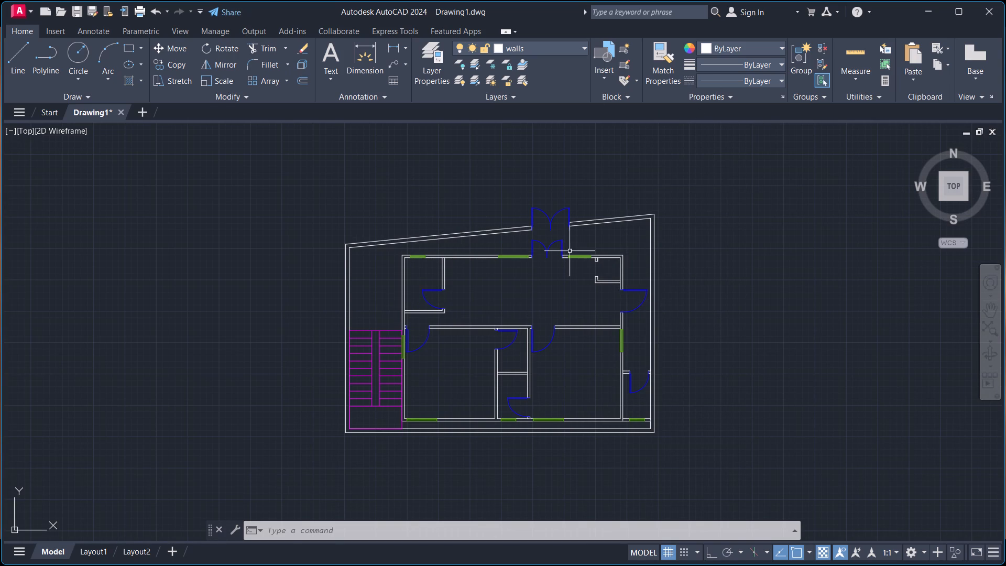
{"action": "left_click", "coordinate": [579, 47]}
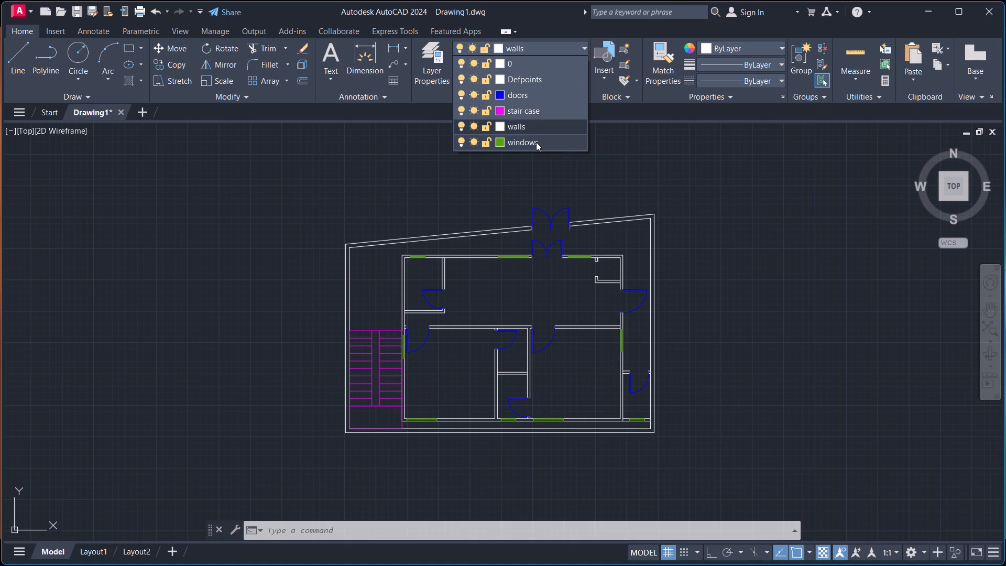
{"action": "double_click", "coordinate": [432, 53]}
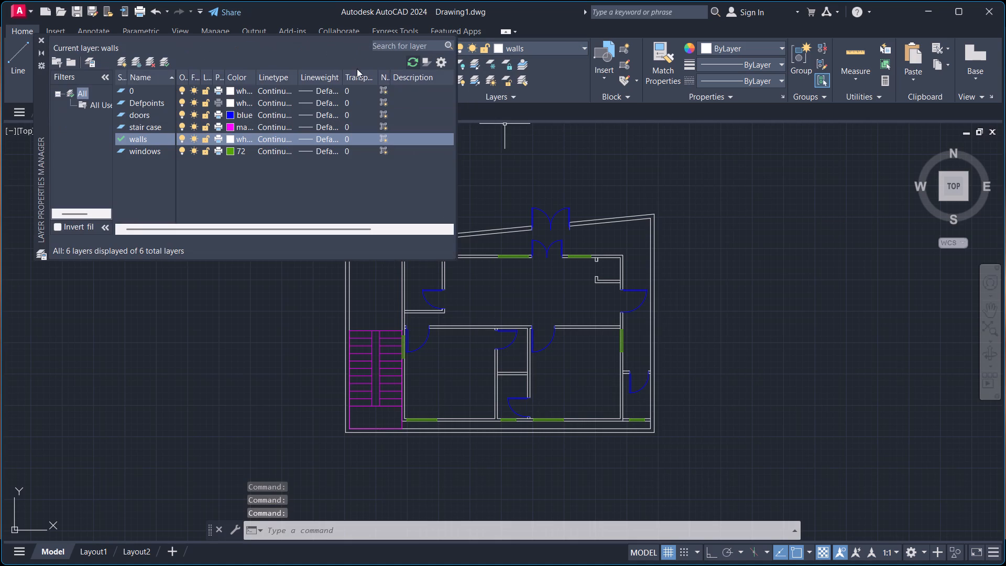
{"action": "left_click", "coordinate": [120, 57]}
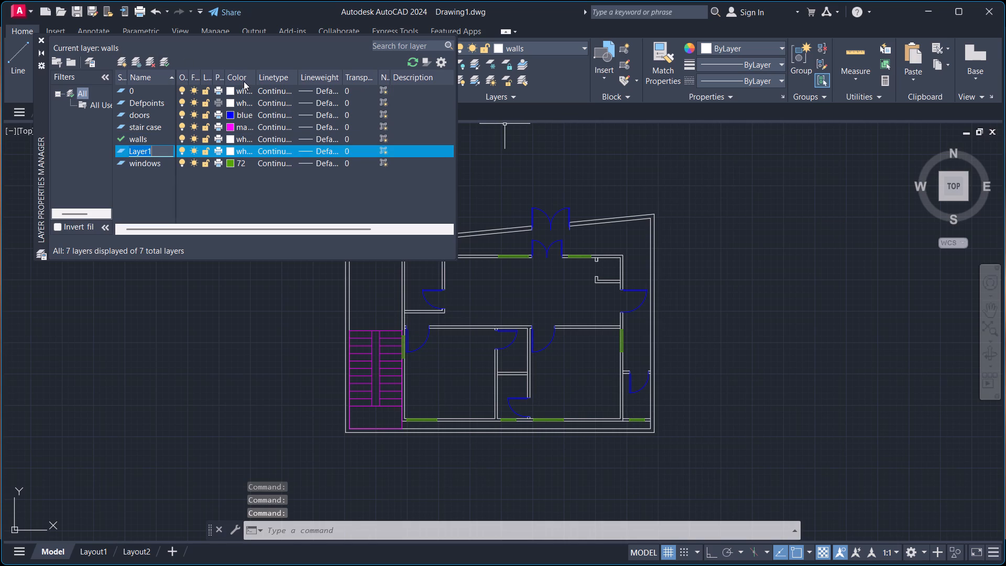
{"action": "type", "text": "furniture"}
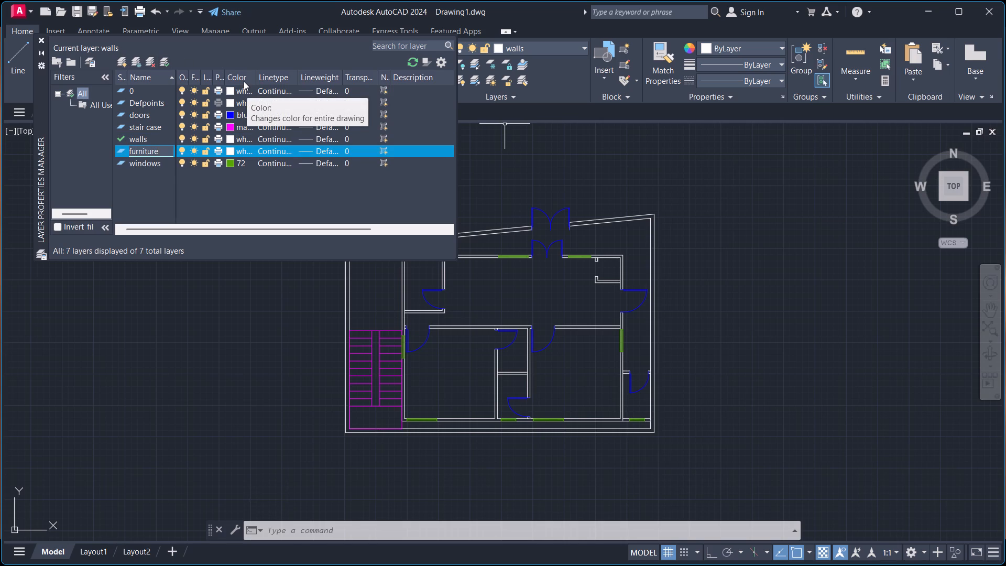
{"action": "left_click", "coordinate": [231, 150]}
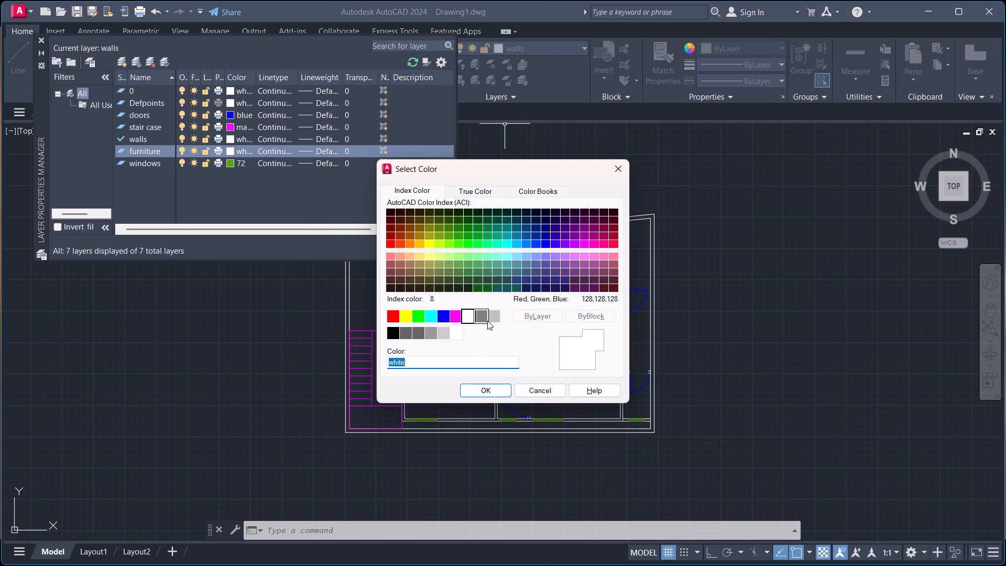
{"action": "left_click", "coordinate": [491, 318]}
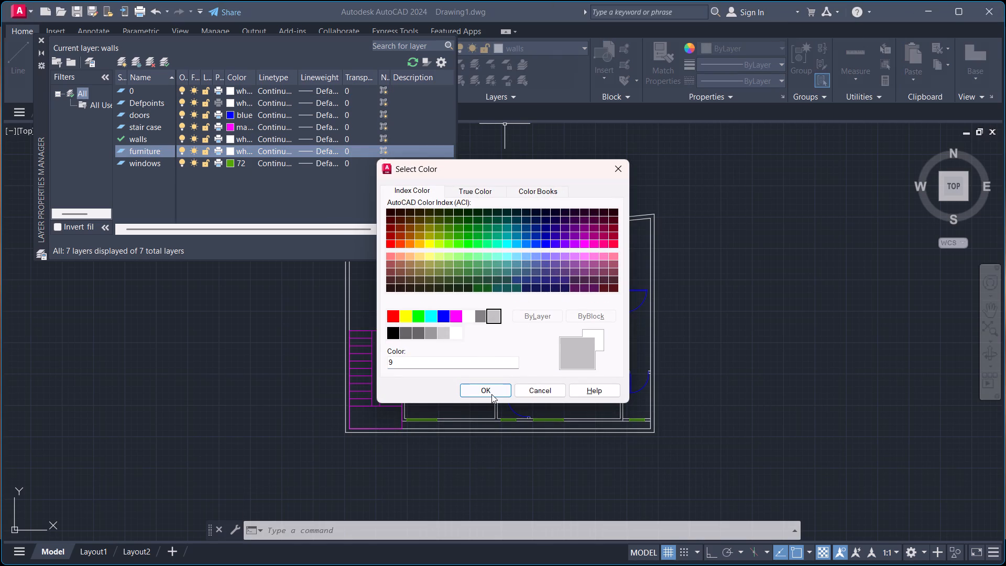
{"action": "left_click", "coordinate": [491, 393]}
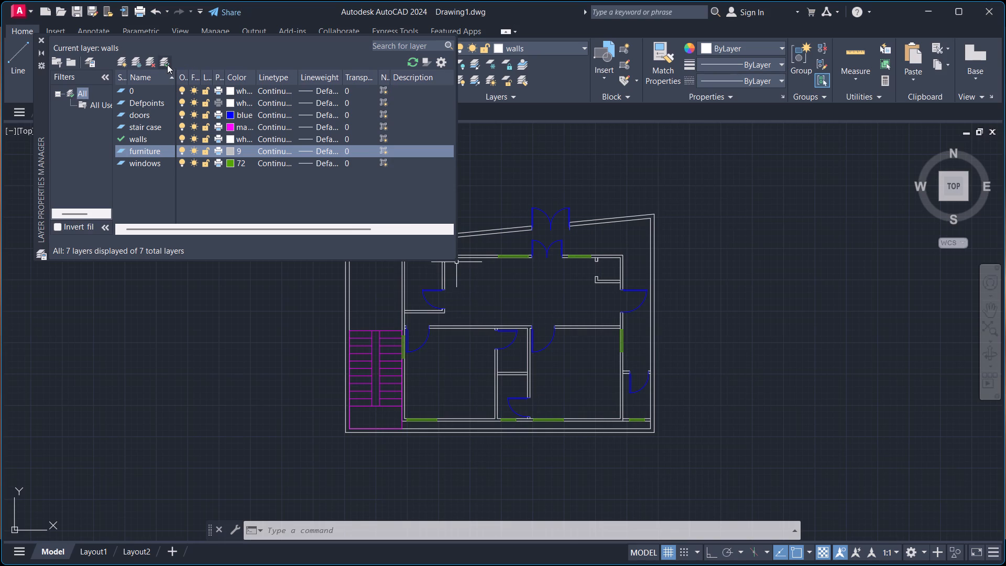
{"action": "left_click", "coordinate": [167, 64]}
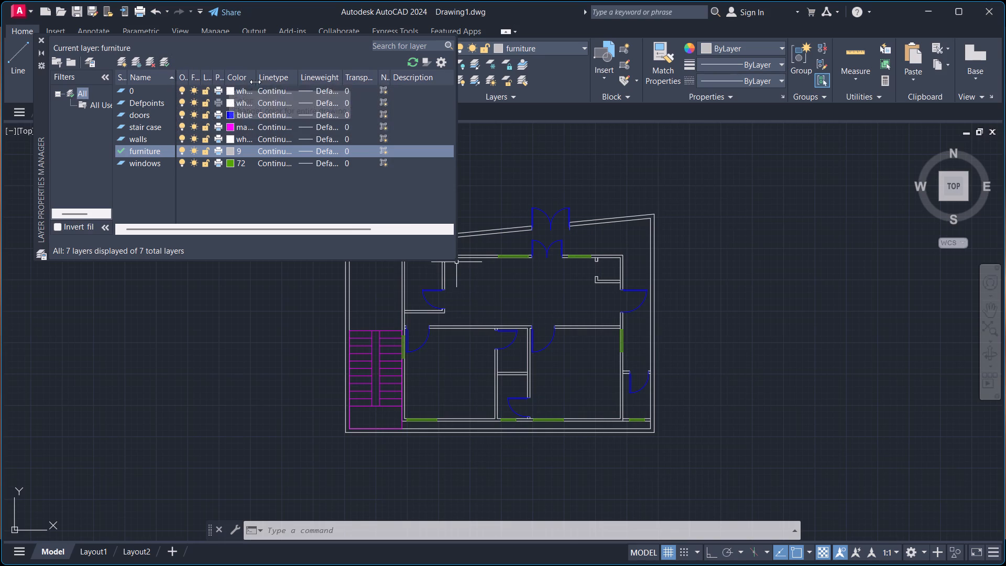
{"action": "left_click", "coordinate": [41, 42]}
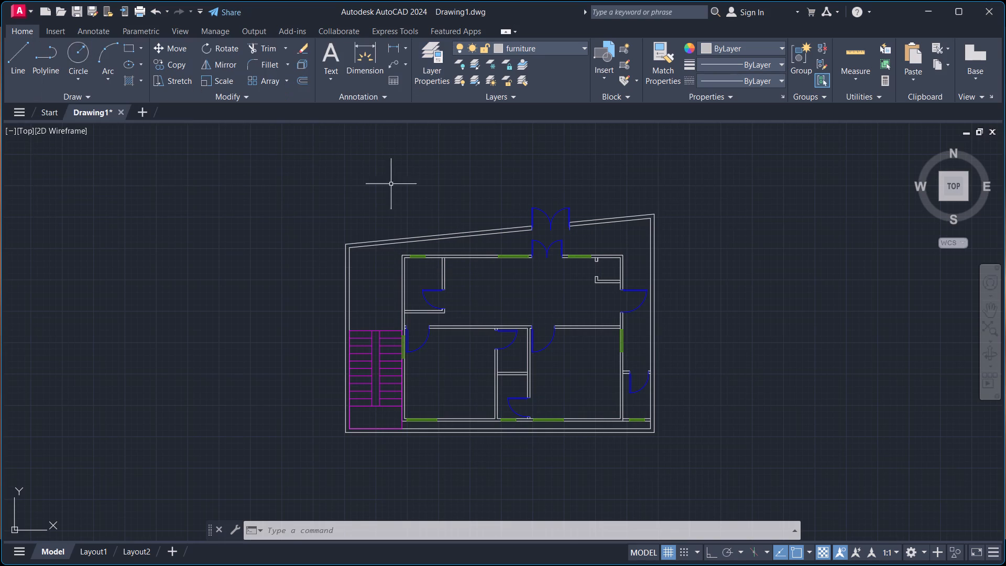
Insert the Bed - Queen block from the recent blocks into the empty area outside the plan, beyond the left boundary wall.
{"action": "key", "text": "i"}
{"action": "key", "text": "Return"}
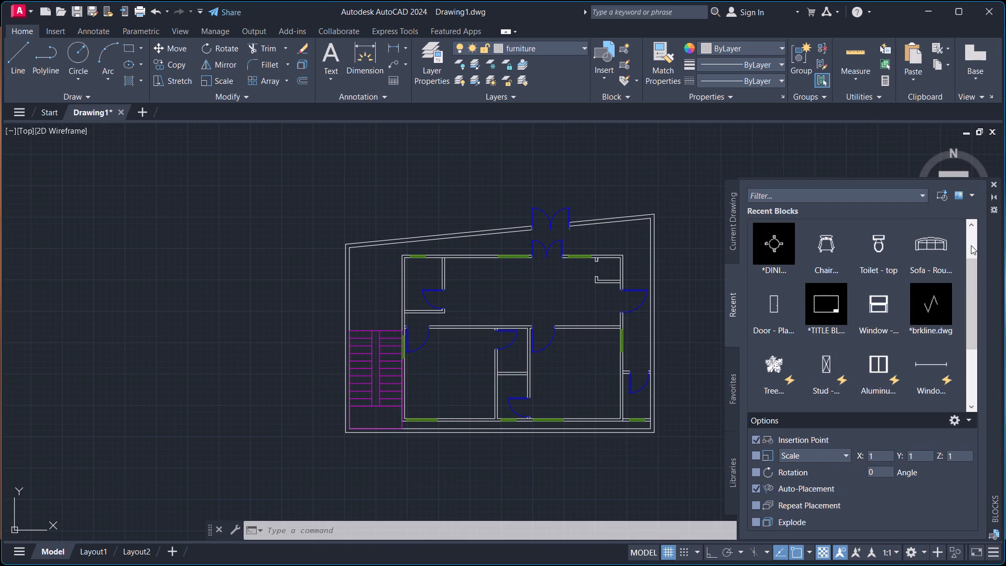
{"action": "scroll", "coordinate": [971, 245], "scroll_direction": "down", "scroll_amount": 3}
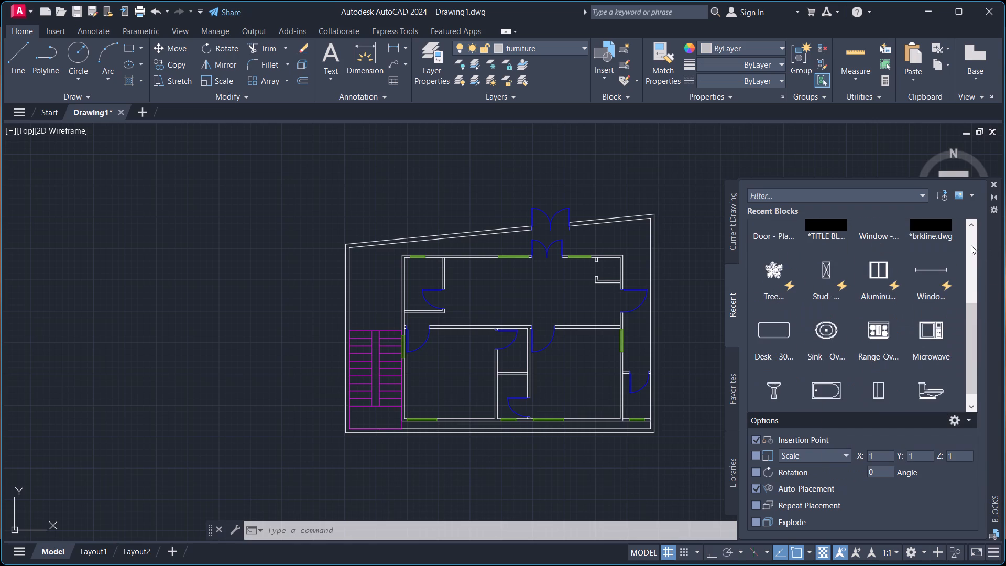
{"action": "scroll", "coordinate": [971, 245], "scroll_direction": "down", "scroll_amount": 3}
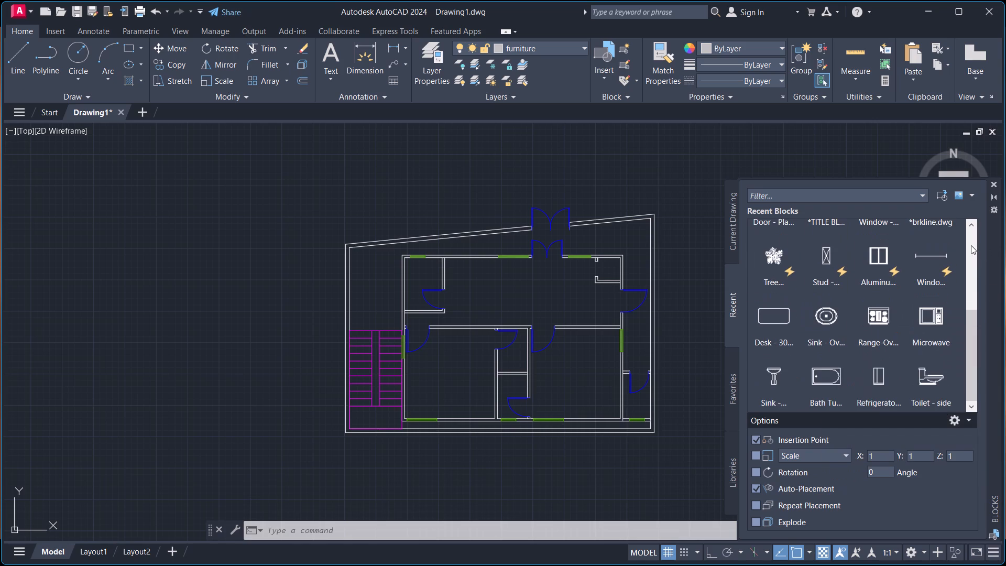
{"action": "scroll", "coordinate": [971, 245], "scroll_direction": "down", "scroll_amount": 2}
{"action": "scroll", "coordinate": [971, 245], "scroll_direction": "up", "scroll_amount": 2}
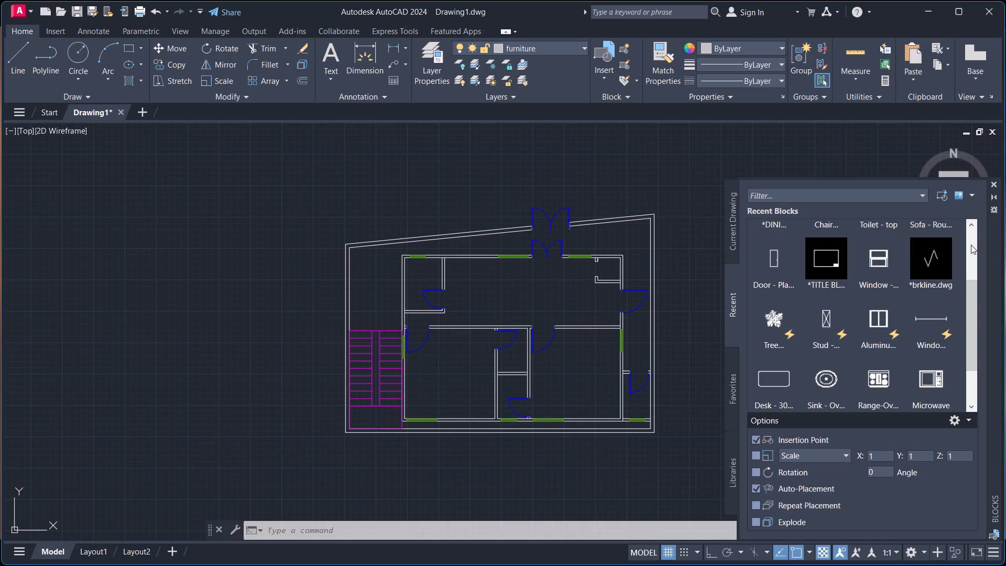
{"action": "scroll", "coordinate": [971, 245], "scroll_direction": "up", "scroll_amount": 4}
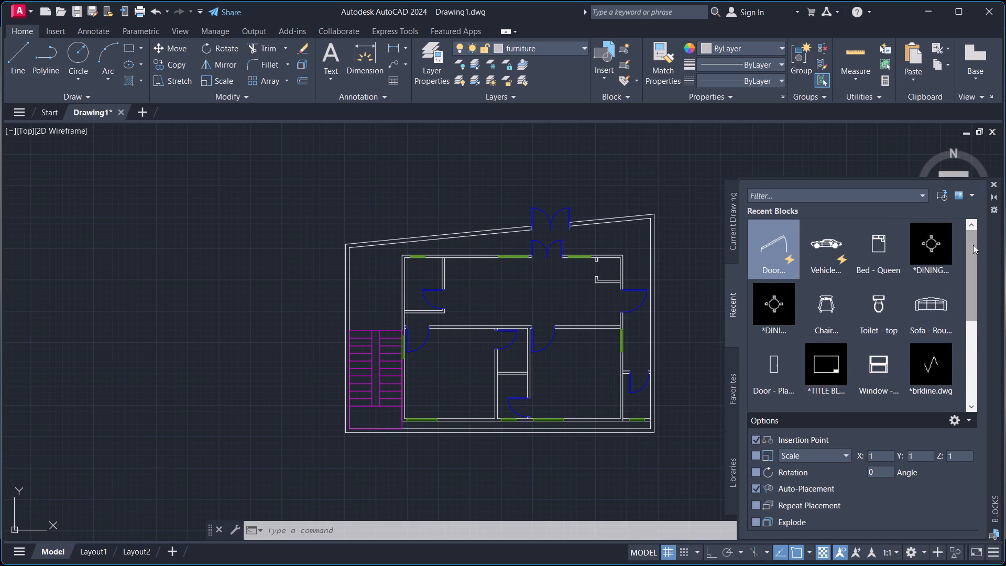
{"action": "scroll", "coordinate": [973, 245], "scroll_direction": "up", "scroll_amount": 1}
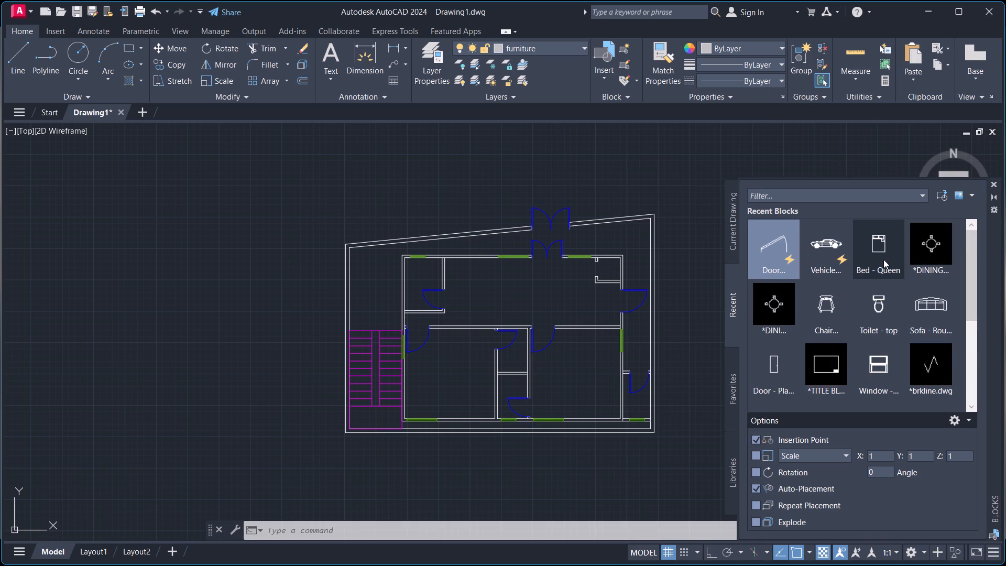
{"action": "left_click", "coordinate": [874, 246]}
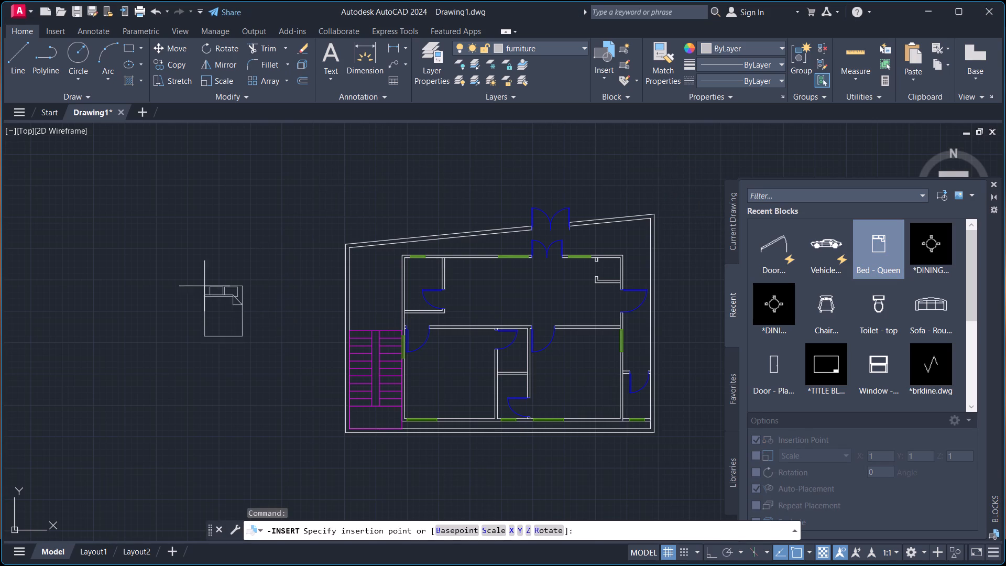
{"action": "left_click", "coordinate": [214, 246]}
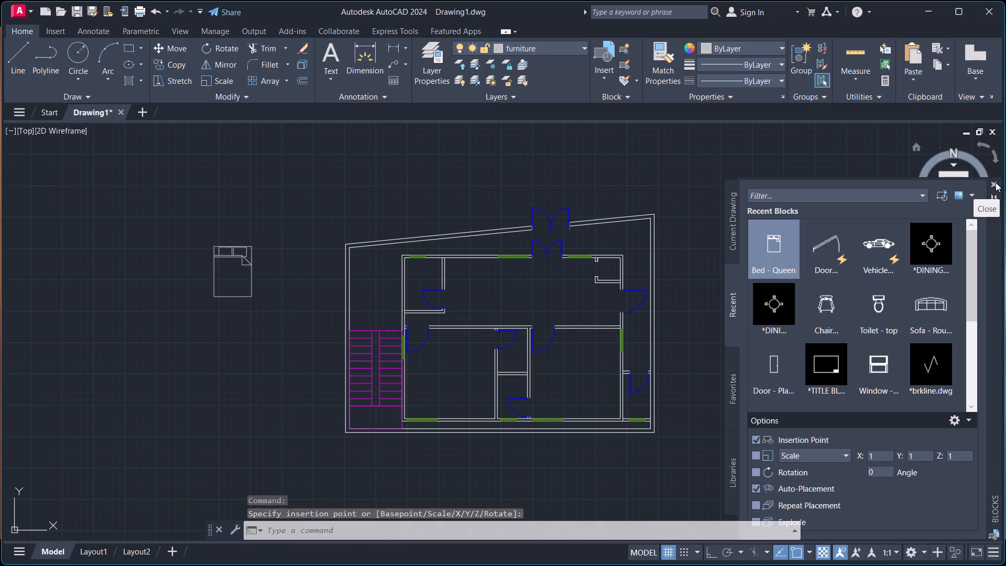
{"action": "left_click", "coordinate": [996, 182]}
Mirror the queen bed about a horizontal line below it with Ortho on, keeping the original.
{"action": "left_click_drag", "start_coordinate": [163, 208], "coordinate": [196, 225]}
{"action": "left_click", "coordinate": [304, 321]}
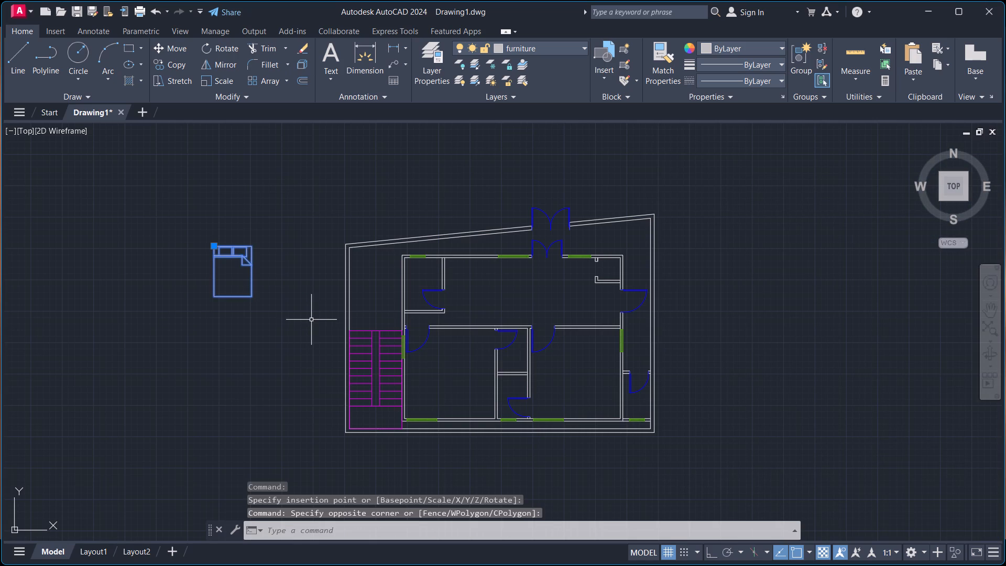
{"action": "type", "text": "mi"}
{"action": "key", "text": "Return"}
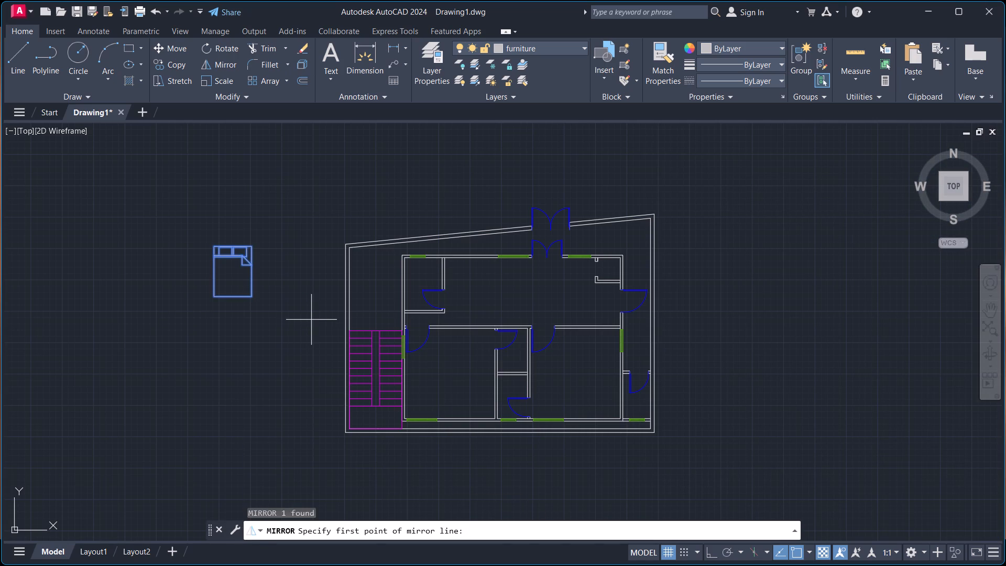
{"action": "left_click", "coordinate": [237, 329]}
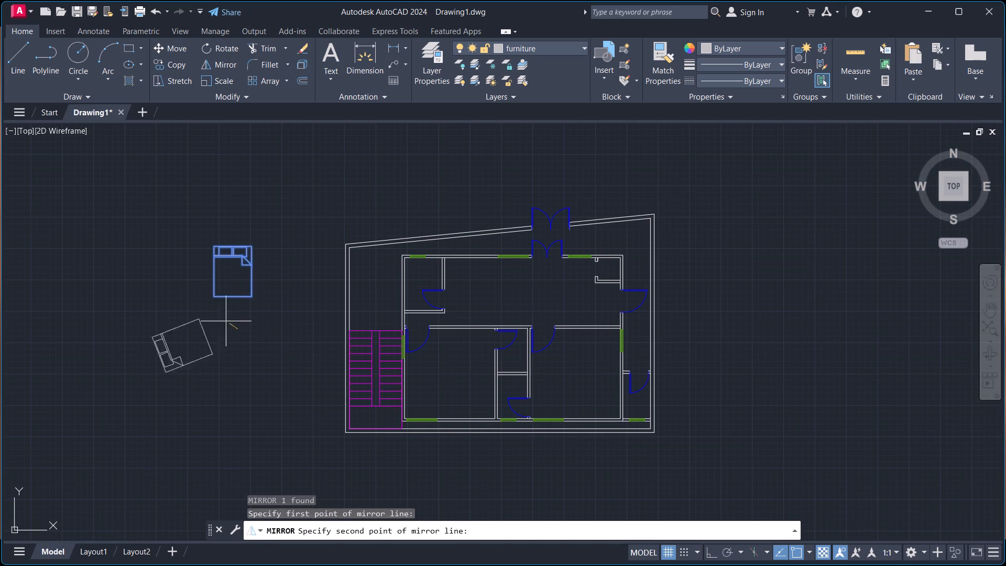
{"action": "key", "text": "F8"}
{"action": "left_click", "coordinate": [265, 345]}
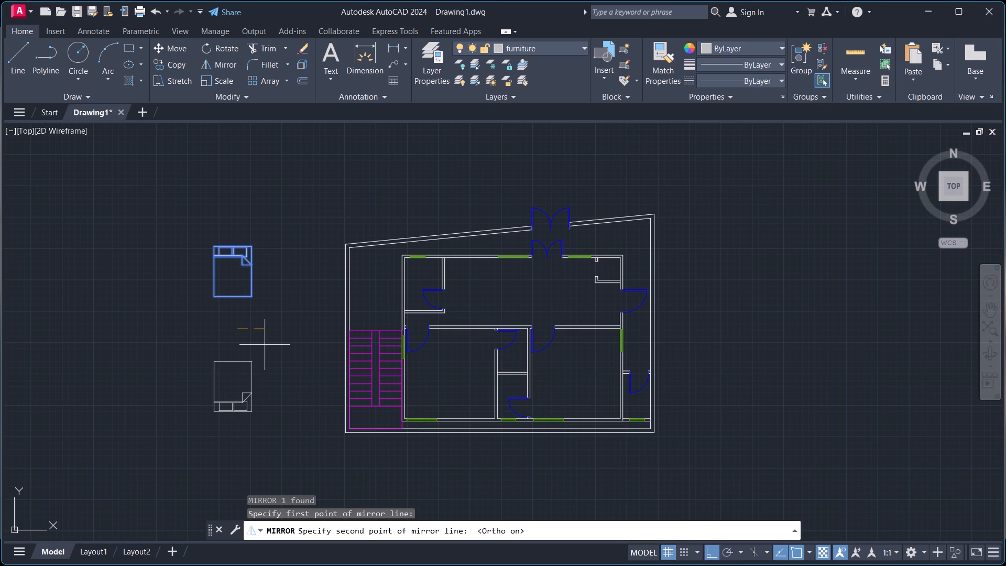
{"action": "key", "text": "Return"}
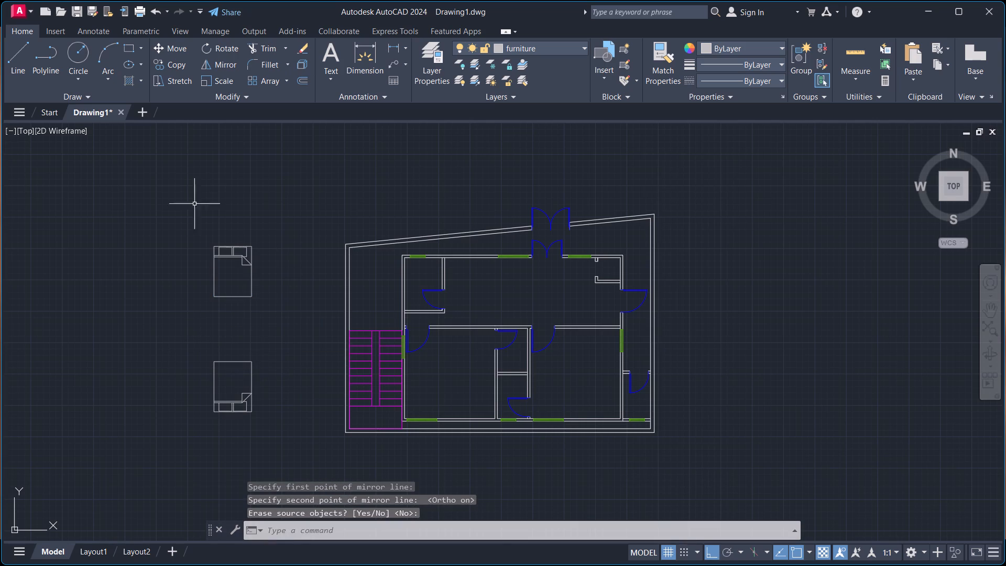
Rotate the original upper bed 90 degrees clockwise about its lower-right corner, so its pillows face the plan.
{"action": "left_click_drag", "start_coordinate": [181, 219], "coordinate": [197, 232]}
{"action": "left_click", "coordinate": [278, 331]}
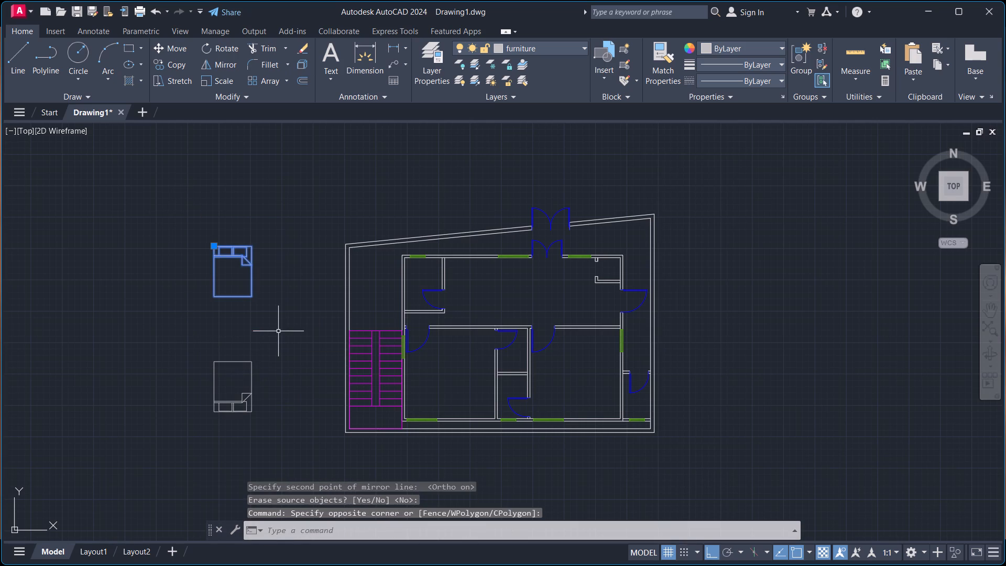
{"action": "type", "text": "ro"}
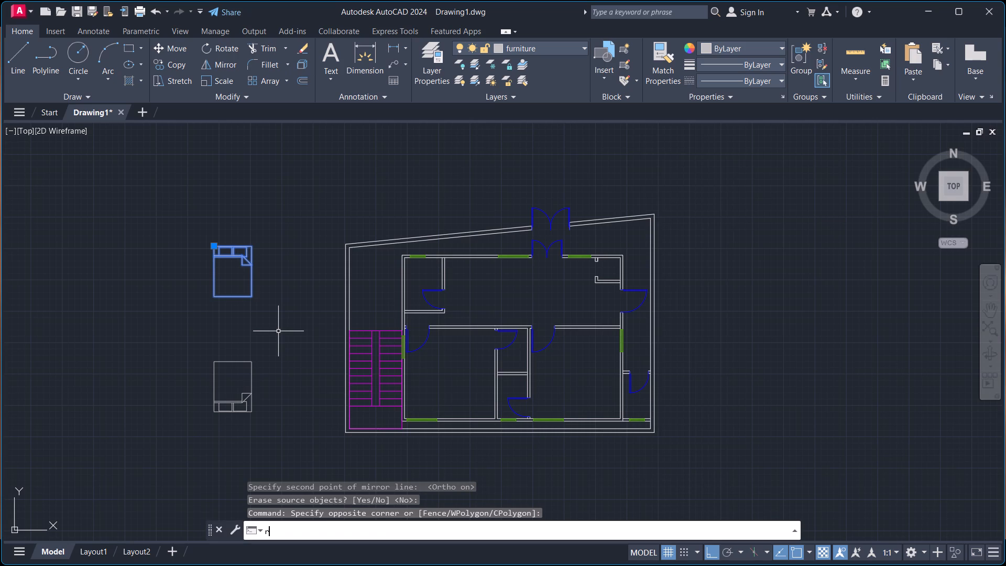
{"action": "key", "text": "Return"}
{"action": "left_click", "coordinate": [257, 301]}
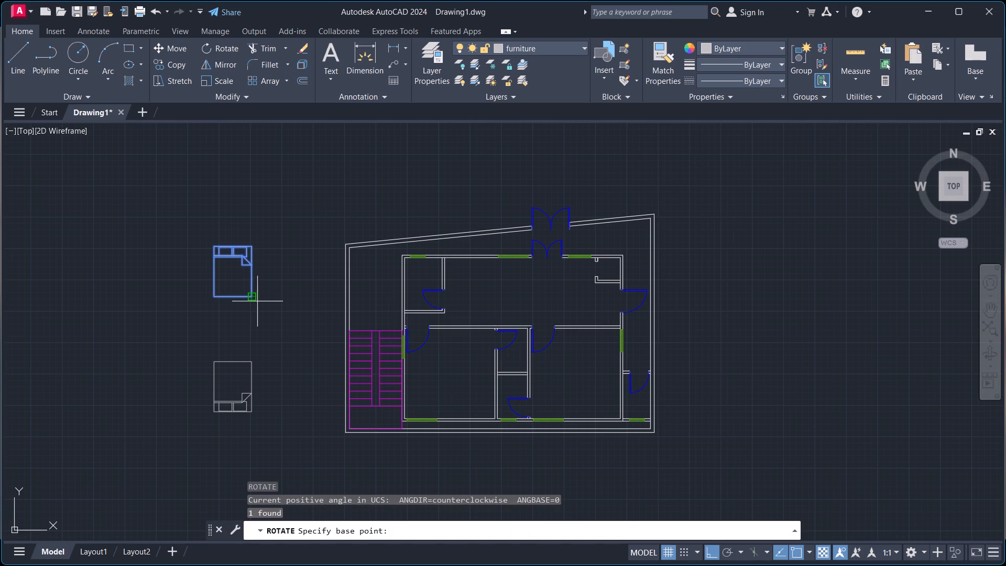
{"action": "left_click", "coordinate": [249, 314]}
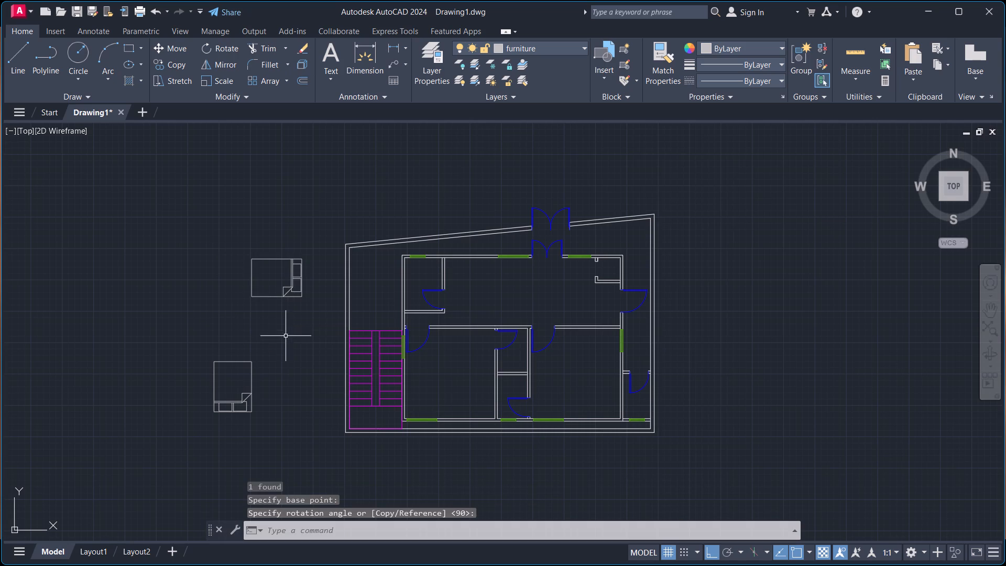
Move the mirrored bed by its lower-right corner into the bottom-right bedroom, pillows against the bottom wall near the right-hand corner, with Ortho off.
{"action": "left_click", "coordinate": [204, 347]}
{"action": "left_click", "coordinate": [269, 436]}
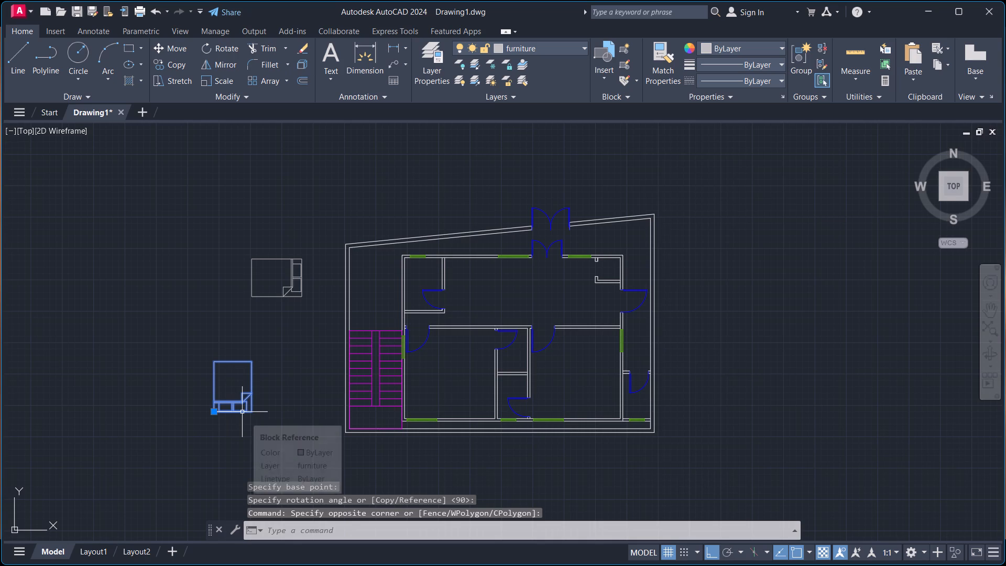
{"action": "key", "text": "m"}
{"action": "key", "text": "Return"}
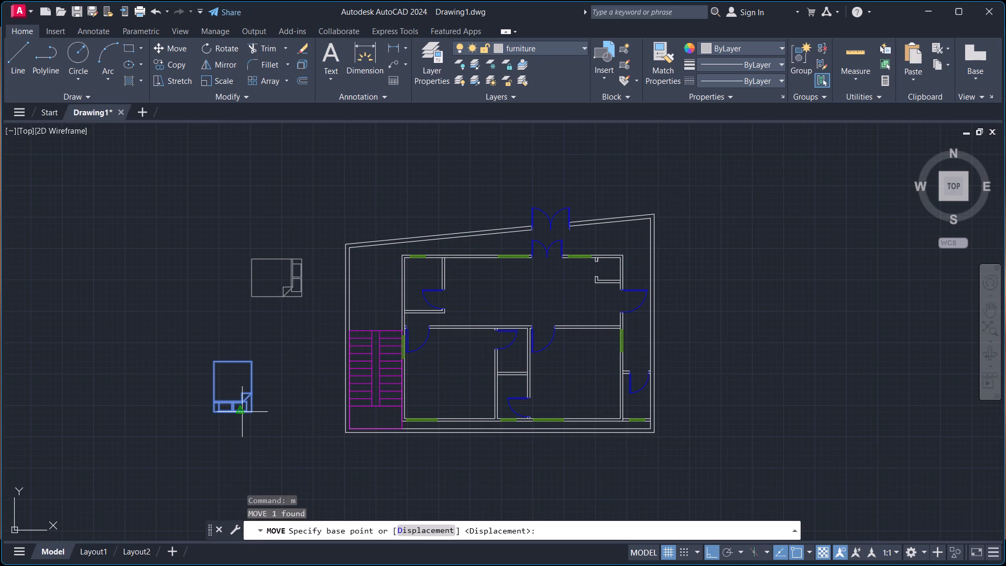
{"action": "left_click_drag", "start_coordinate": [253, 415], "coordinate": [260, 416]}
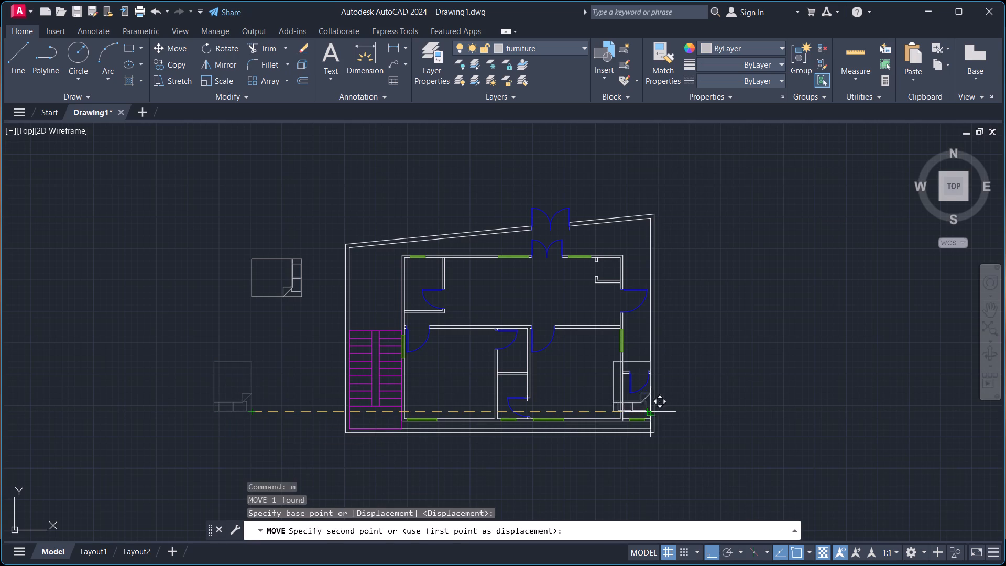
{"action": "scroll", "coordinate": [615, 423], "scroll_direction": "up", "scroll_amount": 3}
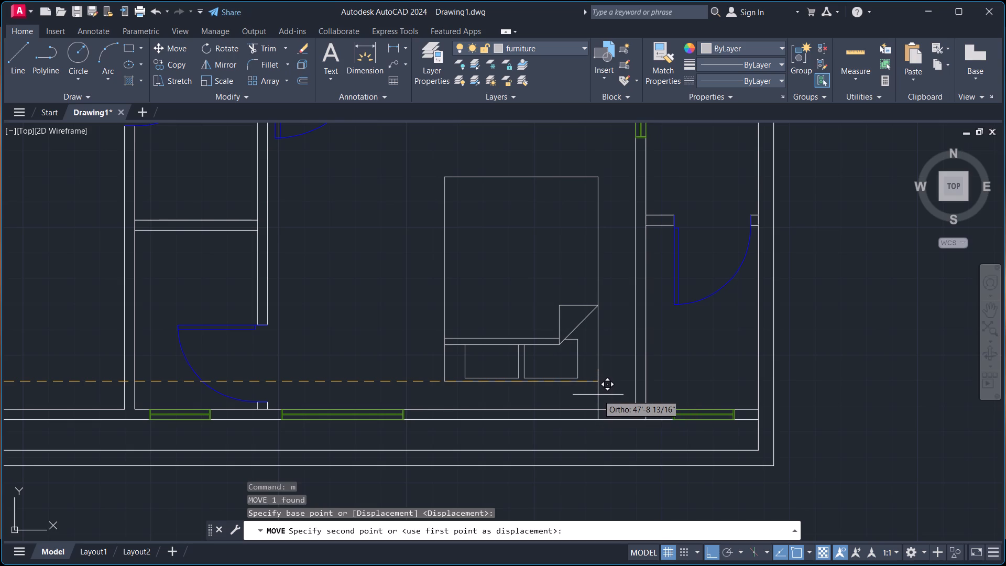
{"action": "key", "text": "F8"}
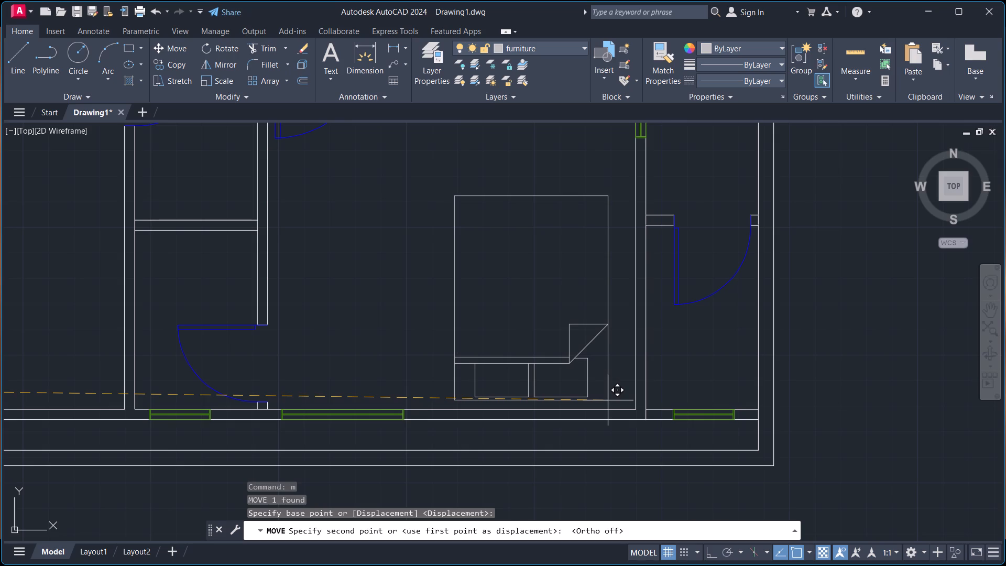
{"action": "left_click", "coordinate": [608, 400]}
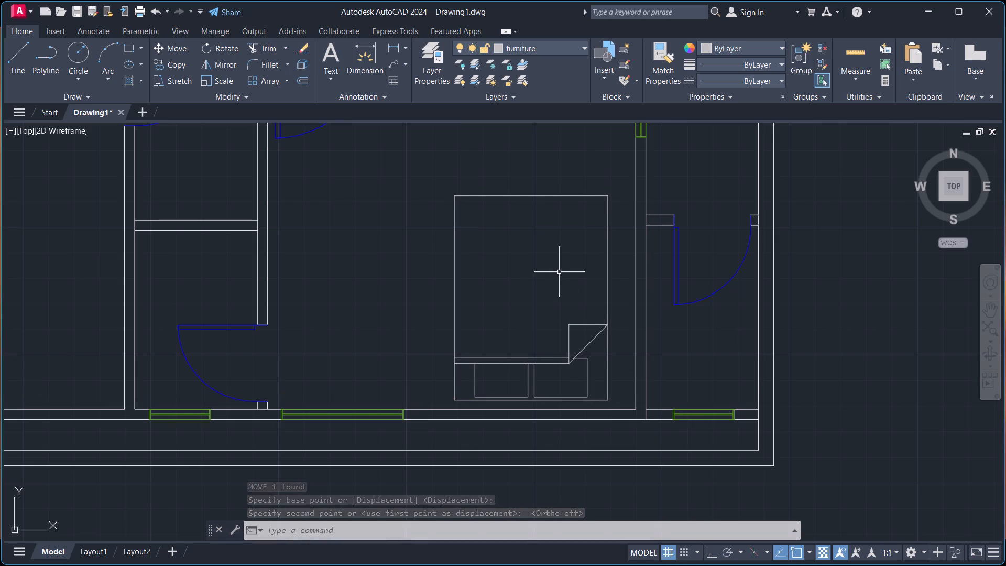
{"action": "scroll", "coordinate": [575, 237], "scroll_direction": "down", "scroll_amount": 1}
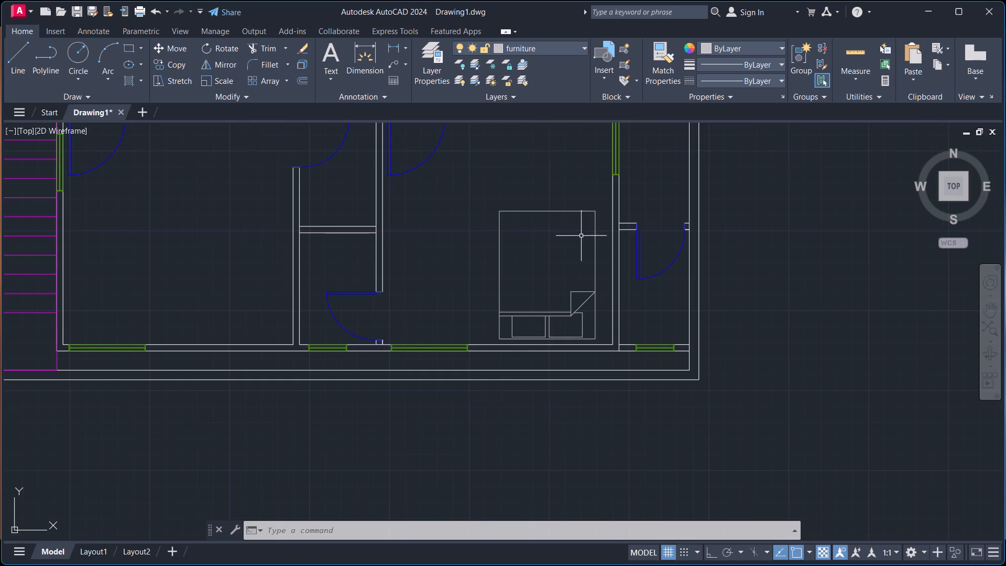
Move the rotated queen bed by its upper-right corner into the bedroom beside the staircase, pillows against the right-hand partition wall.
{"action": "scroll", "coordinate": [600, 220], "scroll_direction": "down", "scroll_amount": 2}
{"action": "middle_click_drag", "start_coordinate": [567, 190], "coordinate": [578, 206]}
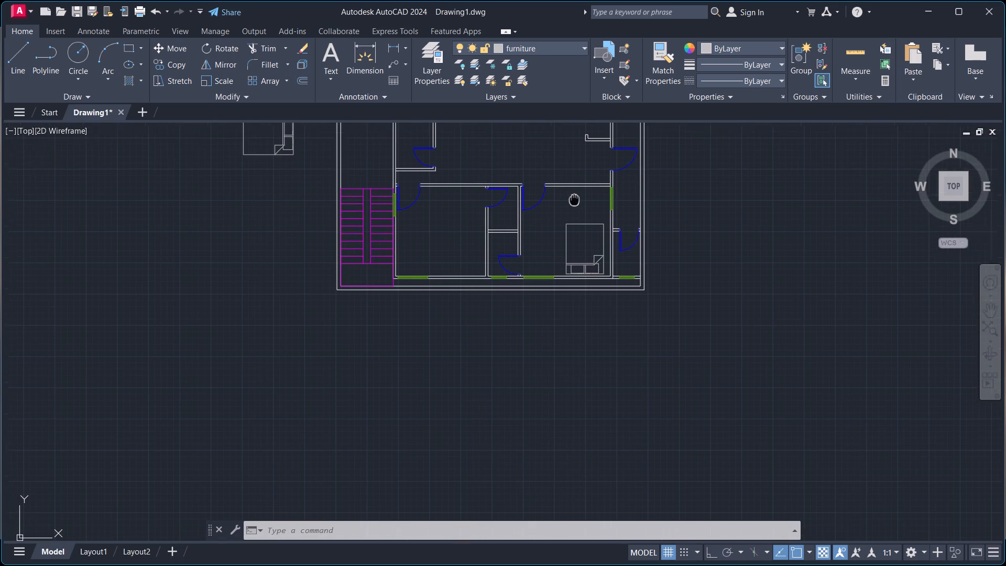
{"action": "middle_click_drag", "start_coordinate": [578, 206], "coordinate": [594, 258]}
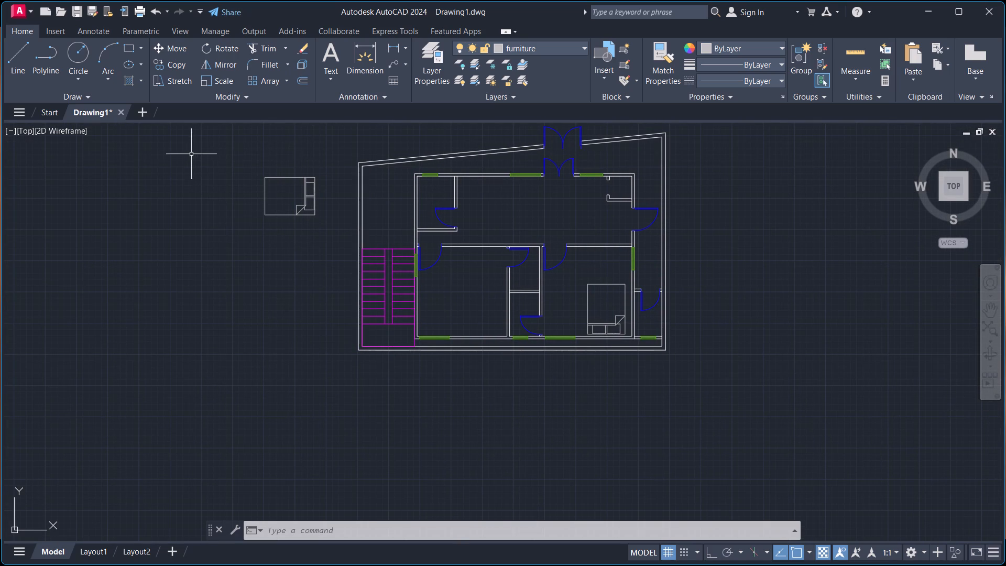
{"action": "left_click_drag", "start_coordinate": [191, 154], "coordinate": [196, 161]}
{"action": "left_click", "coordinate": [335, 276]}
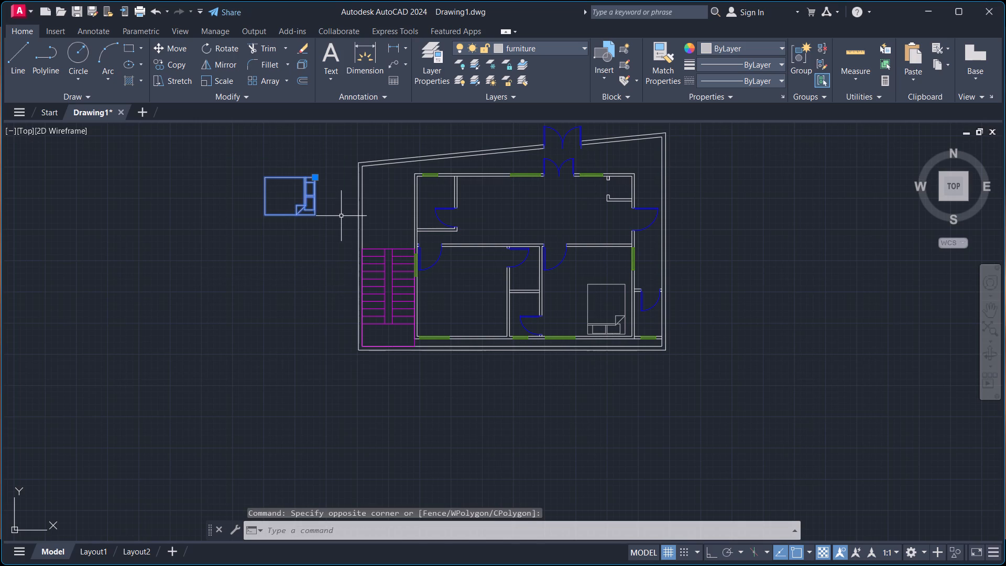
{"action": "key", "text": "m"}
{"action": "key", "text": "Return"}
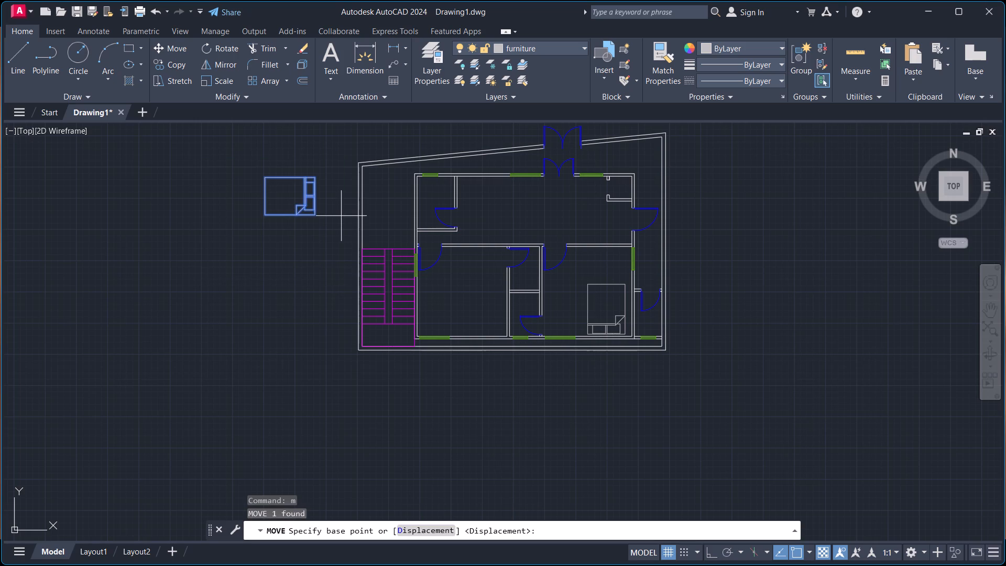
{"action": "left_click", "coordinate": [316, 173]}
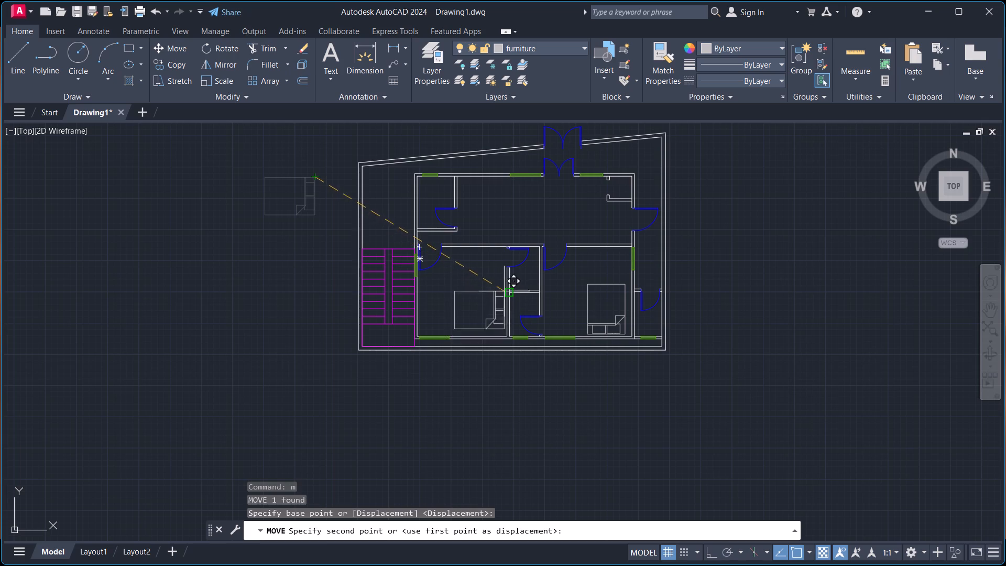
{"action": "scroll", "coordinate": [504, 289], "scroll_direction": "up", "scroll_amount": 2}
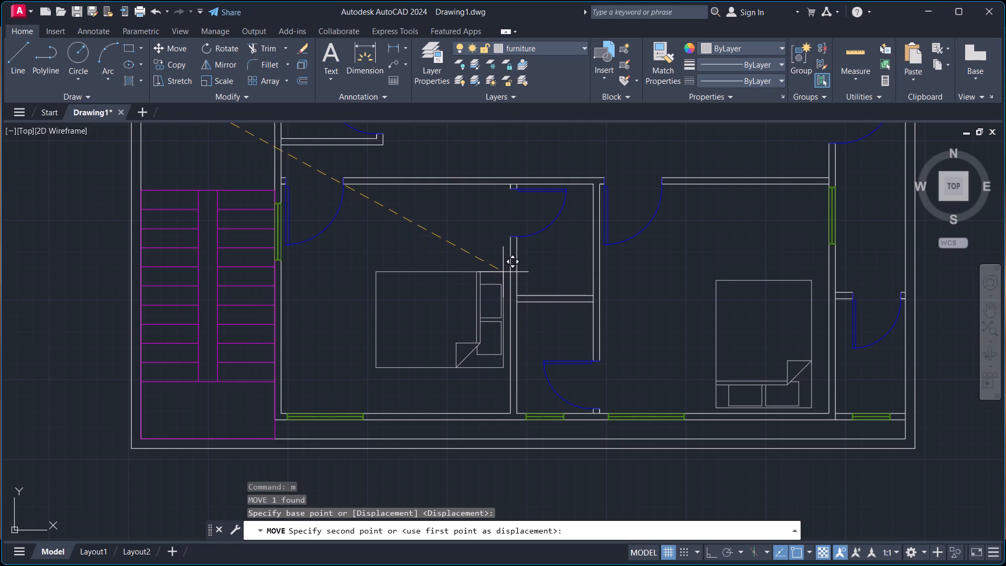
{"action": "left_click", "coordinate": [503, 272]}
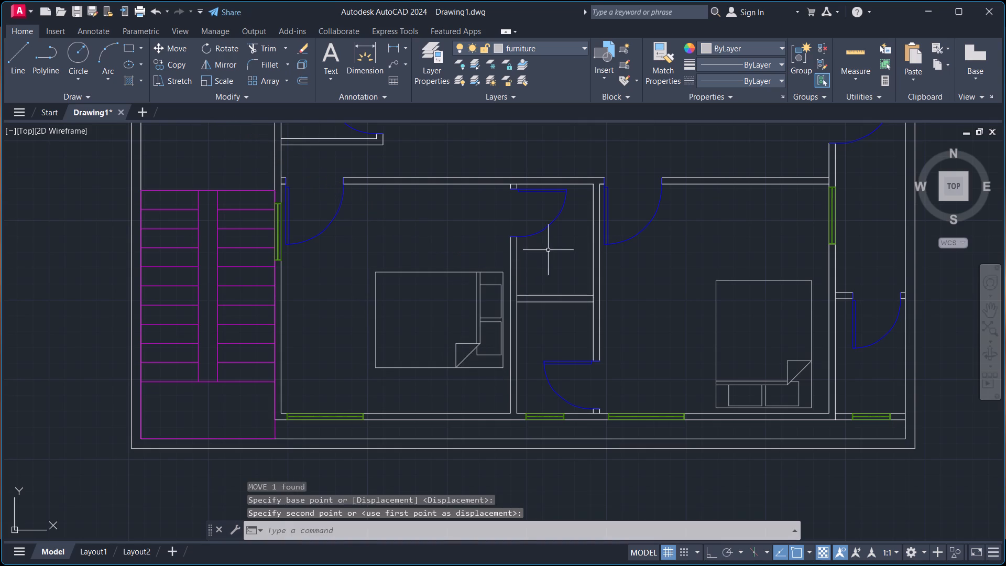
Open DesignCenter and display the blocks contained in Home - Space Planner.dwg.
{"action": "scroll", "coordinate": [564, 251], "scroll_direction": "down", "scroll_amount": 1}
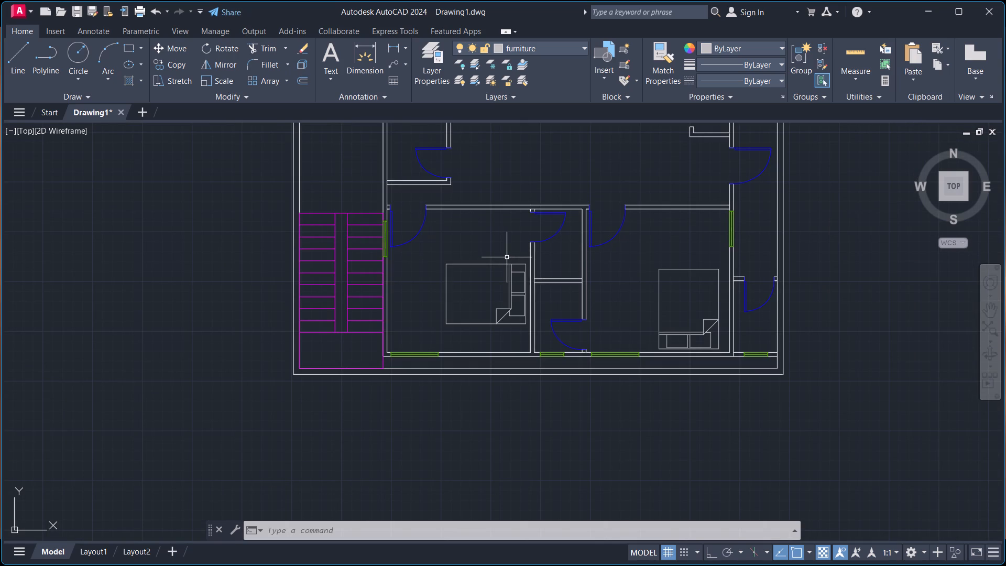
{"action": "scroll", "coordinate": [483, 226], "scroll_direction": "down", "scroll_amount": 2}
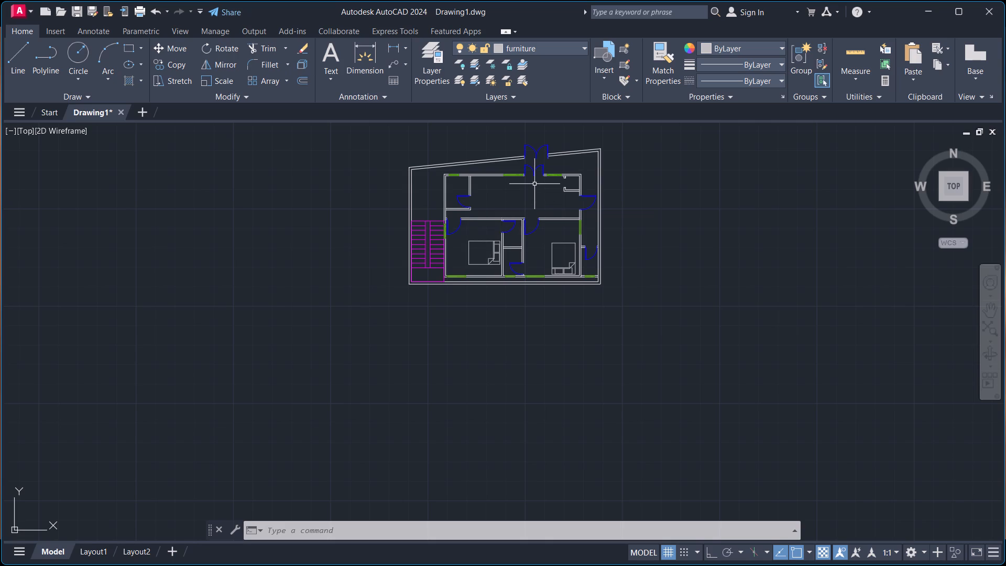
{"action": "scroll", "coordinate": [534, 184], "scroll_direction": "up", "scroll_amount": 1}
{"action": "middle_click_drag", "start_coordinate": [520, 194], "coordinate": [512, 210]}
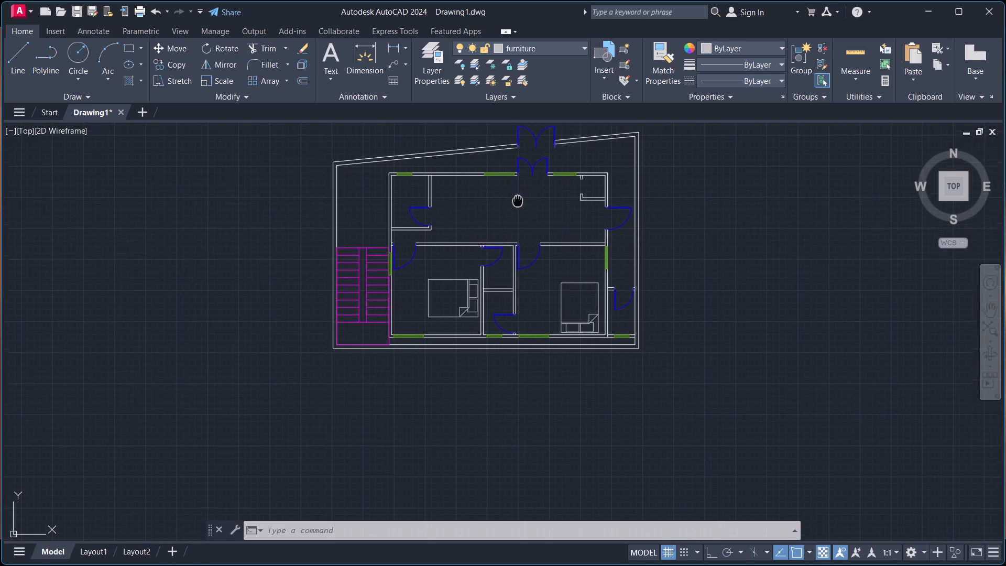
{"action": "middle_click_drag", "start_coordinate": [512, 210], "coordinate": [486, 285]}
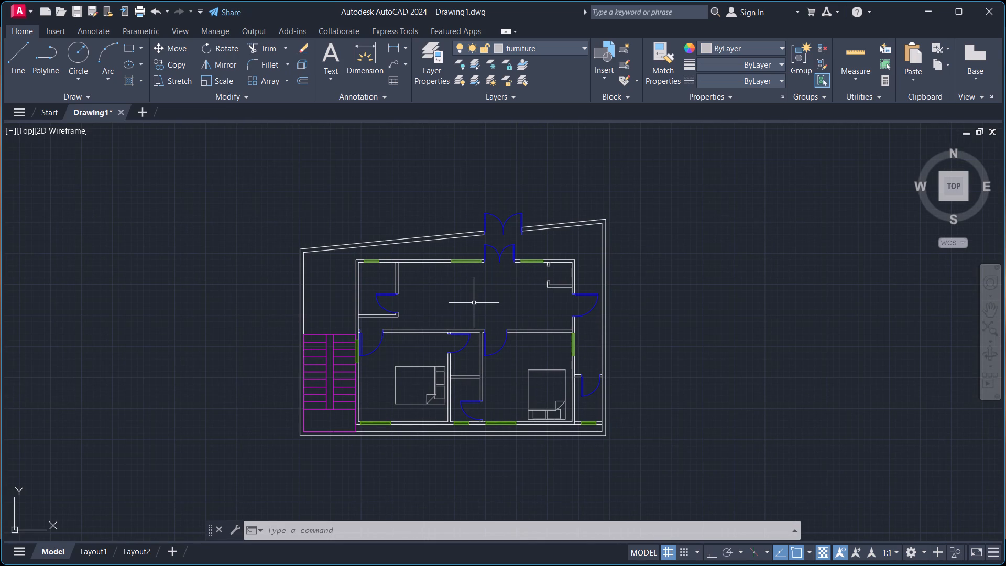
{"action": "type", "text": "dc"}
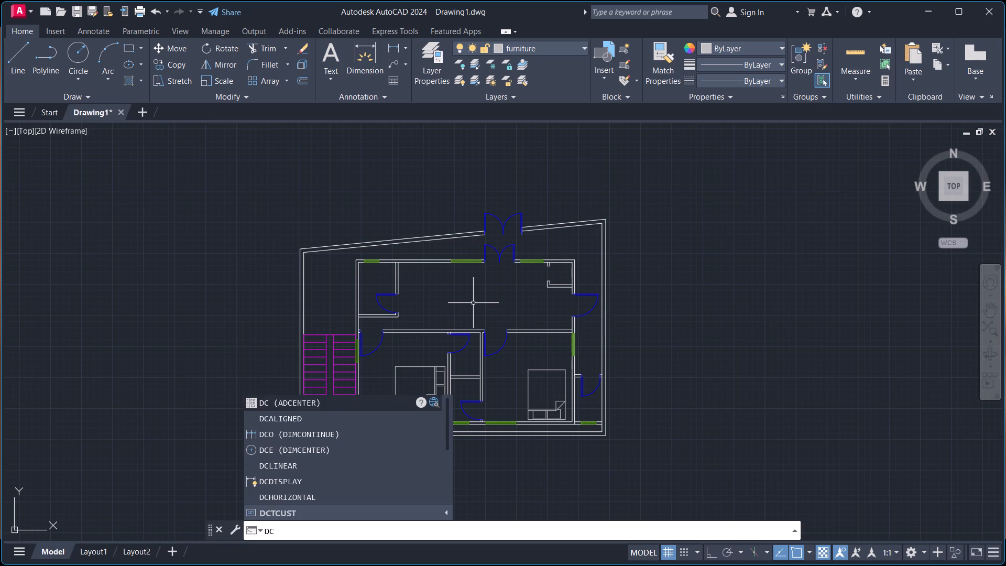
{"action": "key", "text": "Return"}
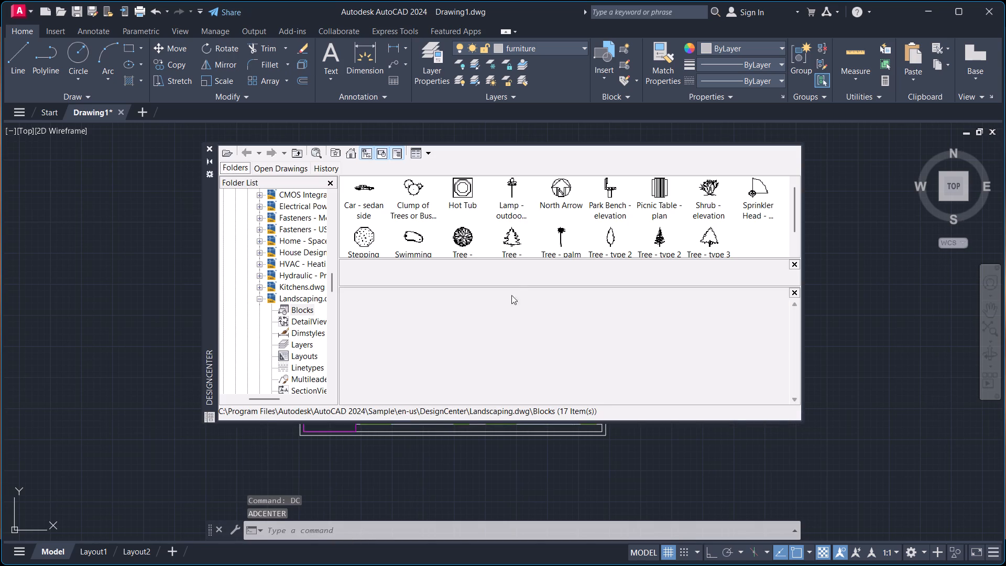
{"action": "left_click", "coordinate": [298, 242]}
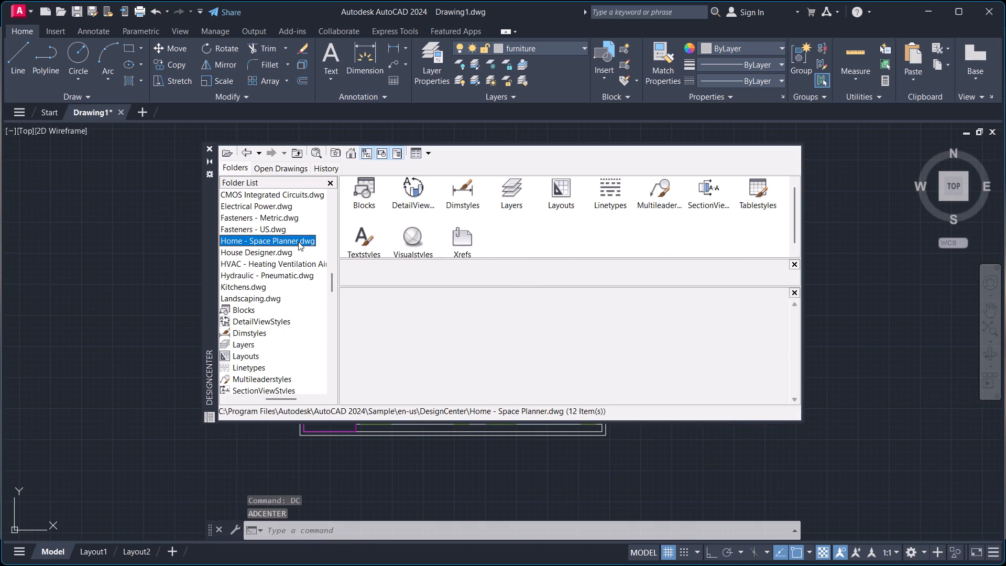
{"action": "left_click", "coordinate": [360, 196]}
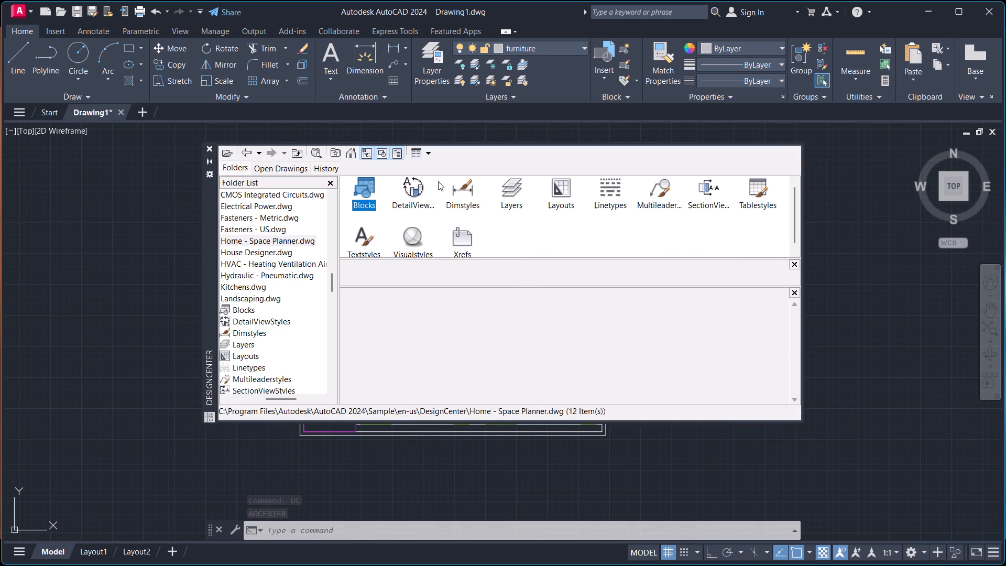
{"action": "left_click", "coordinate": [356, 192]}
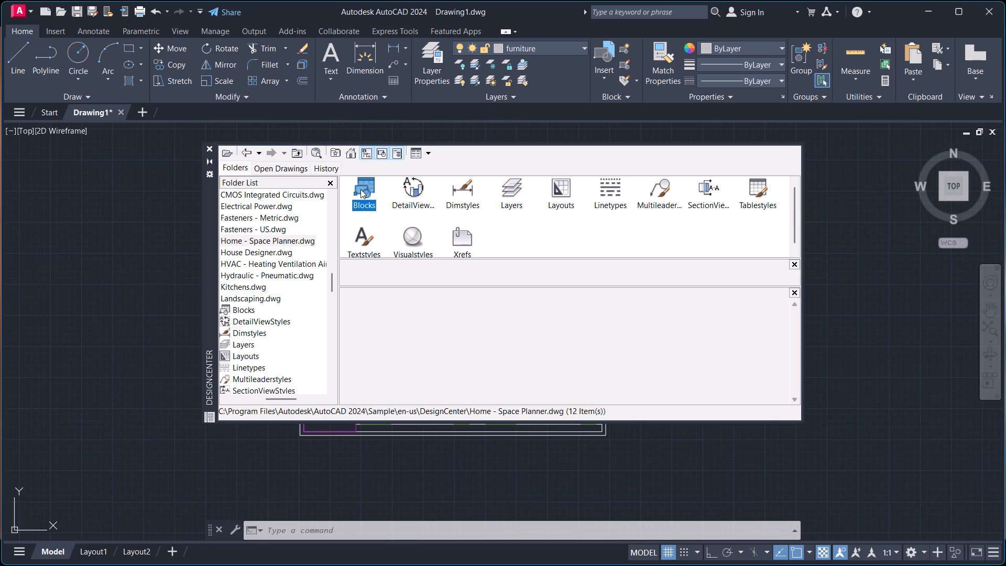
{"action": "double_click", "coordinate": [365, 187]}
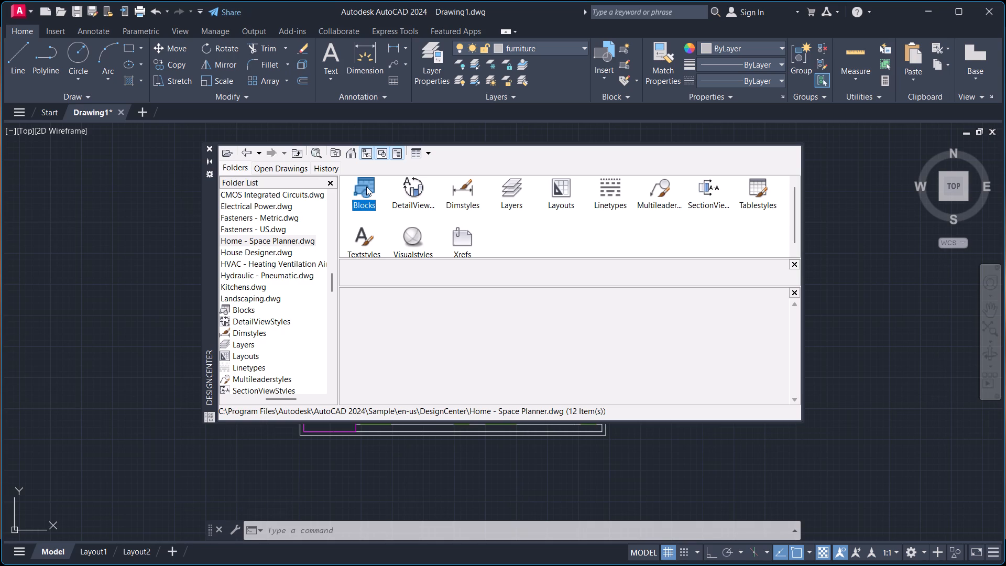
{"action": "double_click", "coordinate": [362, 198]}
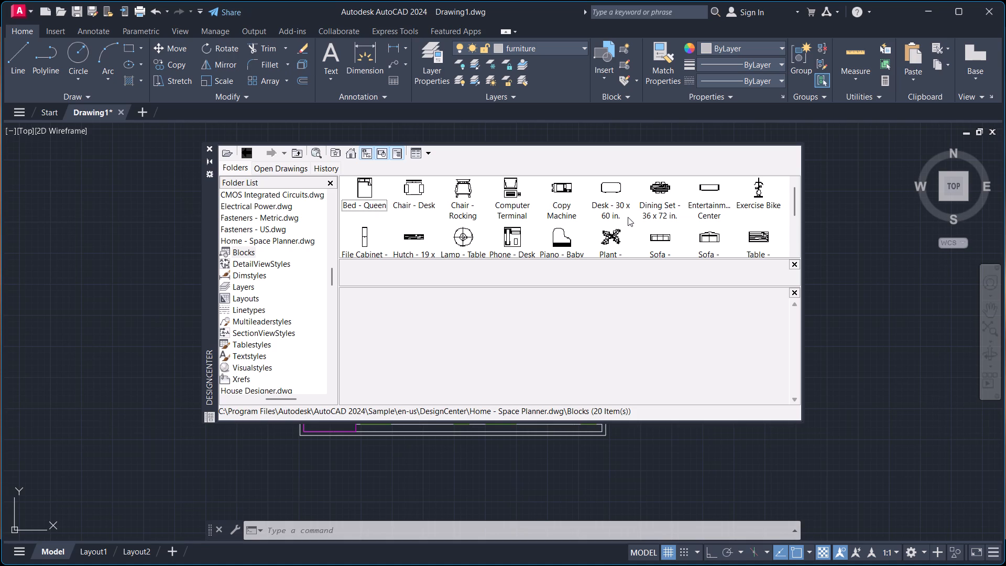
Choose the Sofa - Roundback 7 ft. block and open its insertion settings.
{"action": "scroll", "coordinate": [557, 222], "scroll_direction": "down", "scroll_amount": 2}
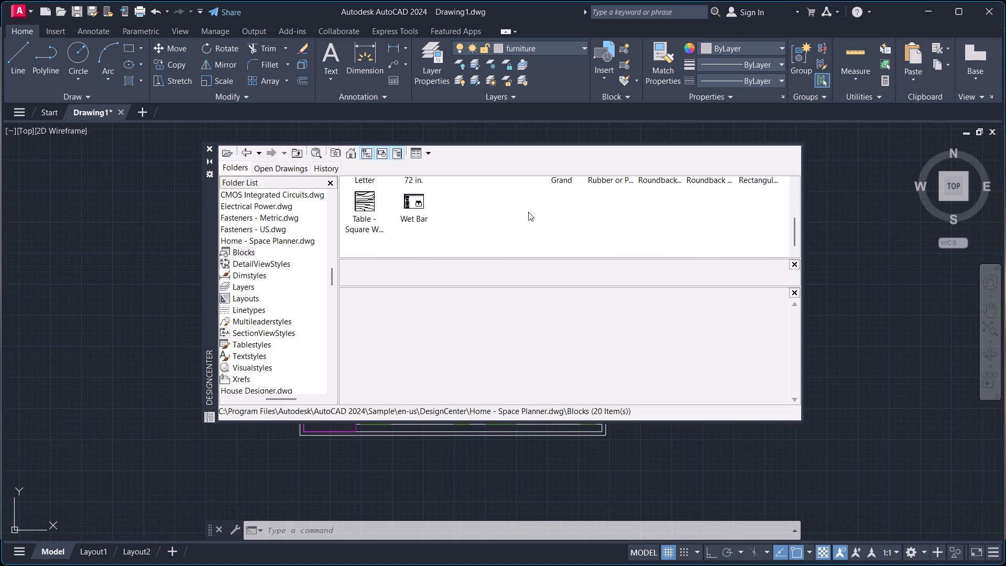
{"action": "scroll", "coordinate": [528, 212], "scroll_direction": "up", "scroll_amount": 1}
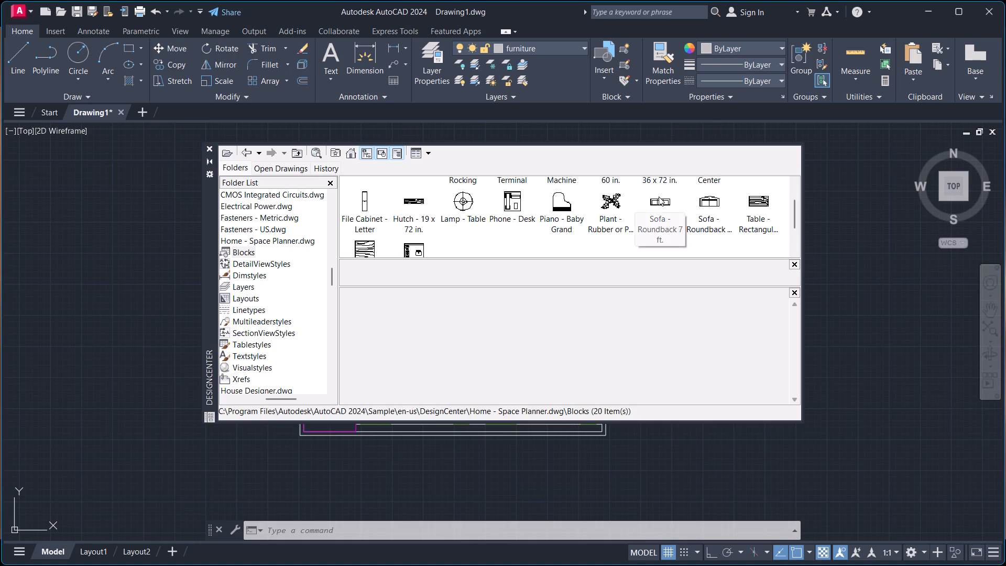
{"action": "left_click", "coordinate": [658, 197]}
{"action": "double_click", "coordinate": [658, 198]}
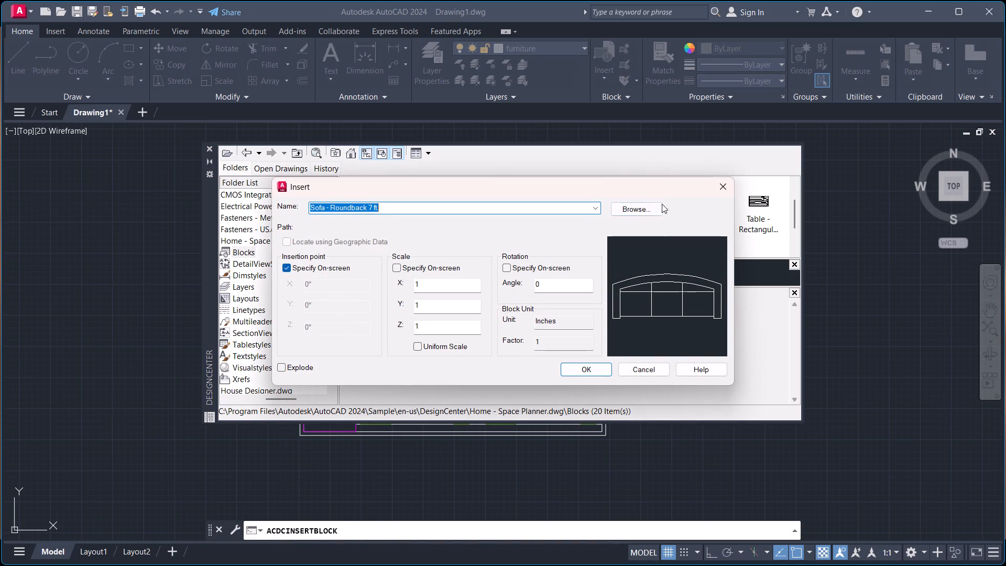
Browse the Documents folder for a drawing file to insert and try to open one named sofa.
{"action": "left_click", "coordinate": [649, 207]}
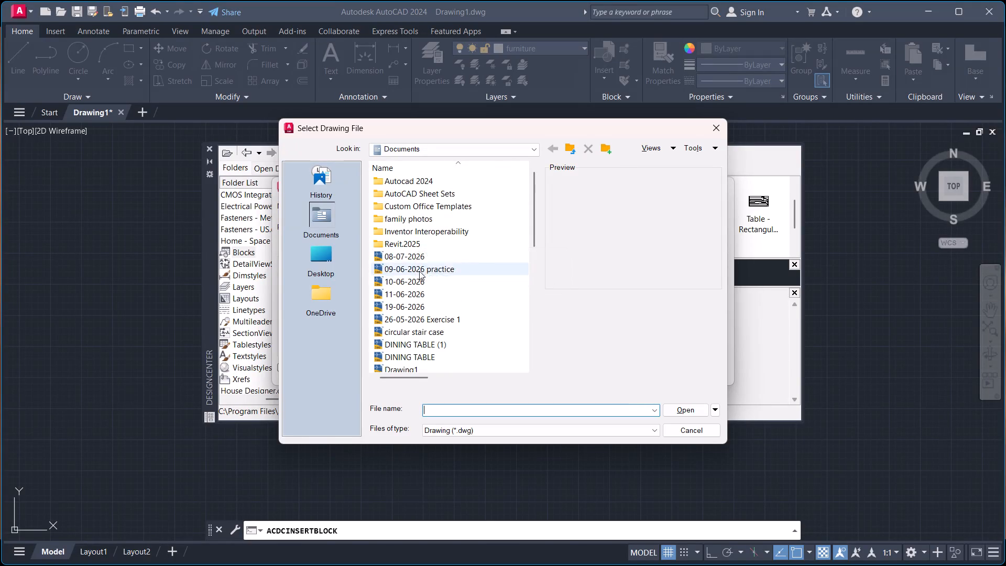
{"action": "scroll", "coordinate": [419, 271], "scroll_direction": "down", "scroll_amount": 4}
{"action": "scroll", "coordinate": [430, 268], "scroll_direction": "up", "scroll_amount": 8}
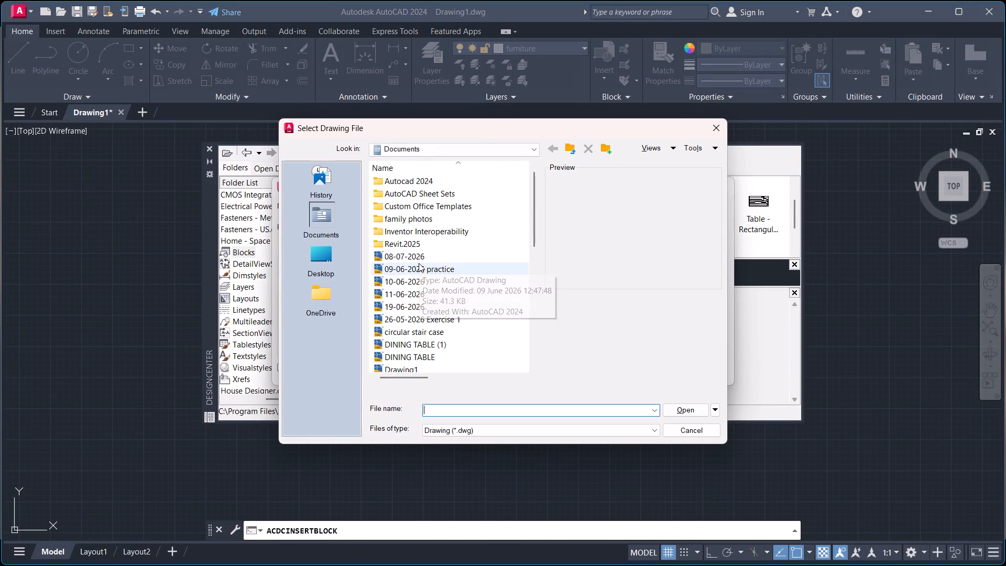
{"action": "left_click", "coordinate": [423, 179]}
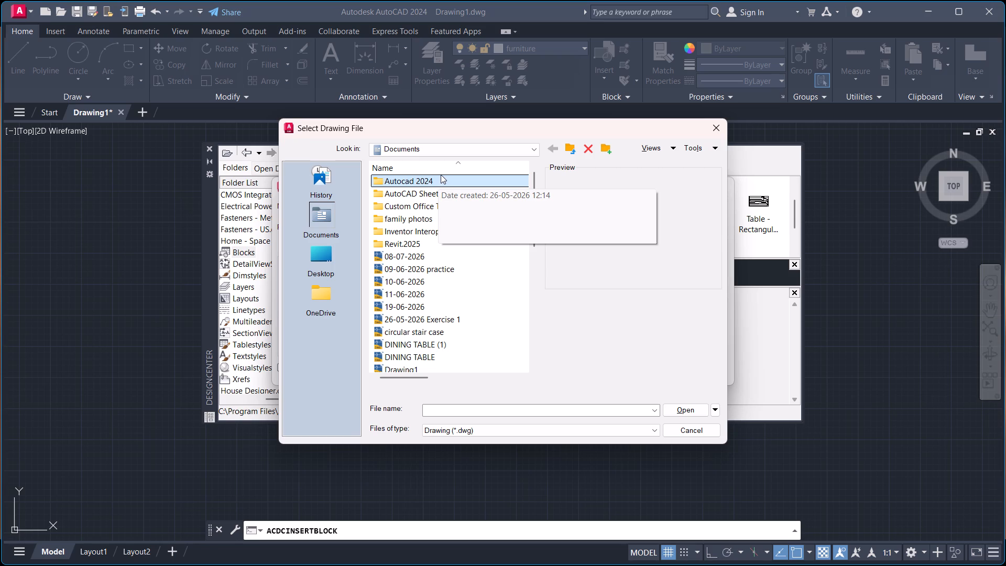
{"action": "left_click", "coordinate": [444, 178]}
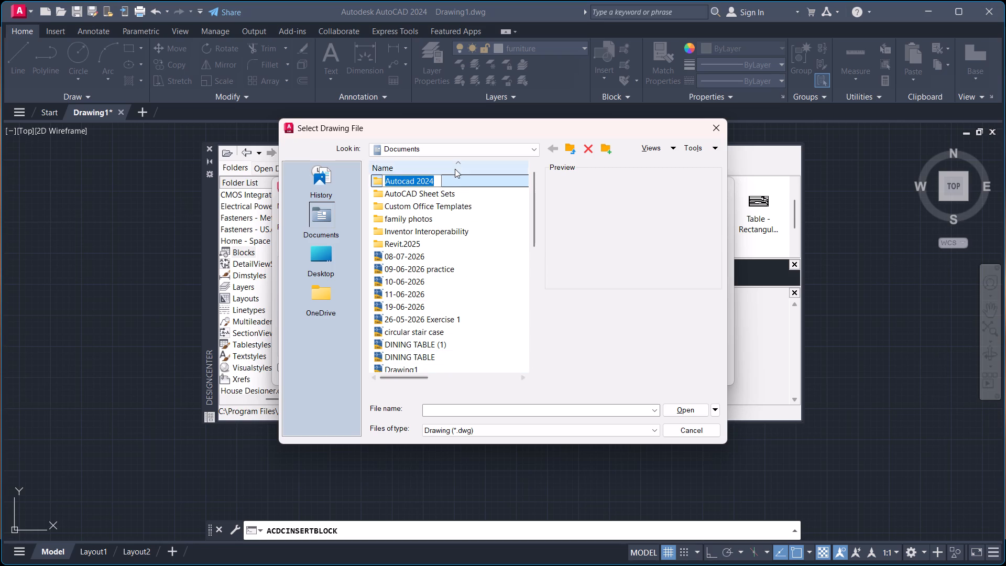
{"action": "left_click", "coordinate": [456, 180]}
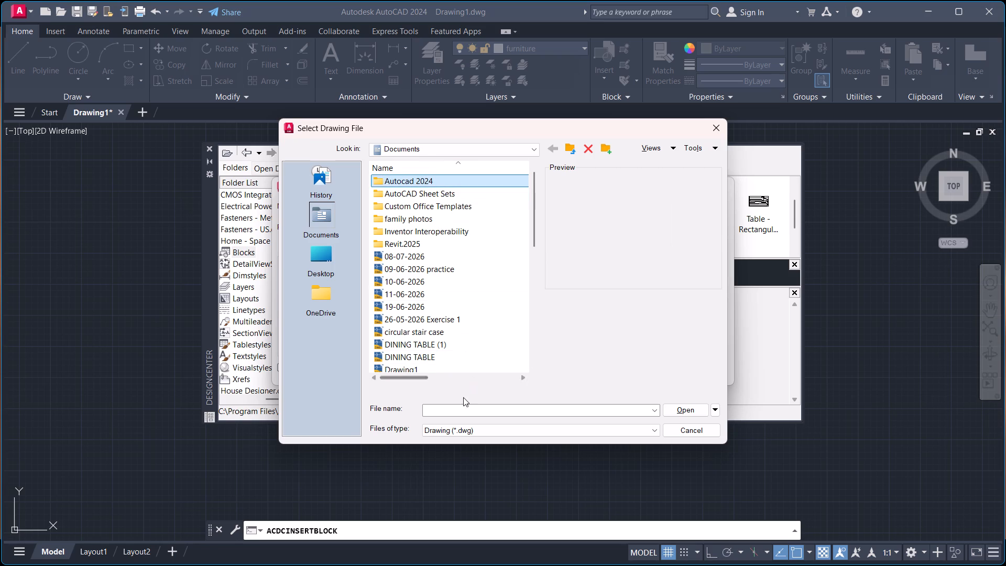
{"action": "left_click", "coordinate": [462, 410]}
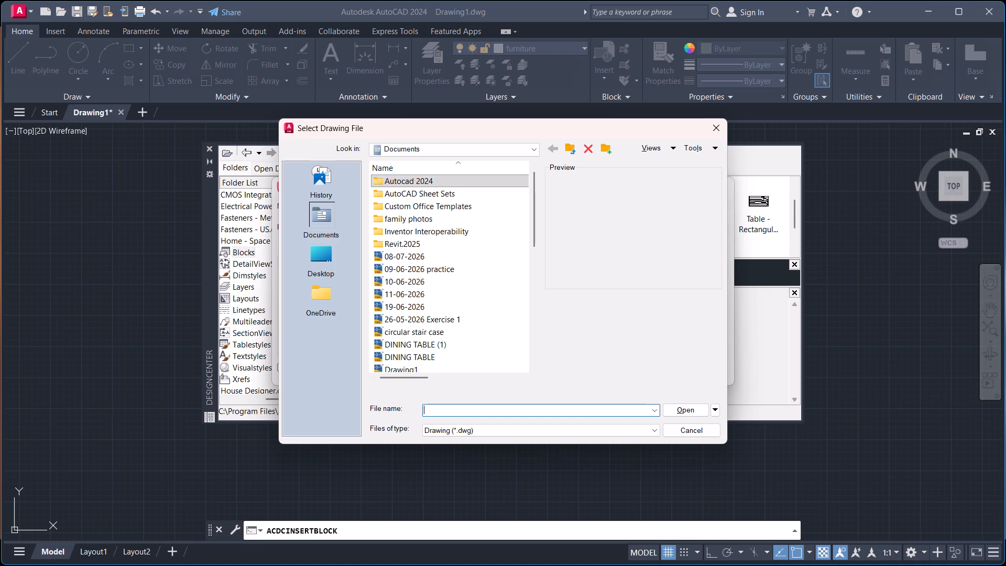
{"action": "type", "text": "sofa"}
{"action": "key", "text": "Return"}
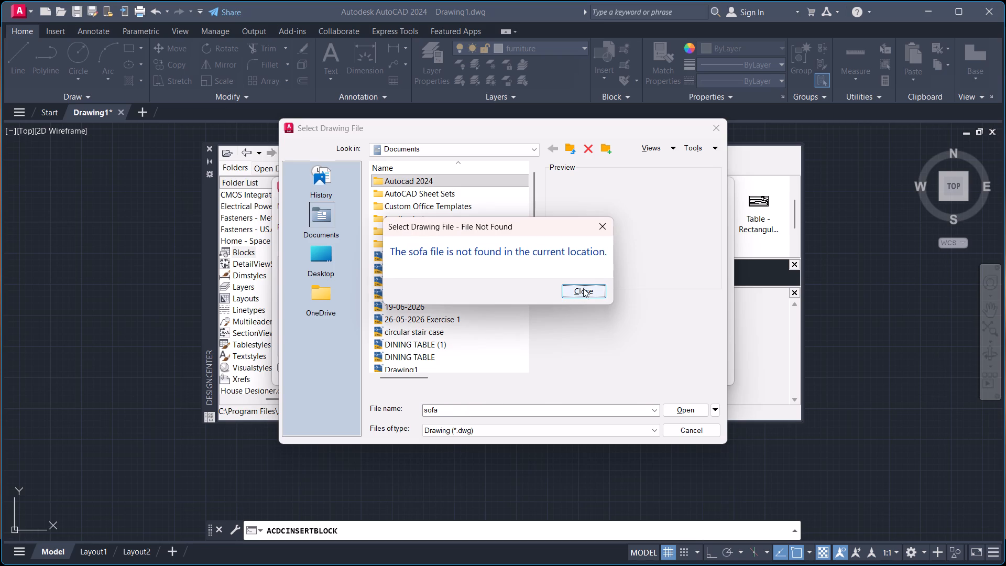
{"action": "left_click", "coordinate": [586, 288]}
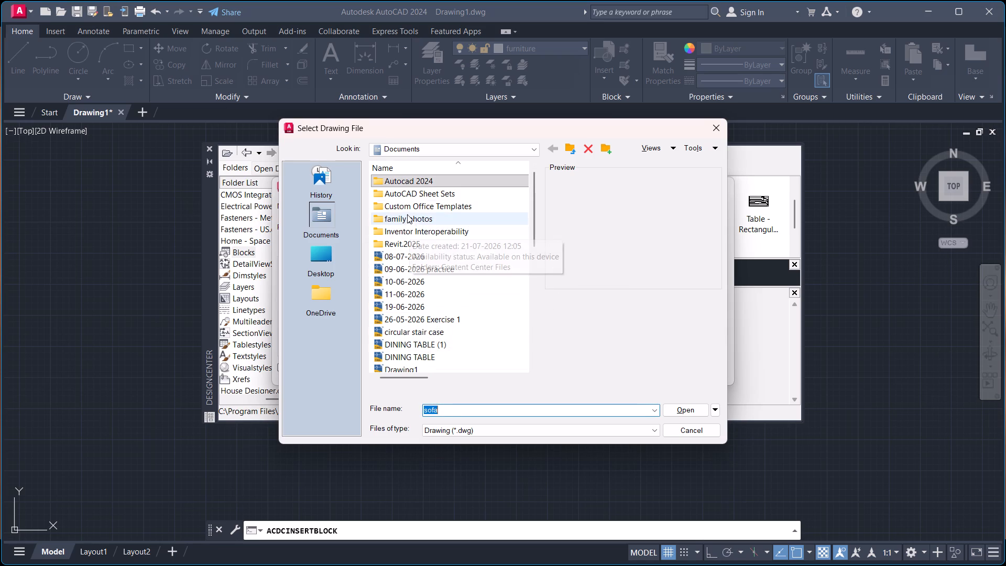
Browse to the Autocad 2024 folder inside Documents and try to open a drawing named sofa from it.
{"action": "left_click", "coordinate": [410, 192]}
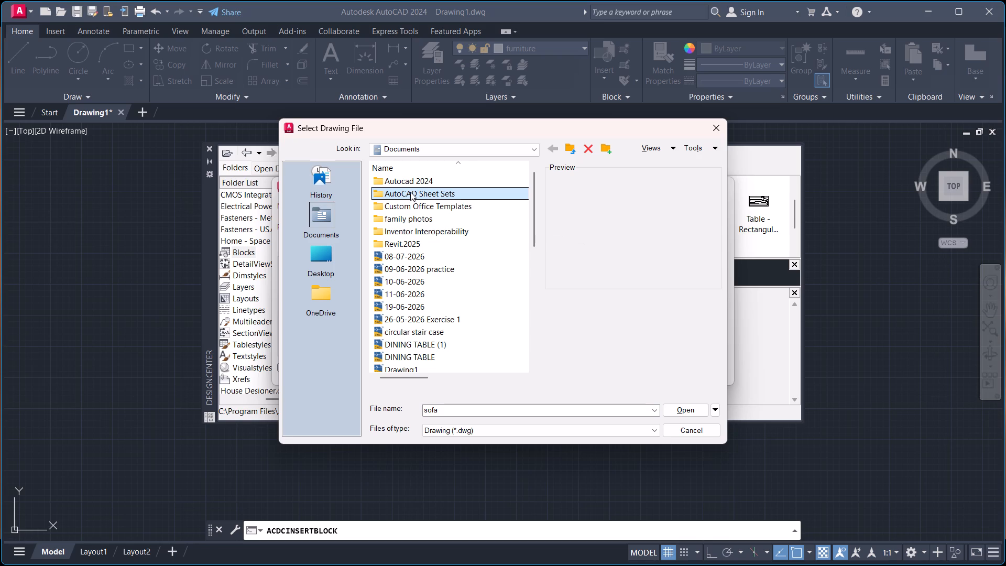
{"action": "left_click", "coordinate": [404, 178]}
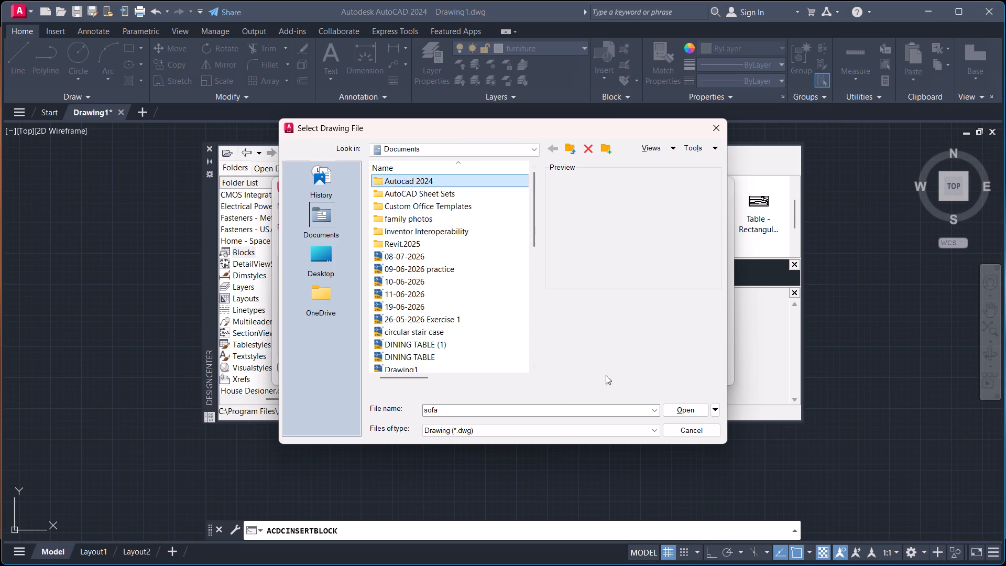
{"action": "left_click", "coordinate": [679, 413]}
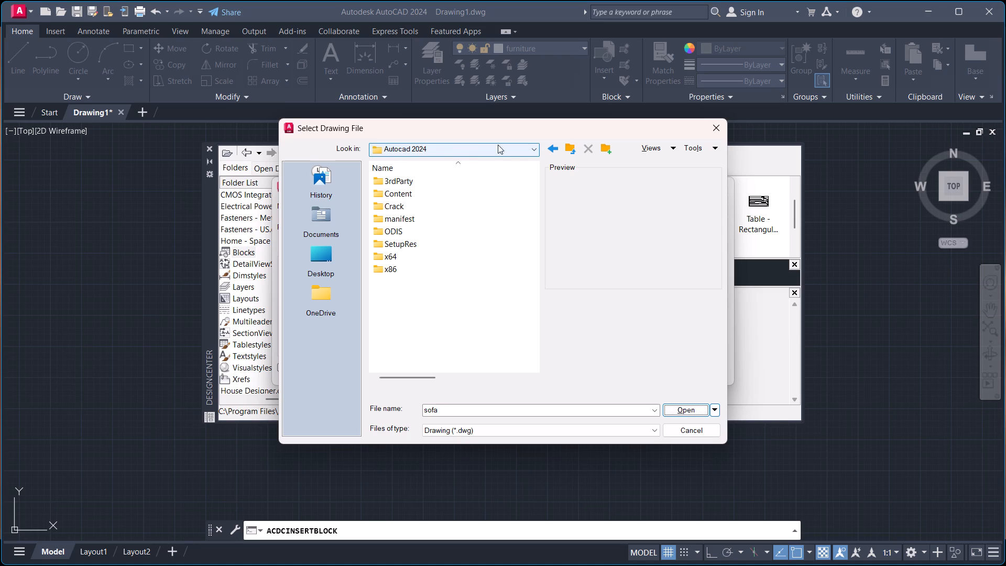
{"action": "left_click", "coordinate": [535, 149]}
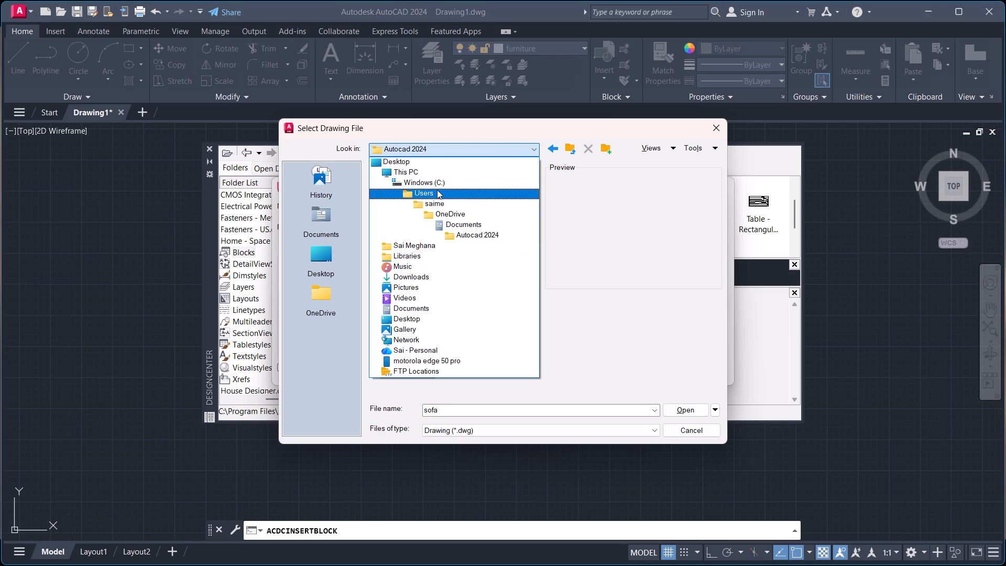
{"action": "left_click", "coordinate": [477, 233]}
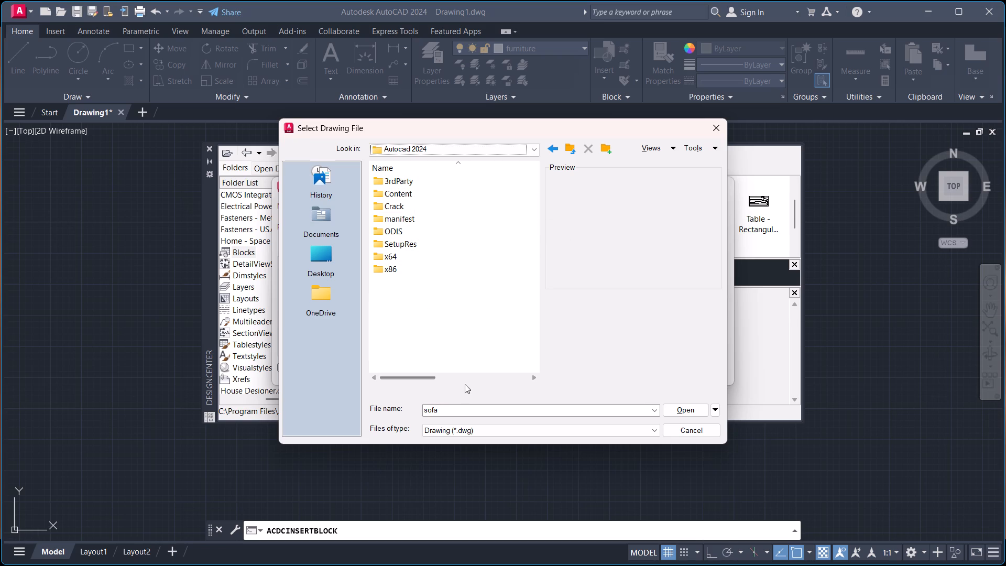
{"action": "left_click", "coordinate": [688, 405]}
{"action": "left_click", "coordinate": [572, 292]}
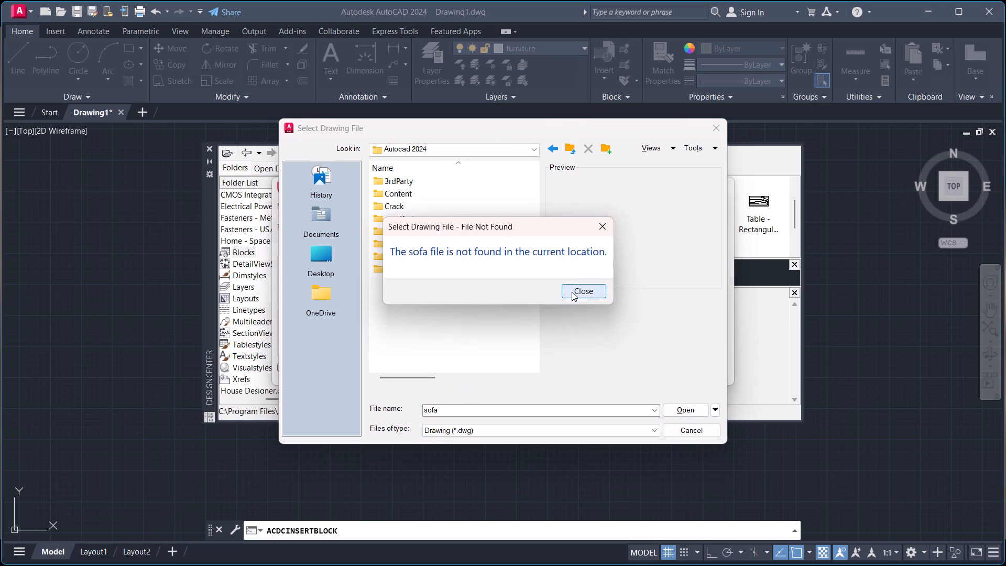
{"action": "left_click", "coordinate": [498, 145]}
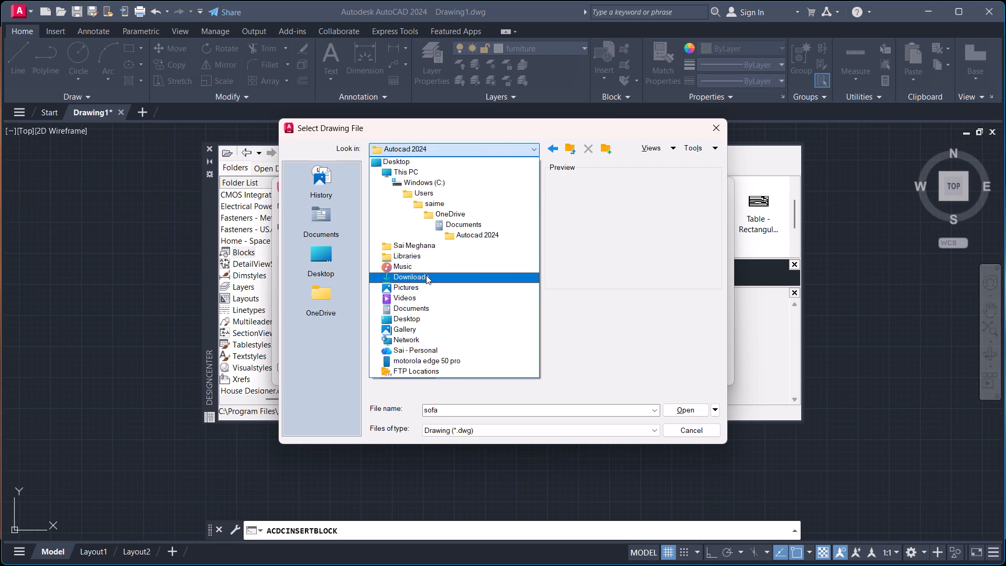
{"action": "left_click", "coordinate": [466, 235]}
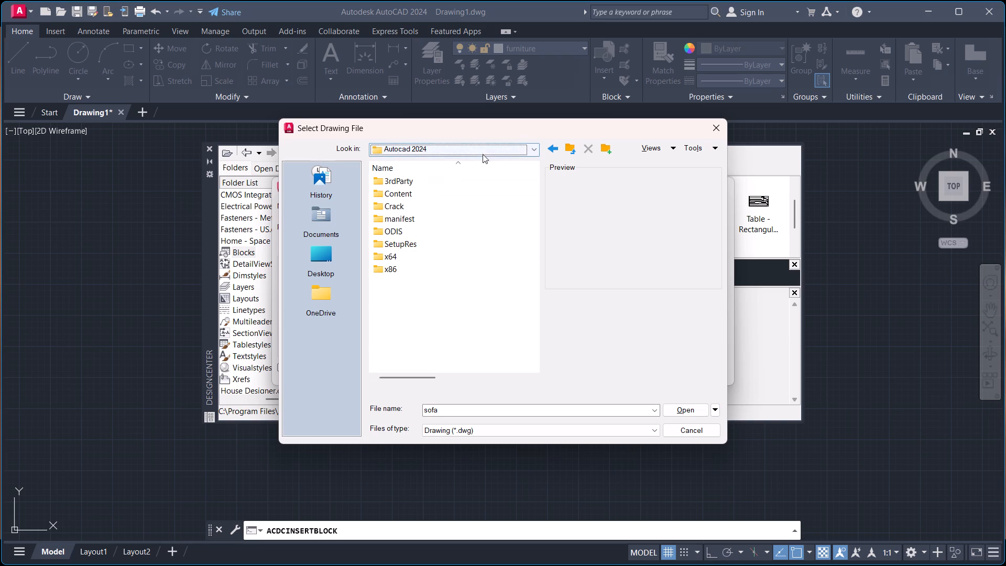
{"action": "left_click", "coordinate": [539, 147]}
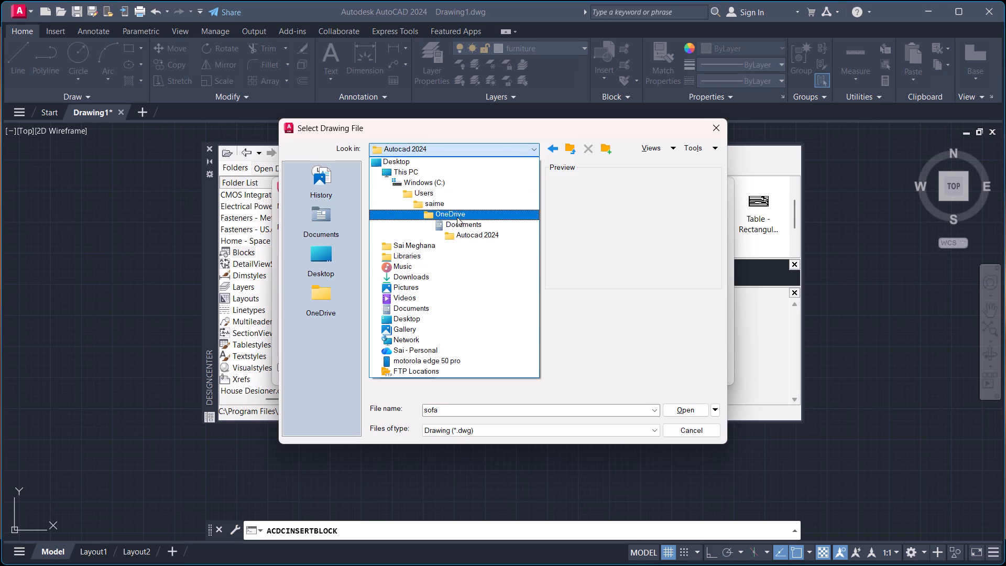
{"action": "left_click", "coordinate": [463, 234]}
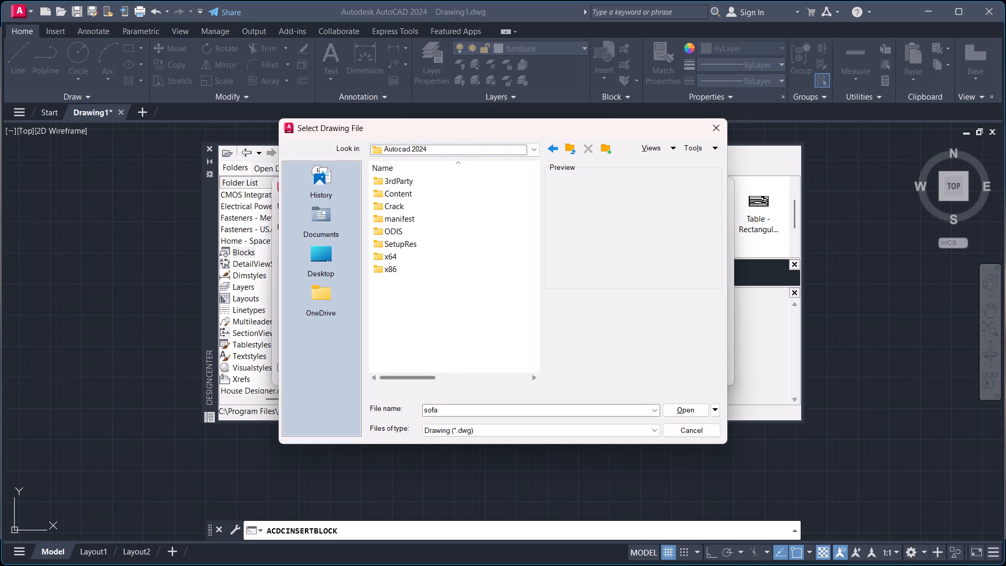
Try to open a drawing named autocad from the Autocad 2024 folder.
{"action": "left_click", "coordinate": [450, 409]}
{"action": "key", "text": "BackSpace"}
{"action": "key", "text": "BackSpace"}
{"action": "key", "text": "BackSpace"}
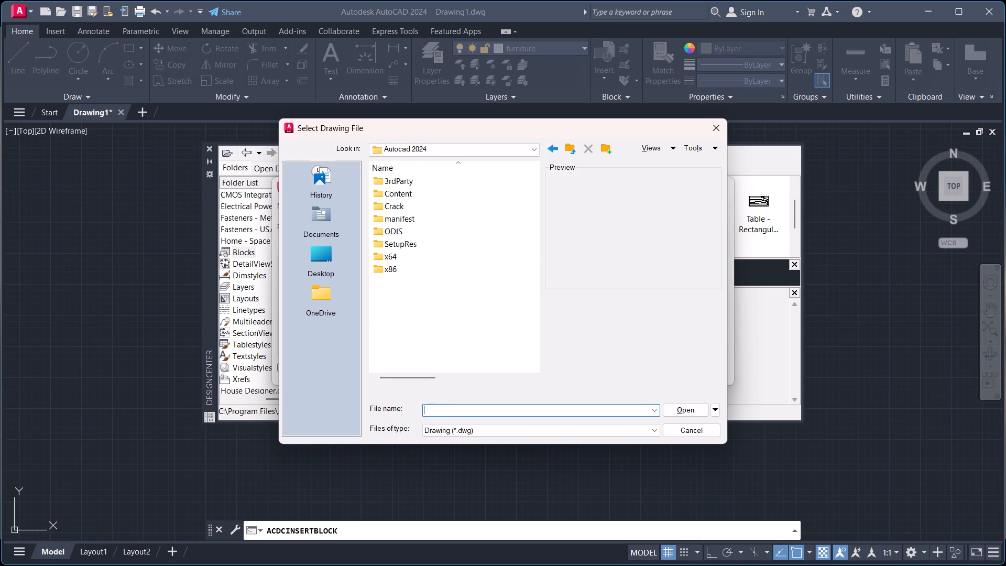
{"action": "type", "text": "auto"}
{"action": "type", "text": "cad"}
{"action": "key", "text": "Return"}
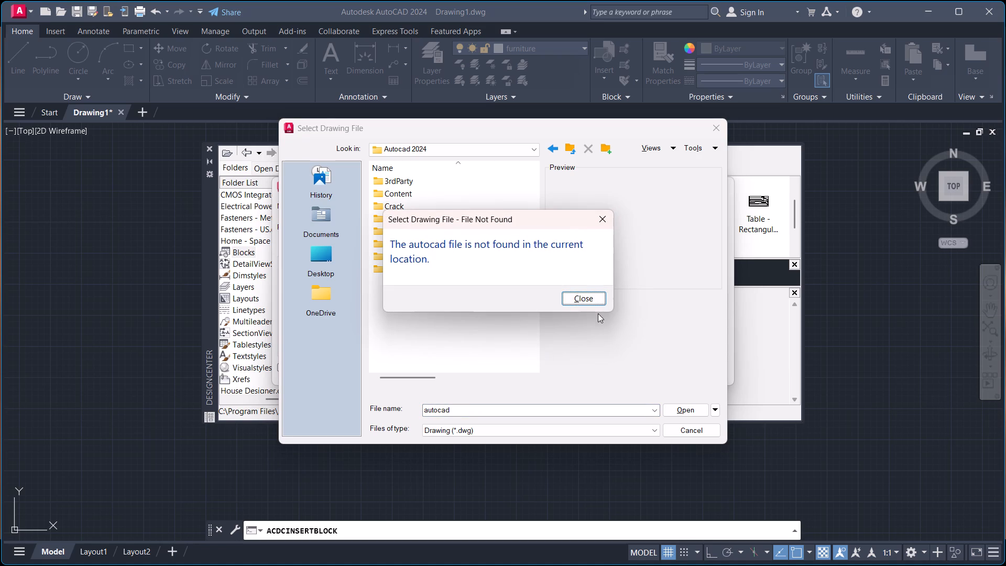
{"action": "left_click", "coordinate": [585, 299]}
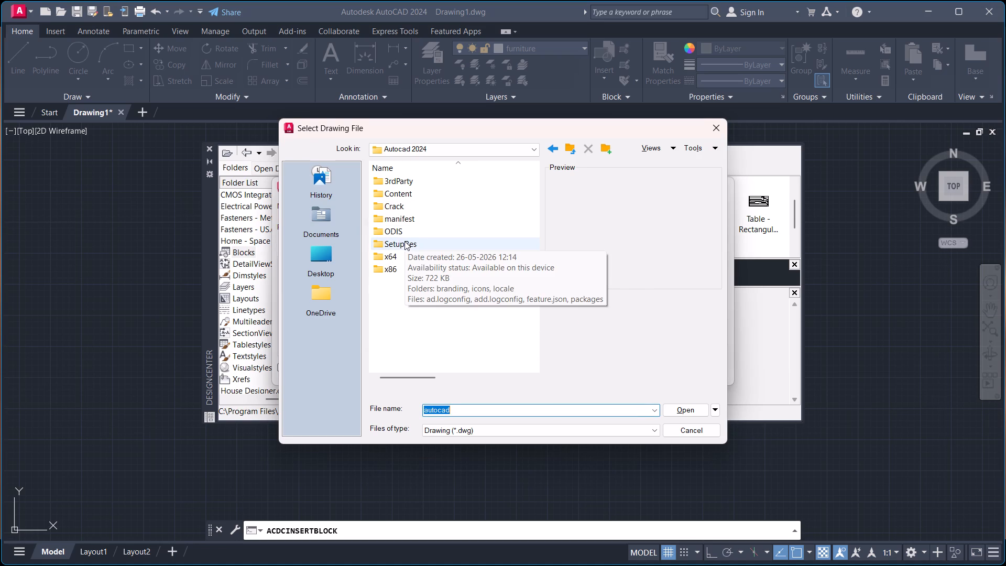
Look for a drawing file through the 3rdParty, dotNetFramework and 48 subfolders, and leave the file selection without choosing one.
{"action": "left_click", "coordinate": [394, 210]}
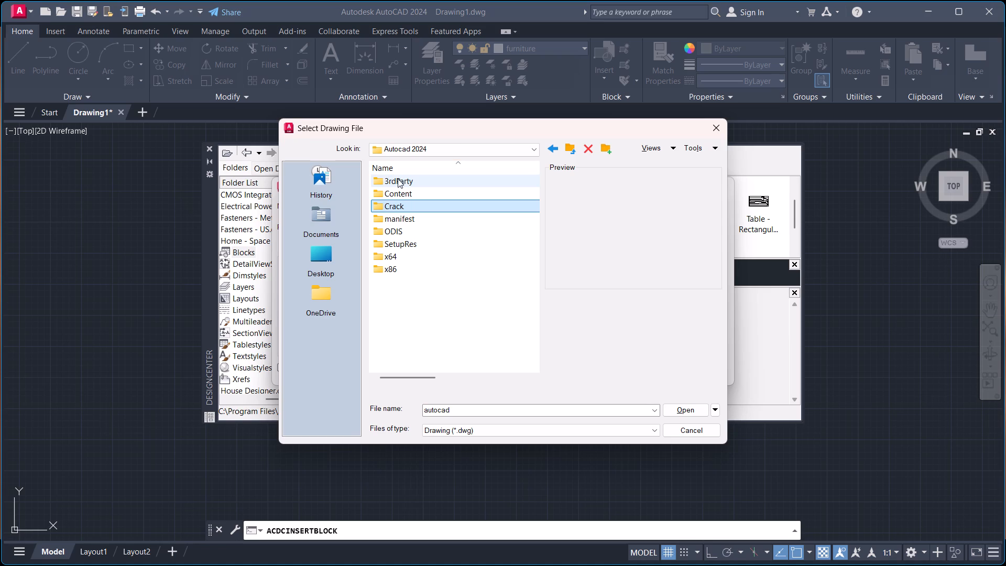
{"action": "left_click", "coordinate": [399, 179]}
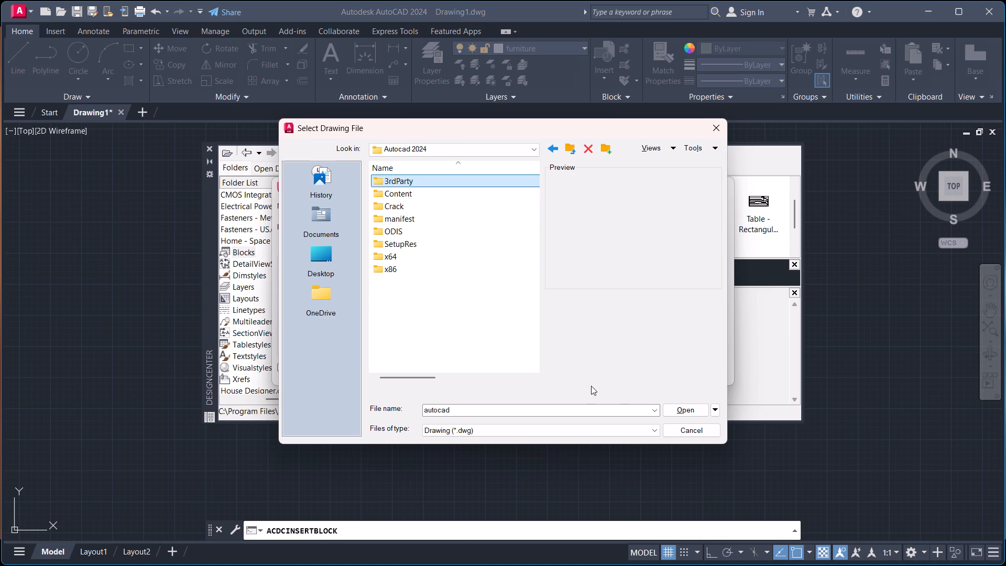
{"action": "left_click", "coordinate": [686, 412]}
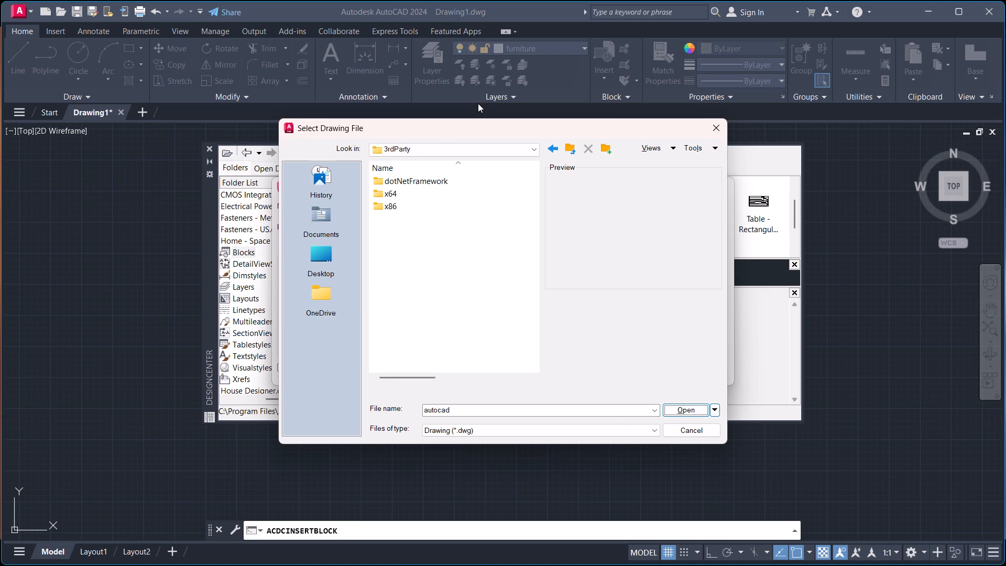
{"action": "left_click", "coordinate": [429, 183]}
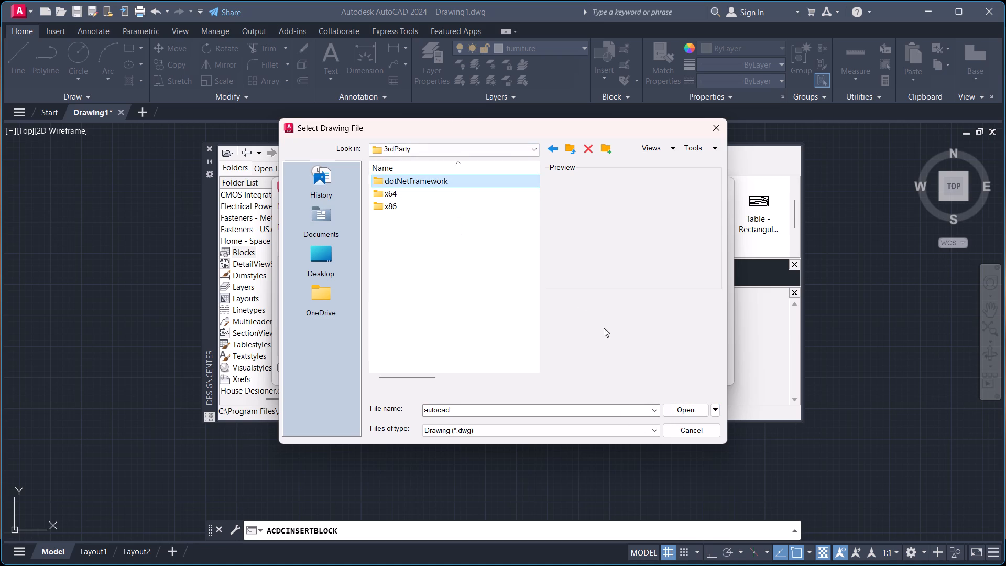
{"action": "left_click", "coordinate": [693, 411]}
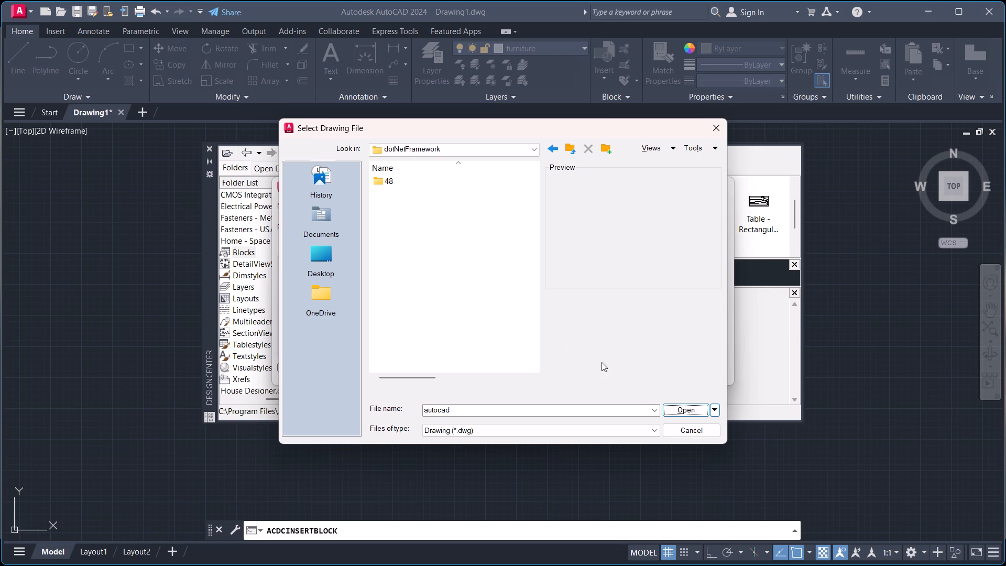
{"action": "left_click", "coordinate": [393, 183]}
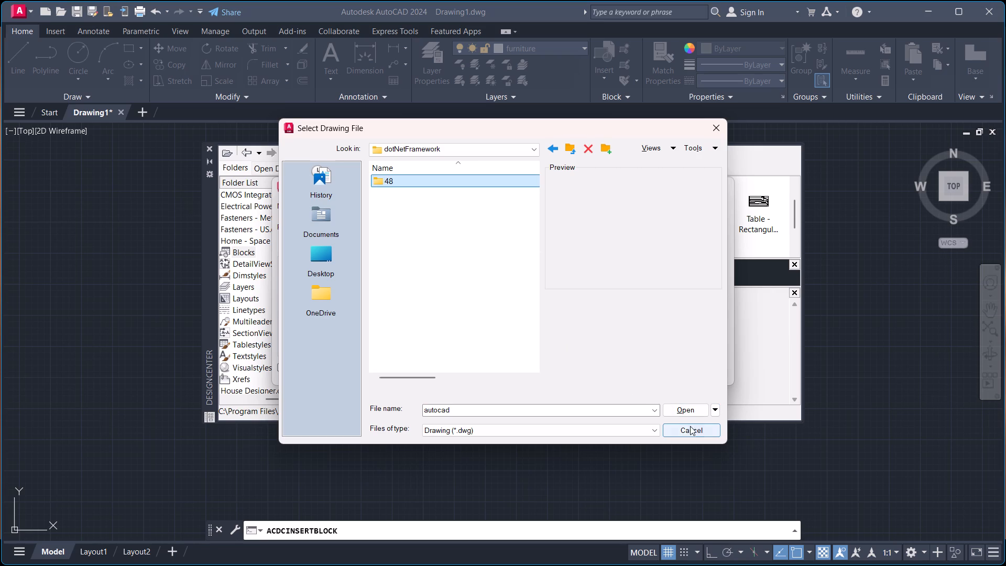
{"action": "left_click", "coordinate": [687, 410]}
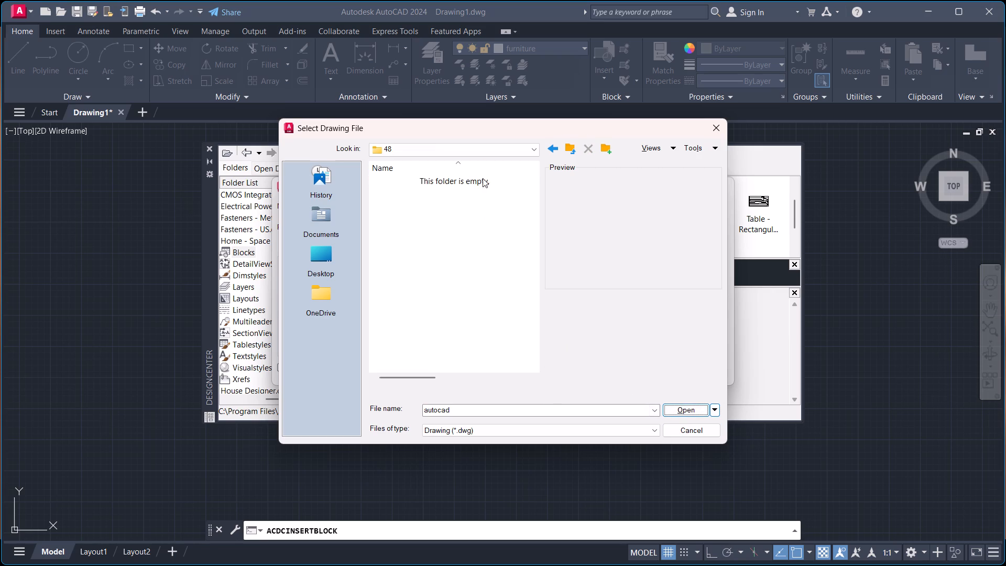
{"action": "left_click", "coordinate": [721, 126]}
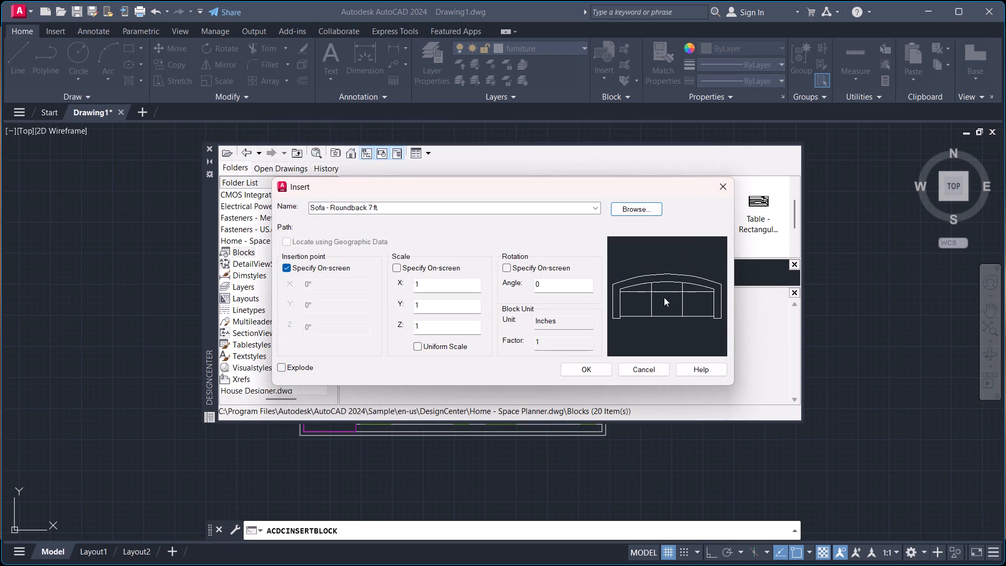
Insert the Sofa - Roundback 7 ft. block at scale 1 and rotation 0 in the empty area right of the floor plan.
{"action": "double_click", "coordinate": [664, 298]}
{"action": "left_click", "coordinate": [586, 371]}
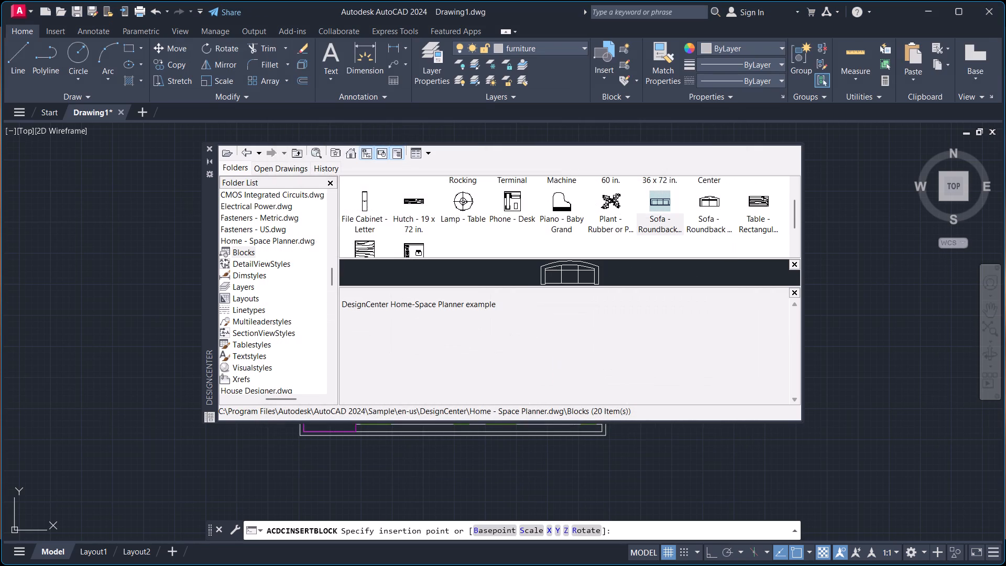
{"action": "left_click", "coordinate": [852, 276]}
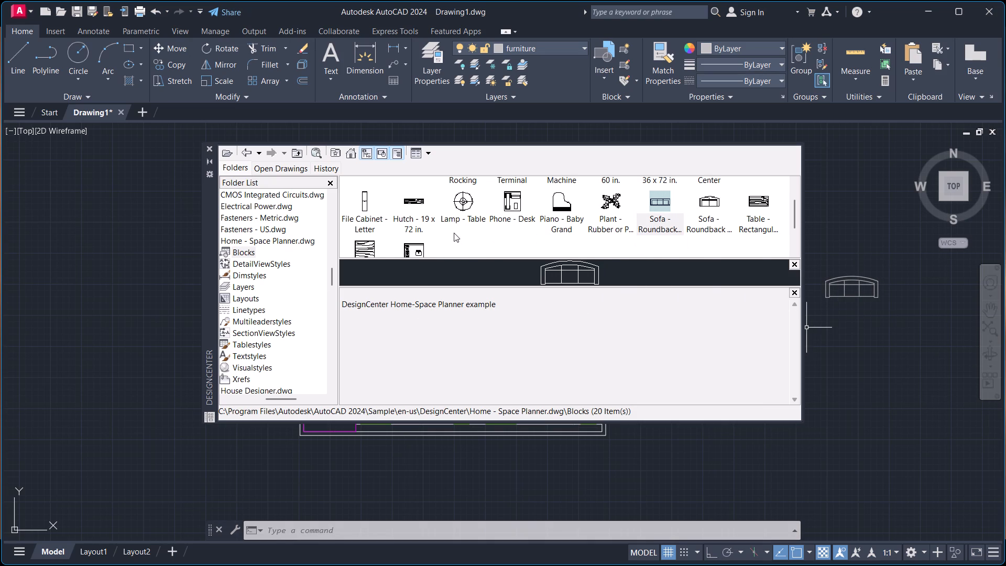
Insert the Chair - Desk block from Home - Space Planner.dwg just below the inserted sofa, outside the floor plan.
{"action": "scroll", "coordinate": [454, 230], "scroll_direction": "up", "scroll_amount": 2}
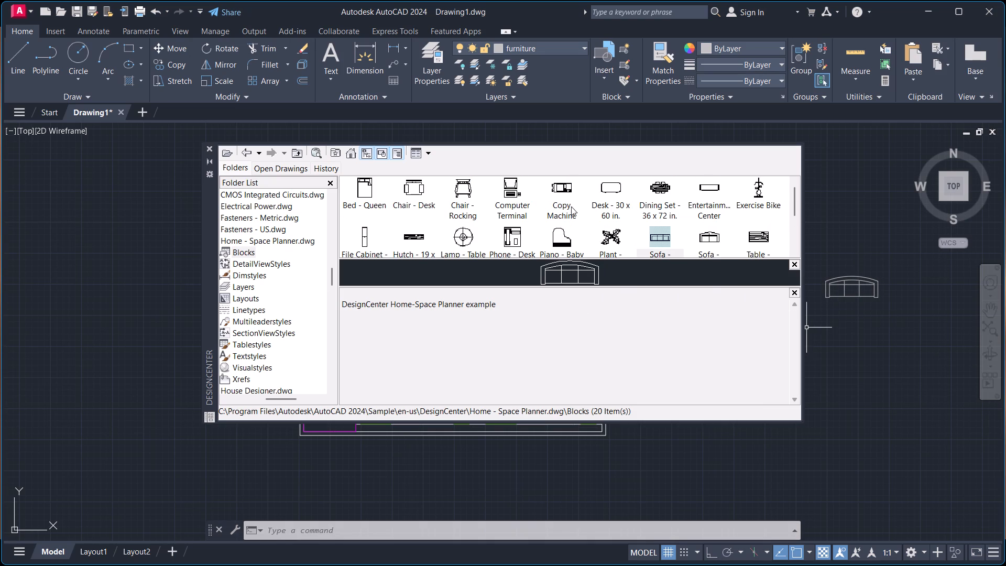
{"action": "scroll", "coordinate": [582, 209], "scroll_direction": "up", "scroll_amount": 3}
{"action": "scroll", "coordinate": [563, 210], "scroll_direction": "down", "scroll_amount": 3}
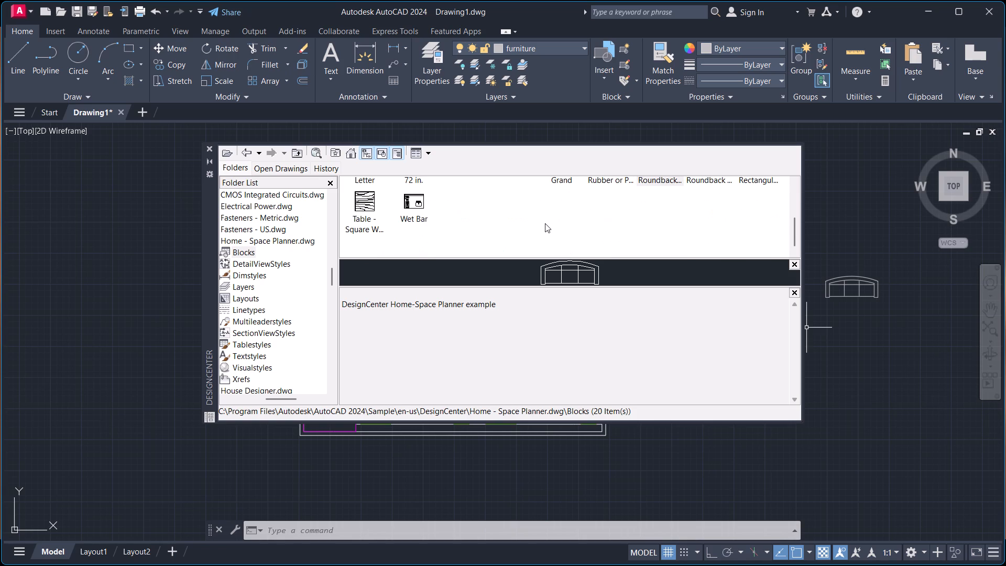
{"action": "scroll", "coordinate": [543, 223], "scroll_direction": "up", "scroll_amount": 2}
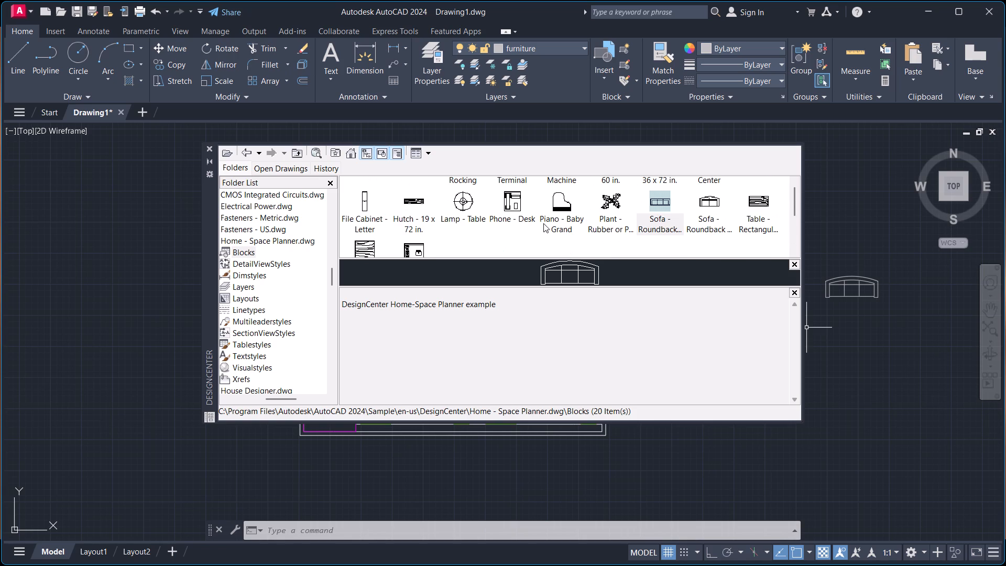
{"action": "scroll", "coordinate": [543, 223], "scroll_direction": "up", "scroll_amount": 1}
{"action": "double_click", "coordinate": [409, 187]}
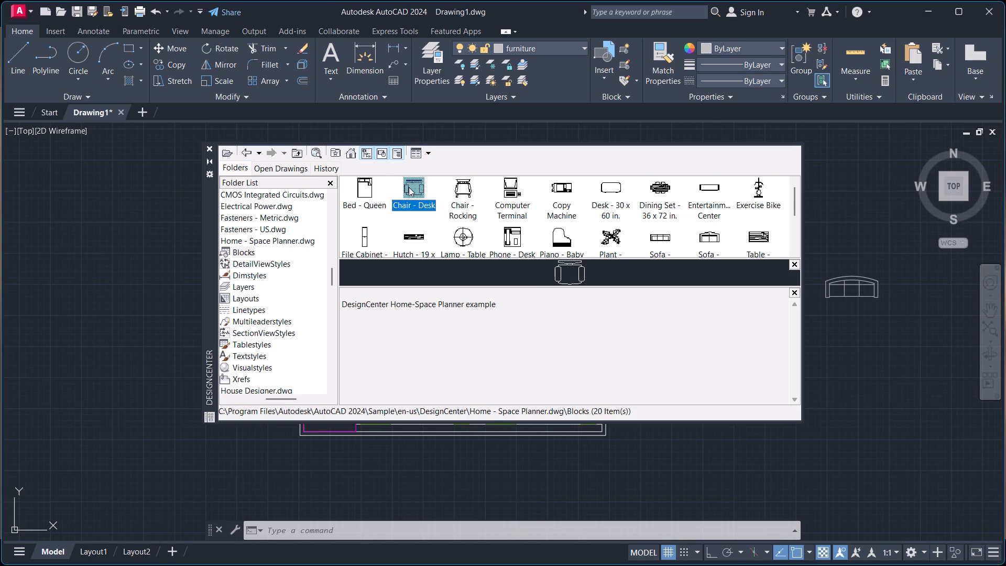
{"action": "left_click", "coordinate": [587, 367]}
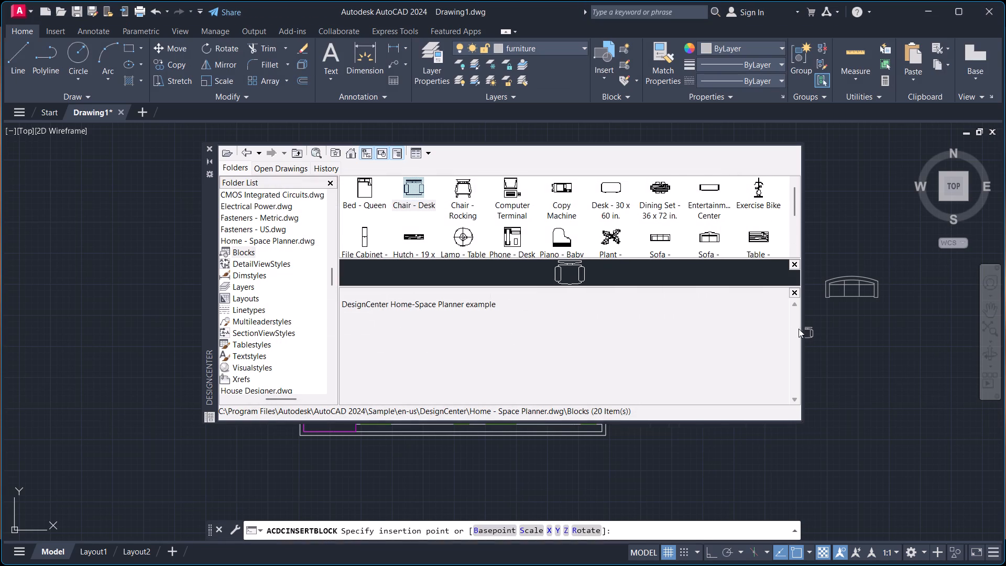
{"action": "left_click", "coordinate": [856, 321]}
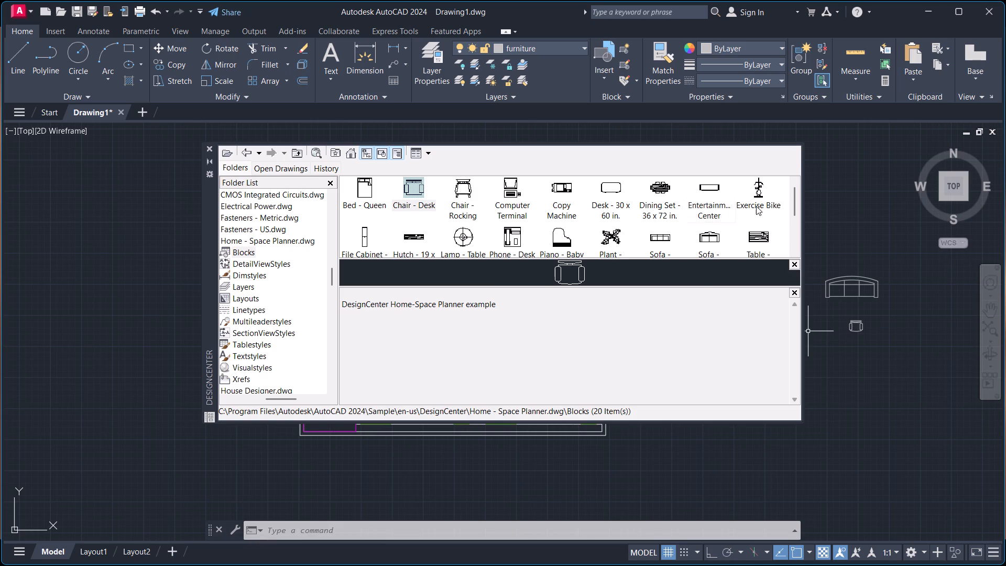
Insert the Entertainment Center block at scale 1 and rotation 0 just above the sofa outside the plan, and close DesignCenter.
{"action": "scroll", "coordinate": [748, 213], "scroll_direction": "down", "scroll_amount": 2}
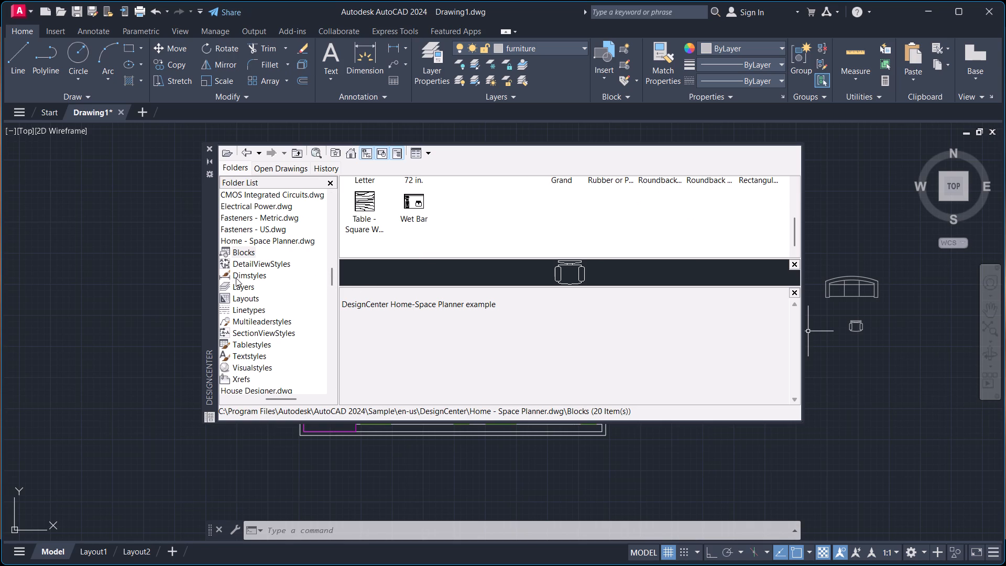
{"action": "scroll", "coordinate": [551, 216], "scroll_direction": "up", "scroll_amount": 4}
{"action": "scroll", "coordinate": [690, 188], "scroll_direction": "up", "scroll_amount": 2}
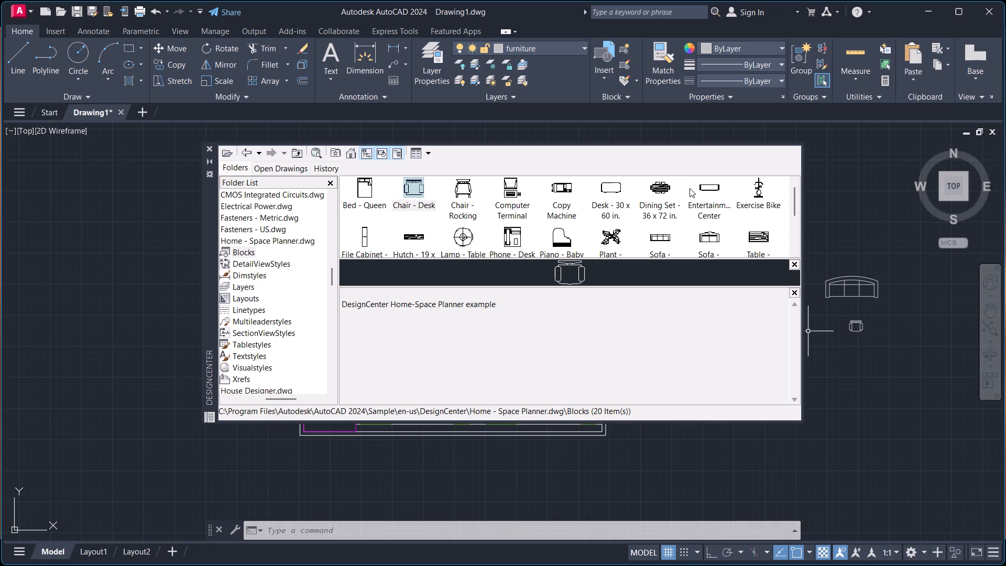
{"action": "scroll", "coordinate": [619, 202], "scroll_direction": "up", "scroll_amount": 3}
{"action": "scroll", "coordinate": [548, 193], "scroll_direction": "down", "scroll_amount": 1}
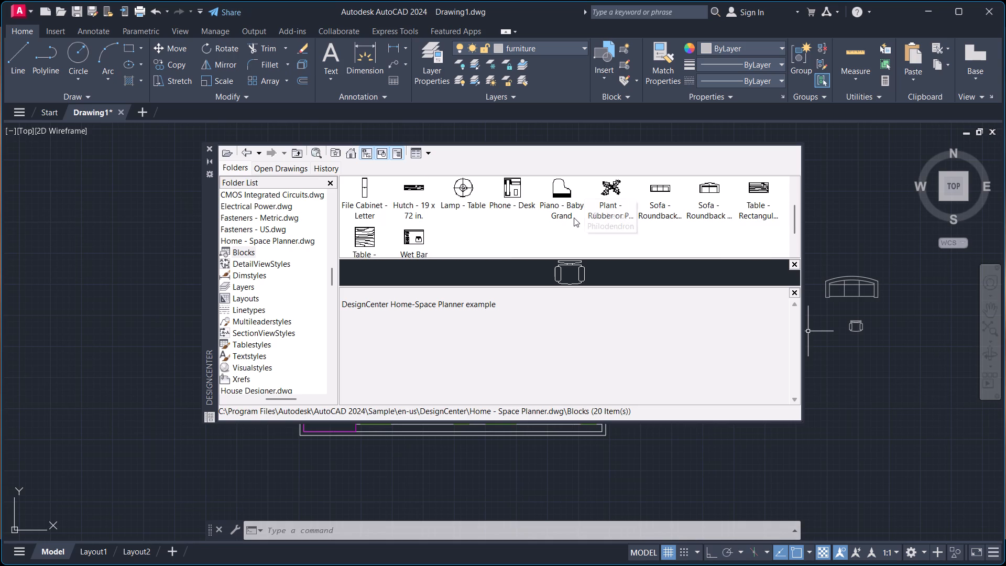
{"action": "scroll", "coordinate": [574, 217], "scroll_direction": "up", "scroll_amount": 1}
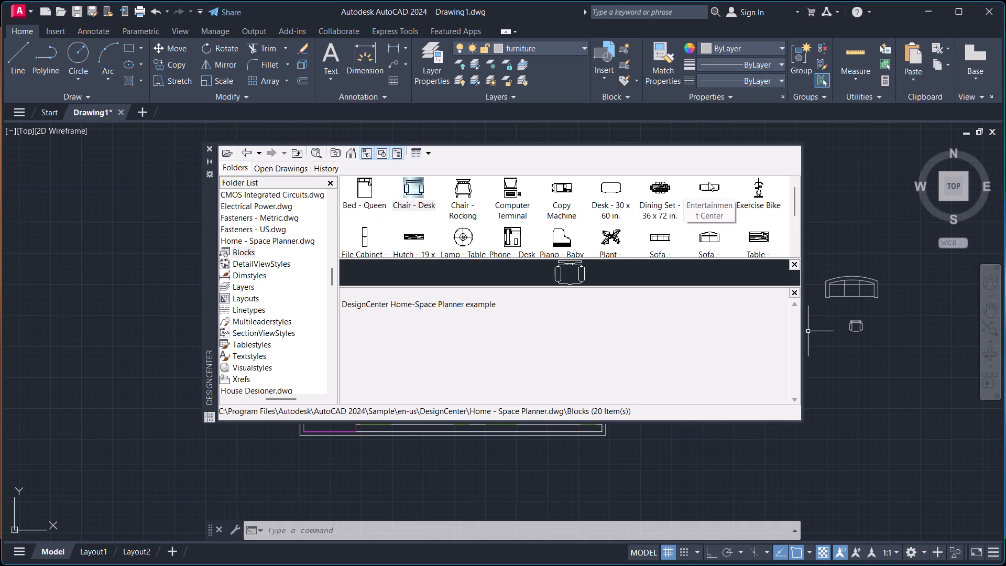
{"action": "double_click", "coordinate": [708, 182]}
{"action": "left_click", "coordinate": [582, 371]}
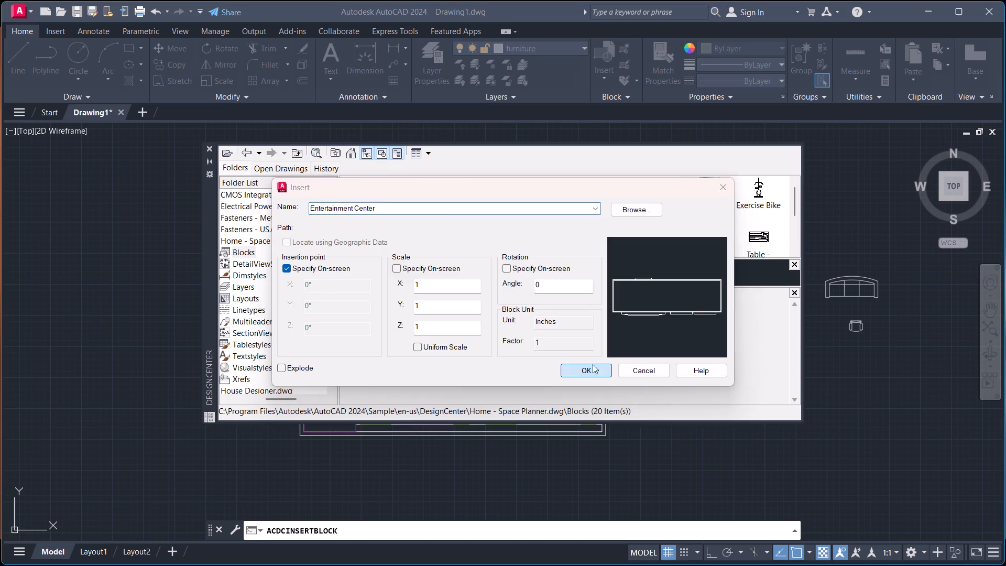
{"action": "left_click", "coordinate": [858, 222]}
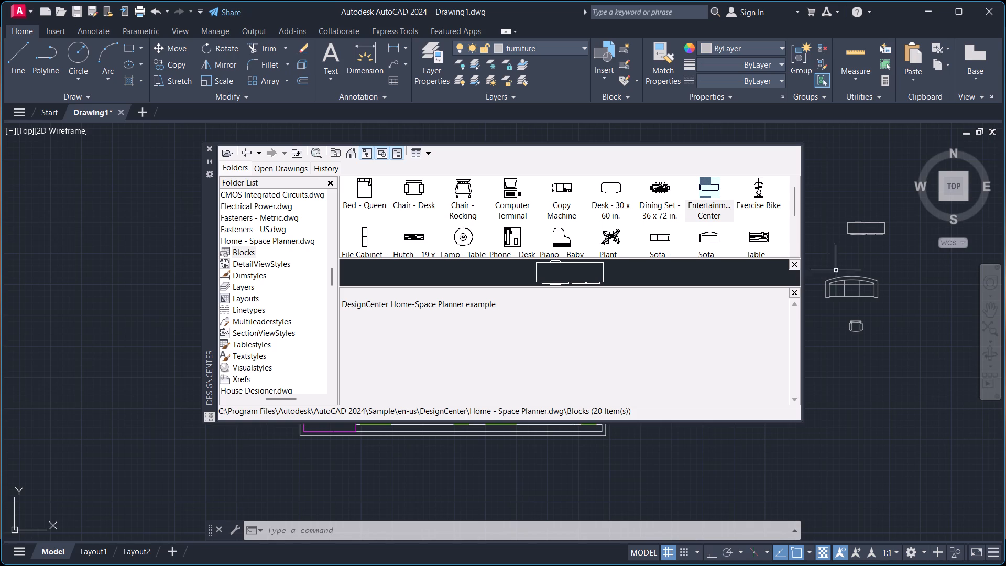
{"action": "left_click", "coordinate": [210, 147]}
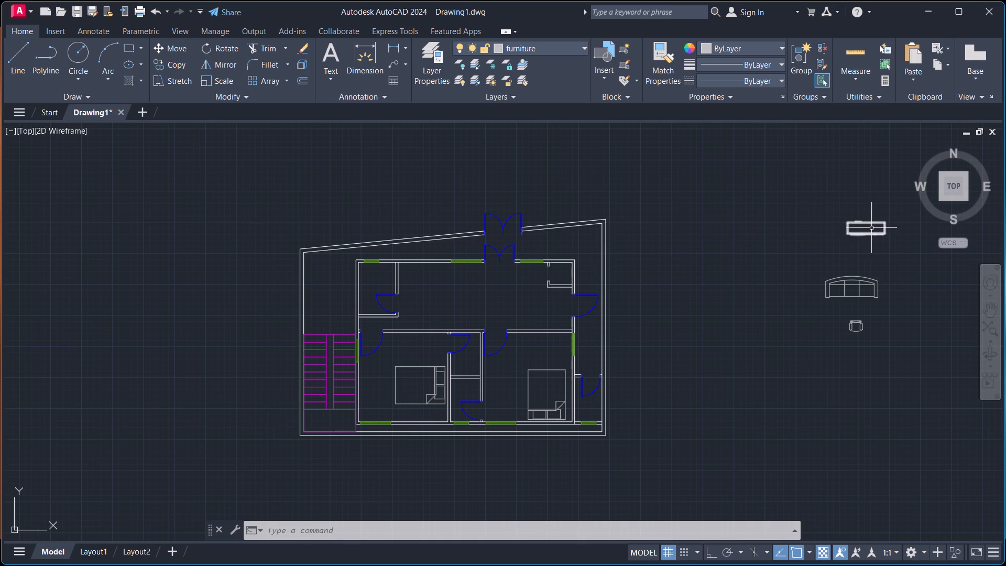
Scale the sofa outside the floor plan down to slightly over half its size, using the midpoint of its back as base point.
{"action": "left_click", "coordinate": [816, 262]}
{"action": "left_click", "coordinate": [888, 309]}
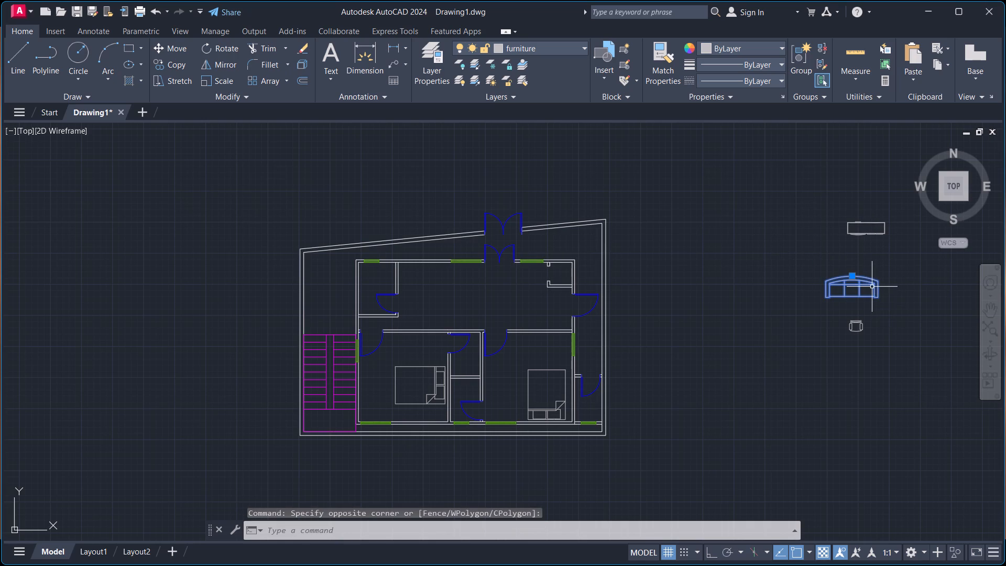
{"action": "key", "text": "m"}
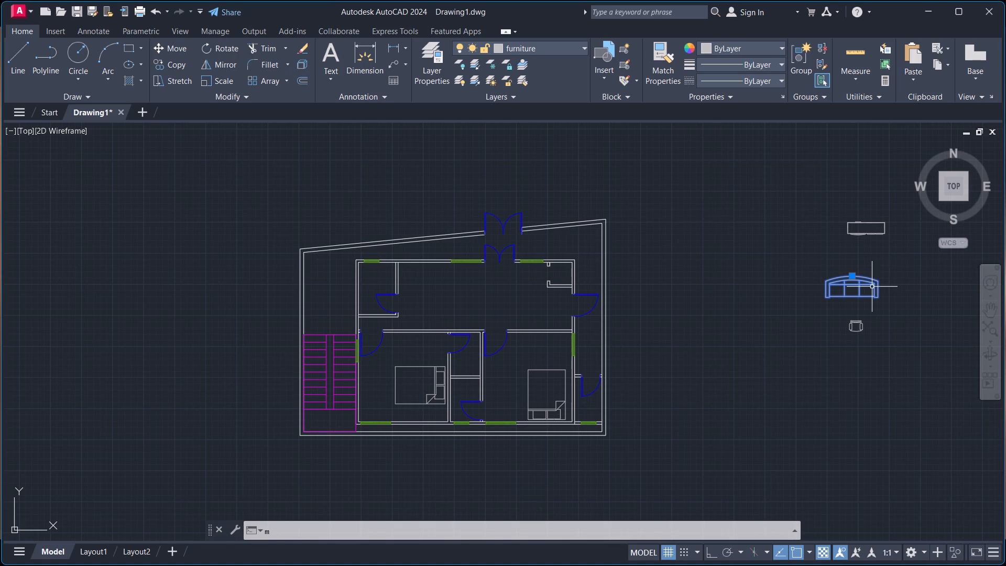
{"action": "key", "text": "m"}
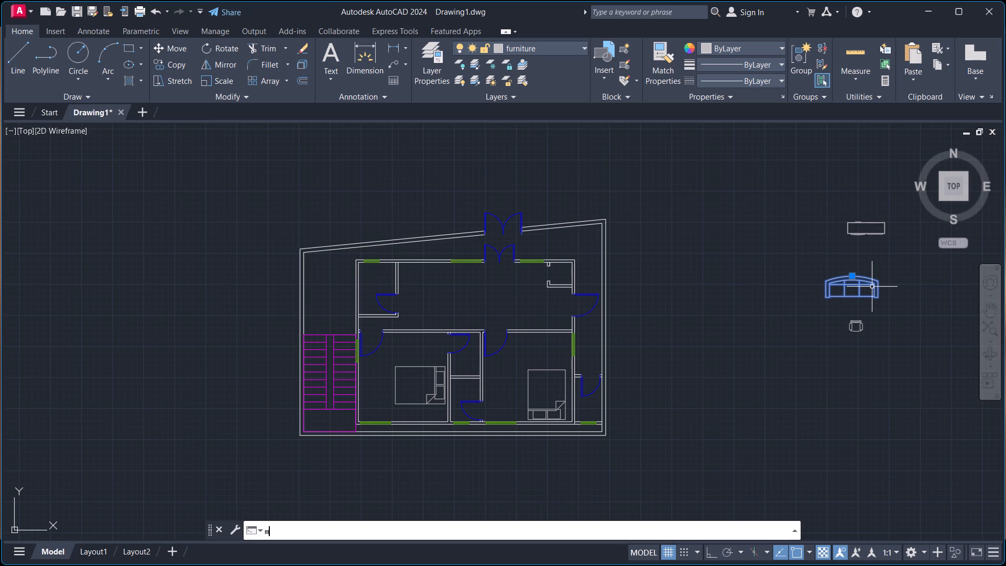
{"action": "key", "text": "Return"}
{"action": "left_click", "coordinate": [852, 277]}
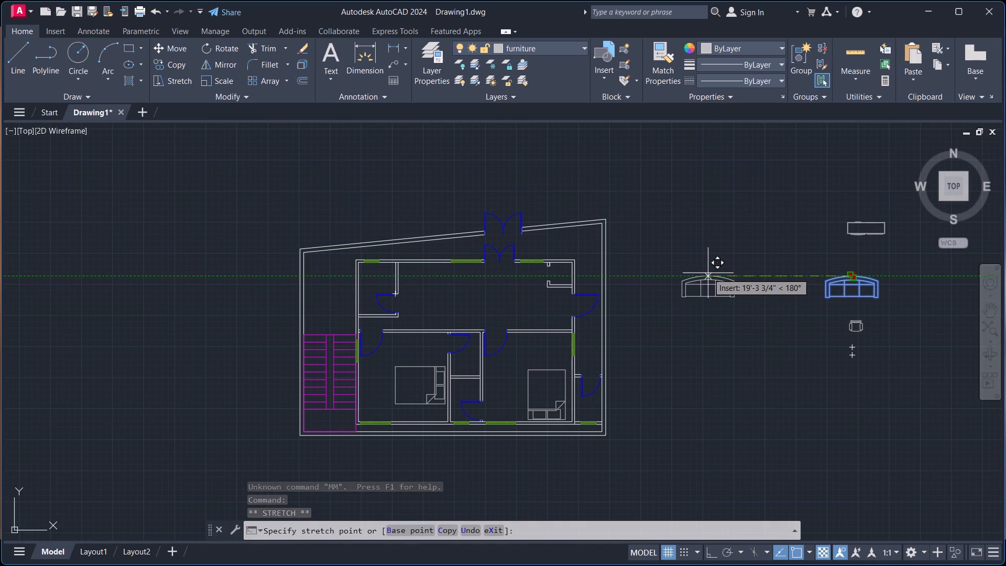
{"action": "key", "text": "Escape"}
{"action": "type", "text": "sc"}
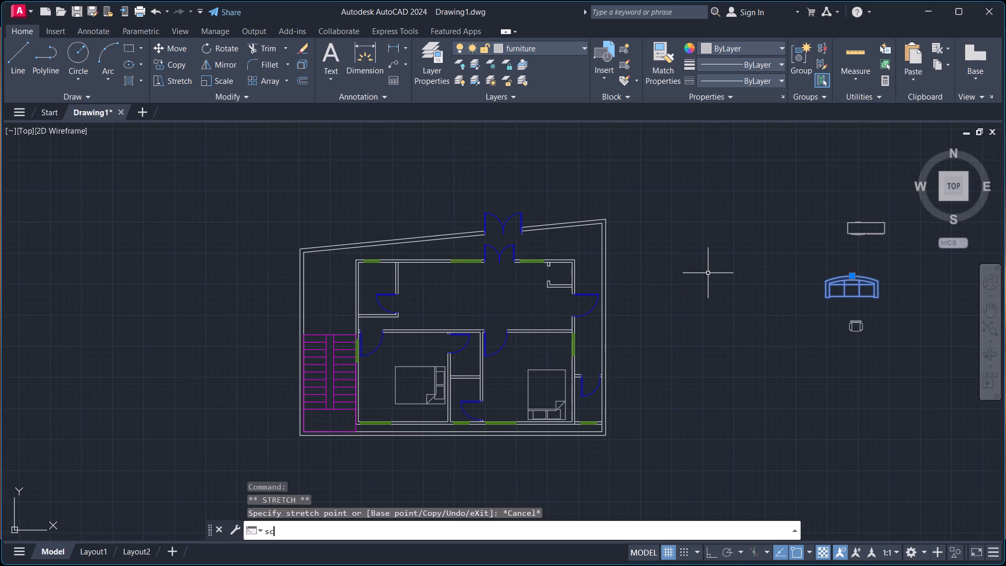
{"action": "key", "text": "Return"}
{"action": "left_click", "coordinate": [854, 272]}
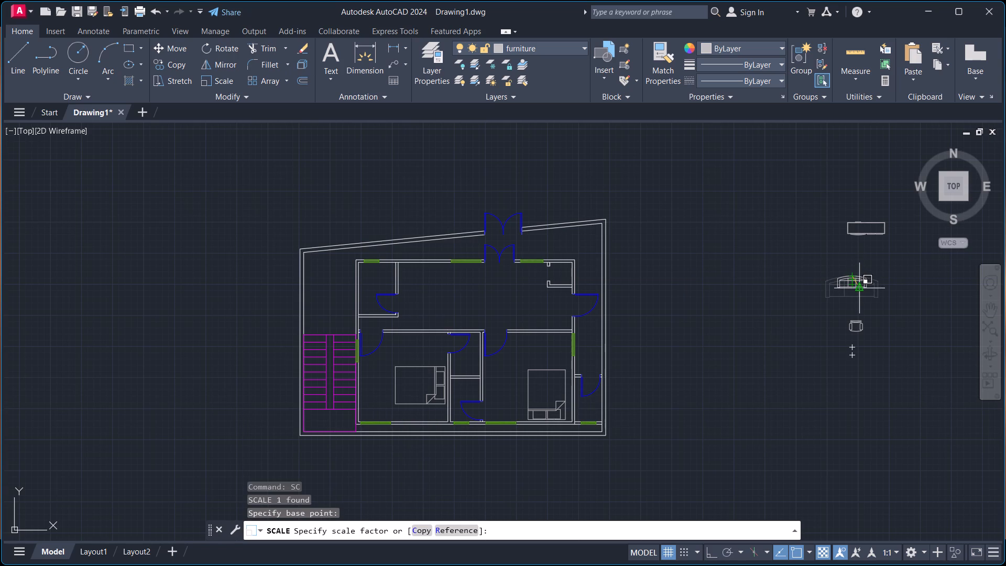
{"action": "left_click", "coordinate": [859, 288]}
Move the sofa by its back midpoint against the inner face of the upper living room wall, between the partition and the window.
{"action": "left_click", "coordinate": [851, 276]}
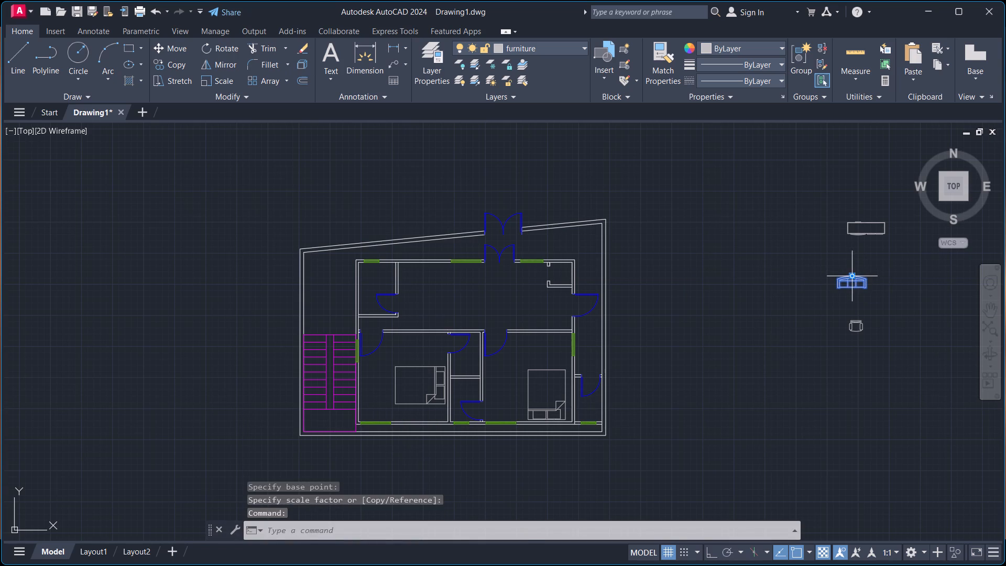
{"action": "type", "text": "m]"}
{"action": "key", "text": "Return"}
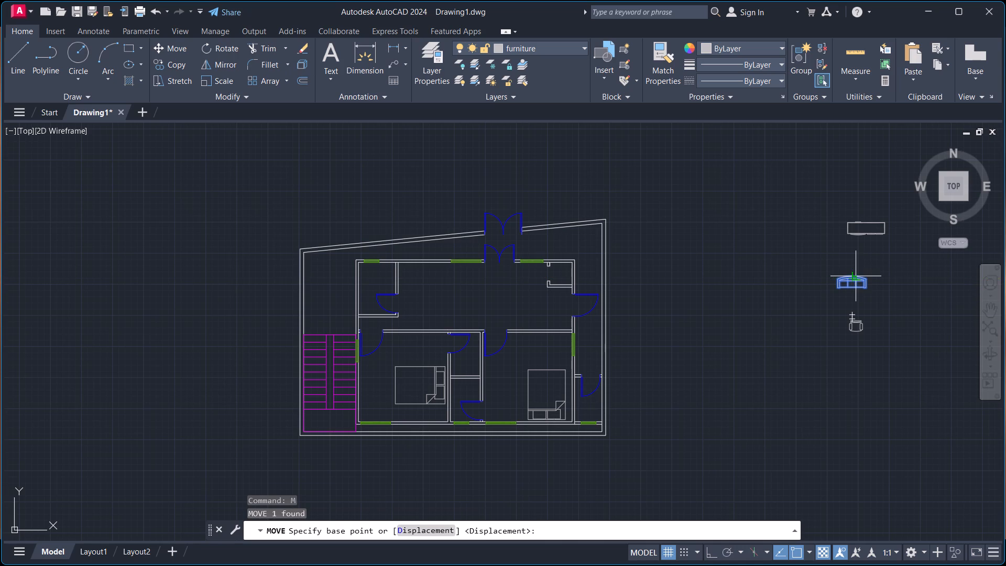
{"action": "left_click", "coordinate": [854, 273]}
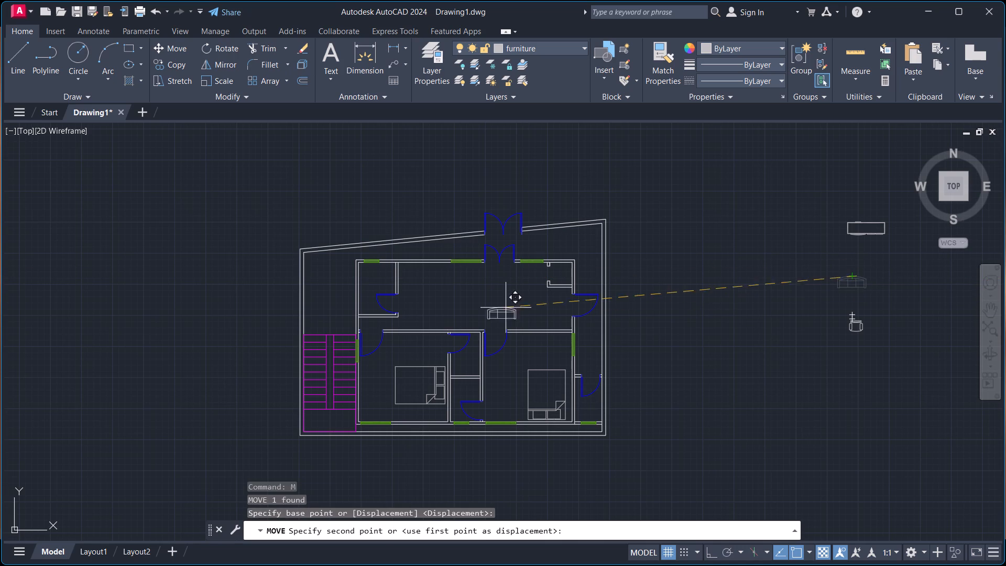
{"action": "scroll", "coordinate": [422, 269], "scroll_direction": "up", "scroll_amount": 3}
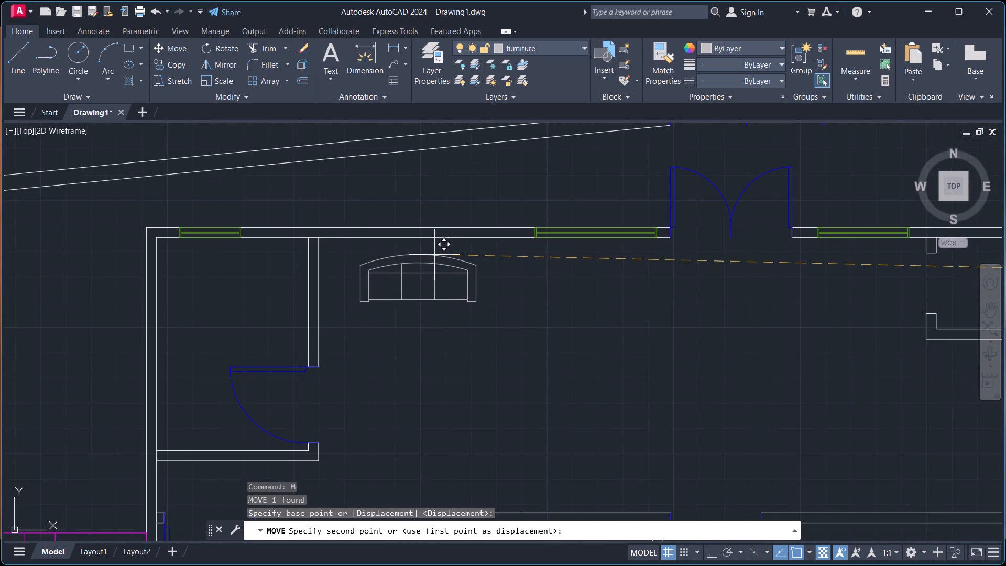
{"action": "left_click", "coordinate": [491, 243]}
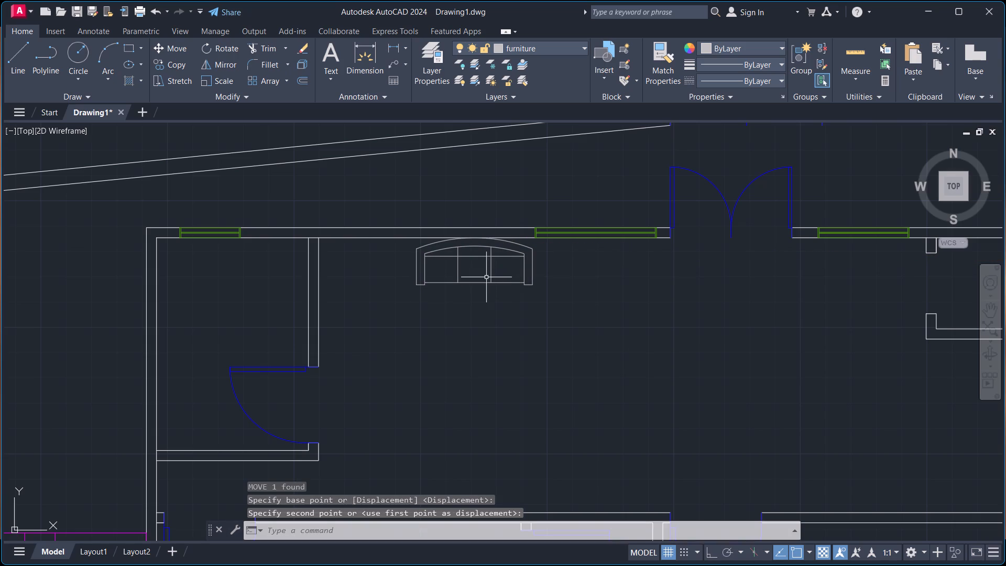
Move the sofa straight down a little to leave a small gap between its back and the upper wall.
{"action": "left_click", "coordinate": [478, 282]}
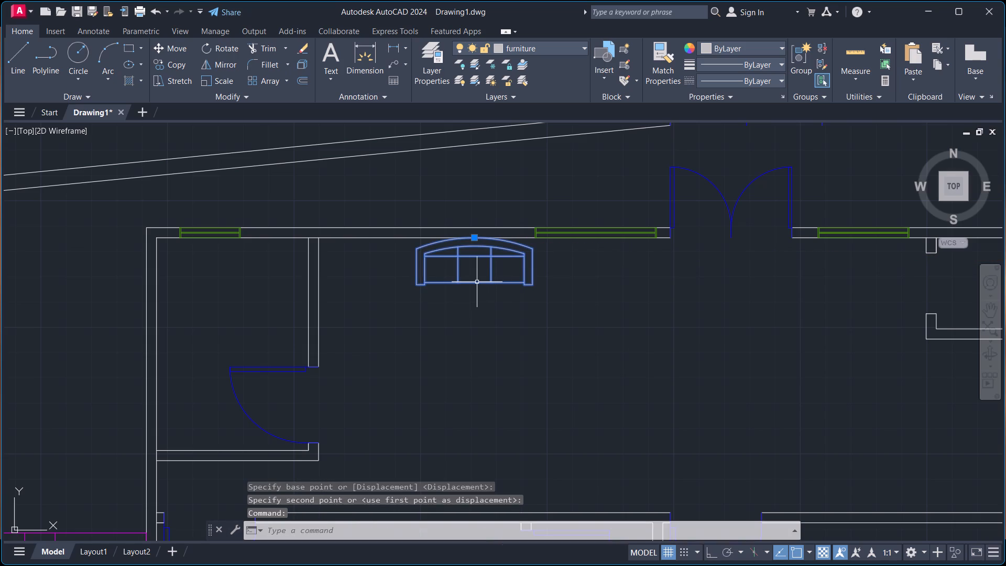
{"action": "key", "text": "m"}
{"action": "key", "text": "Return"}
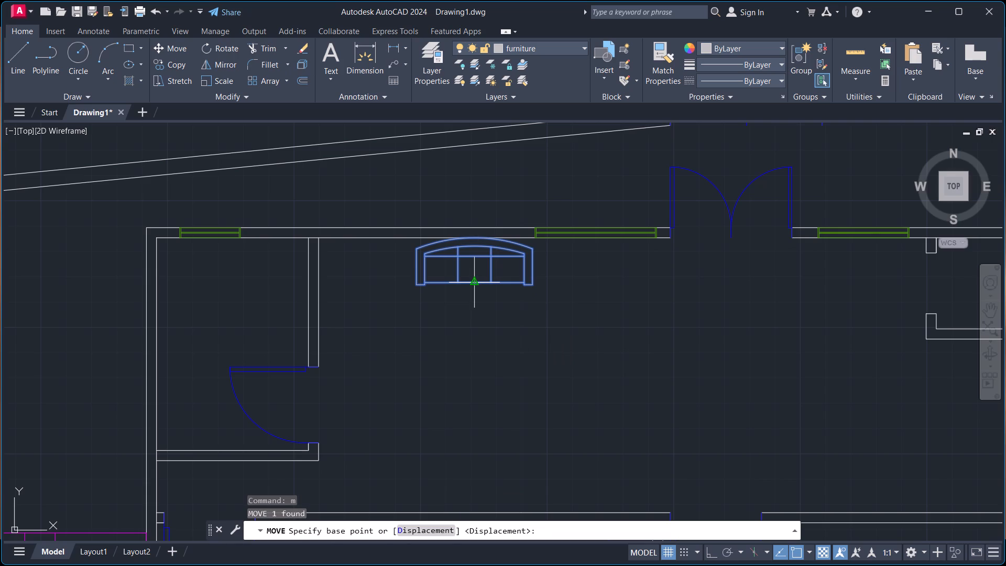
{"action": "left_click", "coordinate": [472, 280]}
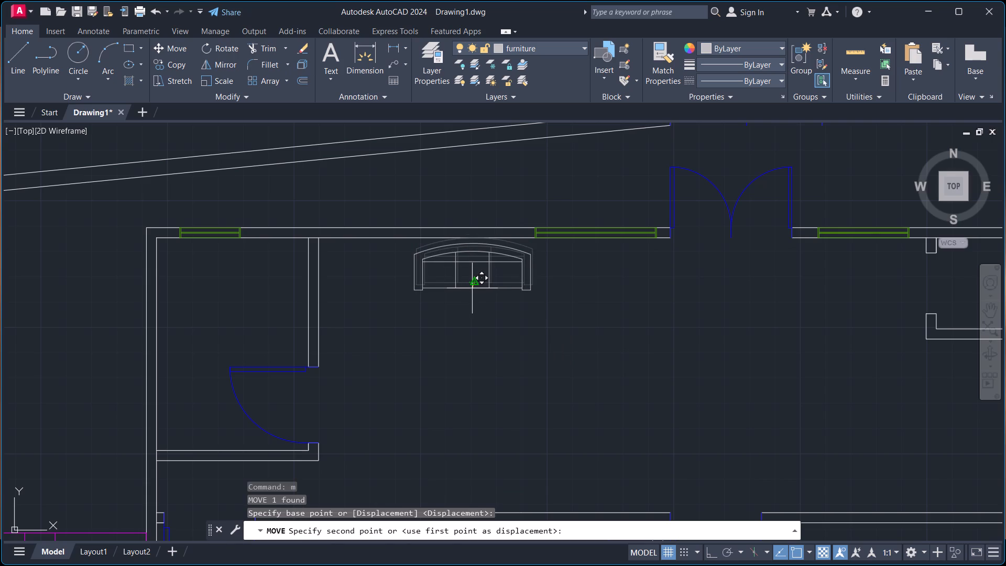
{"action": "left_click", "coordinate": [472, 290]}
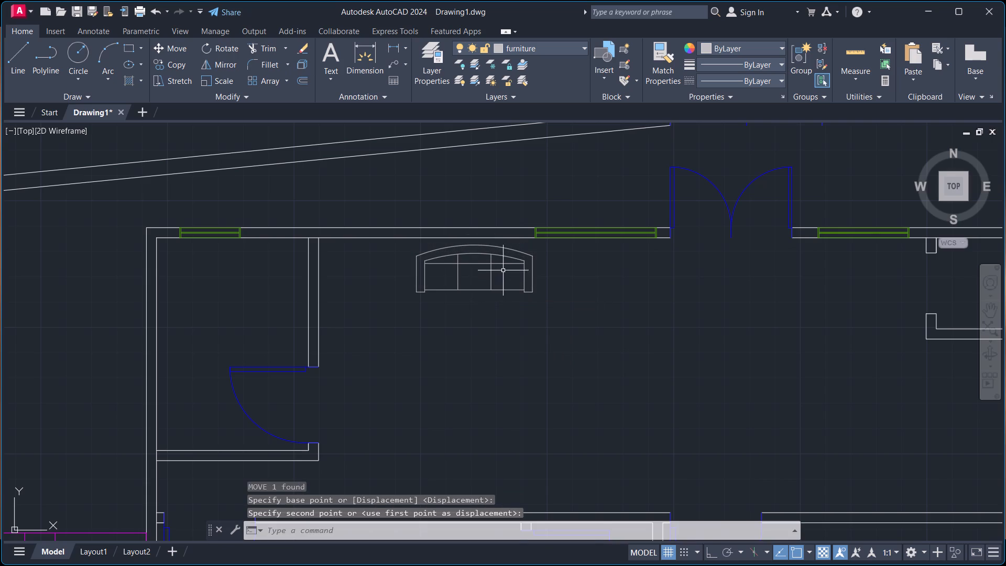
Rotate the desk chair outside the floor plan by 270° about the midpoint of its backrest.
{"action": "scroll", "coordinate": [504, 274], "scroll_direction": "down", "scroll_amount": 2}
{"action": "scroll", "coordinate": [616, 279], "scroll_direction": "down", "scroll_amount": 2}
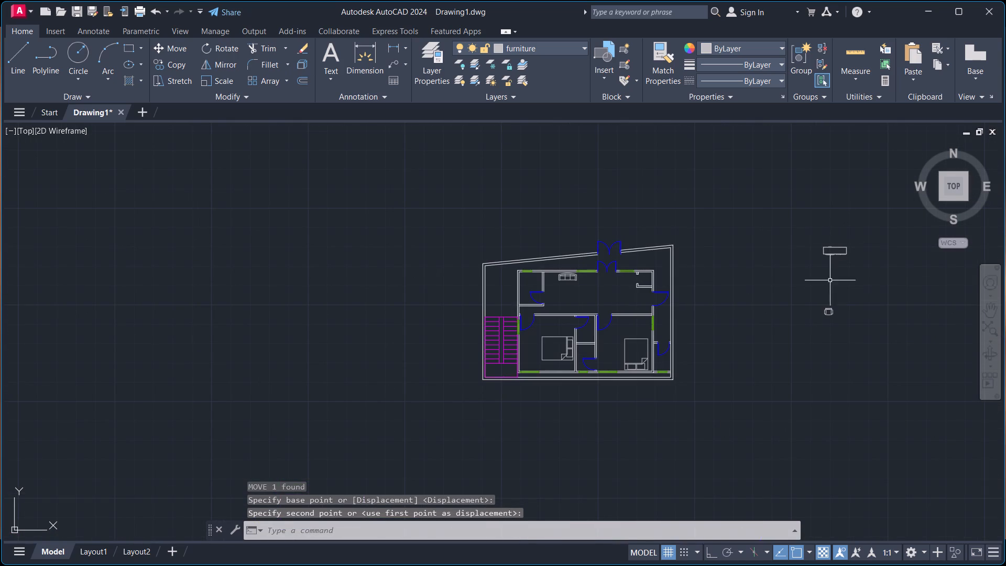
{"action": "left_click", "coordinate": [819, 293]}
{"action": "left_click", "coordinate": [850, 338]}
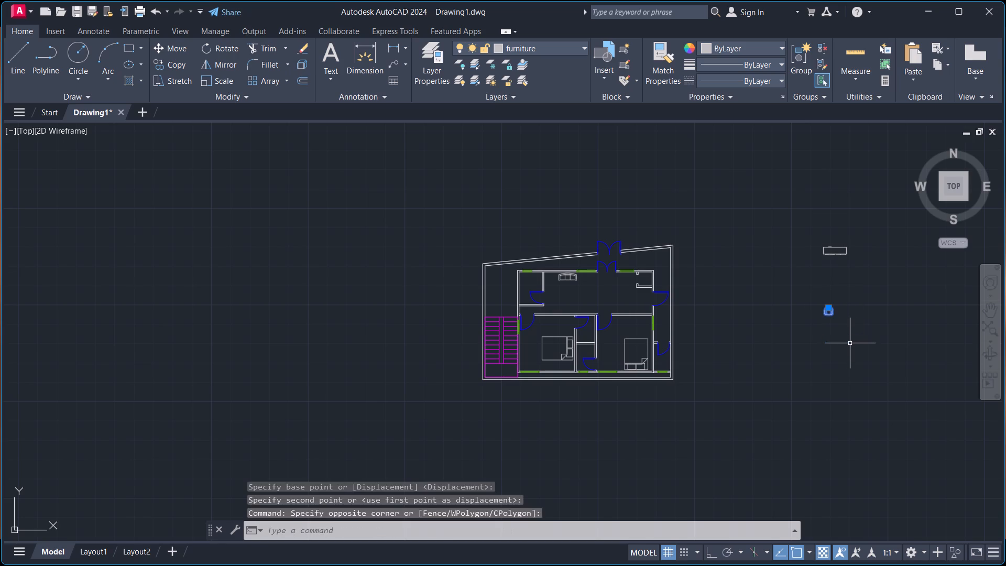
{"action": "key", "text": "r"}
{"action": "key", "text": "o"}
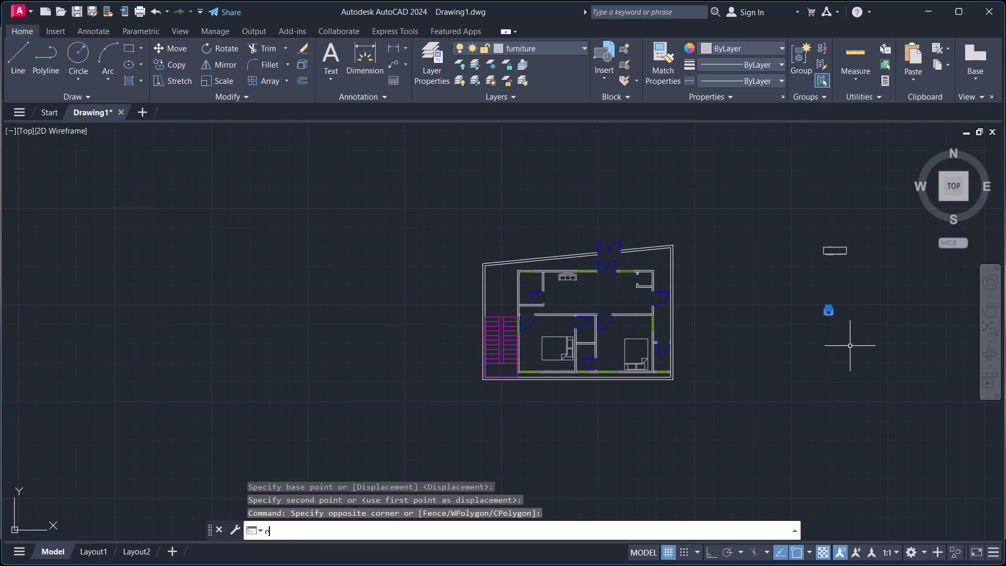
{"action": "key", "text": "Return"}
{"action": "scroll", "coordinate": [833, 318], "scroll_direction": "up", "scroll_amount": 5}
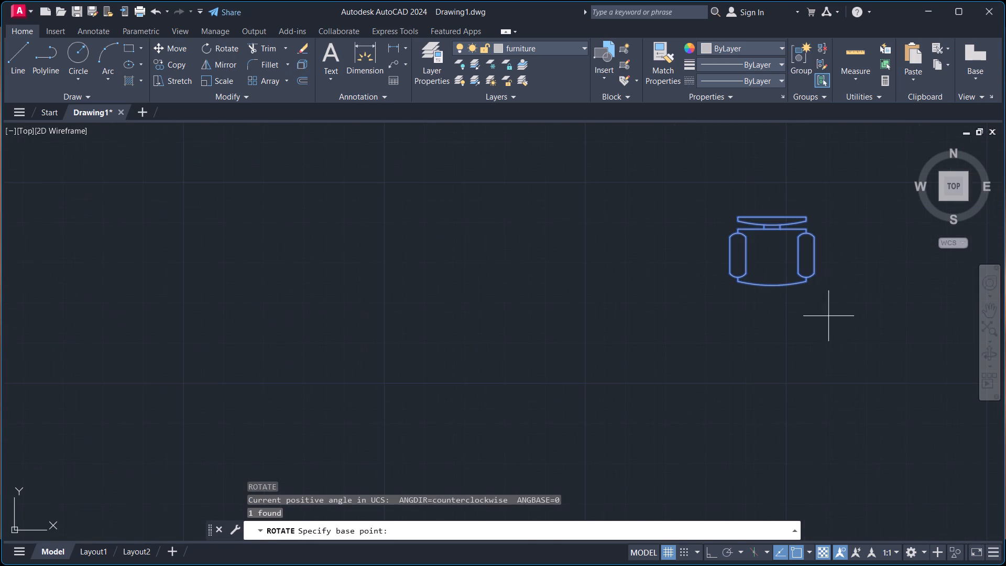
{"action": "left_click", "coordinate": [774, 216]}
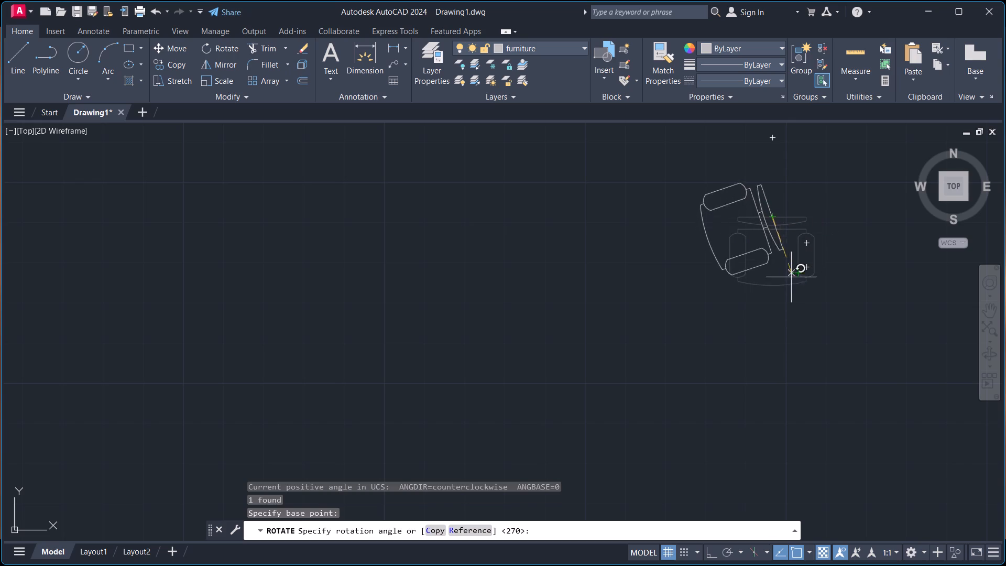
{"action": "left_click", "coordinate": [775, 313]}
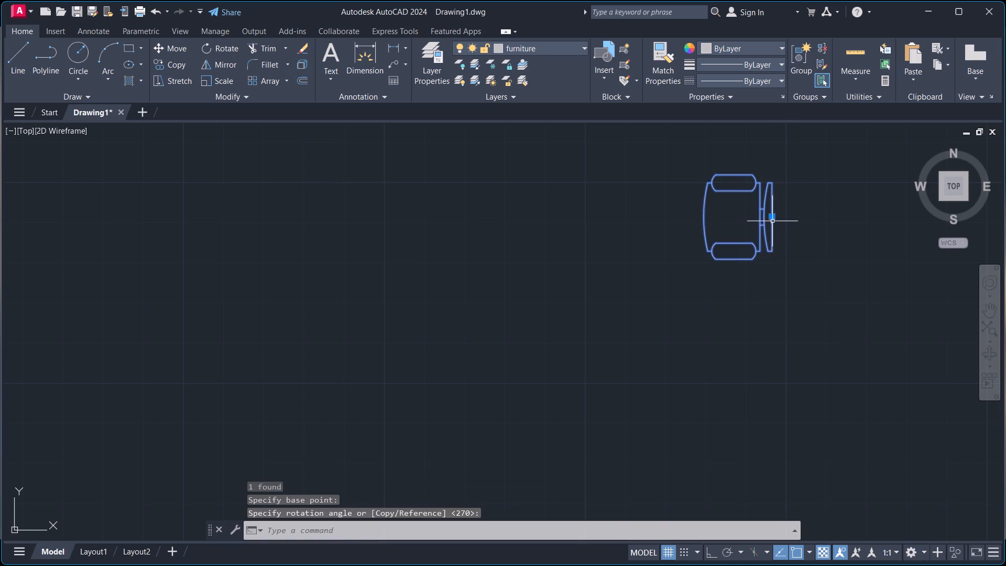
Scale the rotated desk chair down to about half its size, using the midpoint of its backrest as base point.
{"action": "left_click", "coordinate": [772, 221]}
{"action": "type", "text": "sc"}
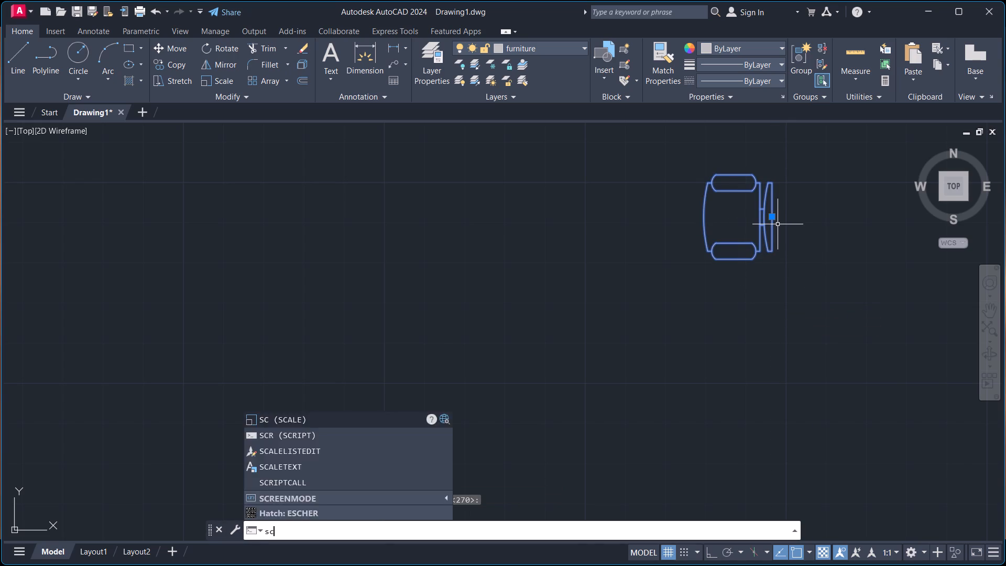
{"action": "key", "text": "Return"}
{"action": "left_click", "coordinate": [777, 217]}
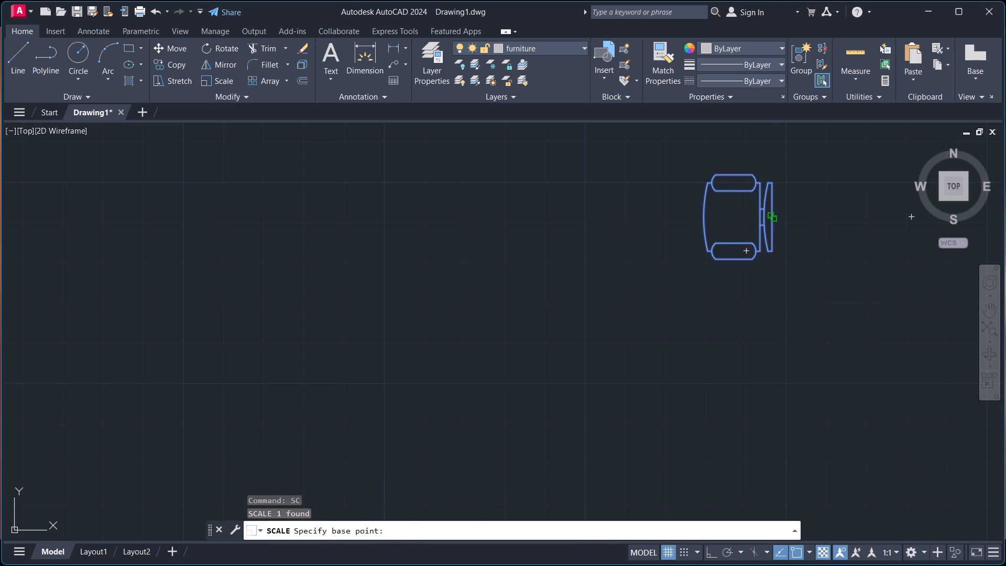
{"action": "left_click", "coordinate": [790, 227]}
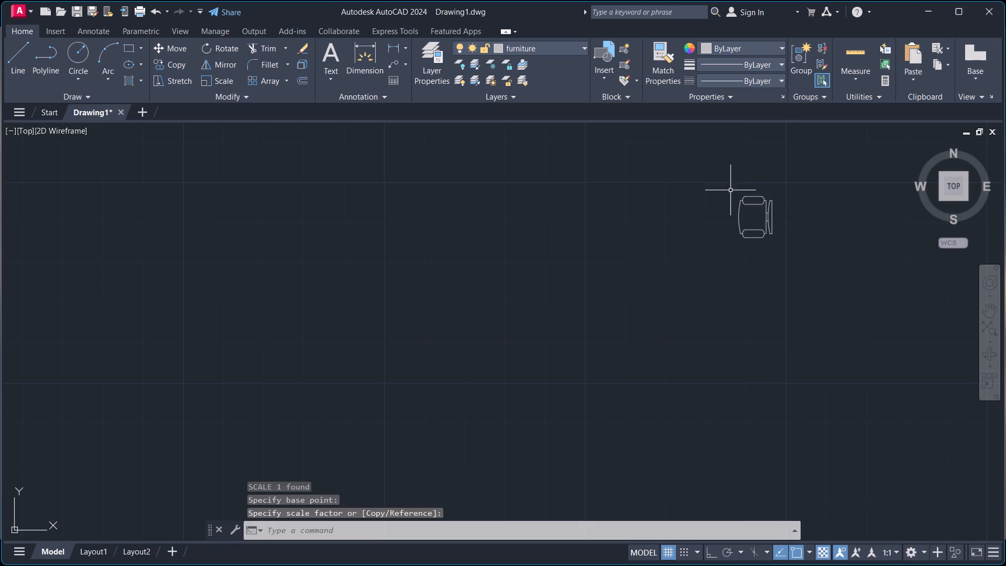
Copy the scaled desk chair about 11 inches straight down, using the midpoint of its backrest as base point.
{"action": "left_click", "coordinate": [726, 188]}
{"action": "left_click", "coordinate": [794, 247]}
{"action": "type", "text": "co"}
{"action": "key", "text": "Return"}
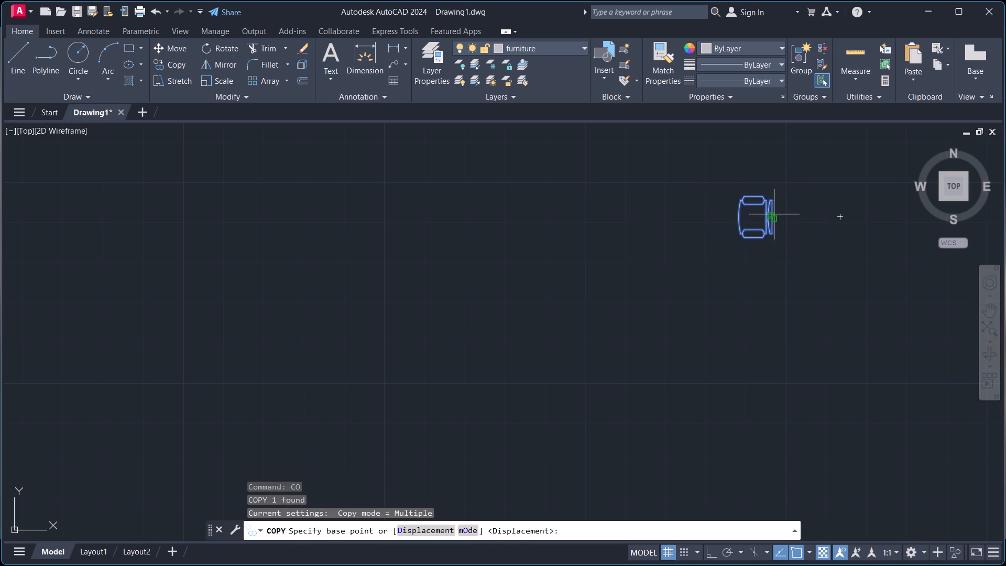
{"action": "left_click", "coordinate": [774, 214]}
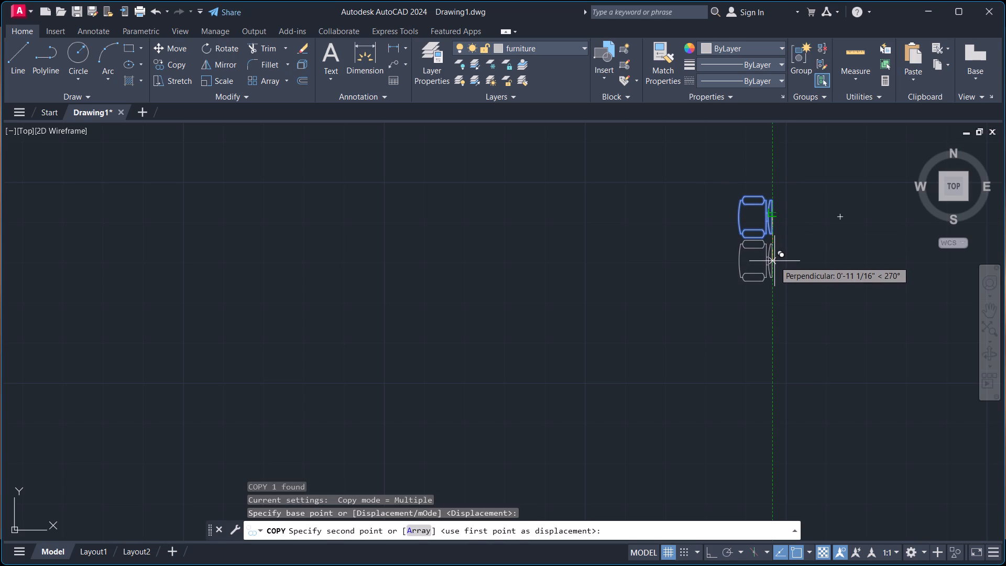
{"action": "left_click", "coordinate": [776, 262]}
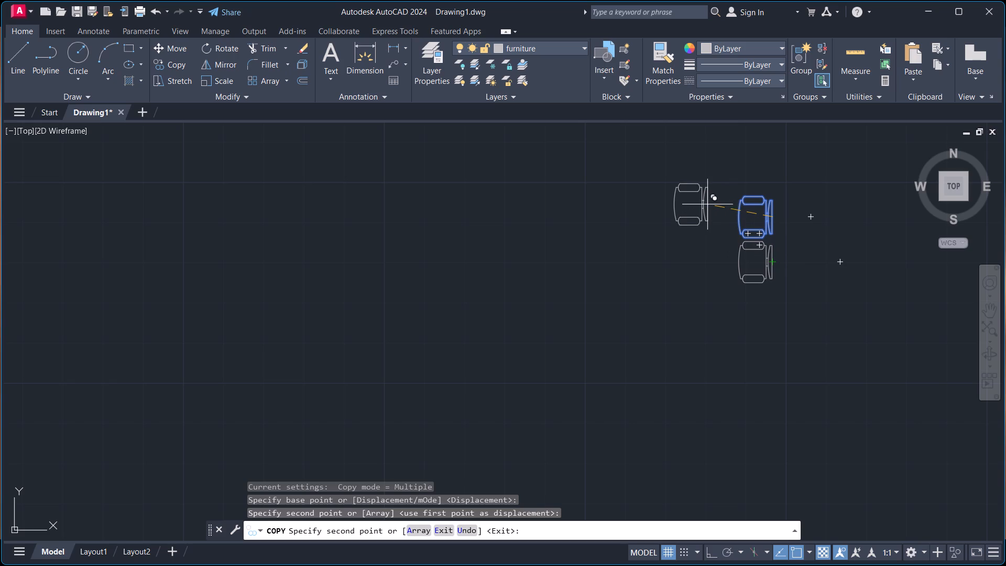
{"action": "key", "text": "Escape"}
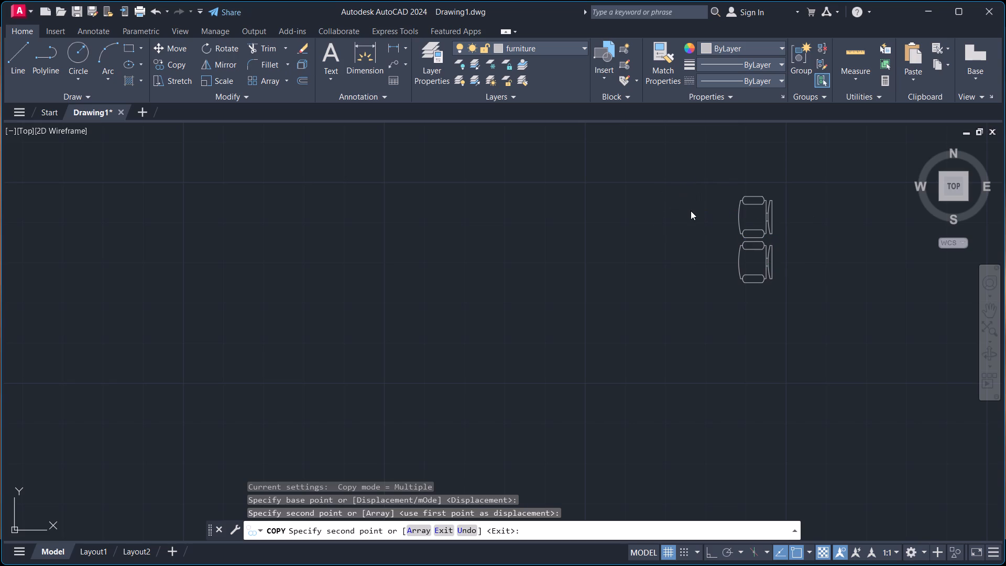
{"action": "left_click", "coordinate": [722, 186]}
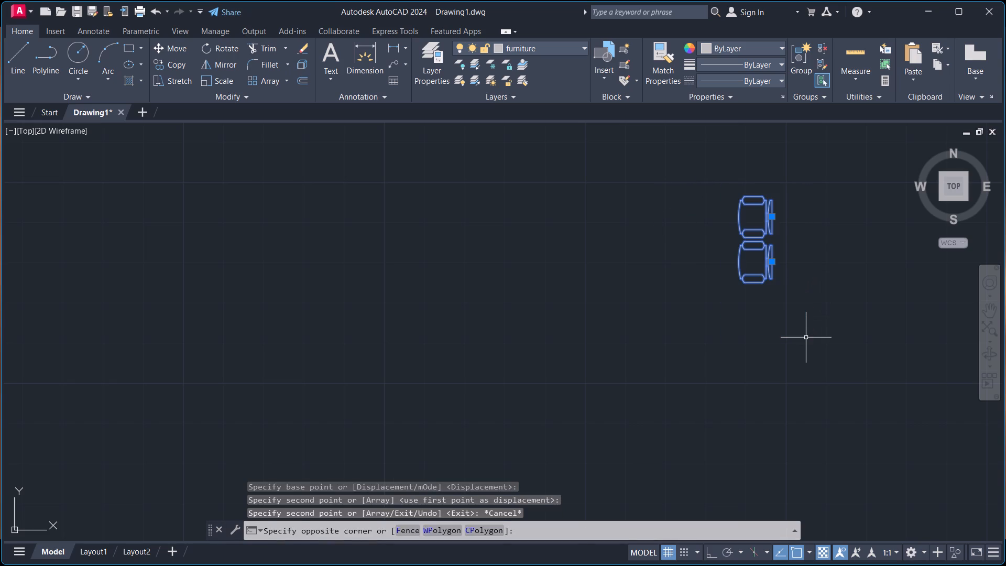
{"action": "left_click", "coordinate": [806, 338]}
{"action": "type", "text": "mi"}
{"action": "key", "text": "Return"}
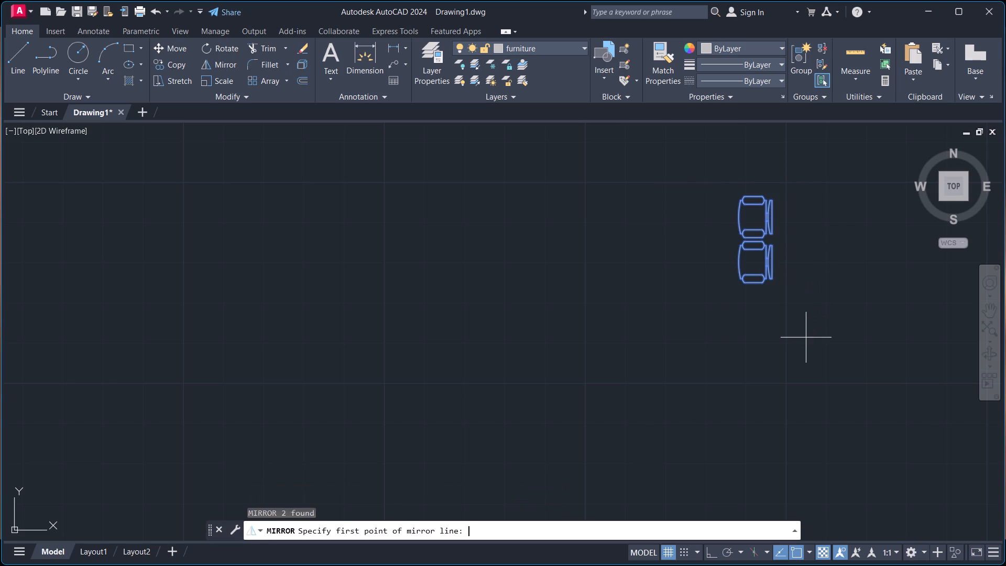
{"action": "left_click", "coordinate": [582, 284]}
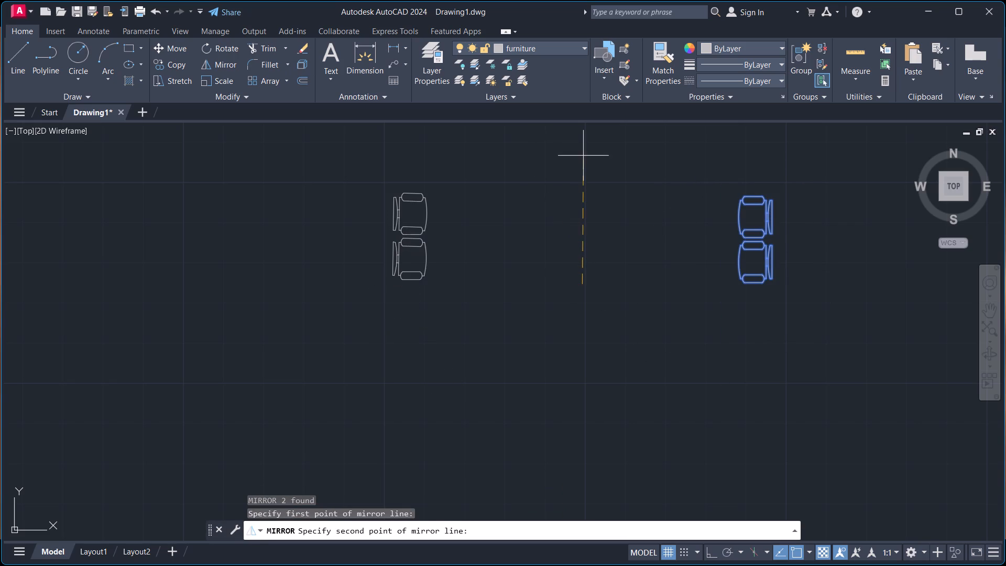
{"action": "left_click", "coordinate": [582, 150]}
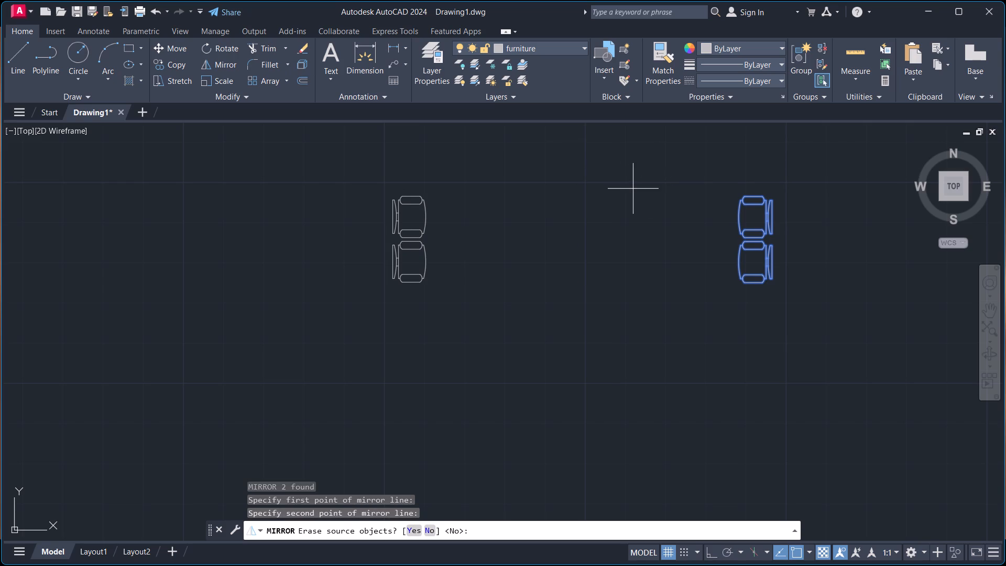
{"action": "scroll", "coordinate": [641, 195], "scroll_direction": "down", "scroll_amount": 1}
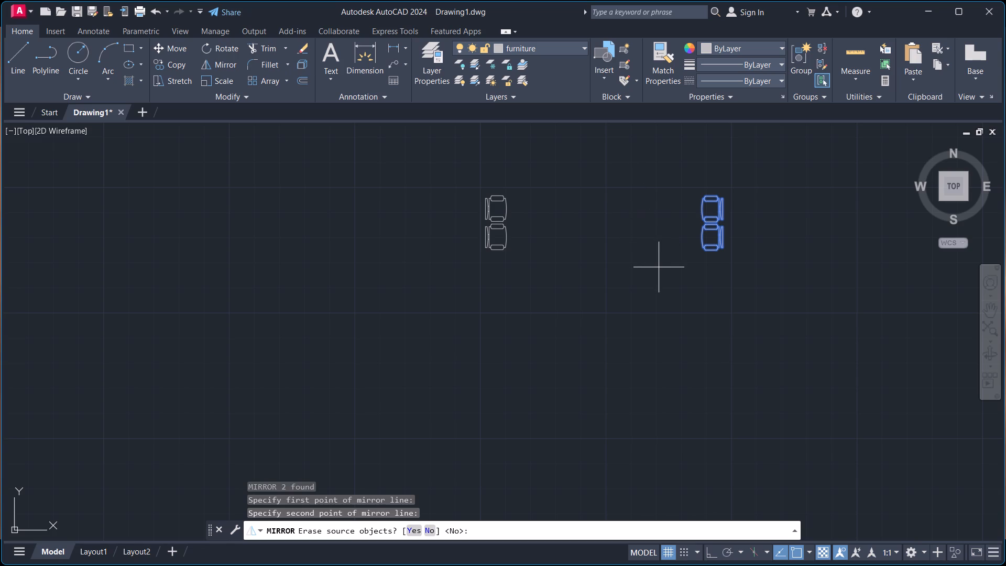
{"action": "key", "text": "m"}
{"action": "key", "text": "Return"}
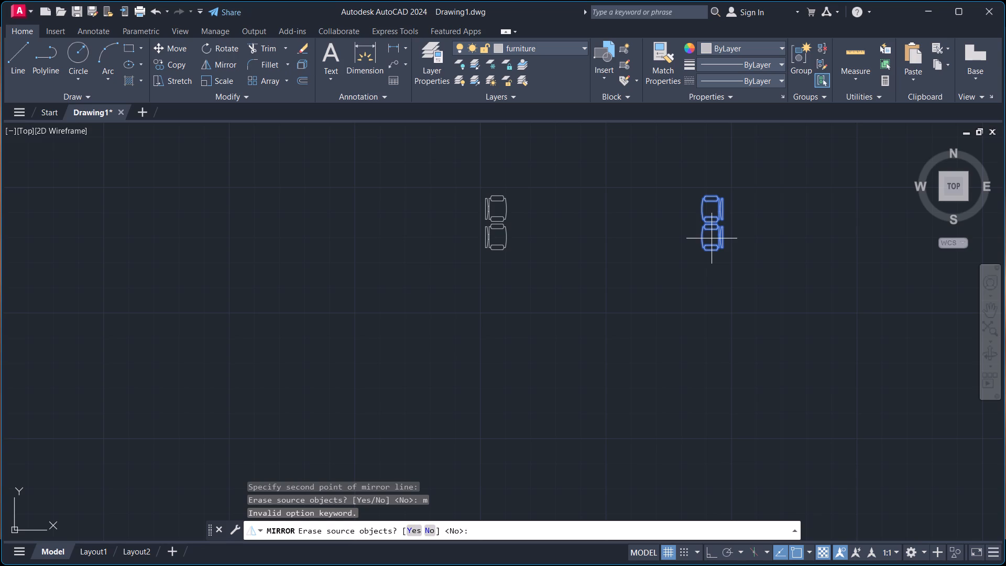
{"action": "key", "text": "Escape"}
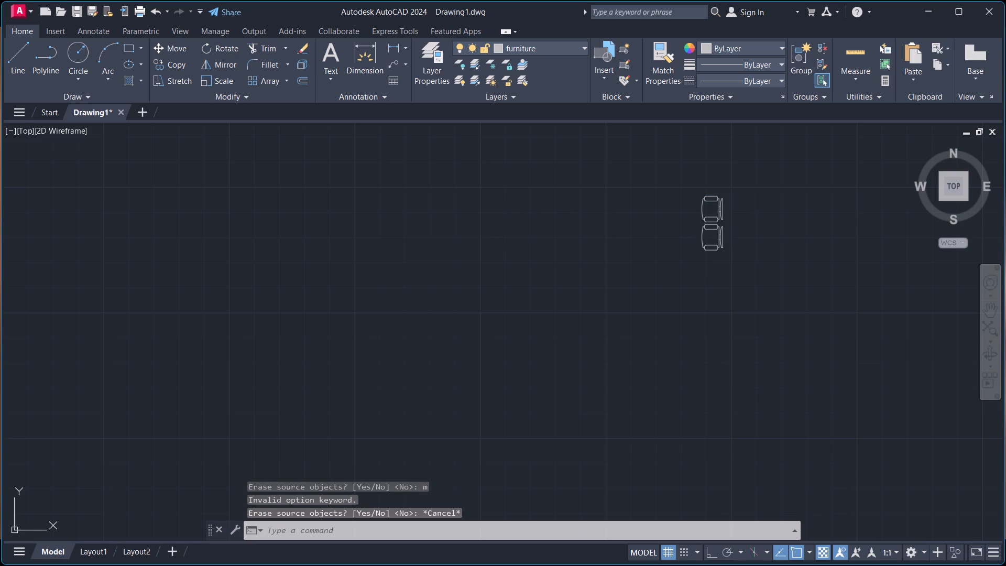
Mirror the two desk chairs across a vertical line with Ortho on, keeping the originals, to form a pair facing them.
{"action": "left_click", "coordinate": [676, 176]}
{"action": "left_click", "coordinate": [777, 315]}
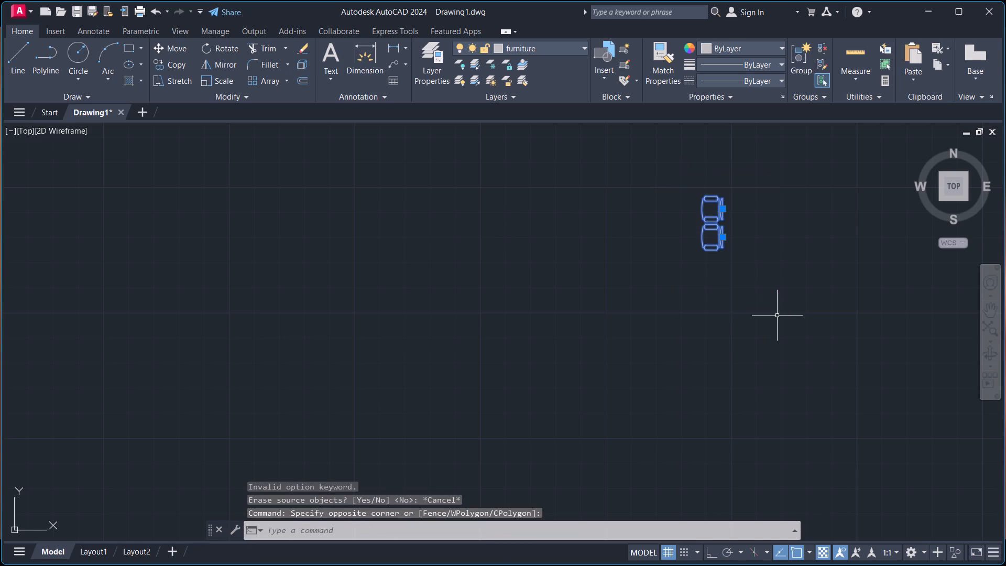
{"action": "type", "text": "mi"}
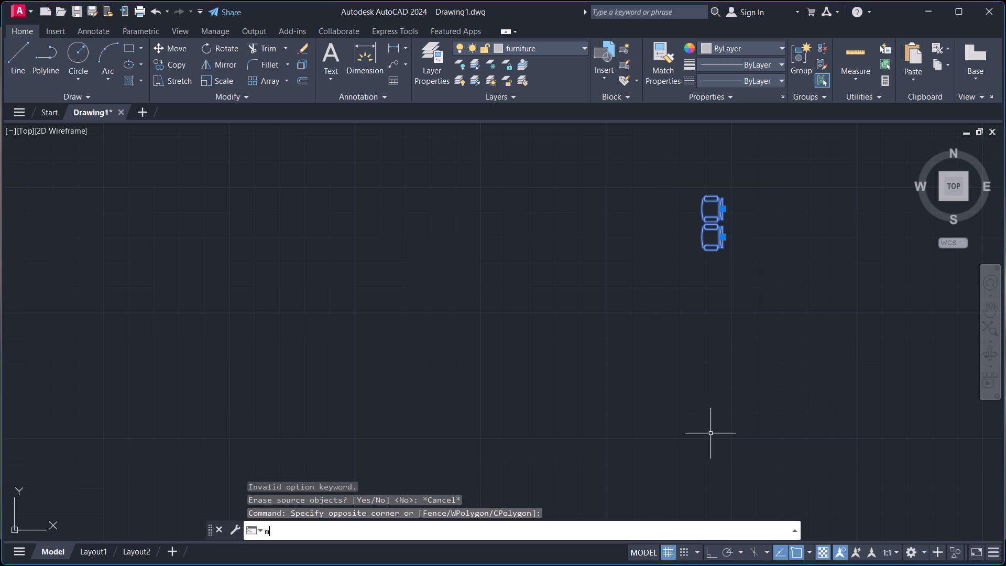
{"action": "key", "text": "Return"}
{"action": "left_click", "coordinate": [622, 307]}
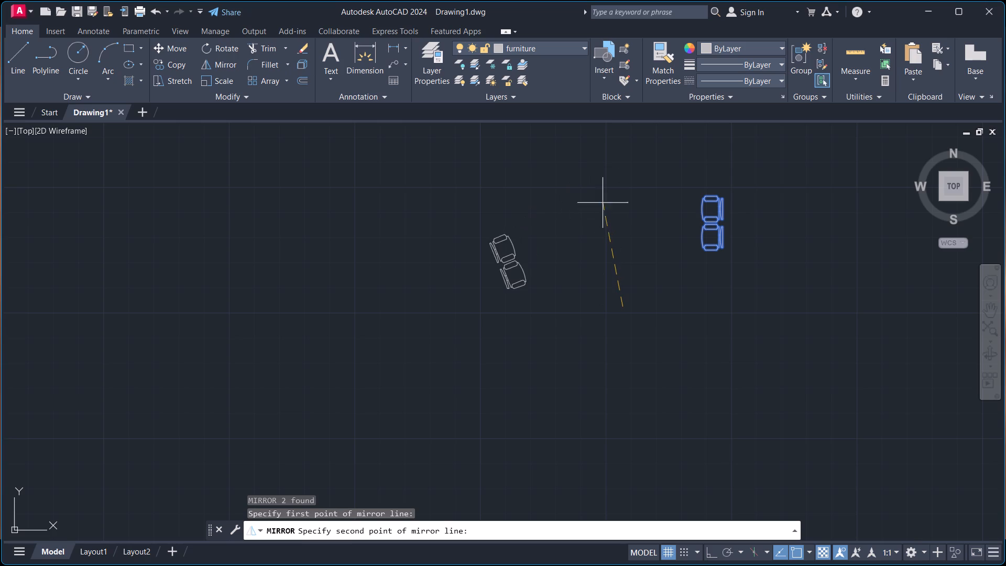
{"action": "key", "text": "F8"}
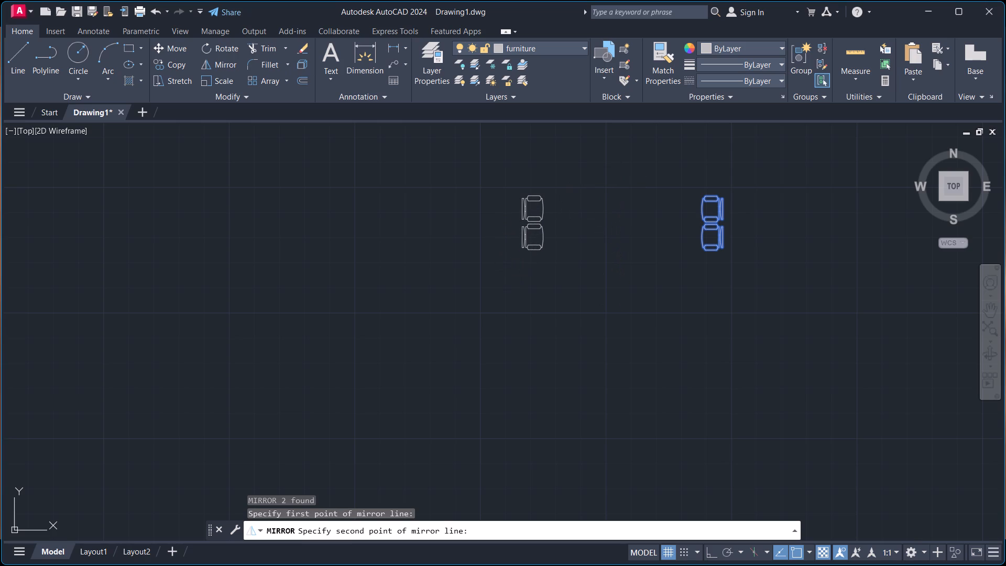
{"action": "left_click", "coordinate": [616, 151]}
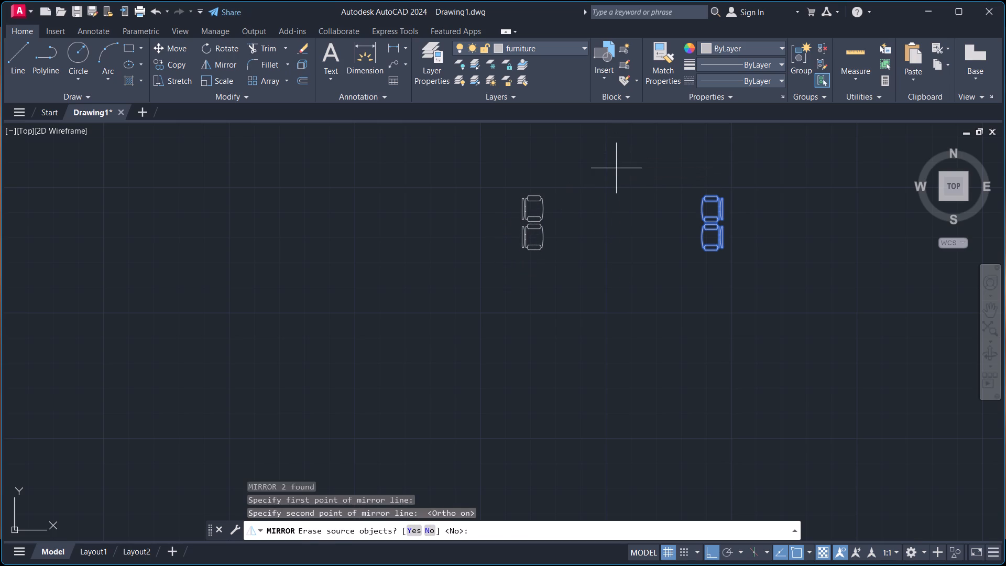
{"action": "key", "text": "Return"}
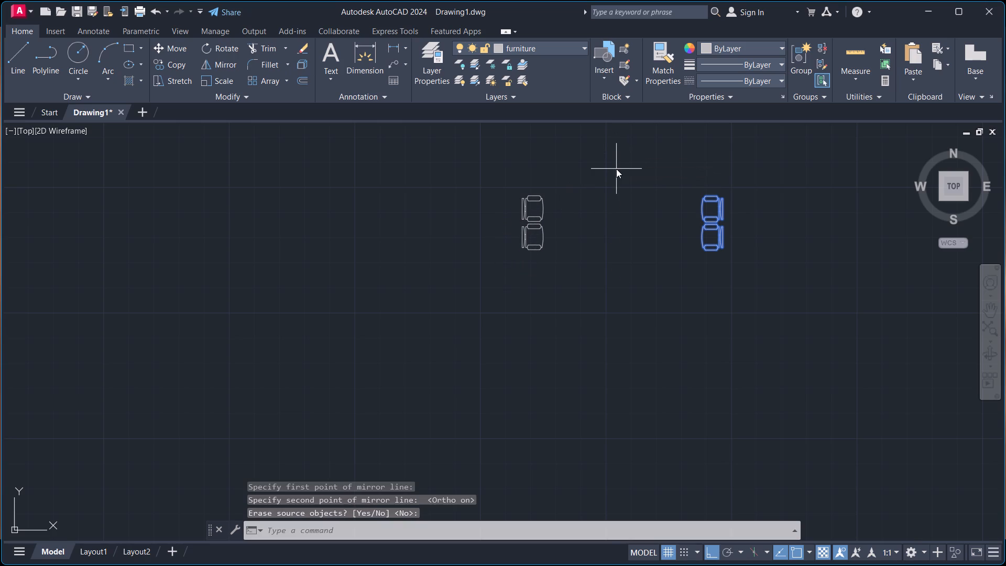
Move the original pair of desk chairs, with Ortho off, into the living room just below and right of the sofa, facing the partition.
{"action": "left_click", "coordinate": [661, 162]}
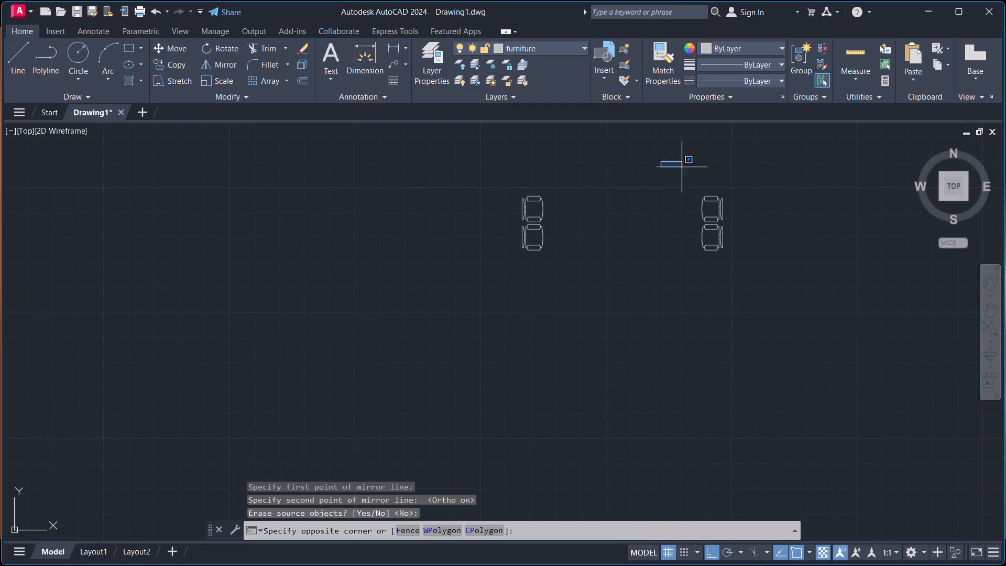
{"action": "left_click", "coordinate": [777, 297]}
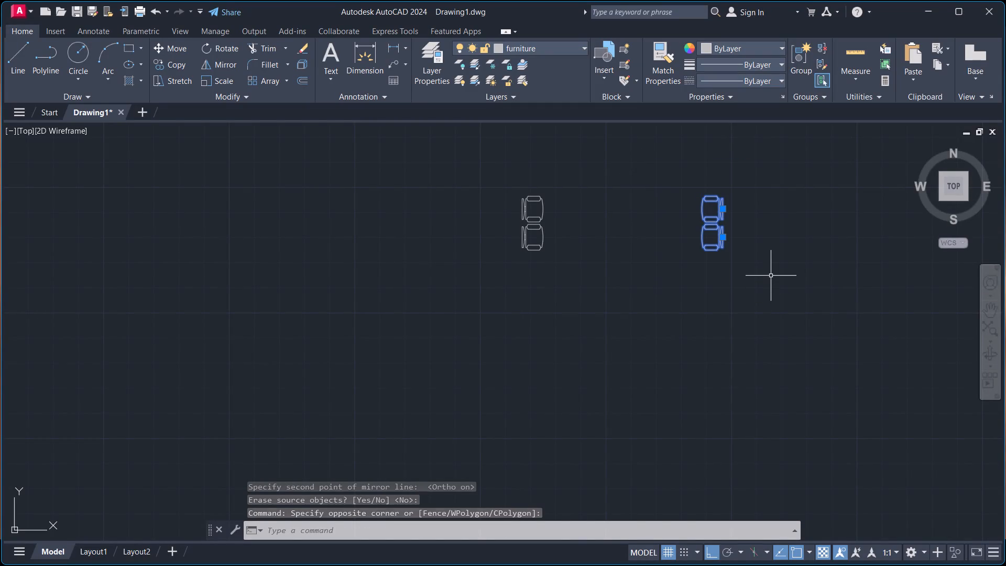
{"action": "key", "text": "m"}
{"action": "key", "text": "Return"}
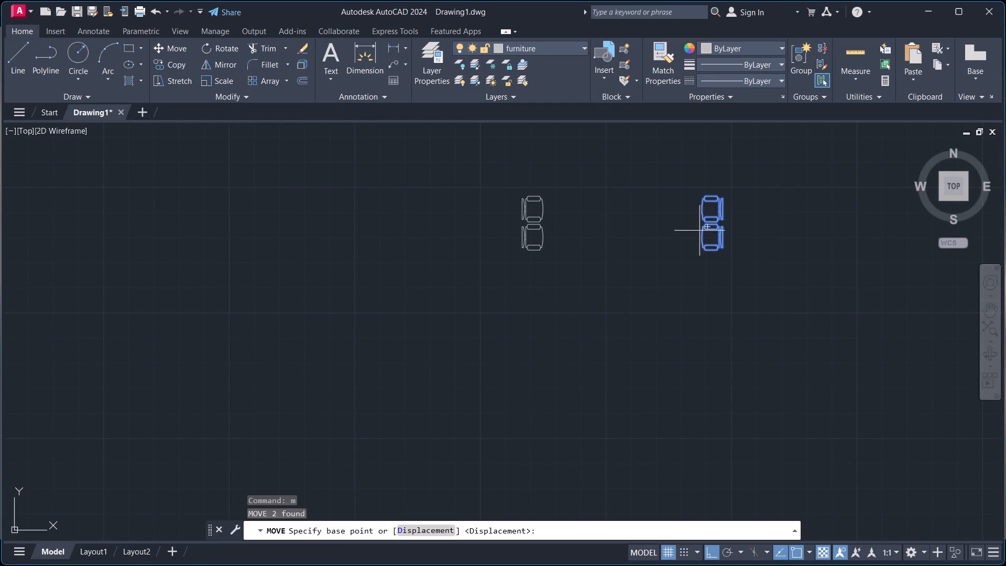
{"action": "left_click", "coordinate": [726, 223]}
{"action": "scroll", "coordinate": [321, 264], "scroll_direction": "down", "scroll_amount": 2}
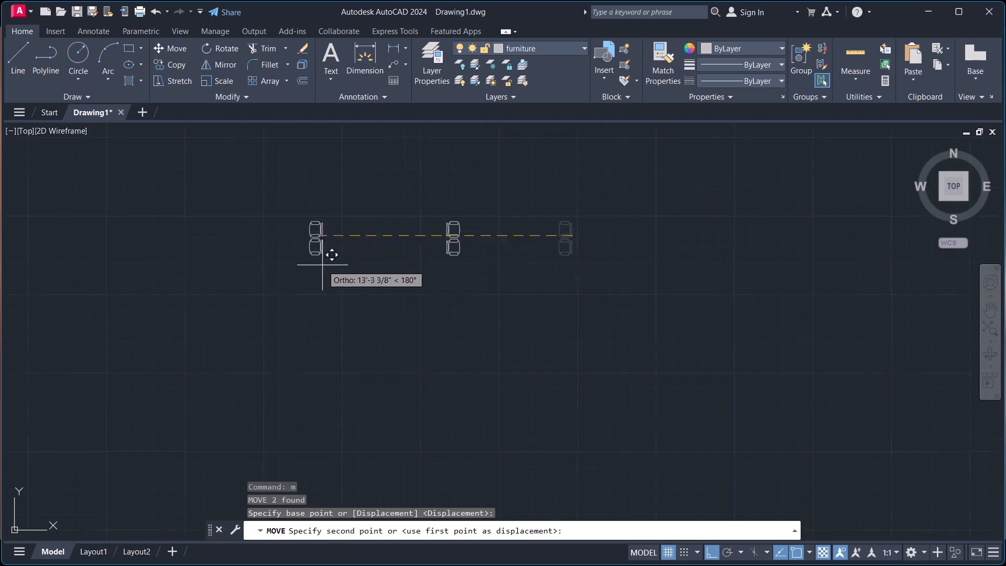
{"action": "scroll", "coordinate": [323, 266], "scroll_direction": "down", "scroll_amount": 2}
{"action": "scroll", "coordinate": [141, 238], "scroll_direction": "up", "scroll_amount": 1}
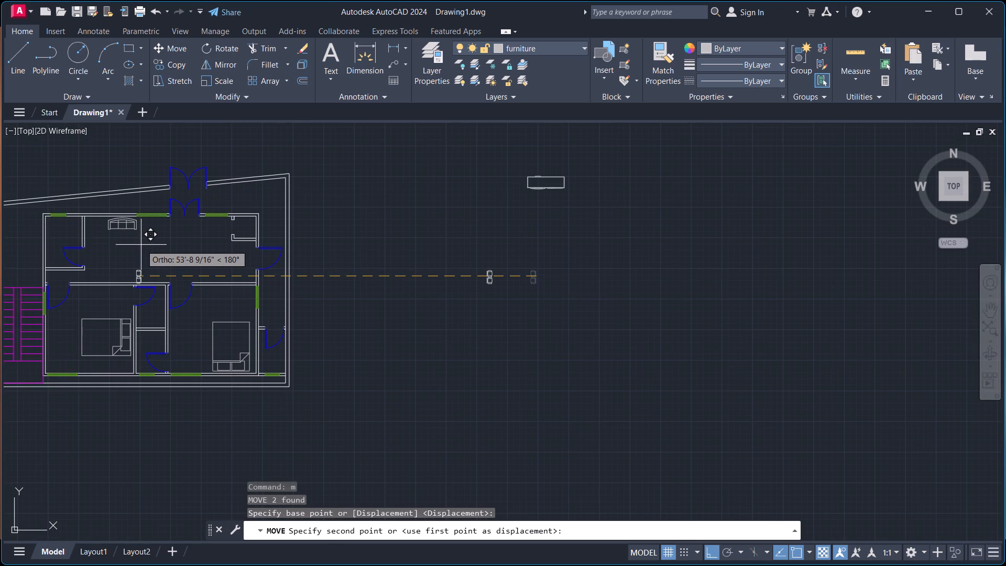
{"action": "key", "text": "F8"}
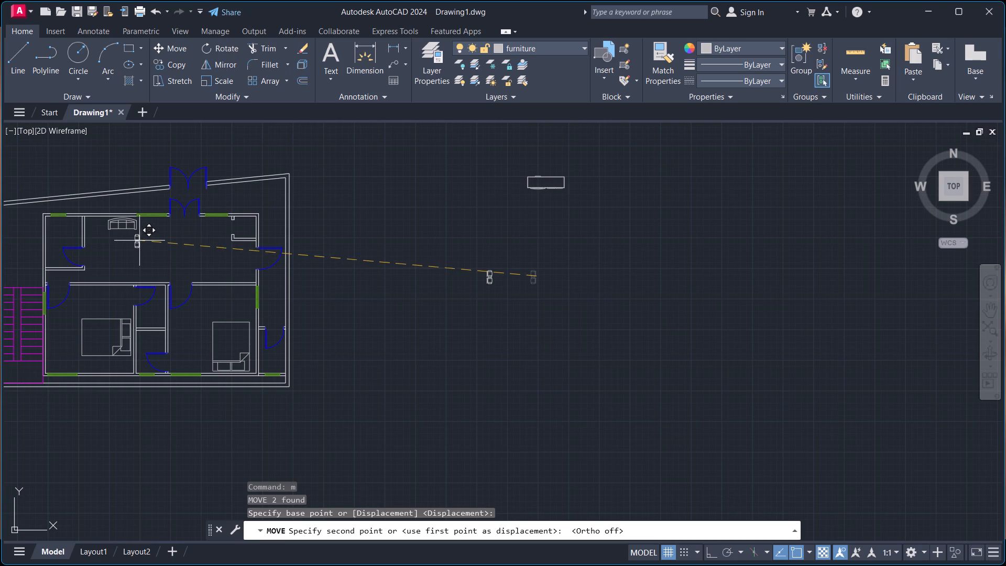
{"action": "scroll", "coordinate": [142, 237], "scroll_direction": "up", "scroll_amount": 3}
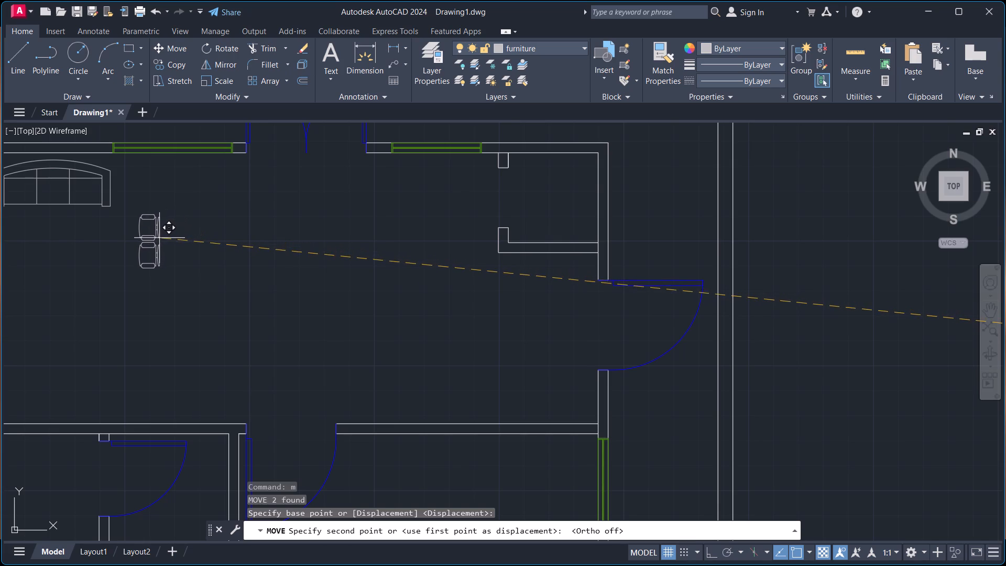
{"action": "left_click", "coordinate": [148, 241]}
Scale the two living room chairs up slightly, using the midpoint of the upper chair's backrest as base point.
{"action": "left_click", "coordinate": [117, 206]}
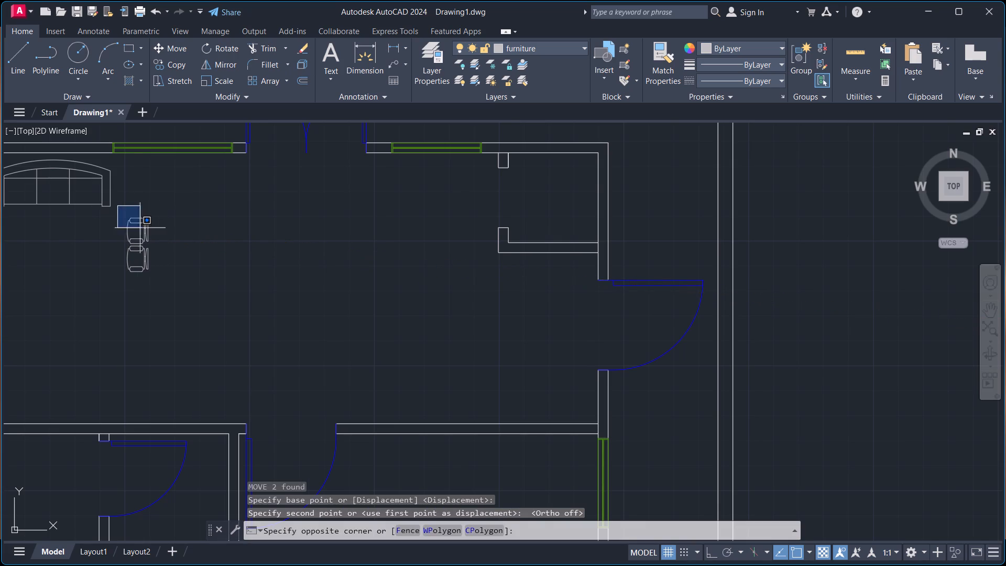
{"action": "left_click", "coordinate": [171, 296]}
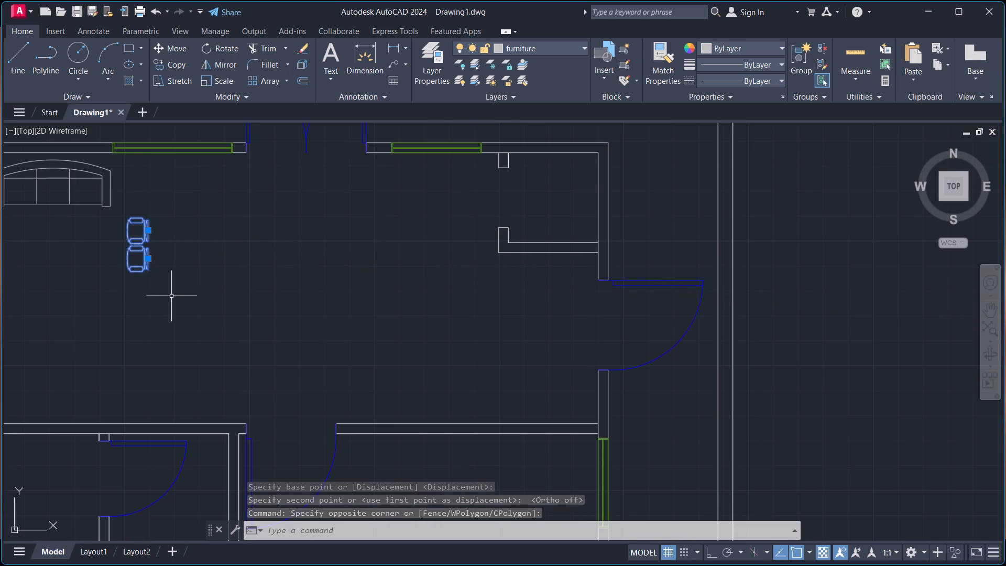
{"action": "type", "text": "sc"}
{"action": "key", "text": "Return"}
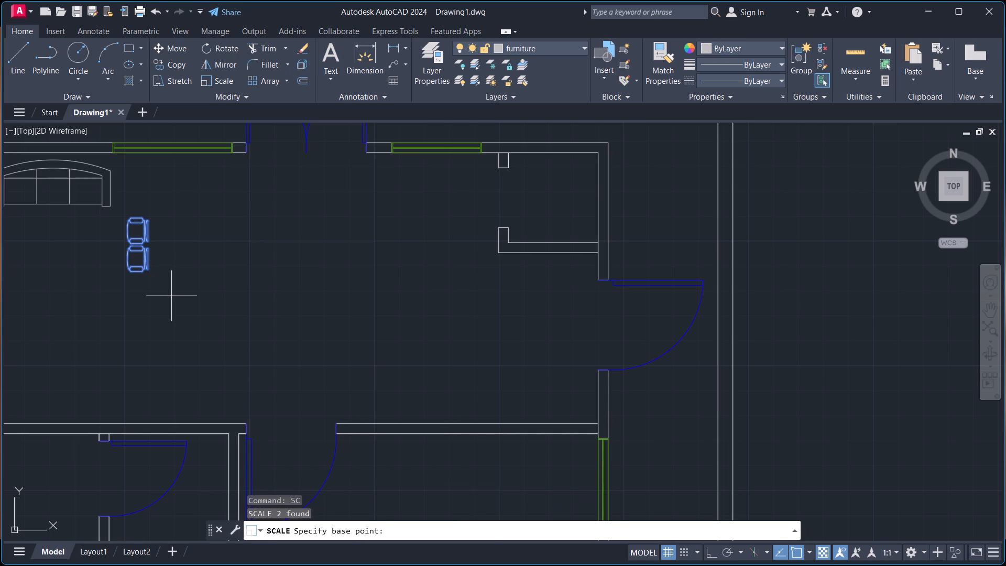
{"action": "left_click", "coordinate": [150, 234]}
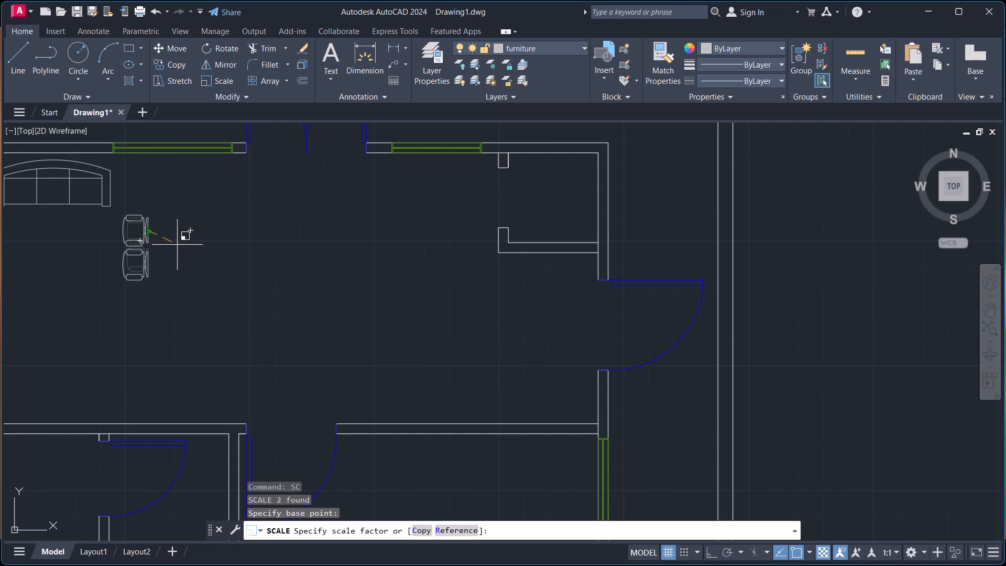
{"action": "left_click", "coordinate": [174, 245]}
Move the mirrored pair of chairs into the living room between the partition and the sofa, facing the first pair.
{"action": "scroll", "coordinate": [203, 224], "scroll_direction": "down", "scroll_amount": 2}
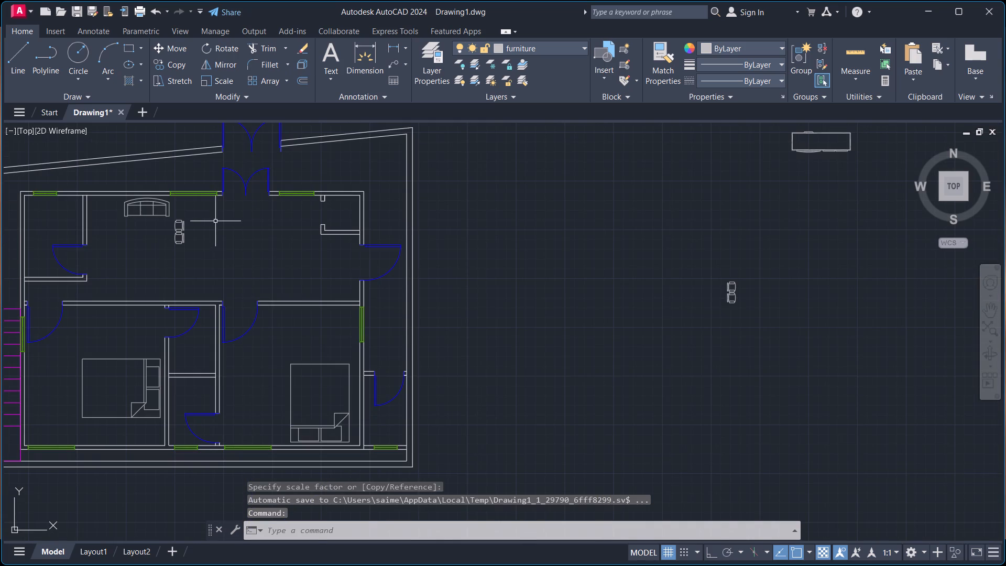
{"action": "left_click_drag", "start_coordinate": [706, 257], "coordinate": [719, 267]}
{"action": "left_click", "coordinate": [806, 344]}
{"action": "key", "text": "m"}
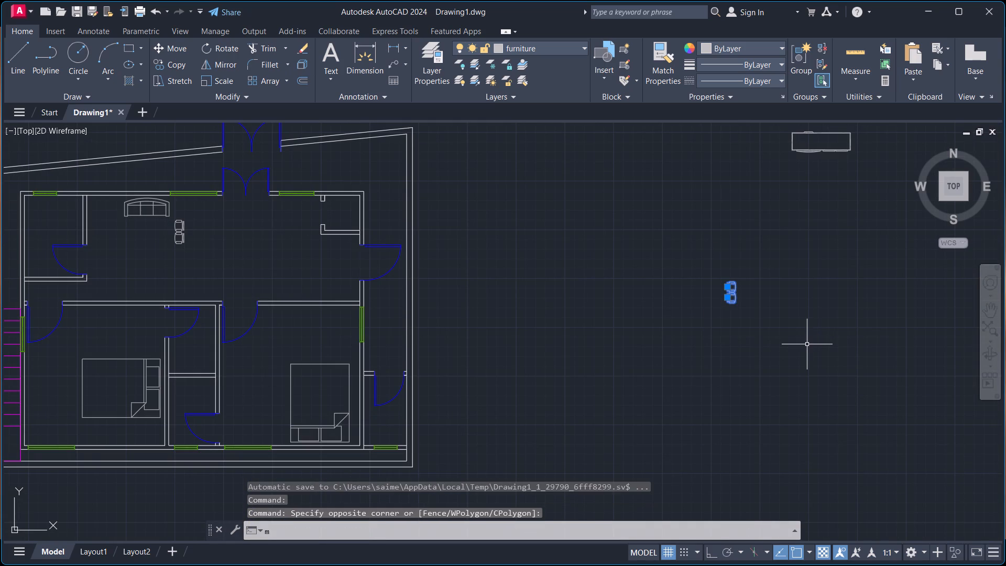
{"action": "key", "text": "Return"}
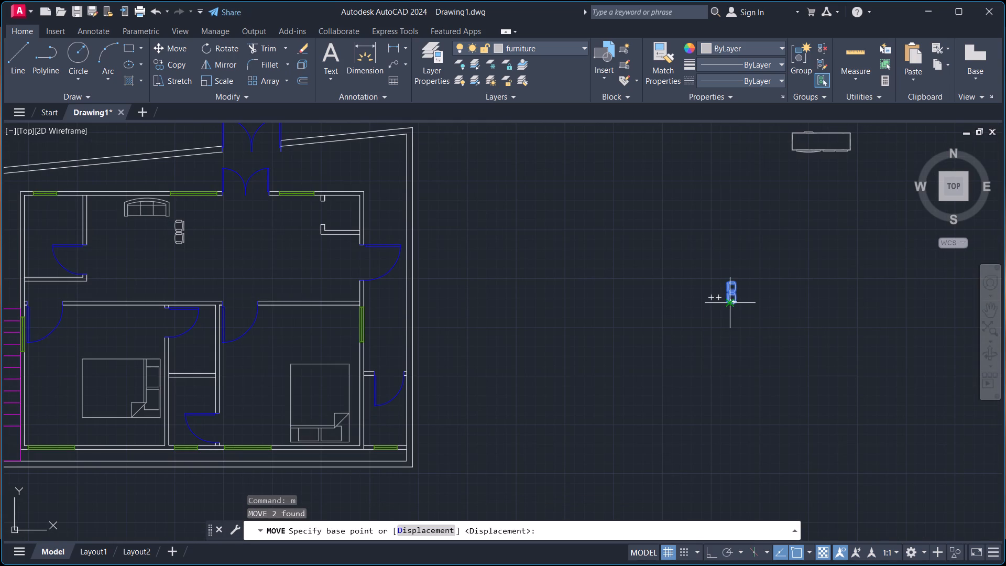
{"action": "left_click", "coordinate": [726, 304]}
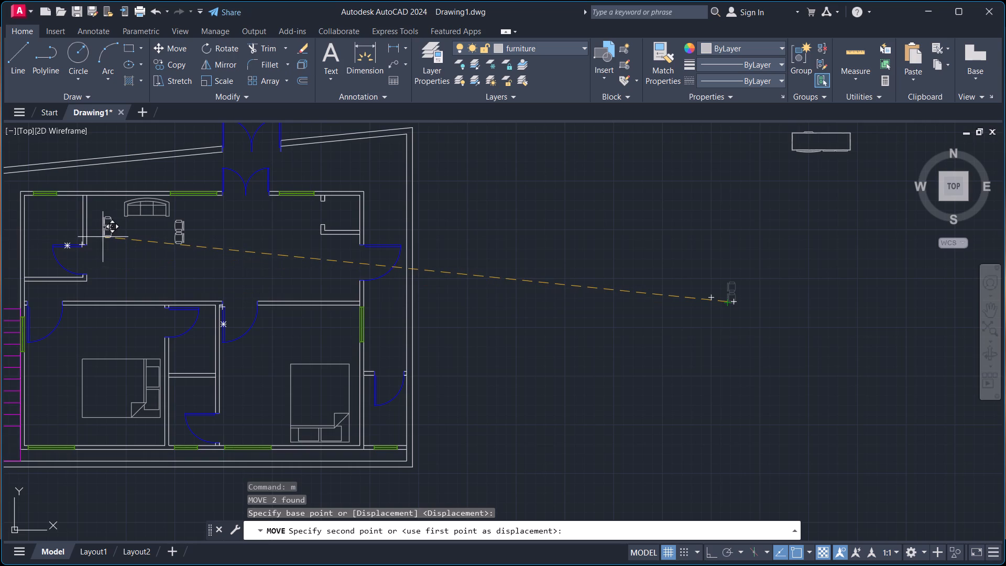
{"action": "scroll", "coordinate": [104, 237], "scroll_direction": "up", "scroll_amount": 3}
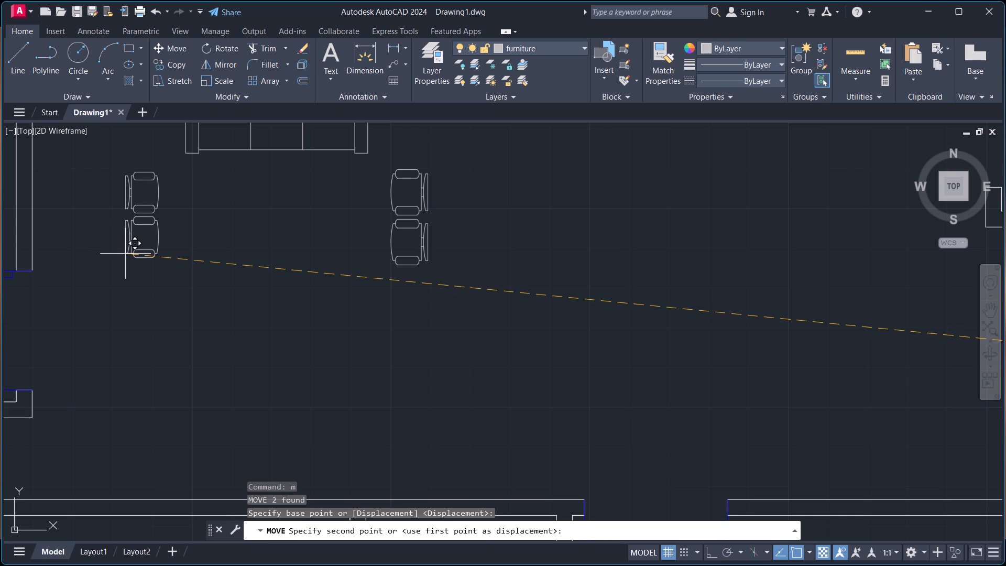
{"action": "left_click", "coordinate": [129, 254]}
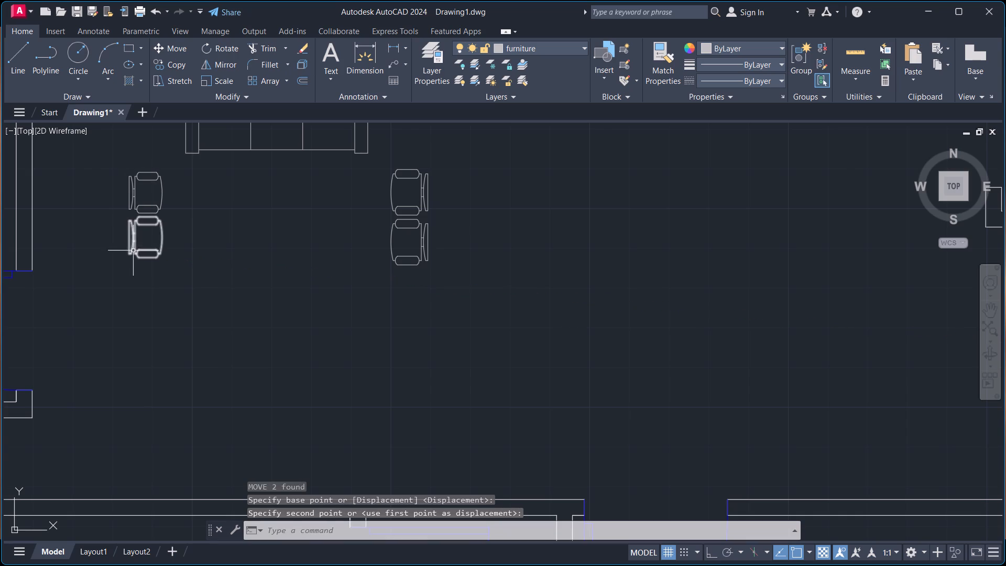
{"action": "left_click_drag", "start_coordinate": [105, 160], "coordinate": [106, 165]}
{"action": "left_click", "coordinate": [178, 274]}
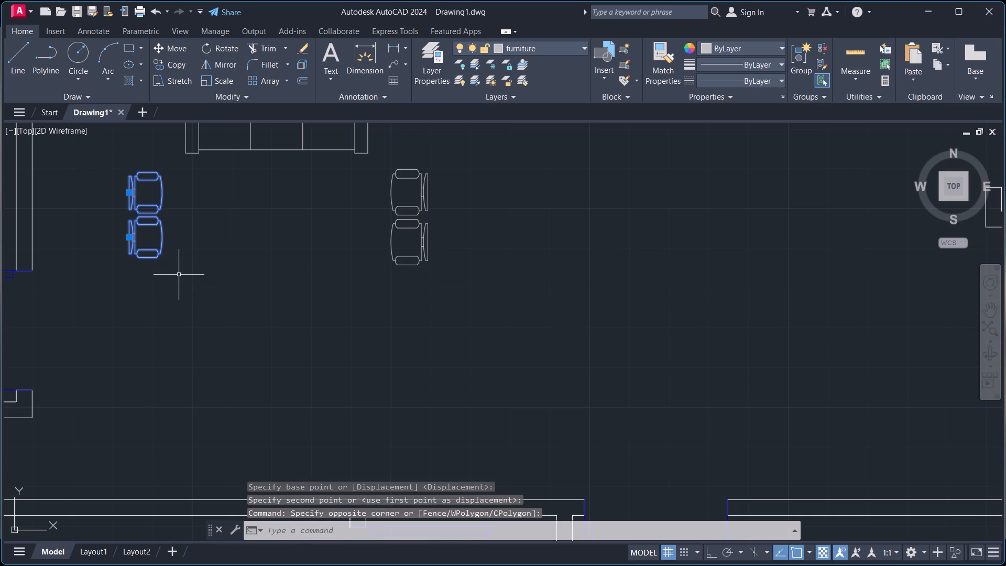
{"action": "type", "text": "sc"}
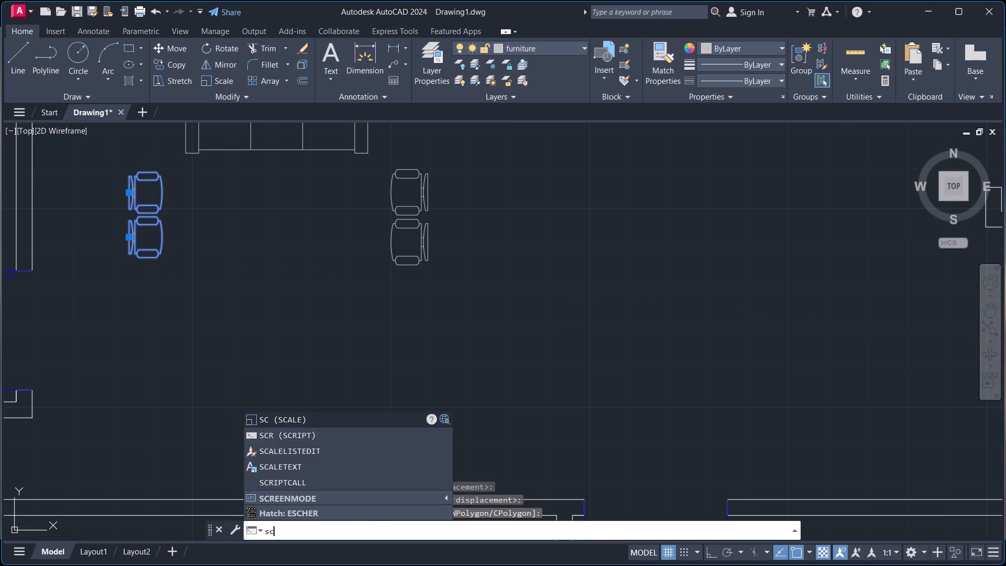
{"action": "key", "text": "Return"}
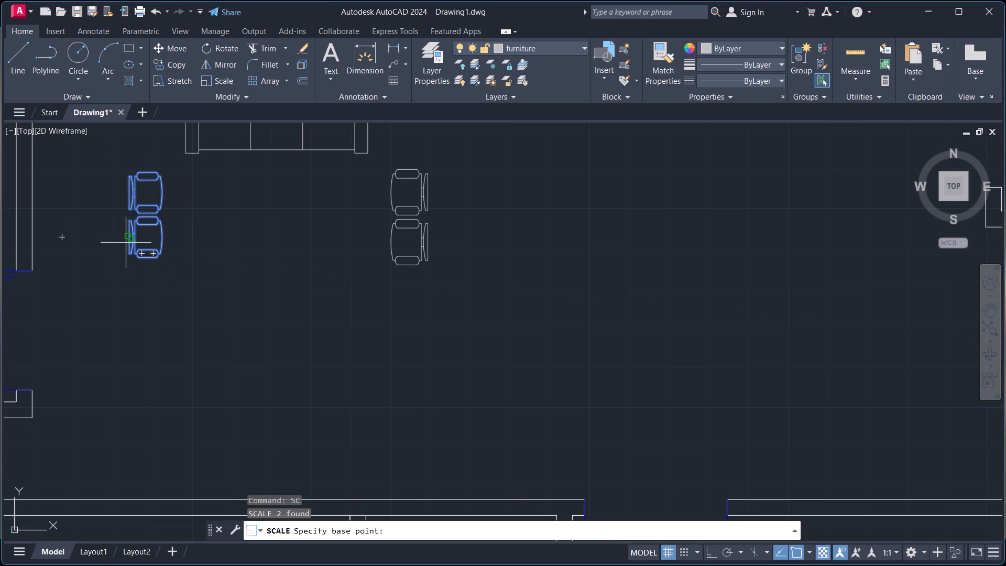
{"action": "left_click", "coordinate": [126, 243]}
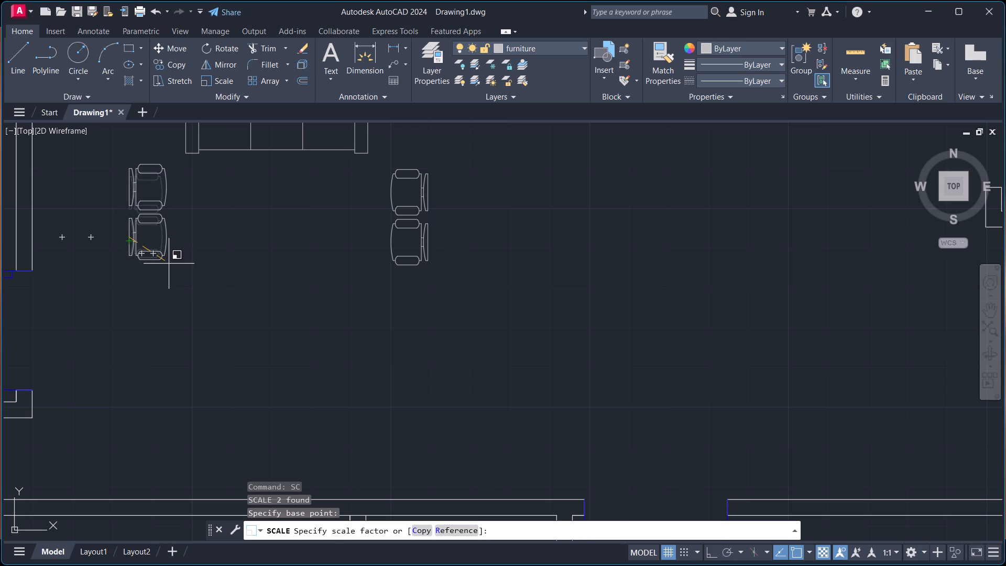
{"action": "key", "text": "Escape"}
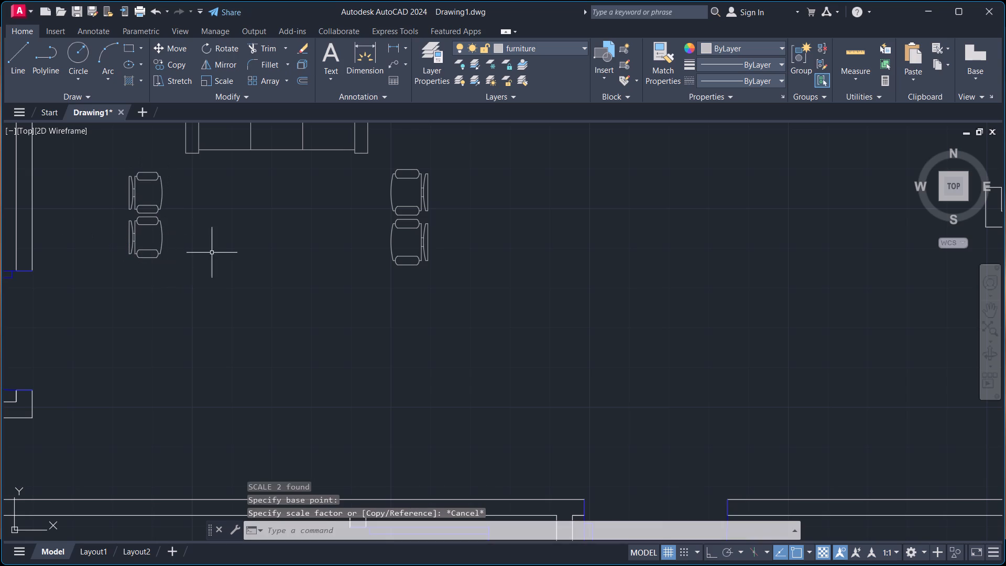
Erase the smaller pair of chairs between the partition and the sofa.
{"action": "left_click", "coordinate": [114, 165]}
{"action": "left_click", "coordinate": [182, 266]}
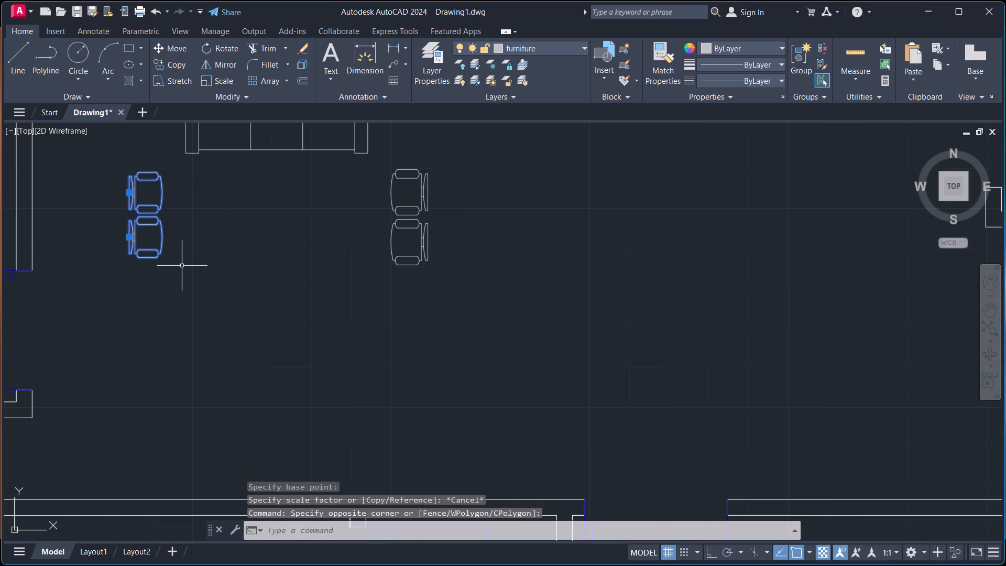
{"action": "key", "text": "e"}
{"action": "key", "text": "Return"}
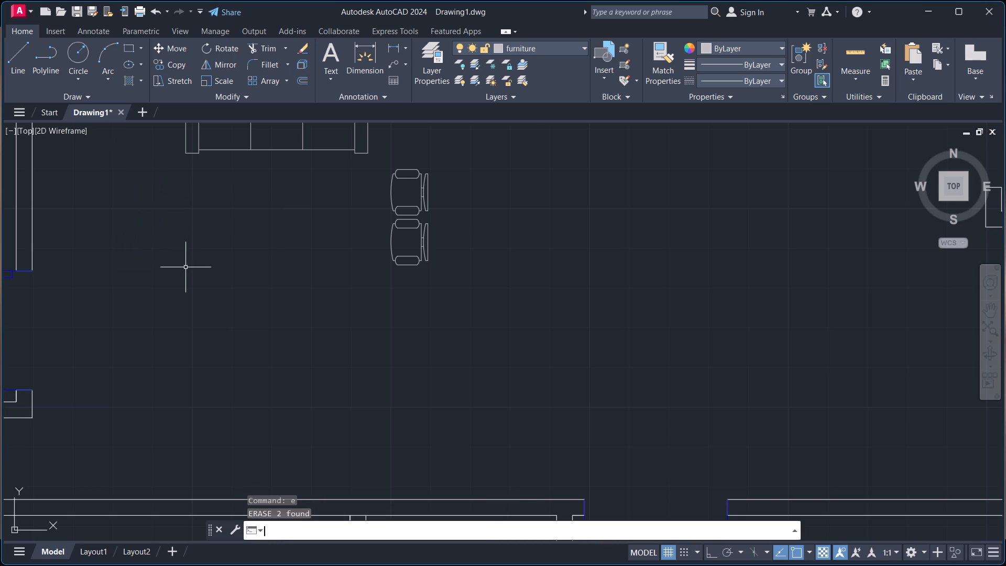
Mirror the remaining enlarged pair of chairs across a vertical line below the sofa with Ortho on, keeping the originals.
{"action": "left_click", "coordinate": [388, 158]}
{"action": "left_click", "coordinate": [480, 340]}
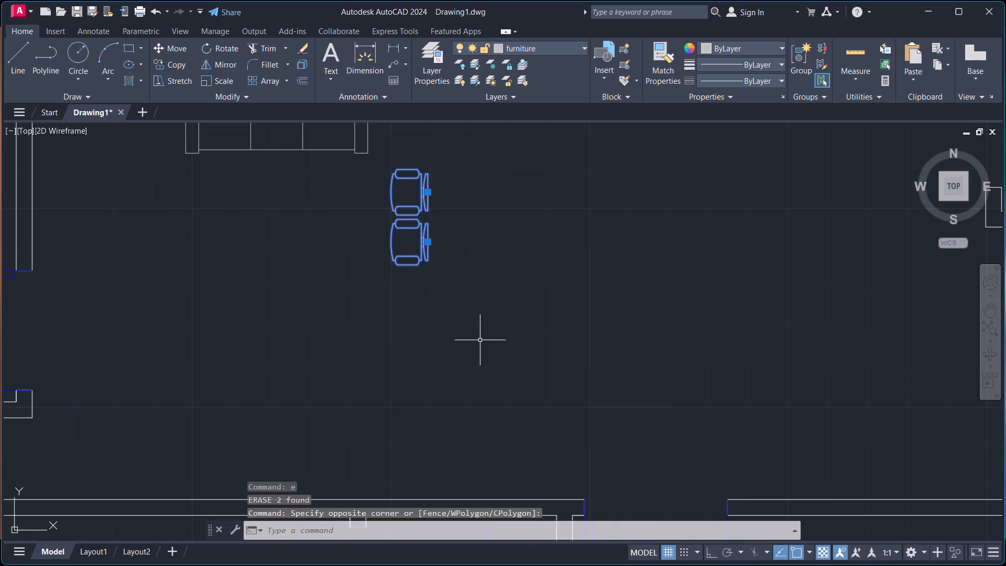
{"action": "type", "text": "mi"}
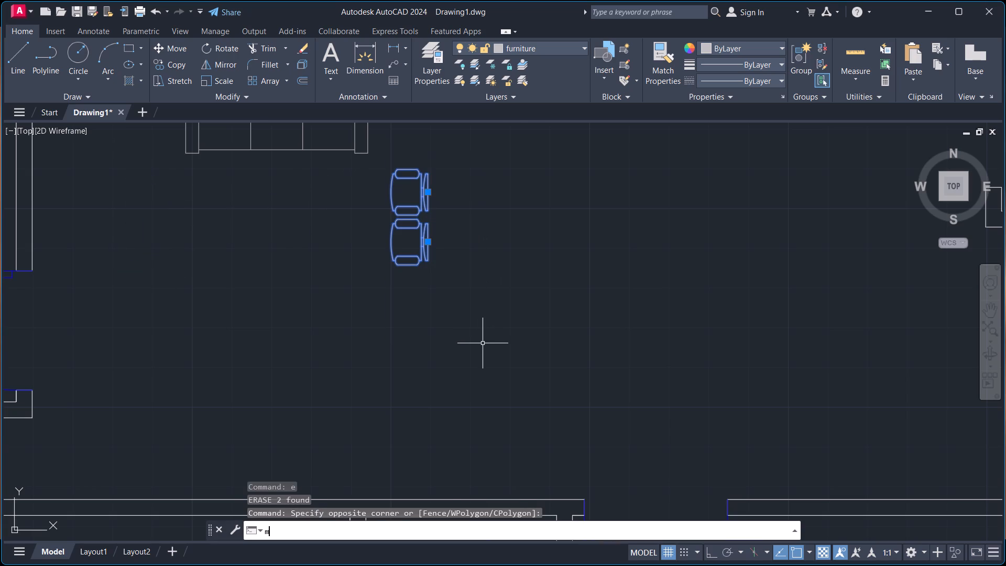
{"action": "key", "text": "Return"}
{"action": "left_click", "coordinate": [254, 281]}
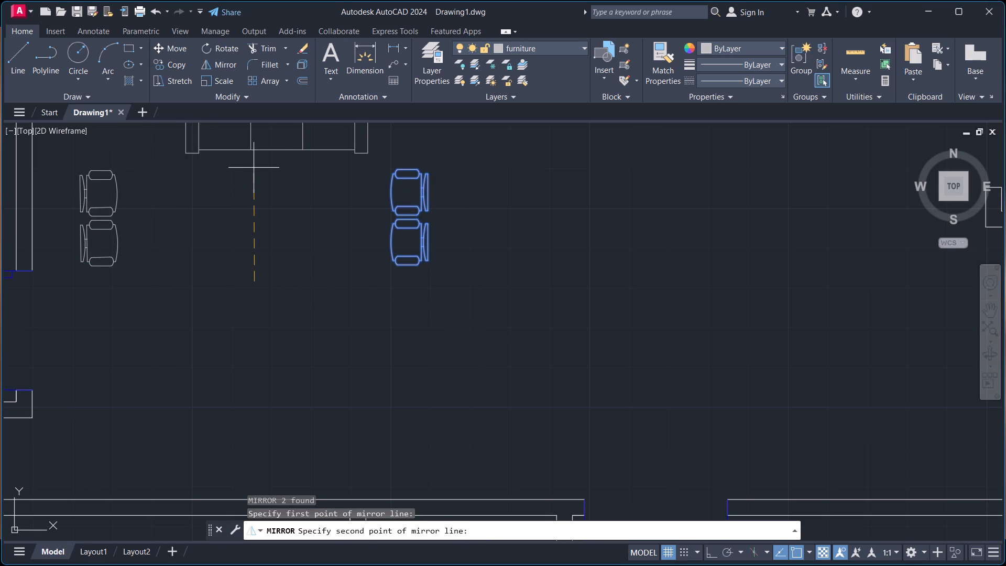
{"action": "key", "text": "F8"}
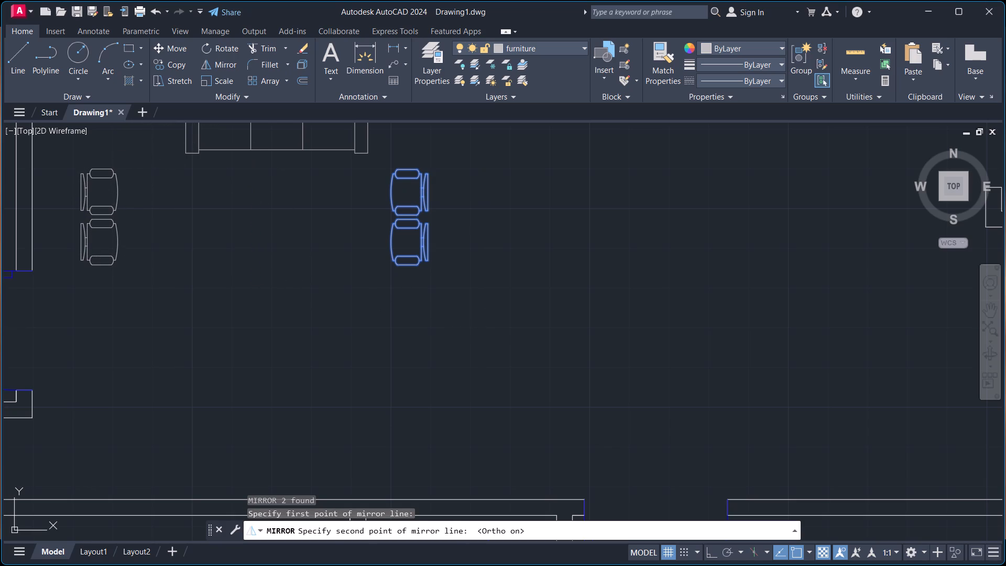
{"action": "left_click", "coordinate": [264, 211]}
{"action": "left_click", "coordinate": [66, 156]}
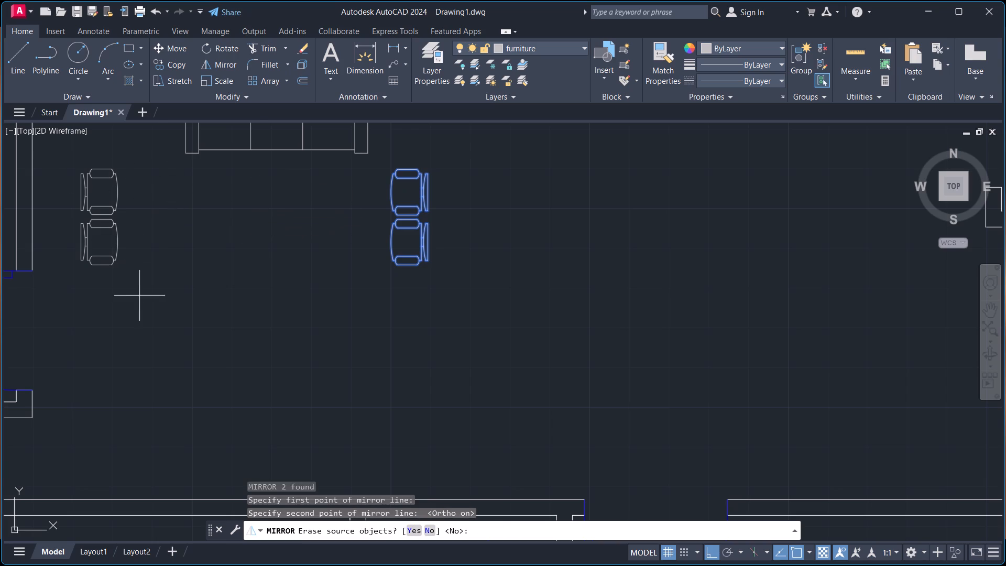
{"action": "key", "text": "Return"}
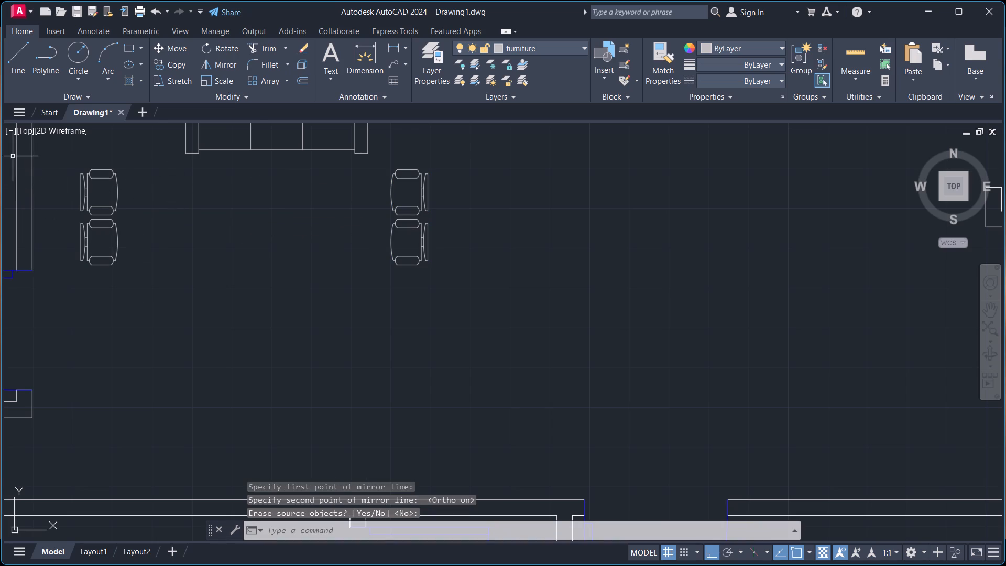
Move the mirrored pair of chairs horizontally about 1'-1 5/8" away from the partition, closer to the facing pair.
{"action": "left_click", "coordinate": [57, 155]}
{"action": "left_click", "coordinate": [155, 312]}
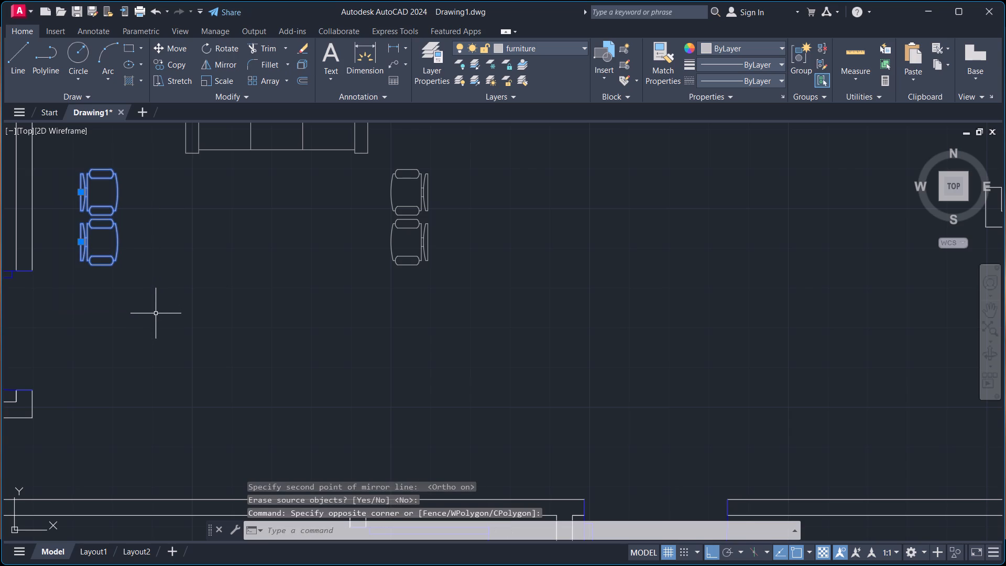
{"action": "key", "text": "m"}
{"action": "key", "text": "Return"}
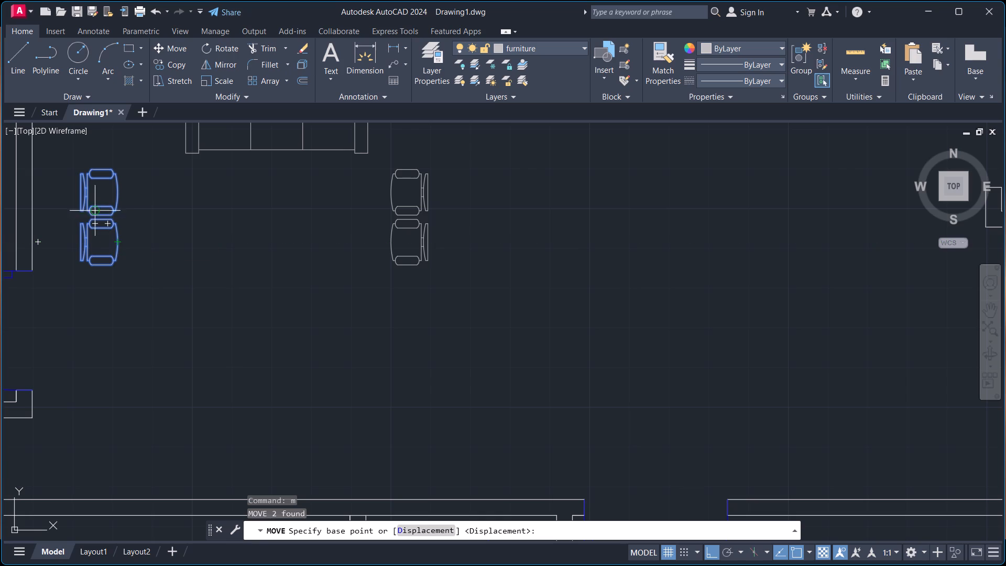
{"action": "left_click", "coordinate": [78, 175]}
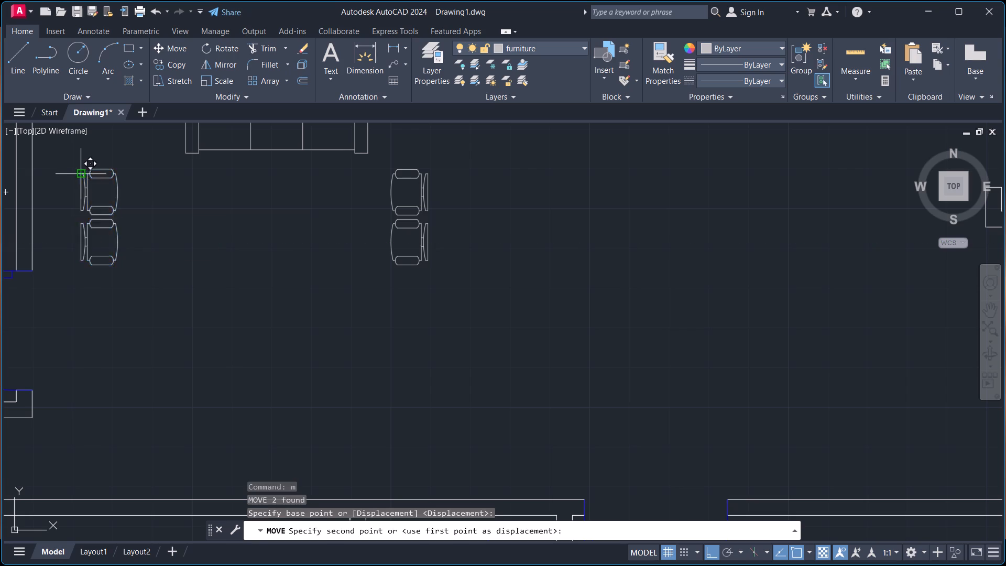
{"action": "left_click", "coordinate": [134, 188]}
Move the original pair of chairs horizontally toward the mirrored pair, bringing their seat fronts roughly in line with the sofa's right end.
{"action": "scroll", "coordinate": [242, 245], "scroll_direction": "down", "scroll_amount": 2}
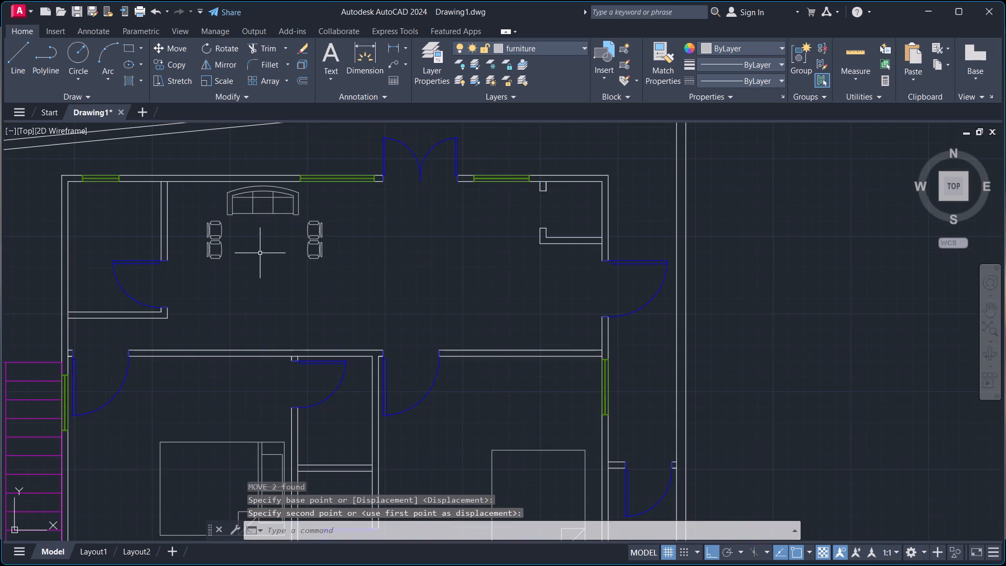
{"action": "scroll", "coordinate": [324, 221], "scroll_direction": "up", "scroll_amount": 1}
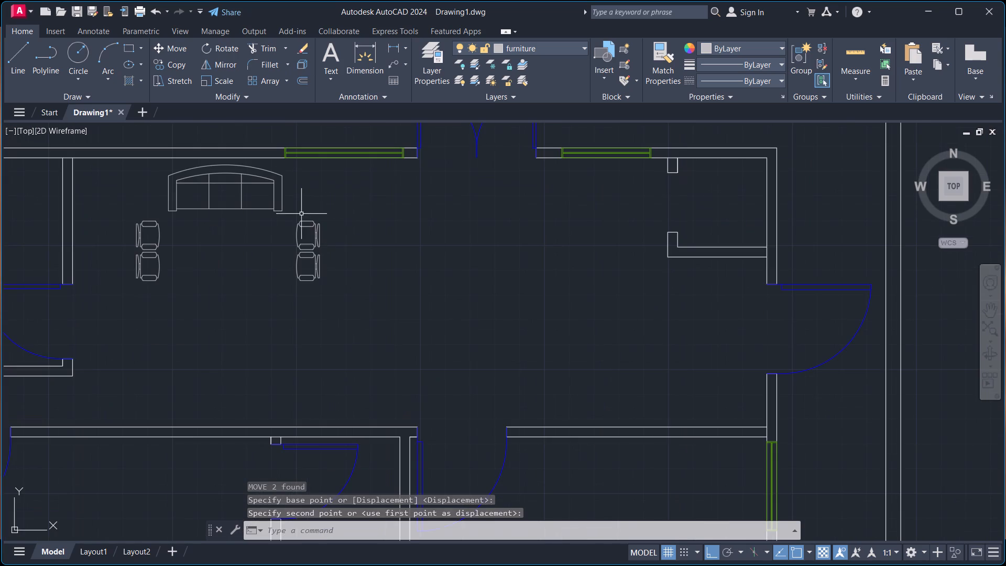
{"action": "left_click_drag", "start_coordinate": [291, 211], "coordinate": [294, 220]}
{"action": "left_click", "coordinate": [343, 297]}
{"action": "key", "text": "m"}
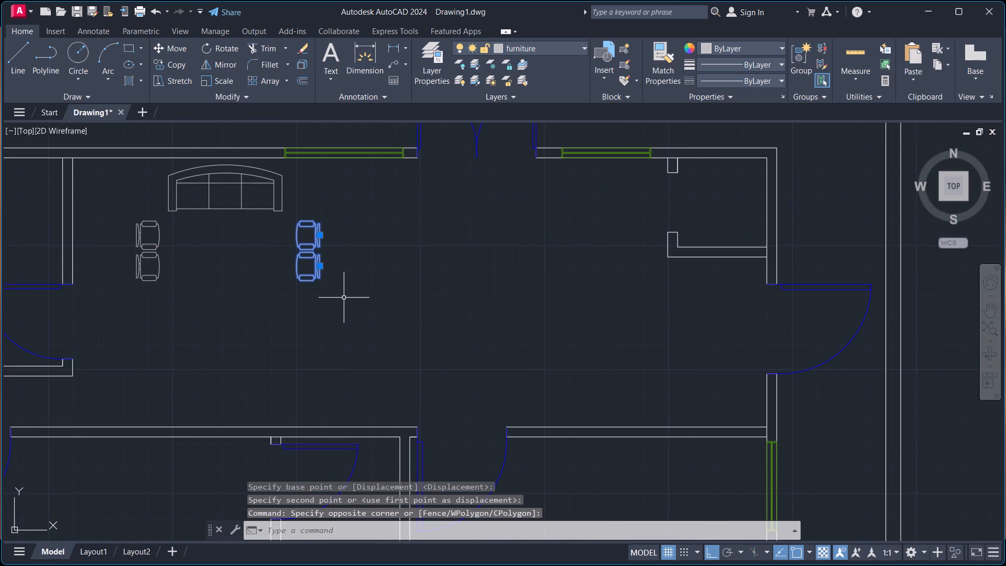
{"action": "key", "text": "Return"}
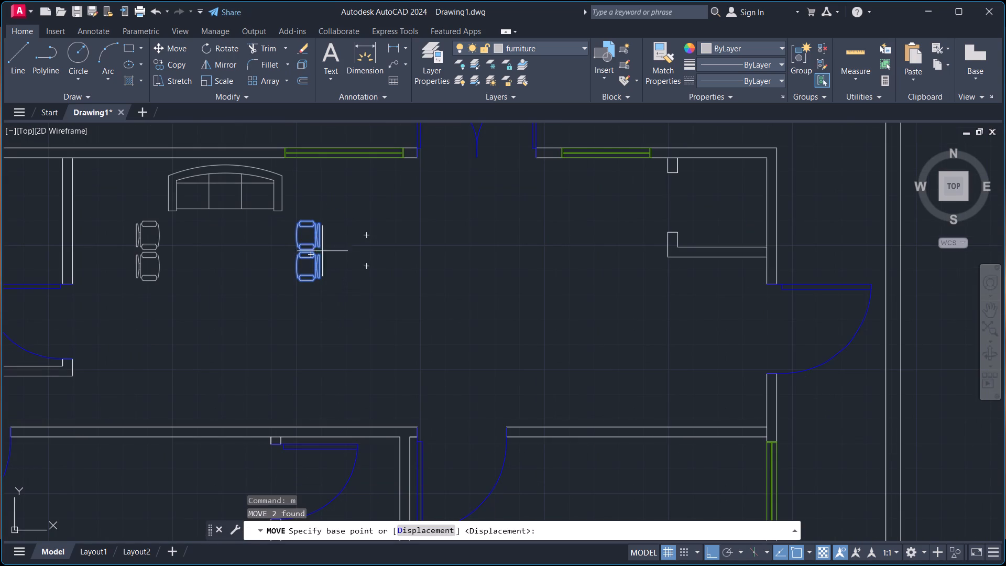
{"action": "left_click", "coordinate": [297, 217]}
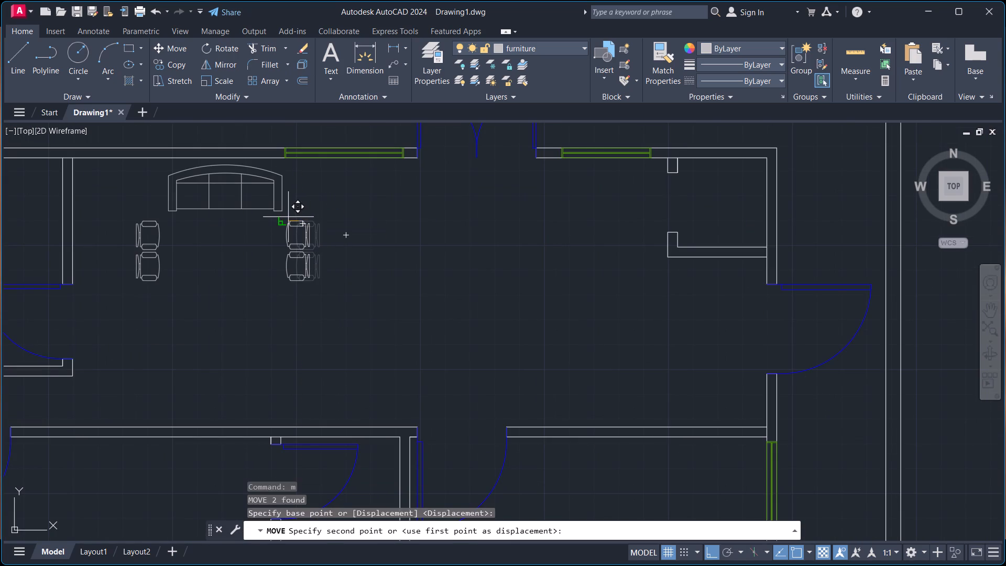
{"action": "left_click", "coordinate": [288, 217]}
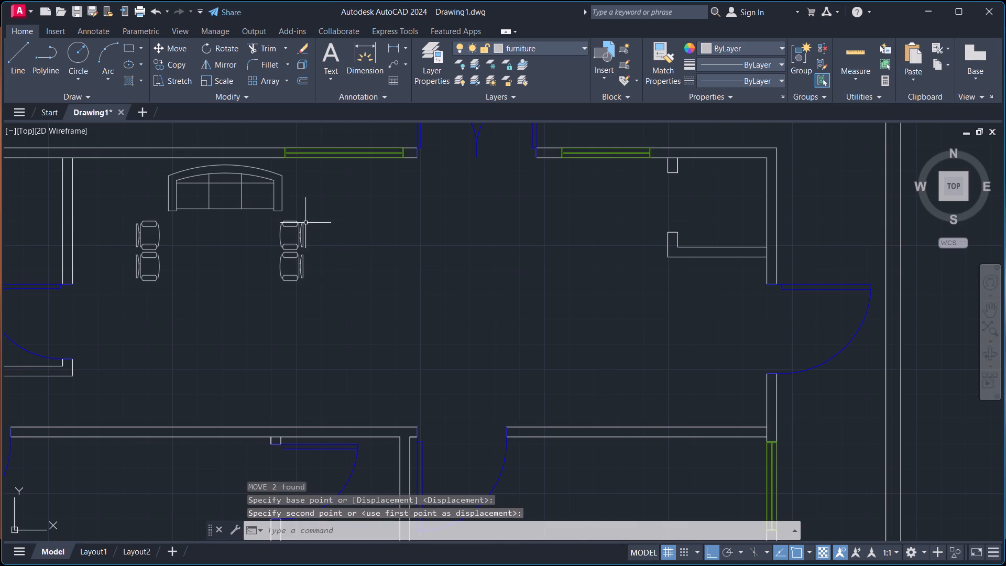
Move the right-hand pair of chairs about 3" horizontally away from the sofa to even out the seating arrangement.
{"action": "scroll", "coordinate": [371, 224], "scroll_direction": "down", "scroll_amount": 1}
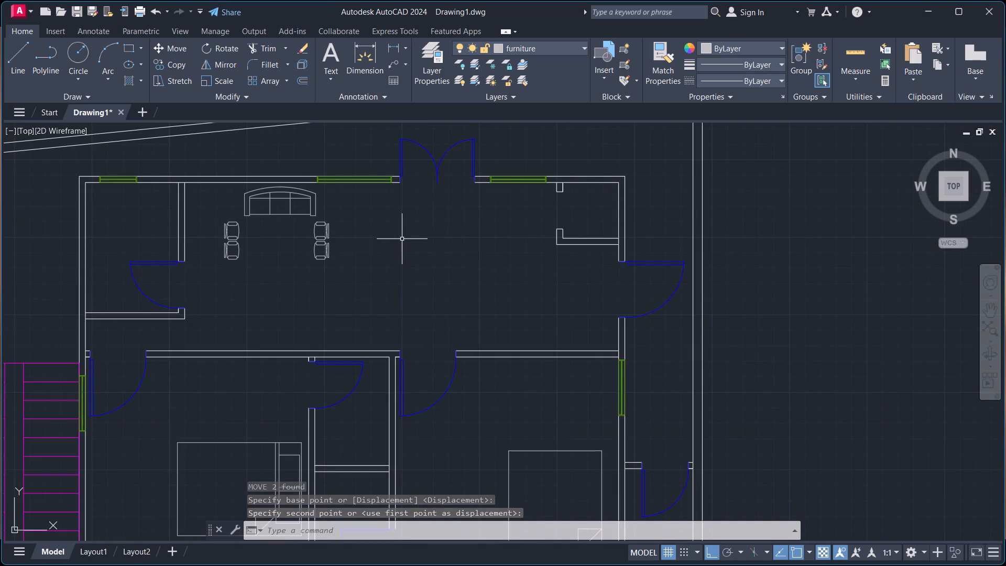
{"action": "left_click", "coordinate": [310, 217]}
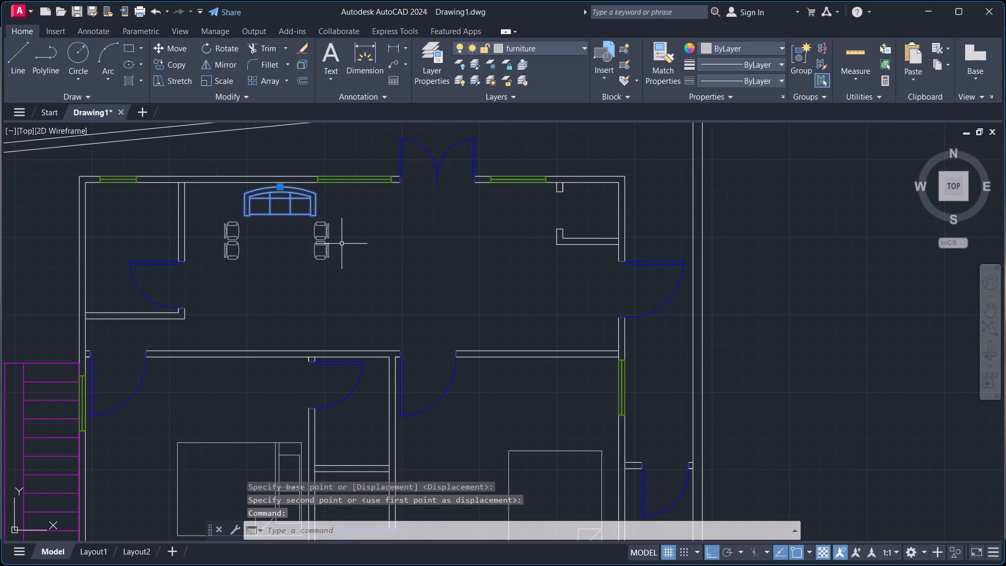
{"action": "key", "text": "Escape"}
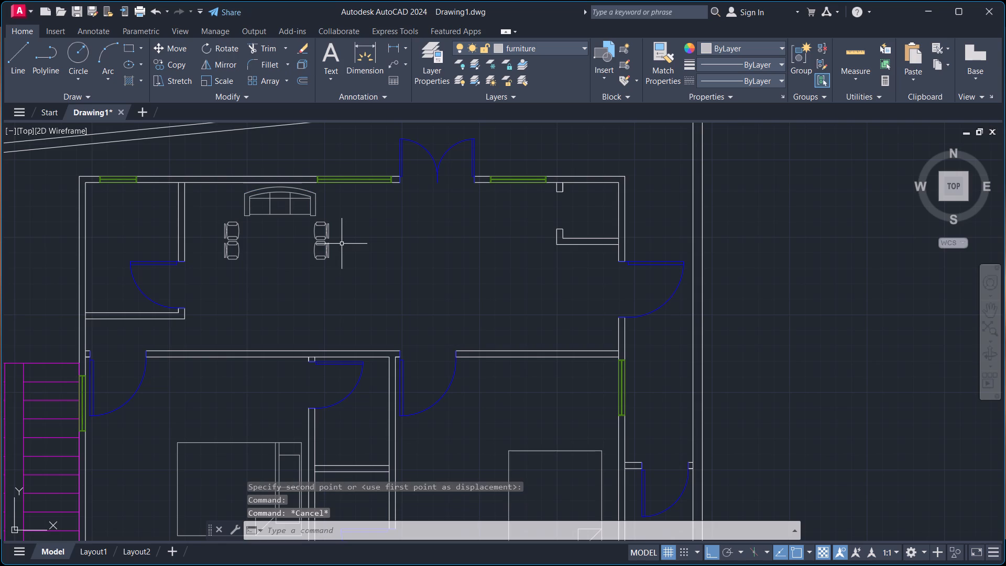
{"action": "left_click", "coordinate": [311, 220]}
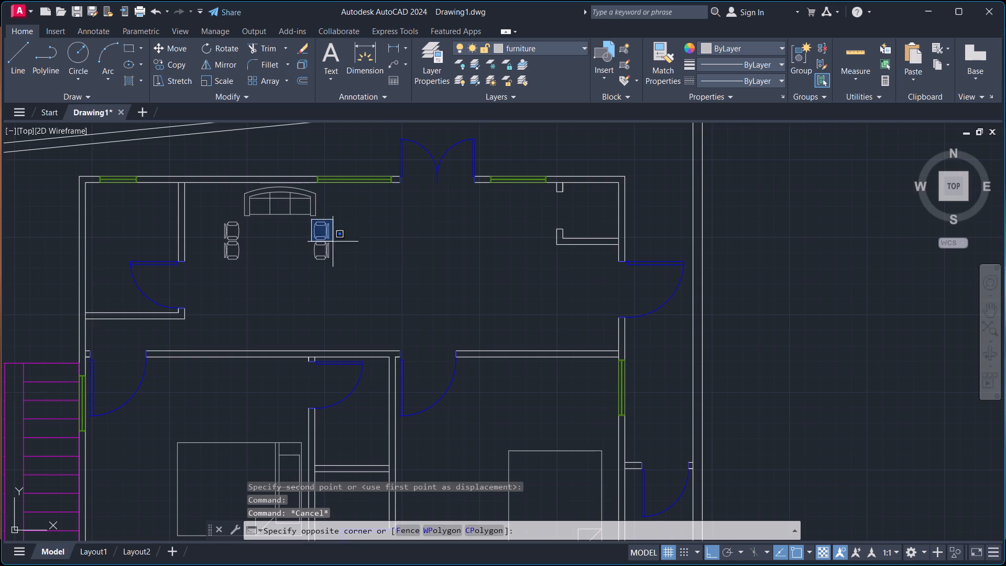
{"action": "left_click", "coordinate": [338, 275]}
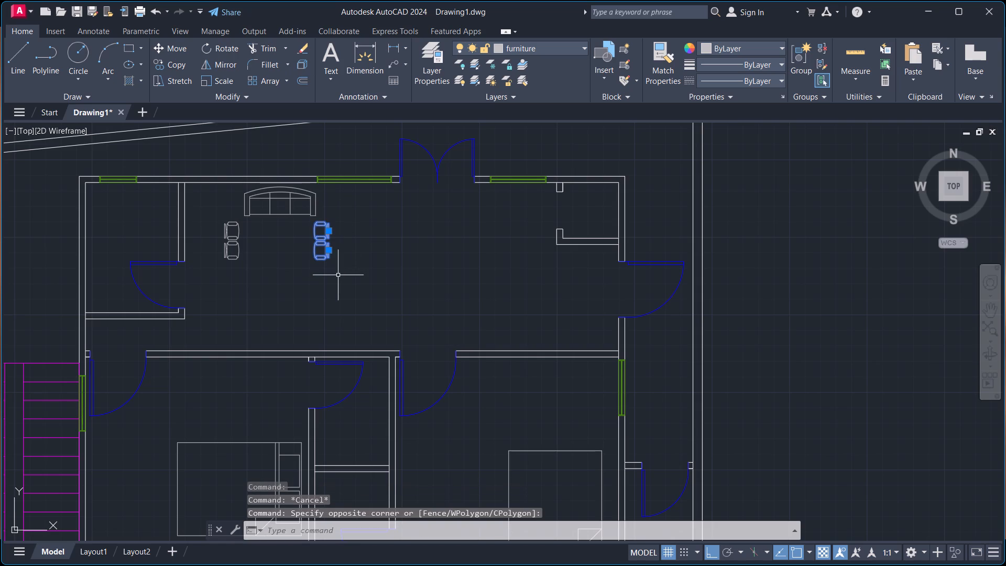
{"action": "key", "text": "m"}
{"action": "key", "text": "Return"}
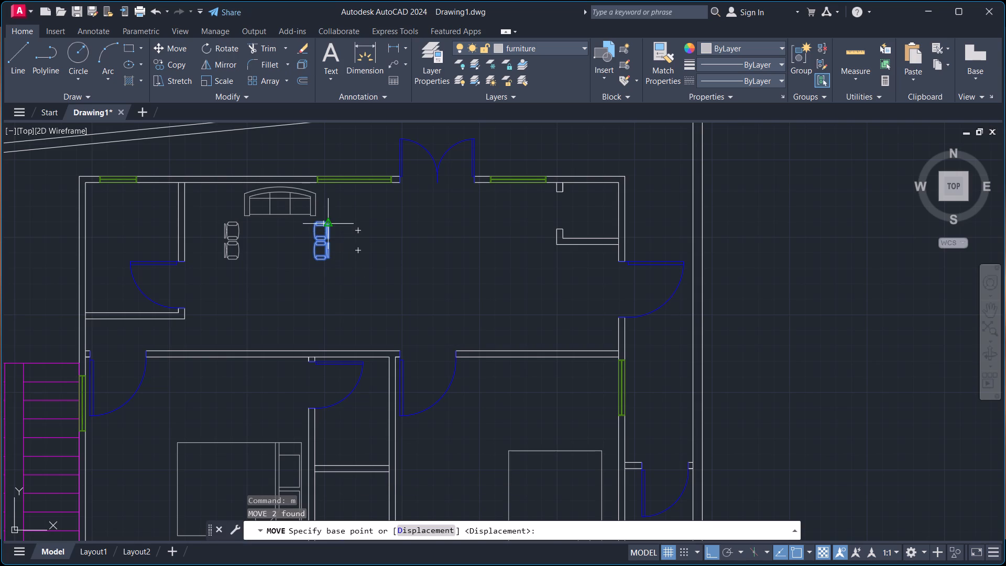
{"action": "scroll", "coordinate": [326, 225], "scroll_direction": "up", "scroll_amount": 2}
{"action": "left_click", "coordinate": [334, 216]}
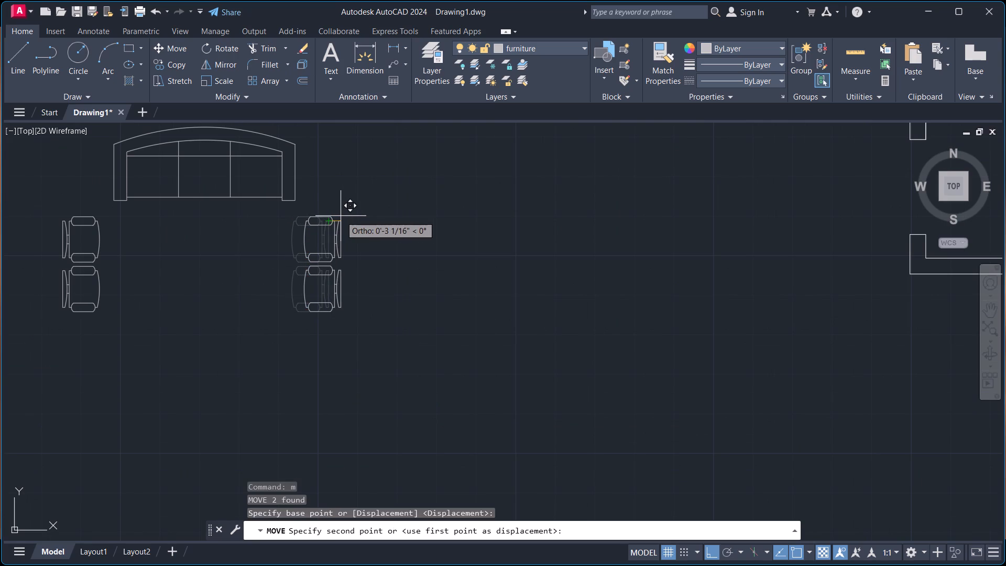
{"action": "left_click", "coordinate": [342, 216]}
Start a rectangle on the furniture layer with its corner fillet radius set to 20".
{"action": "scroll", "coordinate": [270, 226], "scroll_direction": "down", "scroll_amount": 2}
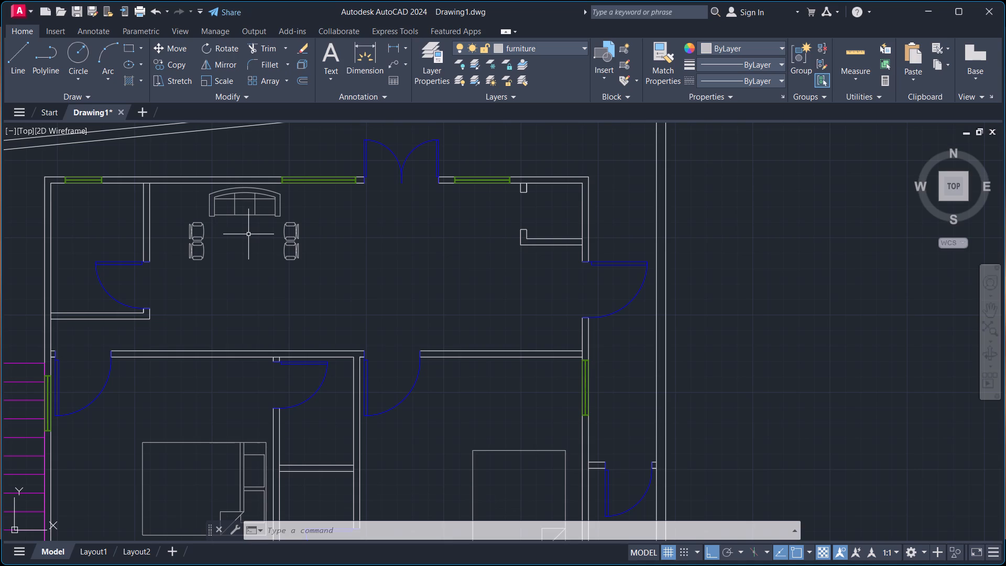
{"action": "type", "text": "rec"}
{"action": "key", "text": "Return"}
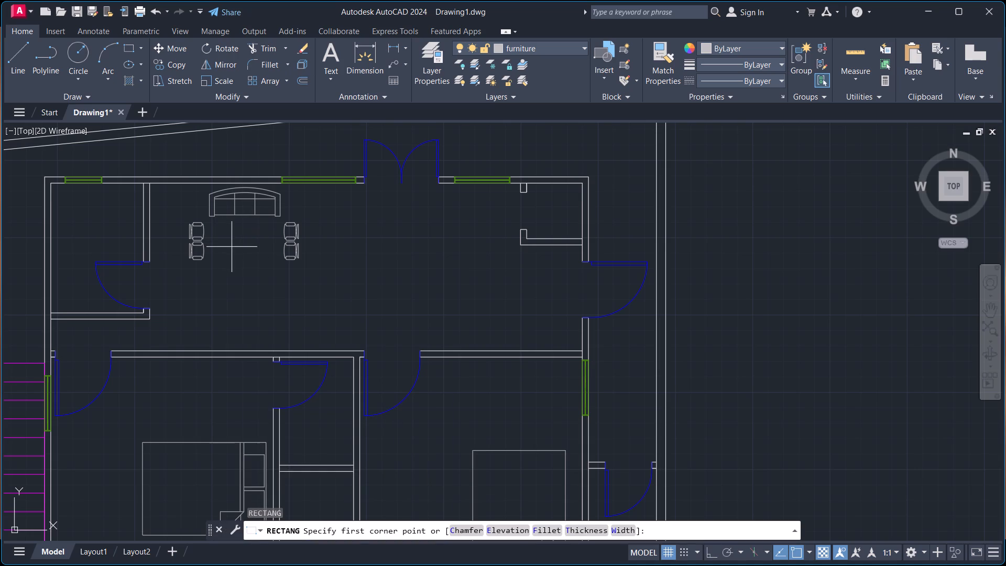
{"action": "left_click", "coordinate": [540, 532]}
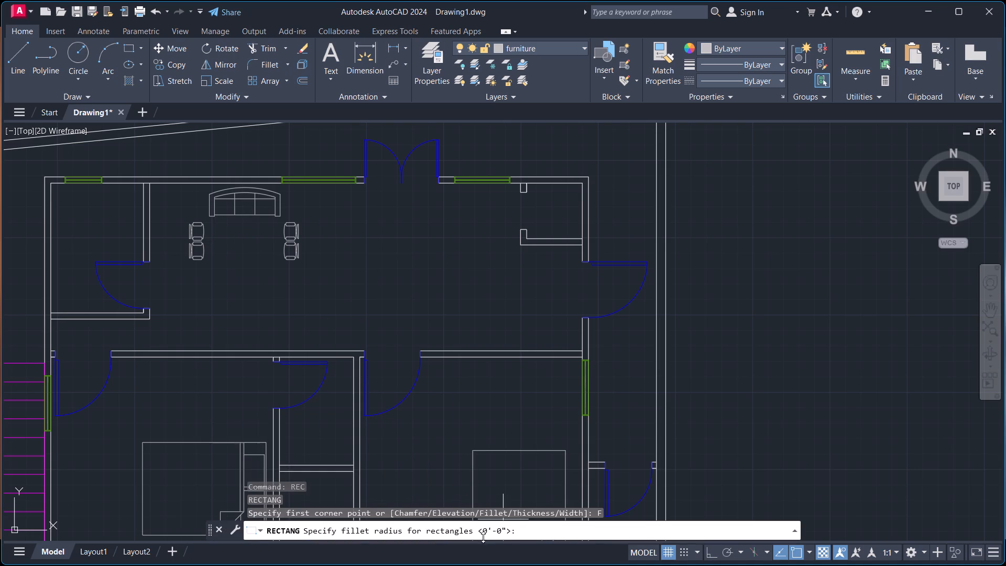
{"action": "left_click", "coordinate": [222, 231]}
{"action": "left_click", "coordinate": [269, 231]}
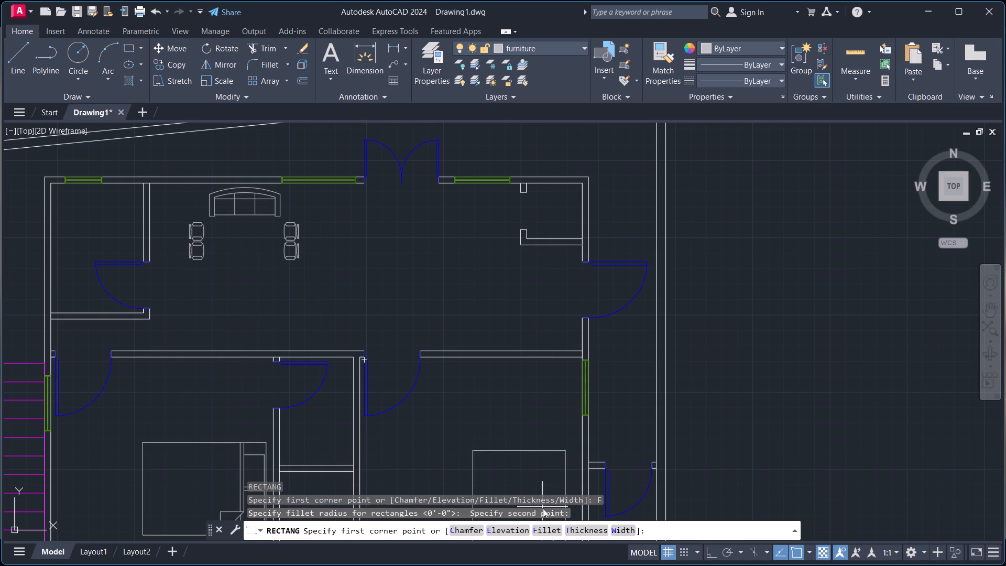
{"action": "left_click", "coordinate": [546, 527]}
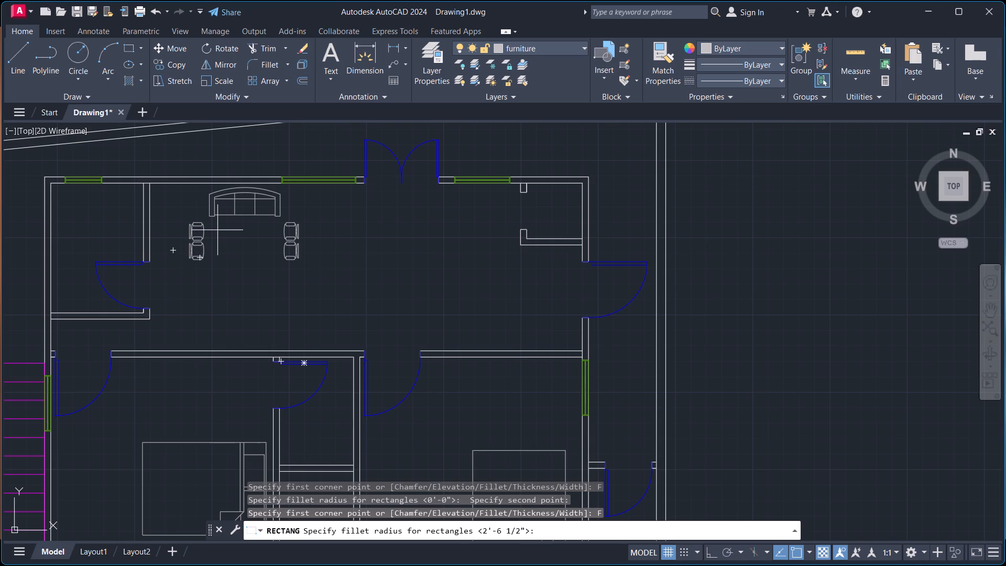
{"action": "type", "text": "20"}
{"action": "key", "text": "Return"}
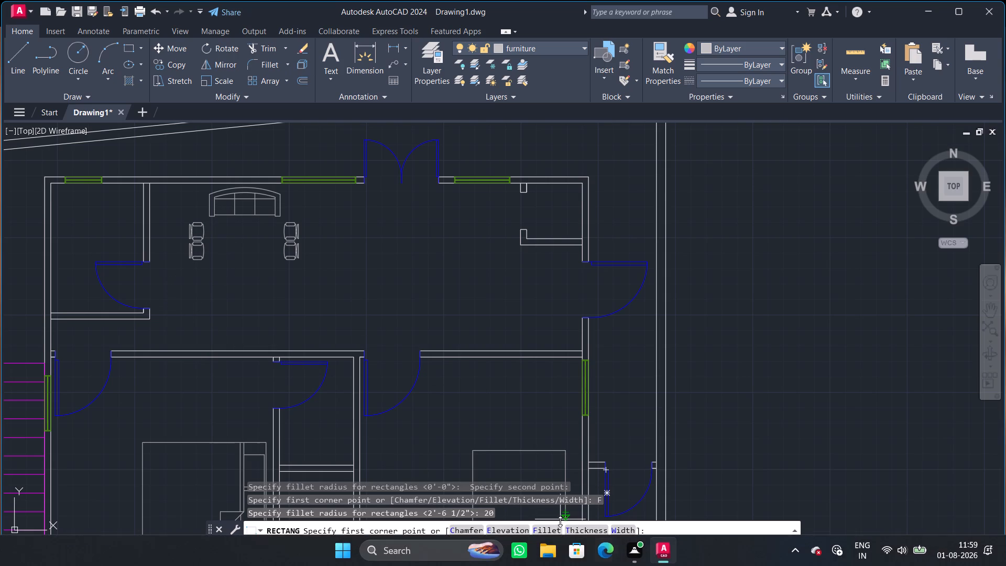
{"action": "left_click", "coordinate": [551, 529]}
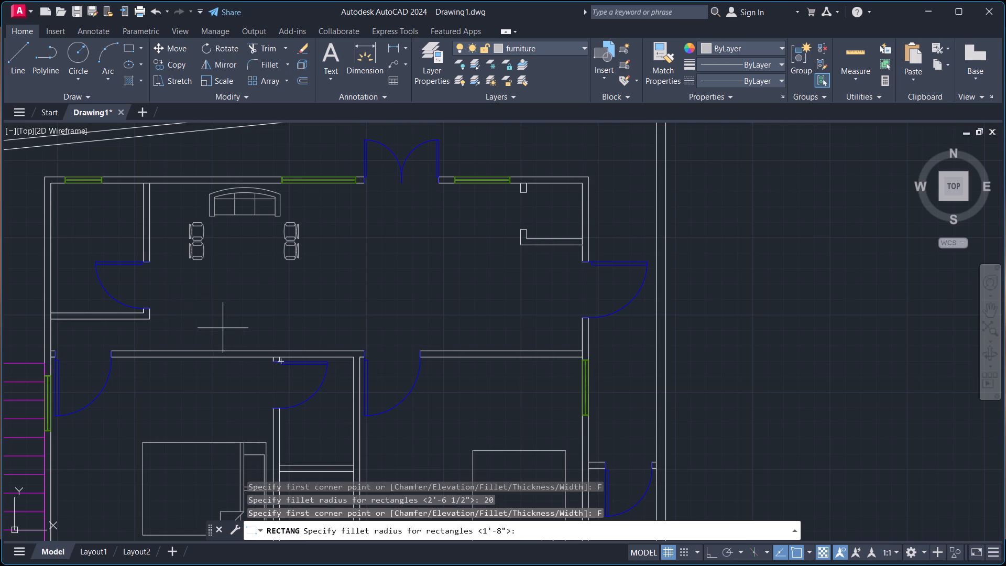
{"action": "type", "text": "20"}
{"action": "key", "text": "Return"}
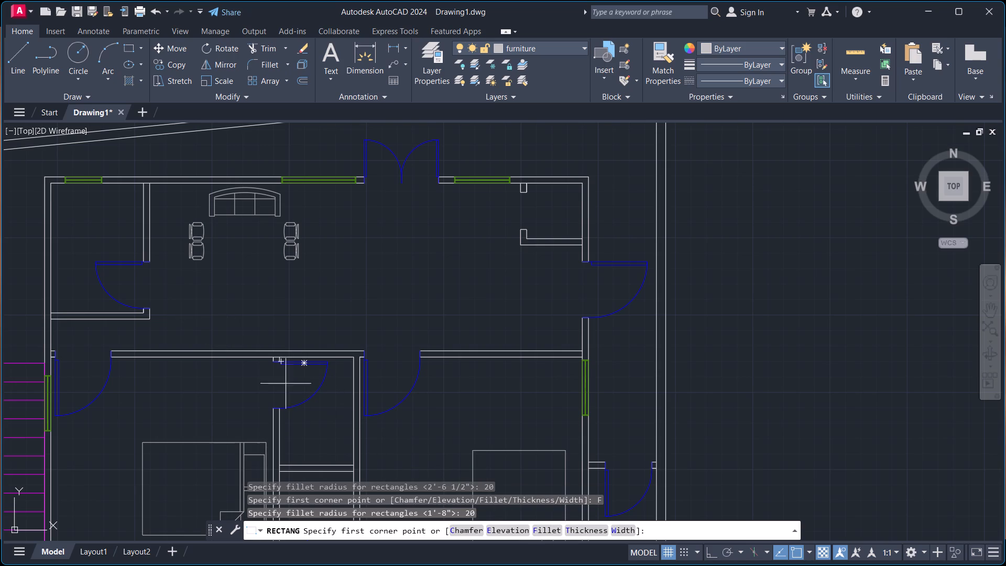
Draw the rounded rectangle as a table below the sofa between the chair pairs, with length 50" and width 100".
{"action": "left_click", "coordinate": [219, 226]}
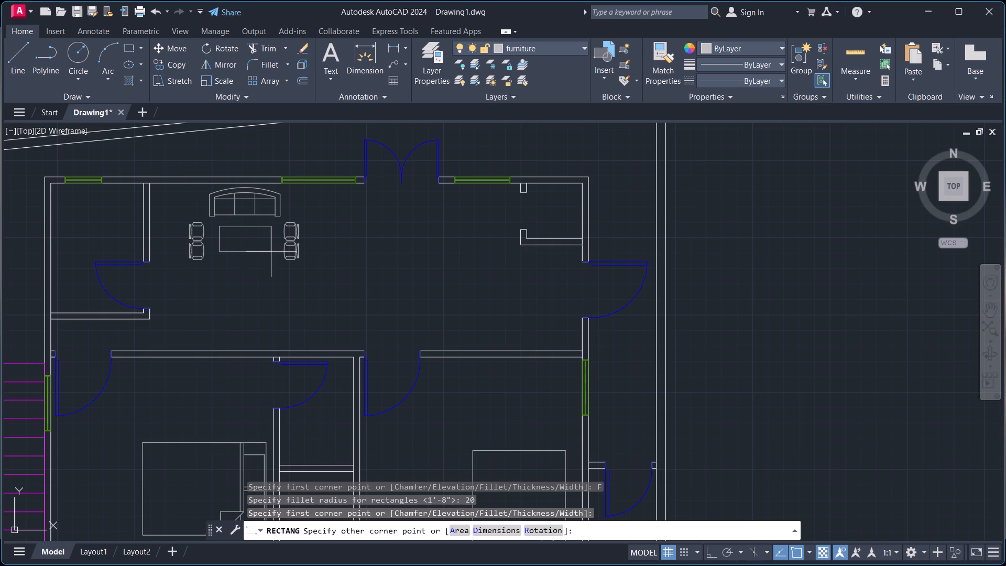
{"action": "key", "text": "d"}
{"action": "key", "text": "Return"}
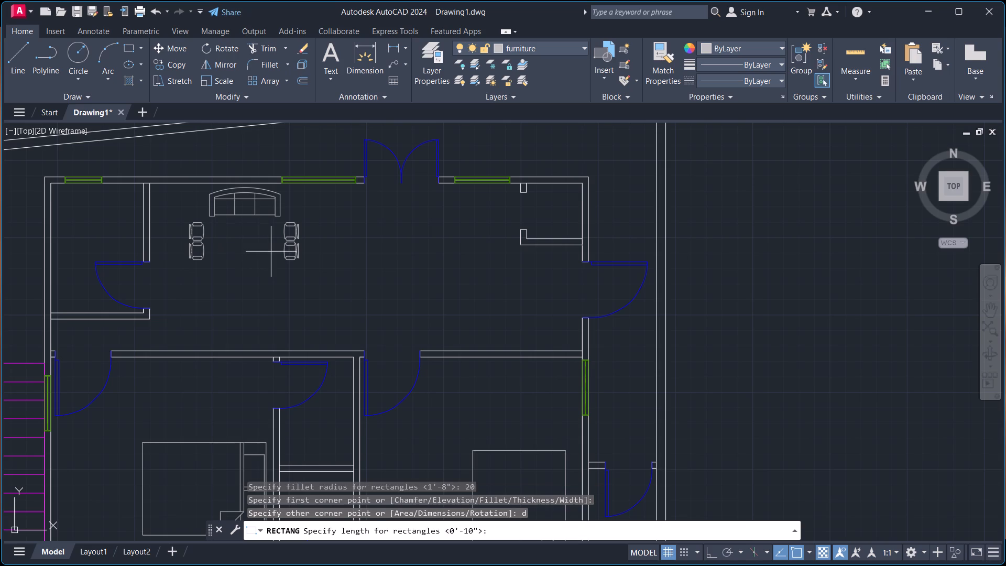
{"action": "type", "text": "50"}
{"action": "key", "text": "Return"}
{"action": "type", "text": "100"}
{"action": "key", "text": "Return"}
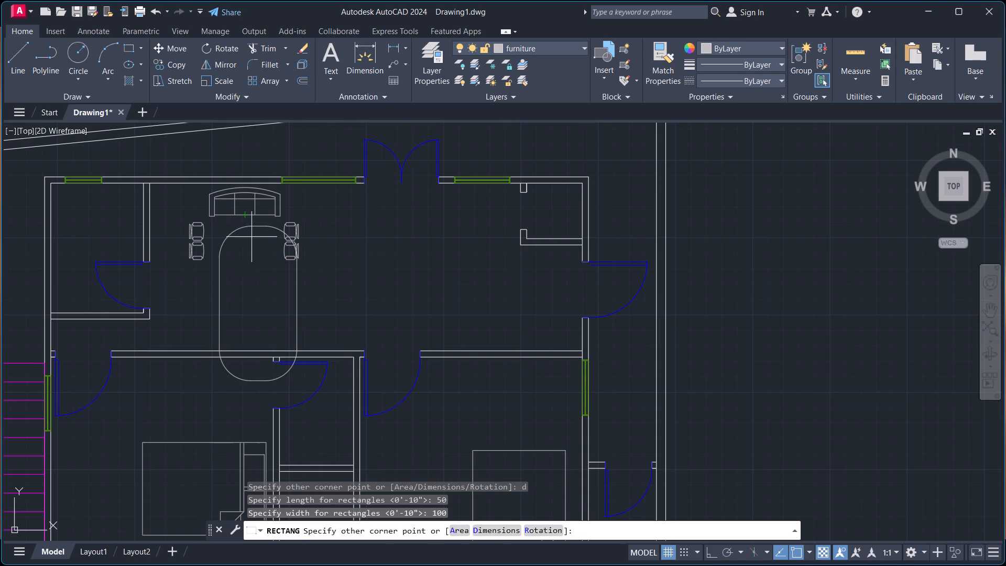
{"action": "left_click", "coordinate": [251, 240]}
Scale the rounded table down to roughly 40% from a base point on its edge nearest the sofa.
{"action": "left_click", "coordinate": [256, 226]}
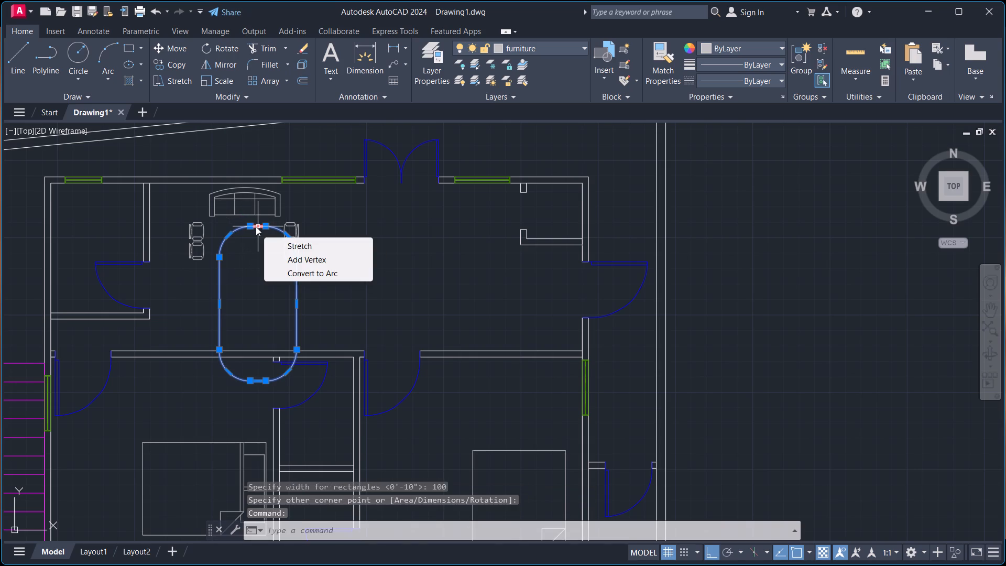
{"action": "type", "text": "sc"}
{"action": "key", "text": "Return"}
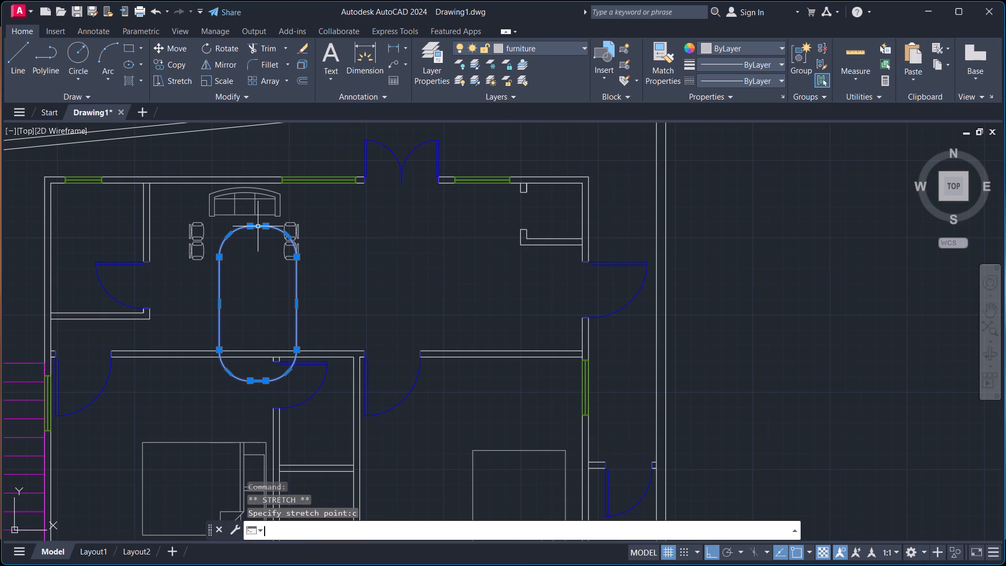
{"action": "left_click", "coordinate": [256, 226]}
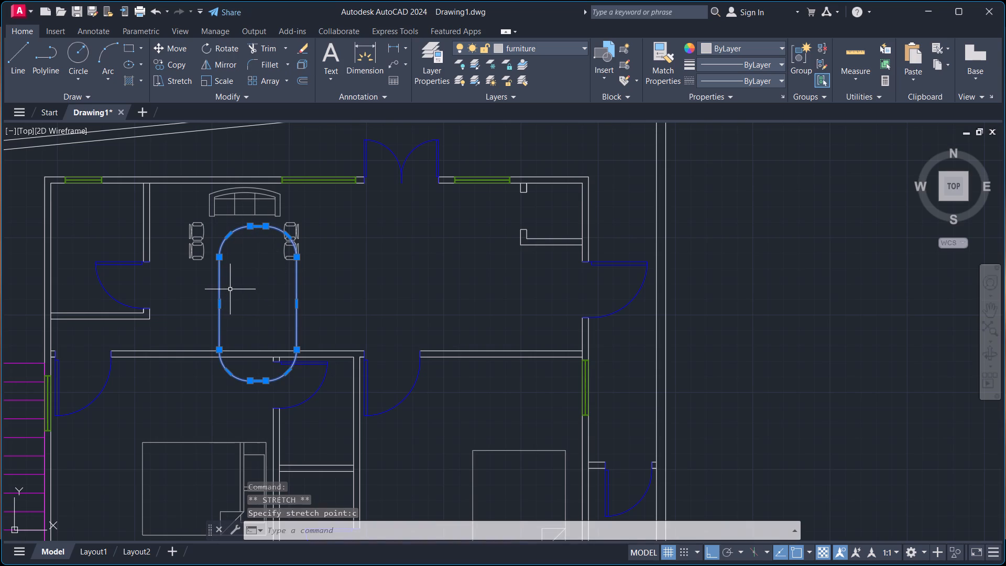
{"action": "type", "text": "sc"}
{"action": "key", "text": "Return"}
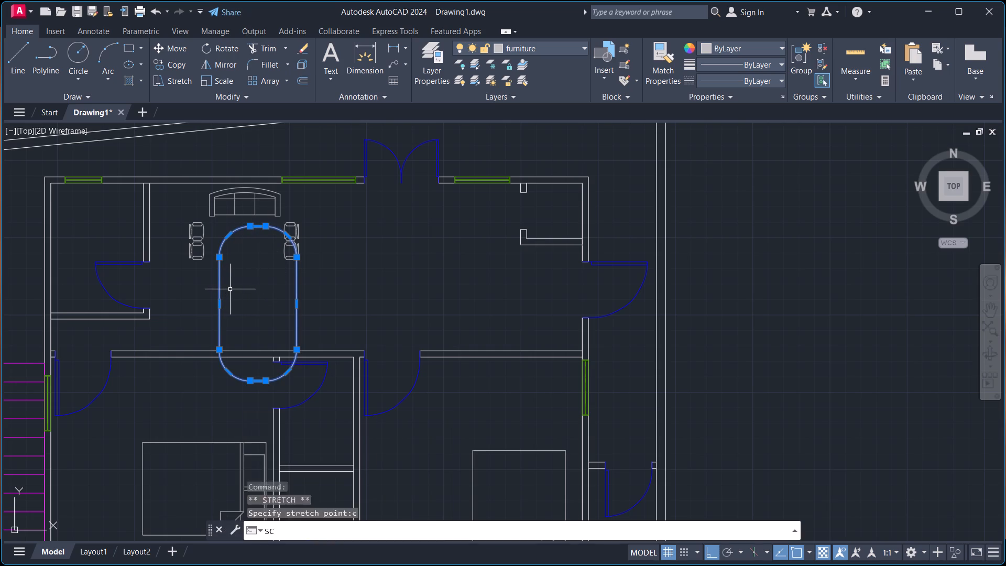
{"action": "left_click", "coordinate": [263, 231]}
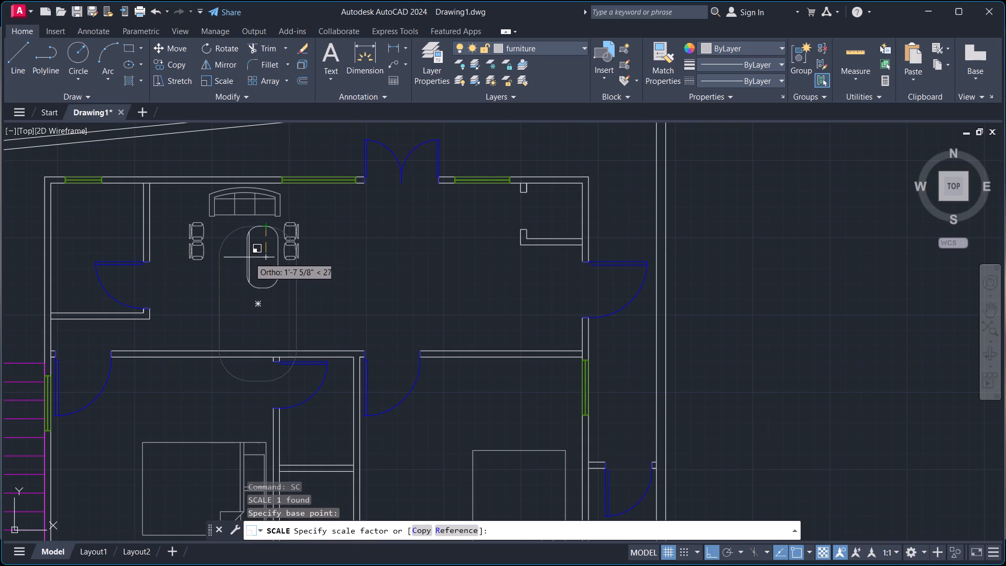
{"action": "left_click", "coordinate": [249, 257]}
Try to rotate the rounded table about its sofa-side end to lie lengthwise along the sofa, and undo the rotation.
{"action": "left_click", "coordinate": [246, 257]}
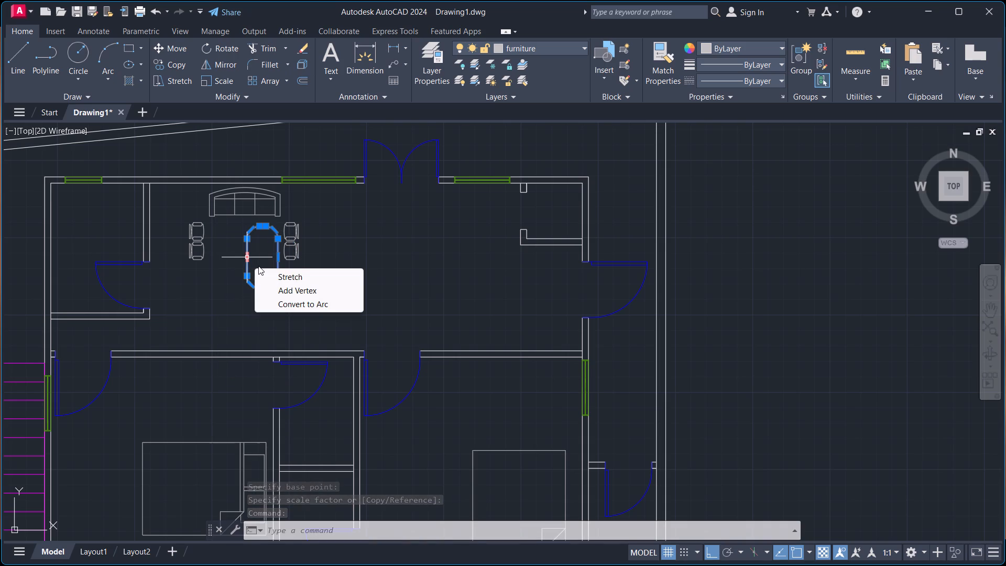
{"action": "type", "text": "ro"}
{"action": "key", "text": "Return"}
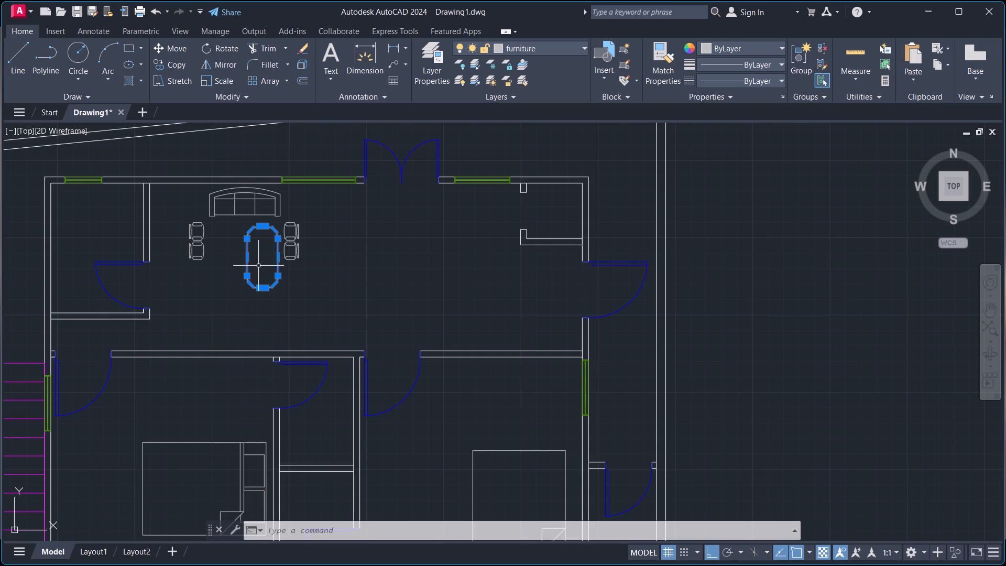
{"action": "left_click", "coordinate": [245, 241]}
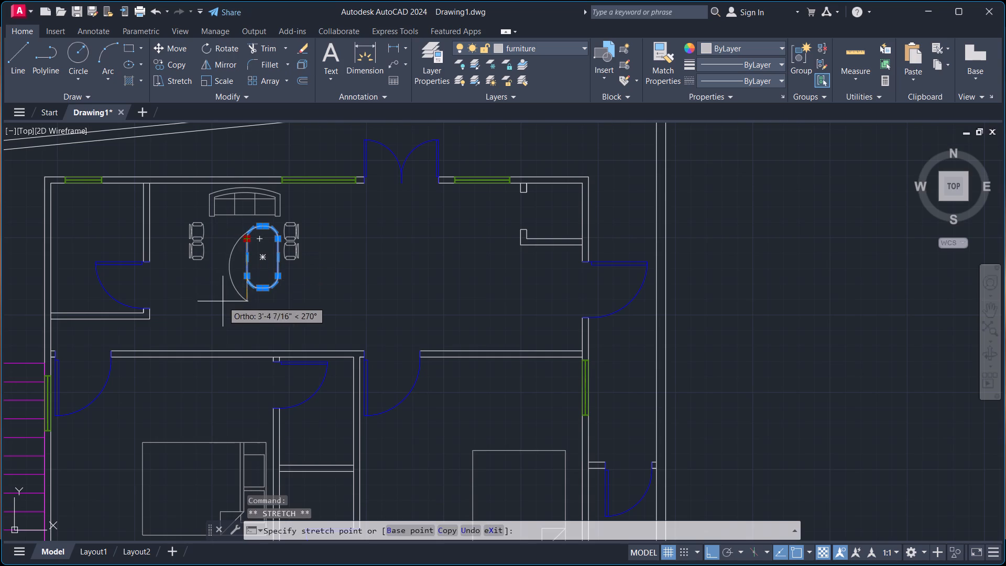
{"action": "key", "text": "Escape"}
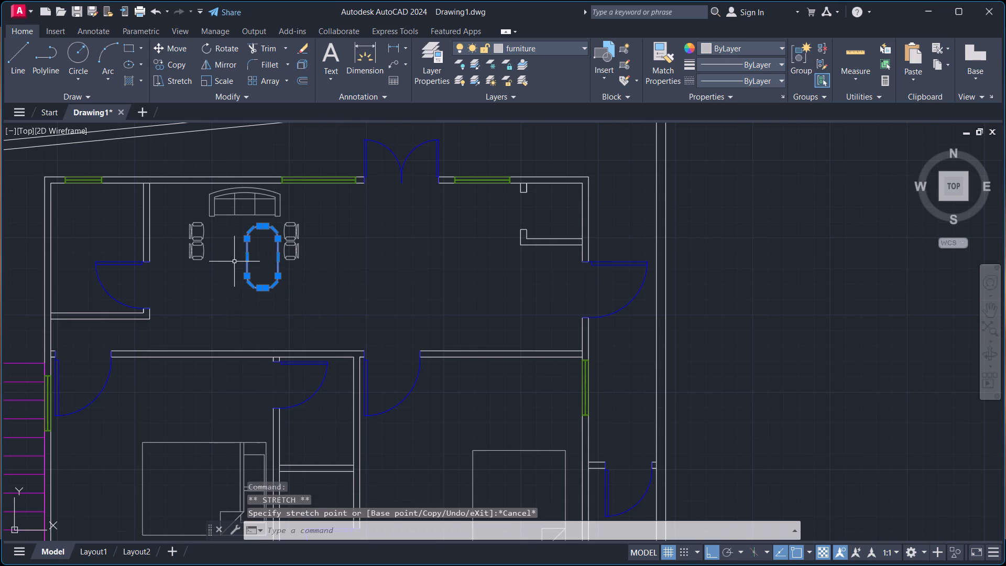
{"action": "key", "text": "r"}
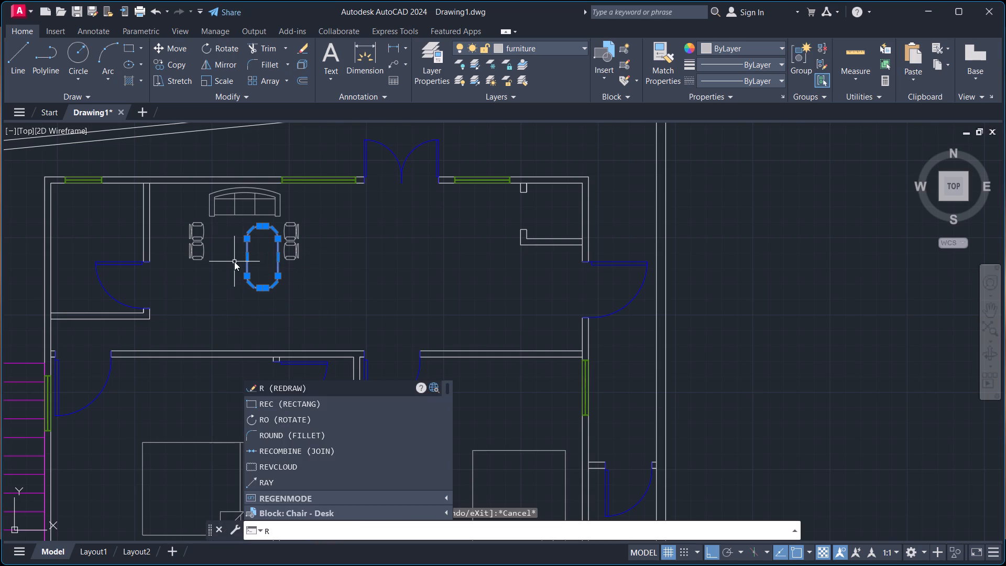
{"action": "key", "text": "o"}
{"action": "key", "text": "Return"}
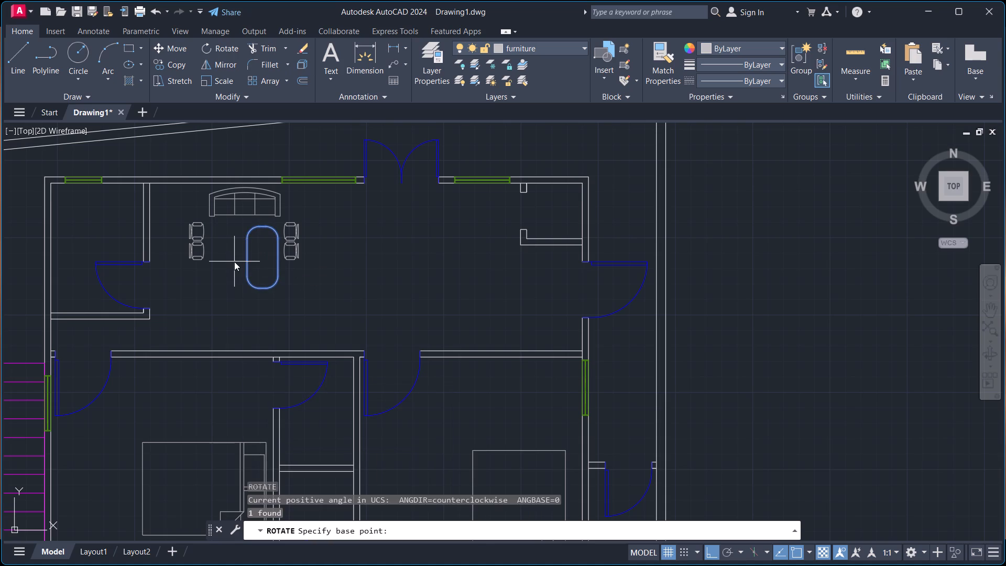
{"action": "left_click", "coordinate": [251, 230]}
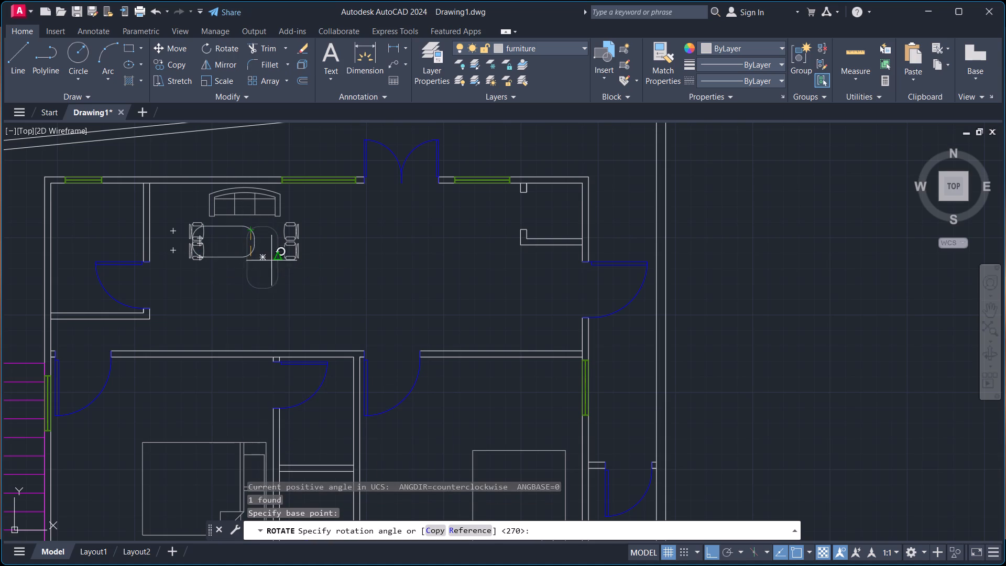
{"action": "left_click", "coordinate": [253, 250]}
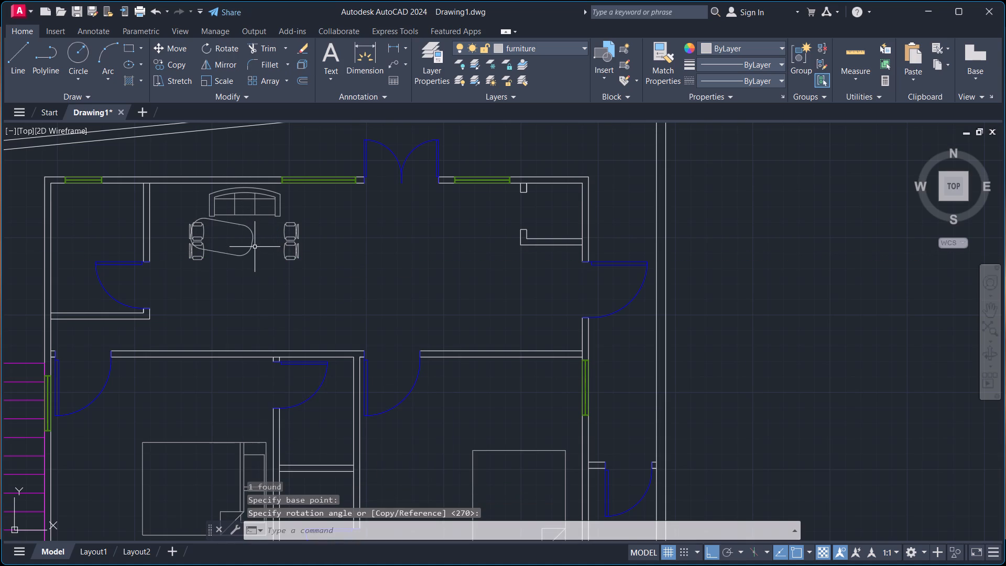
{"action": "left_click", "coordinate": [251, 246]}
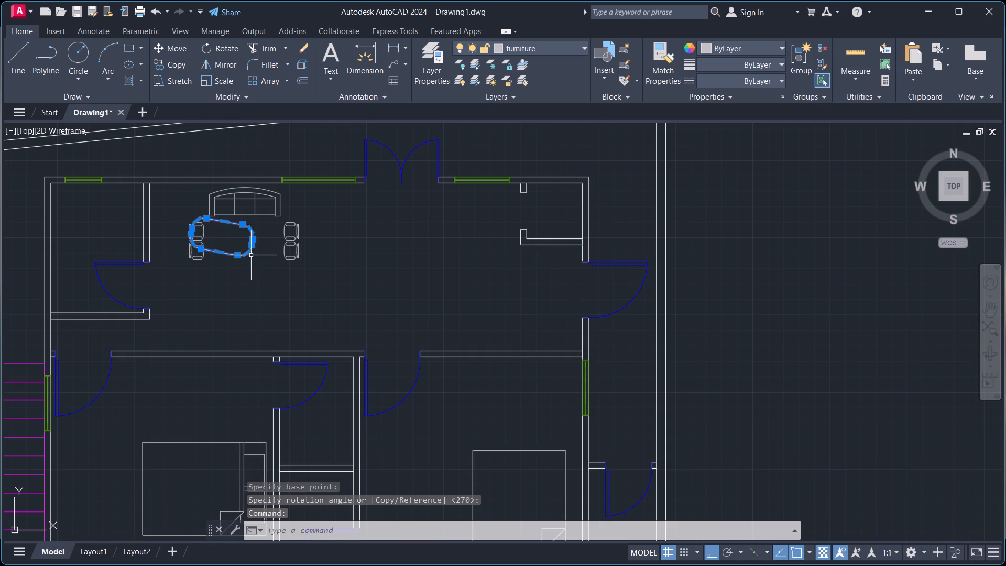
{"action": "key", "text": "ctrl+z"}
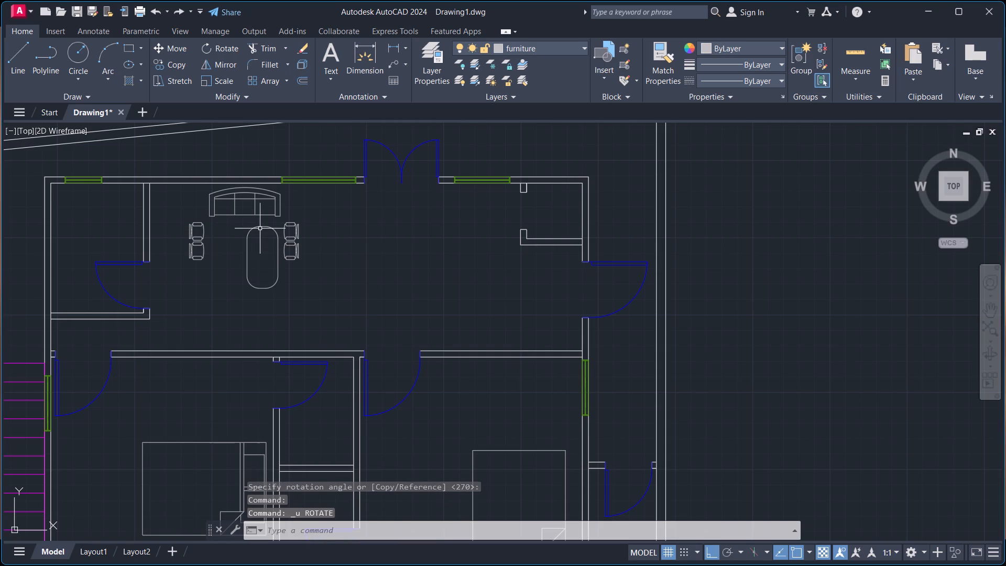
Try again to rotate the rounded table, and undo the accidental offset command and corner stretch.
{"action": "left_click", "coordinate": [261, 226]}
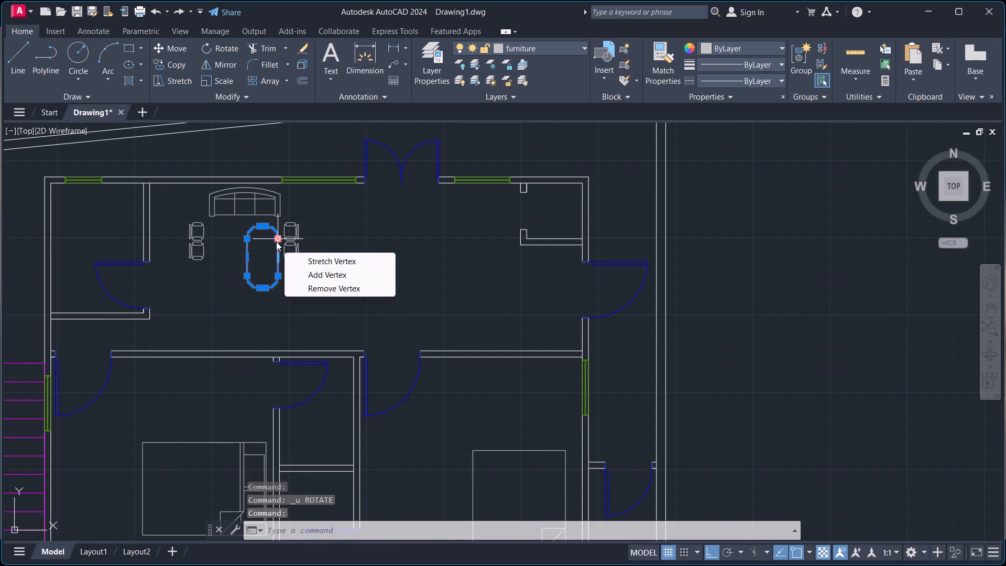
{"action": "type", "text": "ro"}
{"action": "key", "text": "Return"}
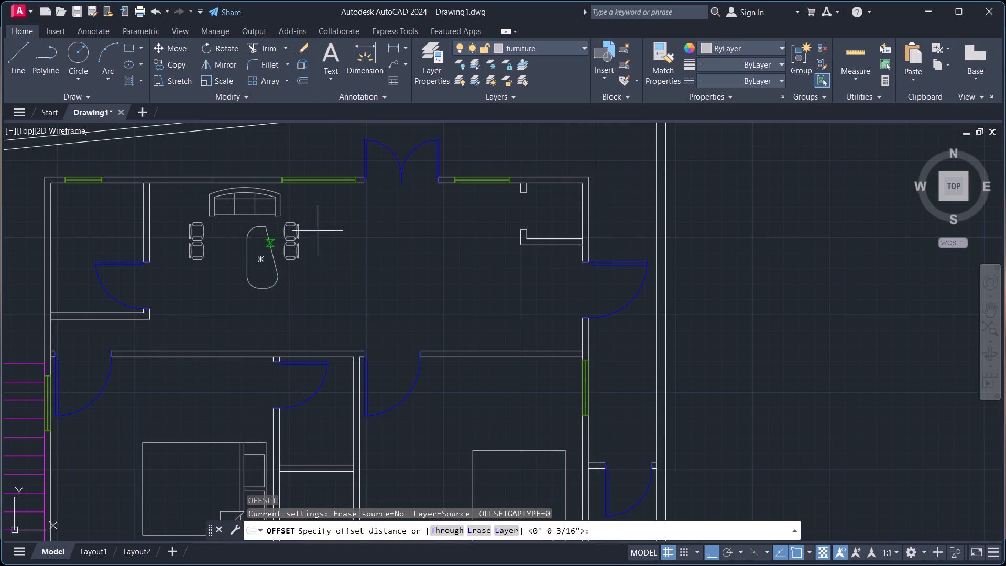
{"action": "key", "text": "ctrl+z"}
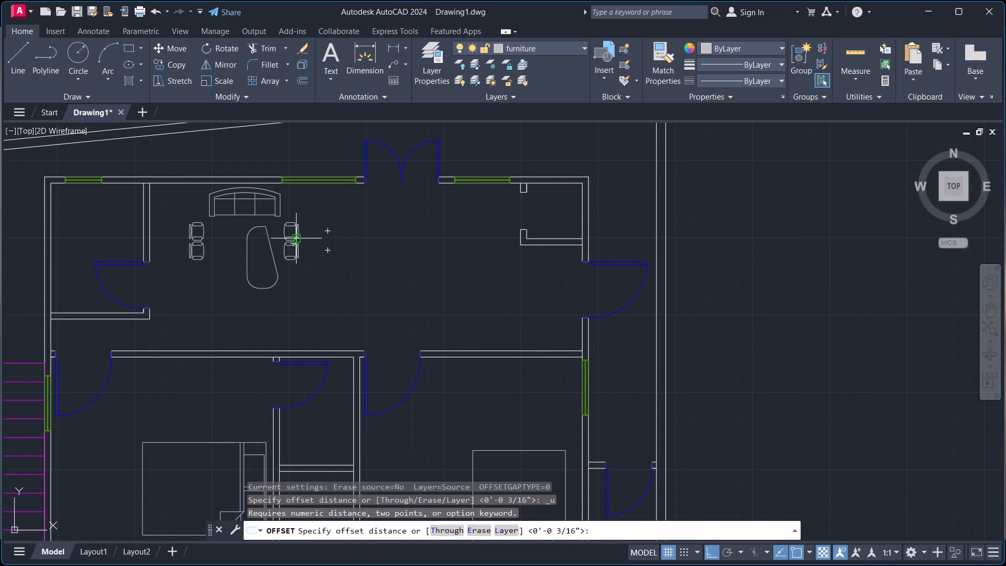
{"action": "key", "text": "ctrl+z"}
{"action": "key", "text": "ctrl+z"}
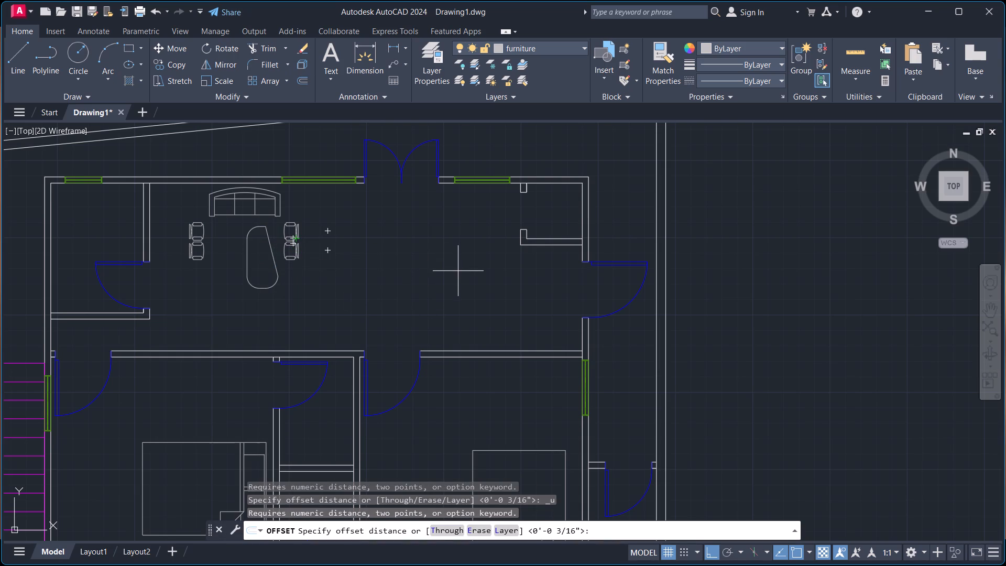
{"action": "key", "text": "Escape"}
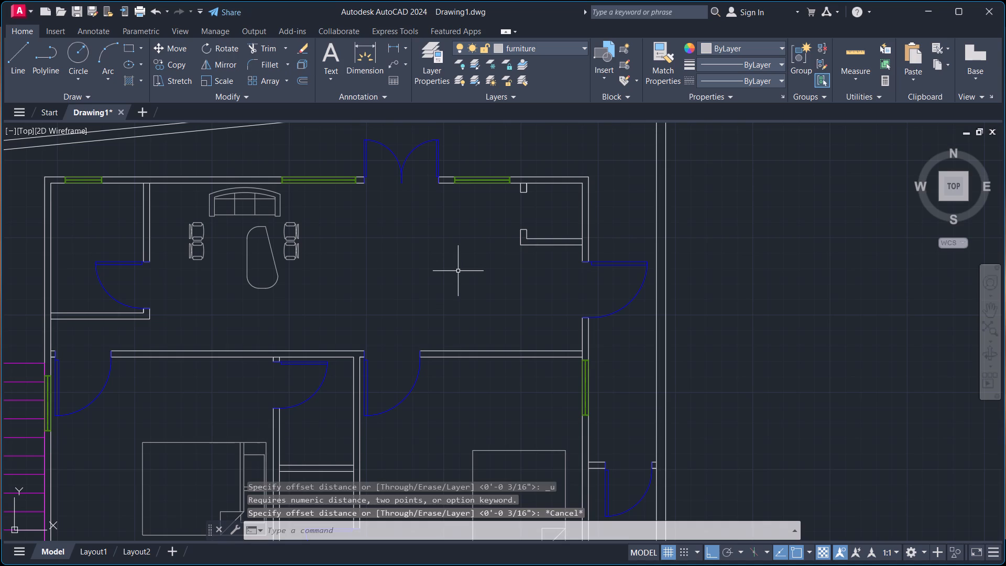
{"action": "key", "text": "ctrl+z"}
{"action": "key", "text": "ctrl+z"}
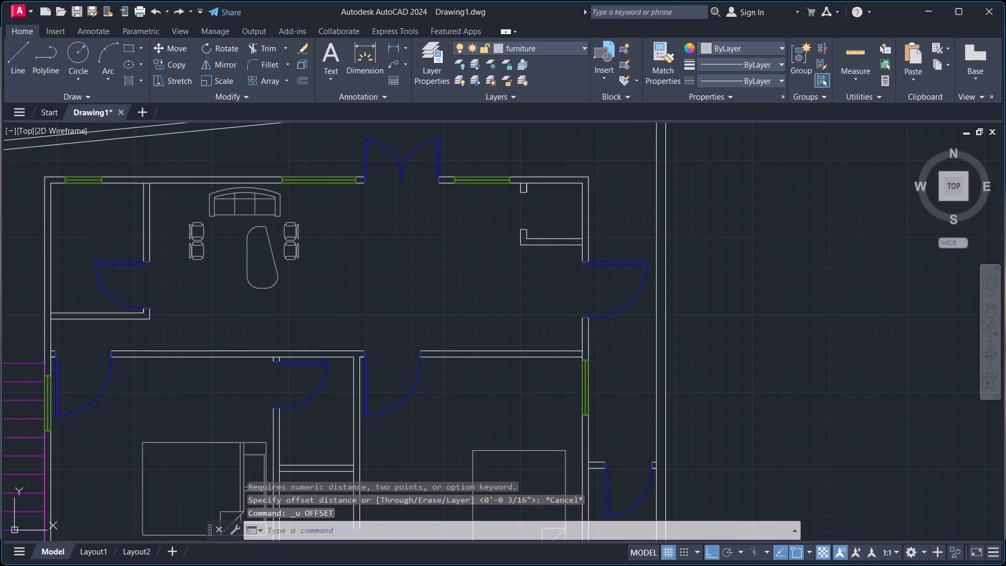
Rotate the rounded table 270° about its centre so its long side runs parallel to the sofa.
{"action": "left_click", "coordinate": [254, 285]}
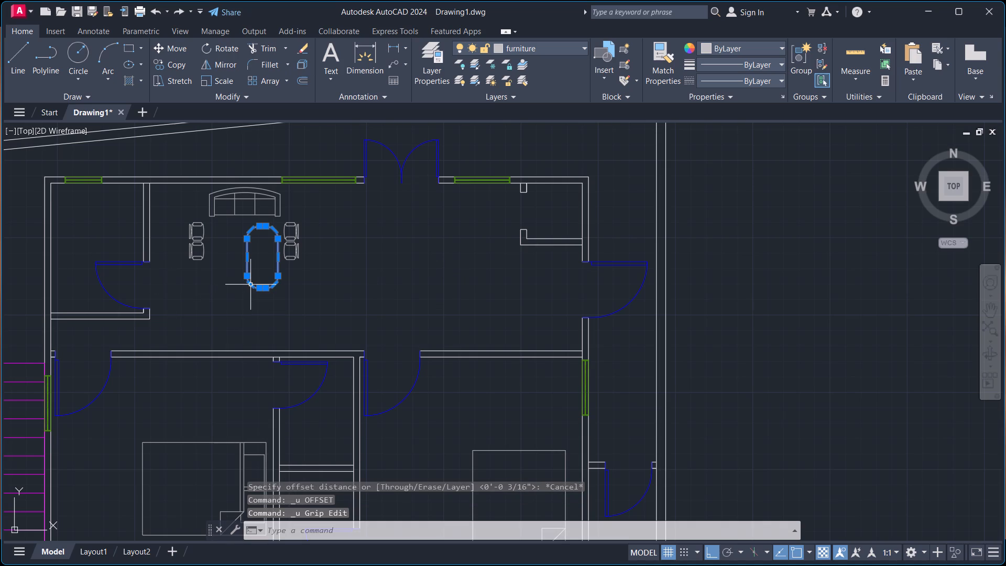
{"action": "key", "text": "r"}
{"action": "key", "text": "o"}
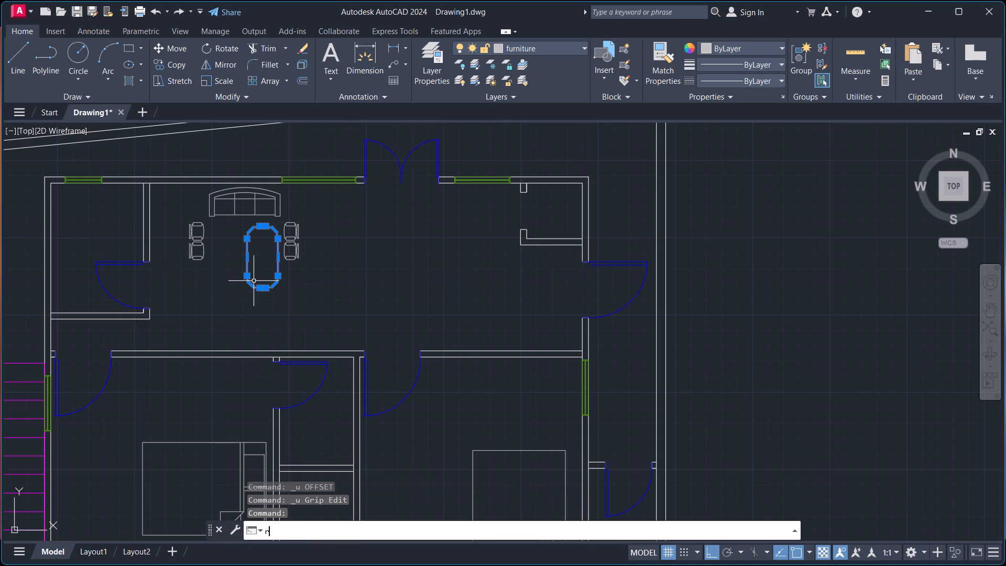
{"action": "key", "text": "Return"}
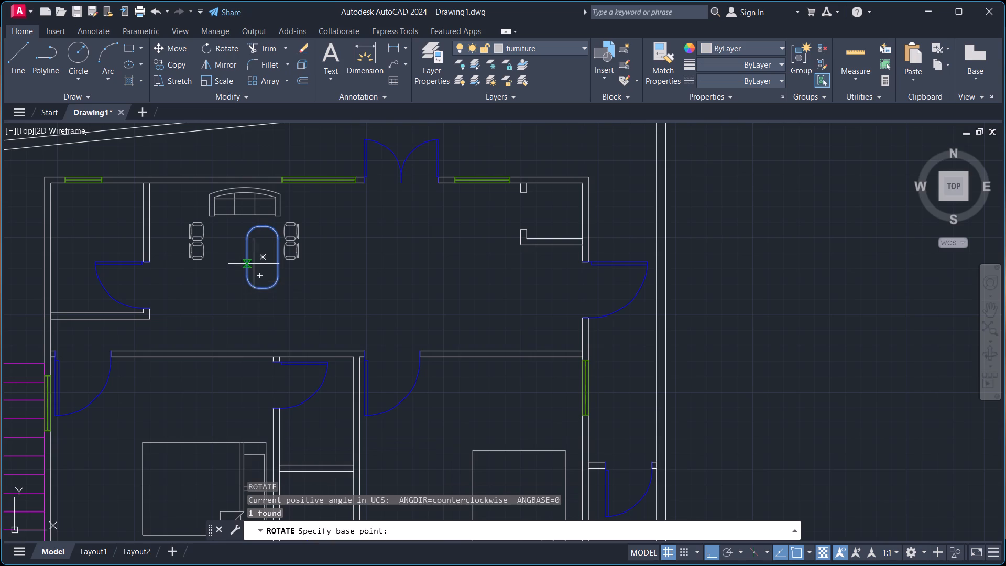
{"action": "left_click", "coordinate": [257, 253]}
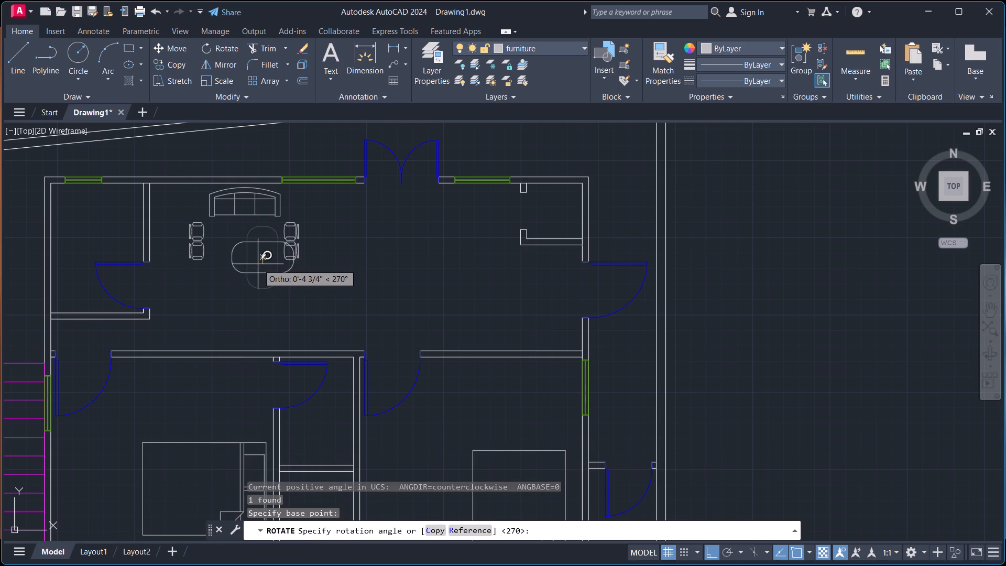
{"action": "left_click", "coordinate": [258, 264]}
Move the rounded table by its centre, with ortho off, to sit centred below the sofa between the two chair pairs.
{"action": "left_click", "coordinate": [244, 243]}
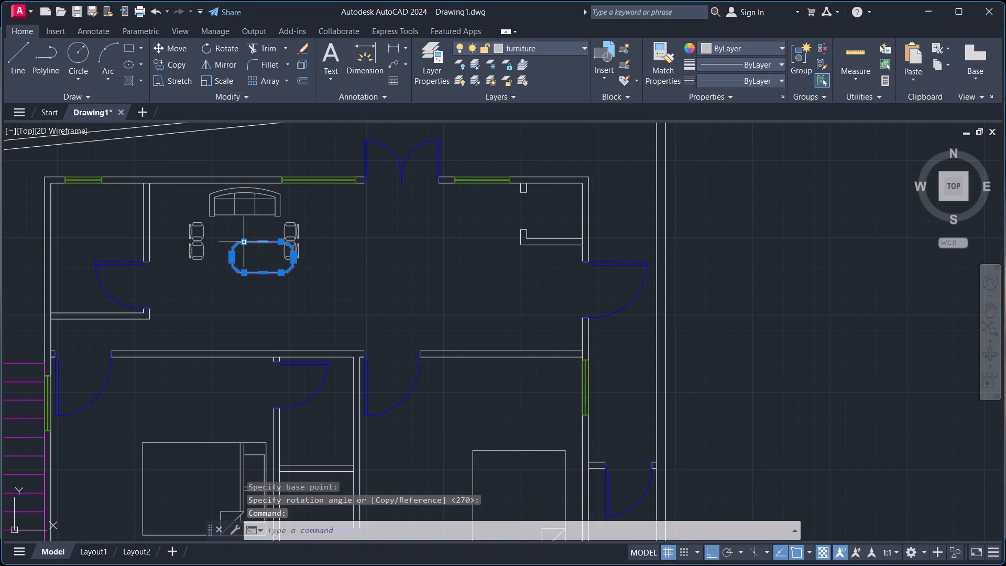
{"action": "key", "text": "m"}
{"action": "key", "text": "Return"}
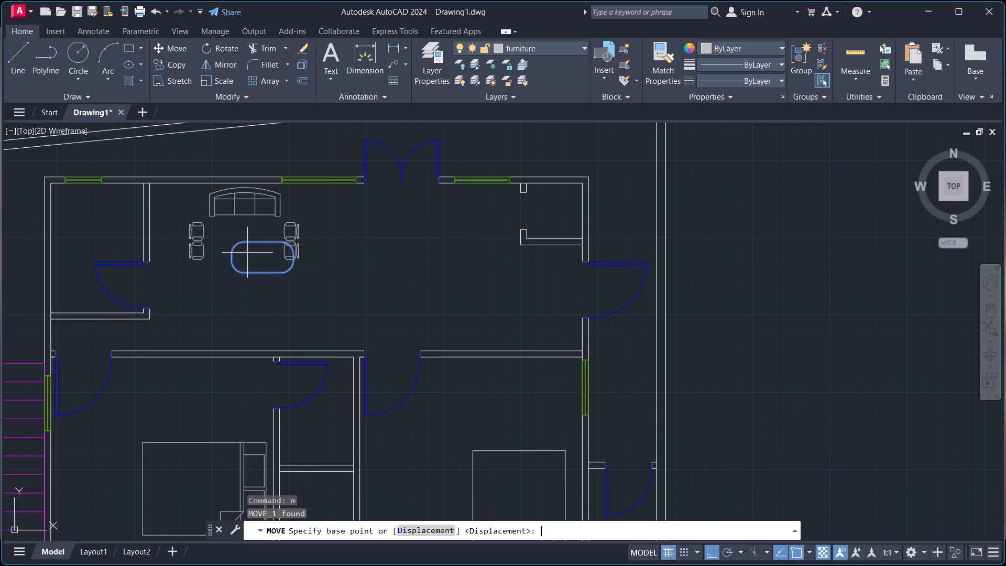
{"action": "left_click", "coordinate": [267, 257]}
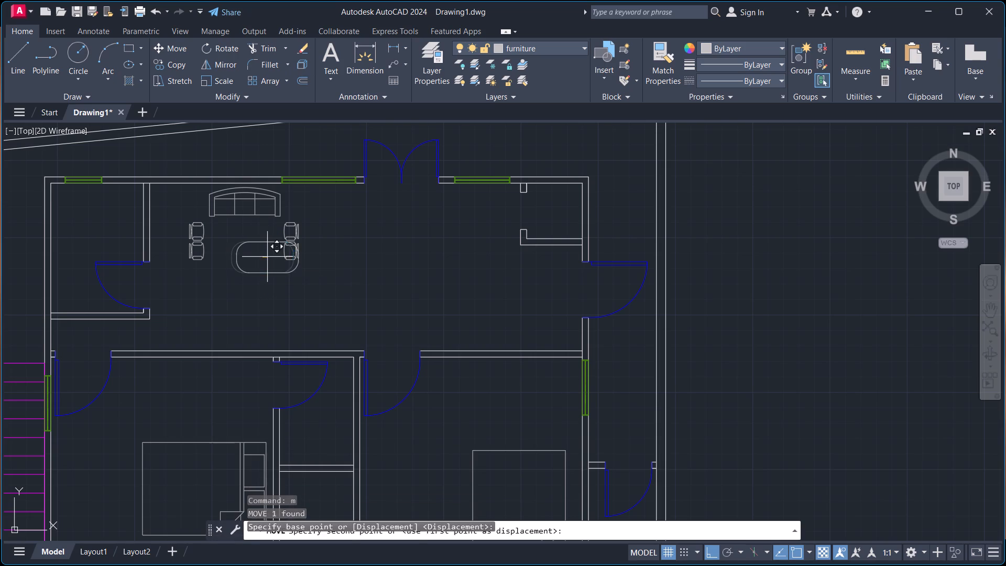
{"action": "key", "text": "F8"}
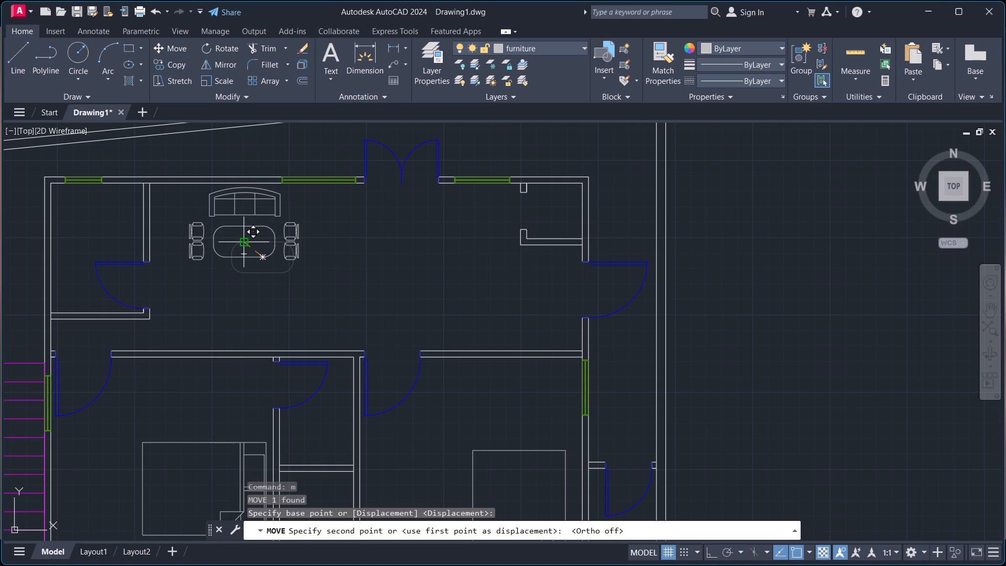
{"action": "left_click", "coordinate": [247, 241]}
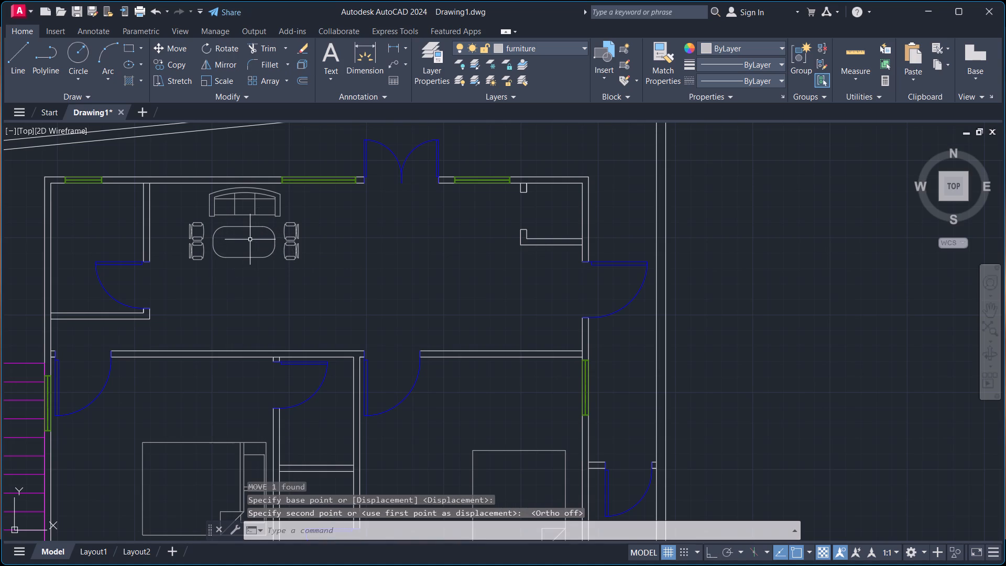
Scale the rounded table down about its centre to roughly 60%, leaving clear space around it.
{"action": "type", "text": "sc"}
{"action": "key", "text": "Return"}
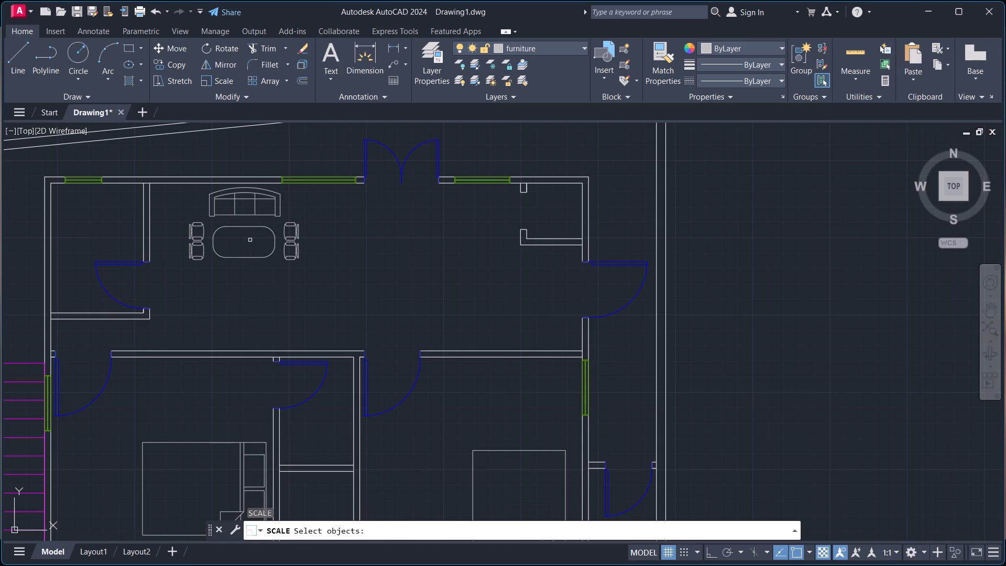
{"action": "left_click", "coordinate": [239, 227]}
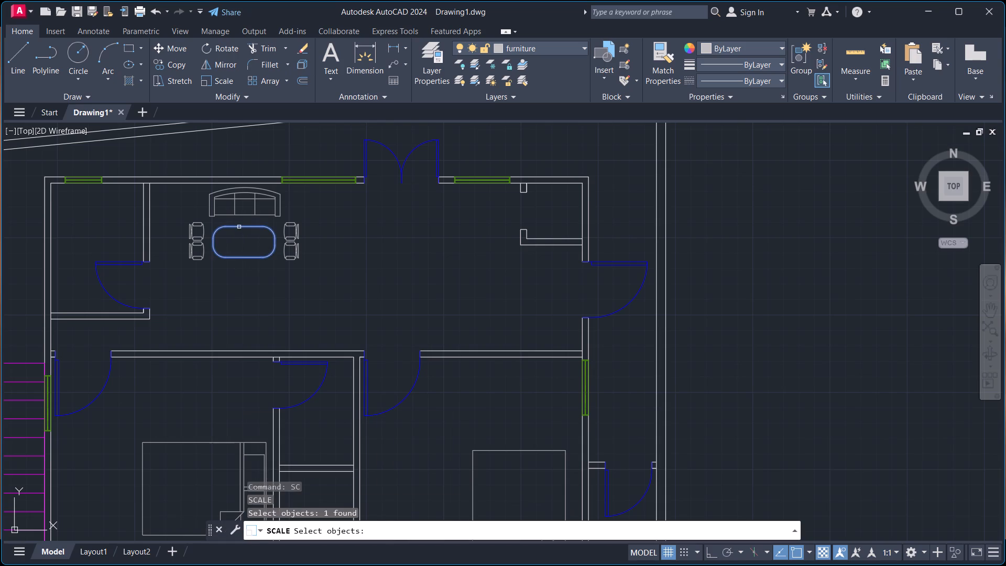
{"action": "key", "text": "Return"}
{"action": "left_click", "coordinate": [244, 242]}
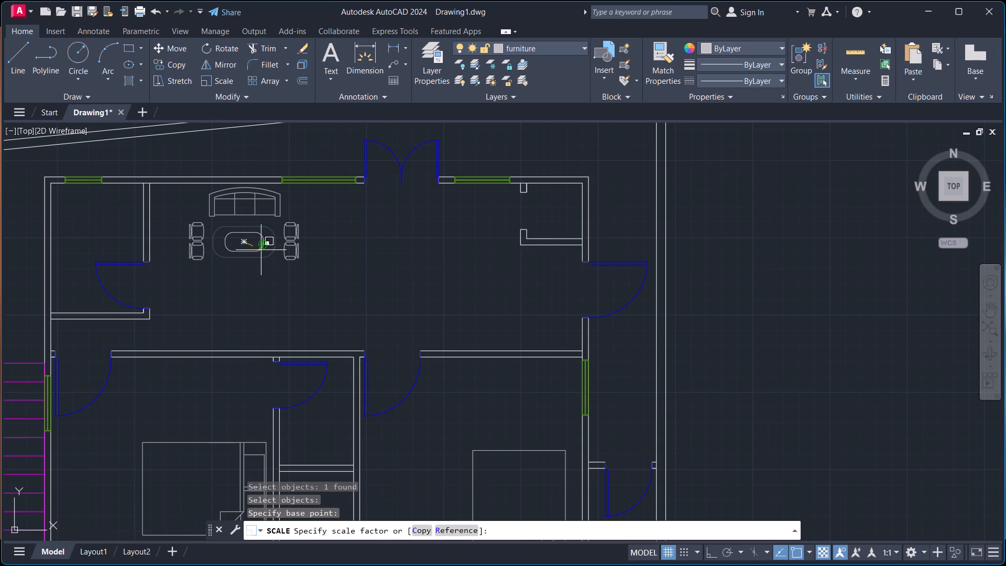
{"action": "left_click", "coordinate": [262, 250]}
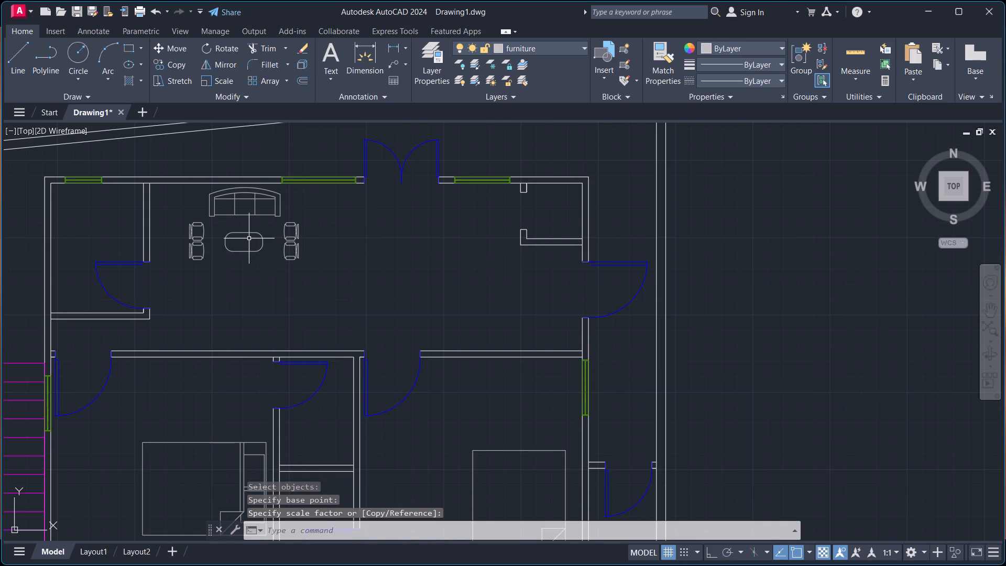
Scale the rounded table up slightly about its centre, to roughly 120%.
{"action": "key", "text": "Return"}
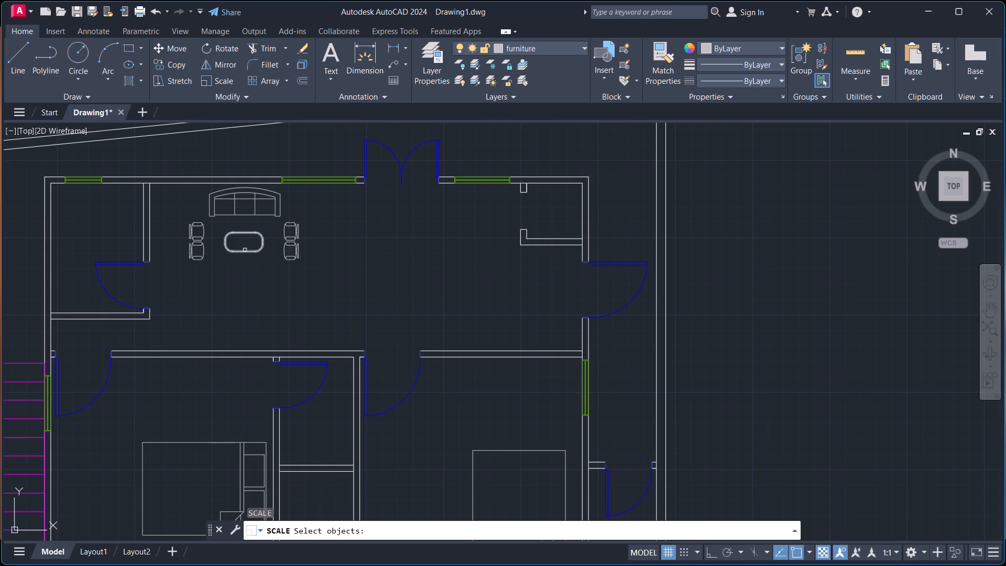
{"action": "left_click", "coordinate": [243, 252]}
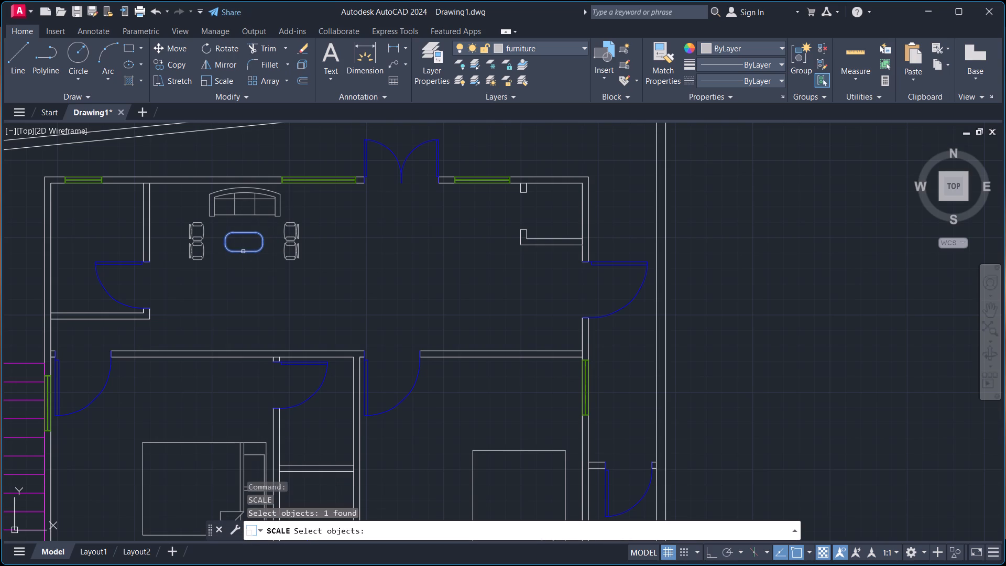
{"action": "key", "text": "Return"}
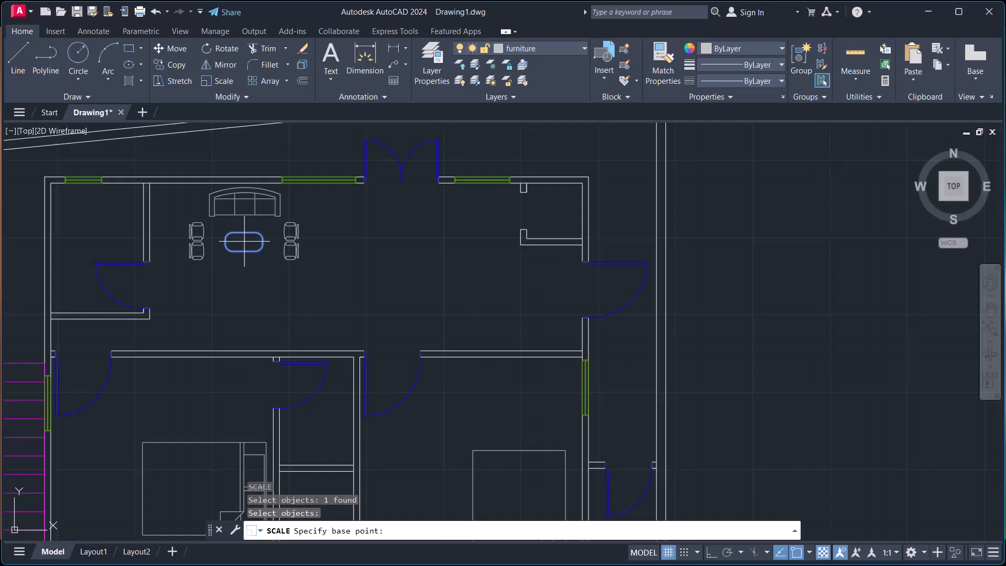
{"action": "left_click", "coordinate": [245, 240]}
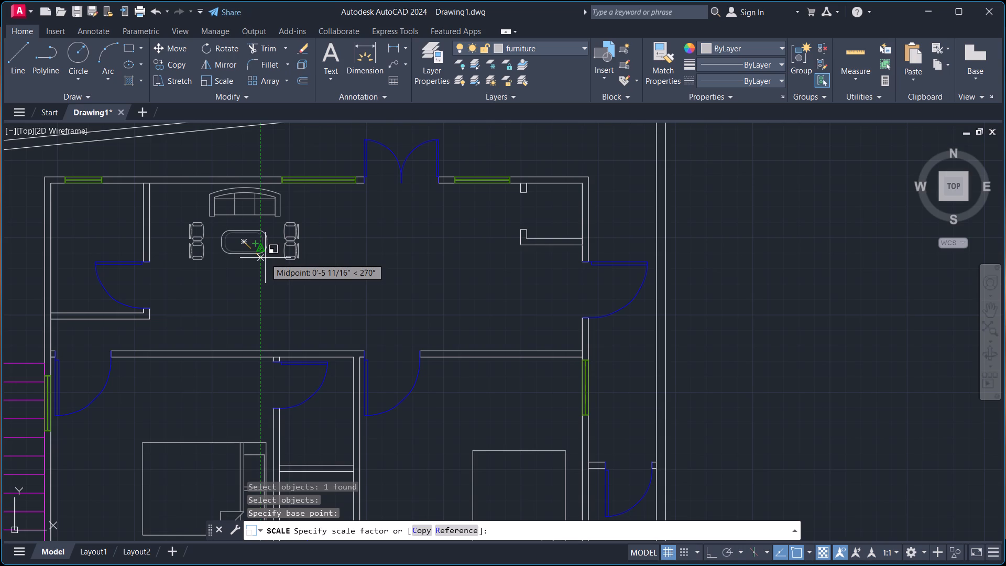
{"action": "left_click", "coordinate": [265, 258]}
Insert the recent entertainment unit block in the empty space outside the floor plan, east of the outer wall.
{"action": "scroll", "coordinate": [300, 250], "scroll_direction": "down", "scroll_amount": 1}
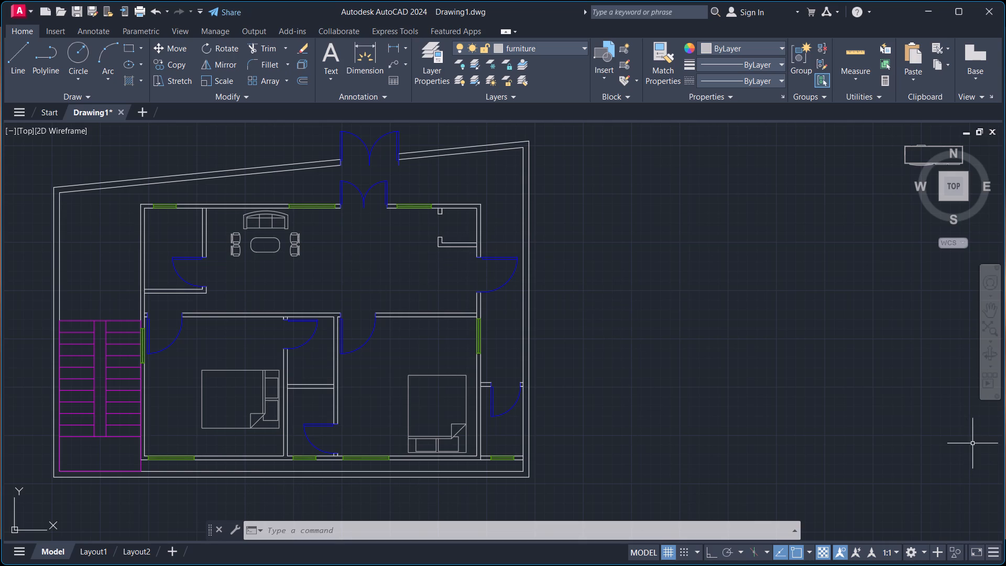
{"action": "key", "text": "i"}
{"action": "key", "text": "Return"}
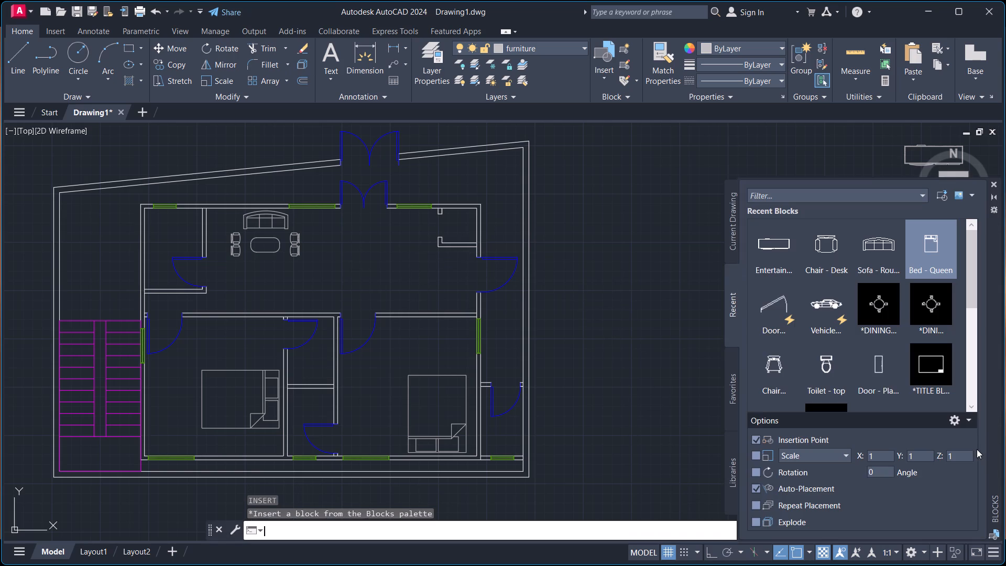
{"action": "left_click", "coordinate": [777, 251]}
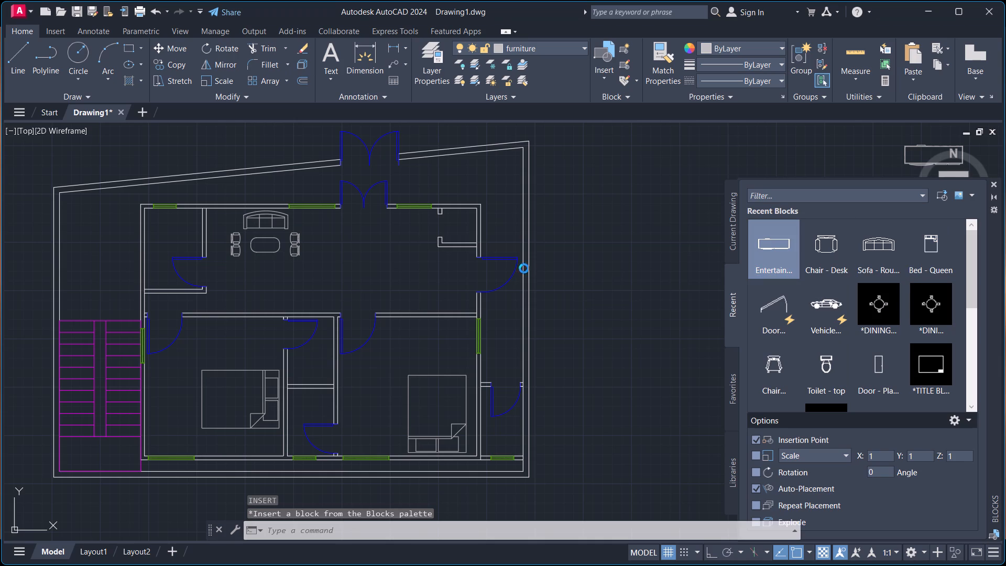
{"action": "left_click", "coordinate": [523, 248]}
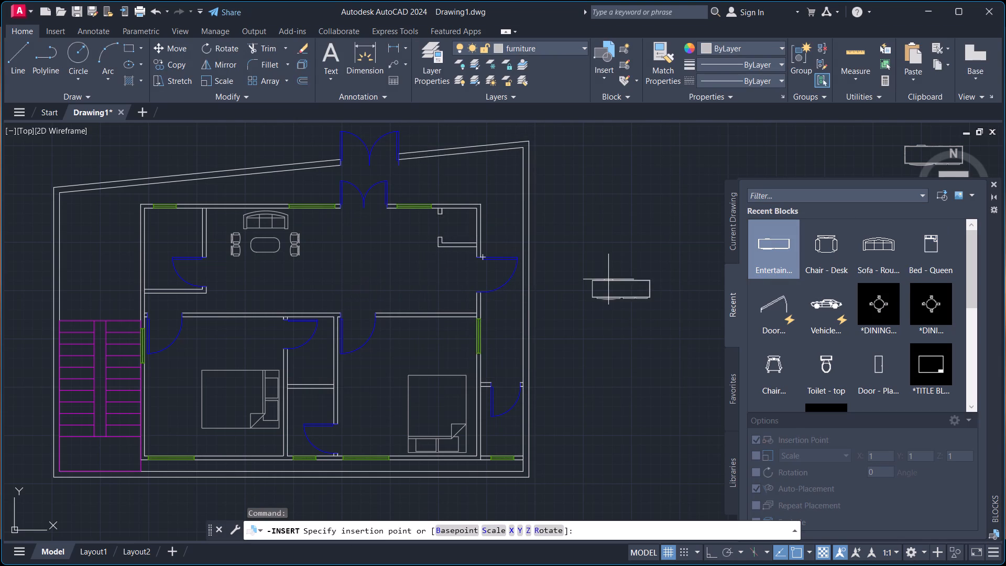
{"action": "left_click", "coordinate": [609, 277]}
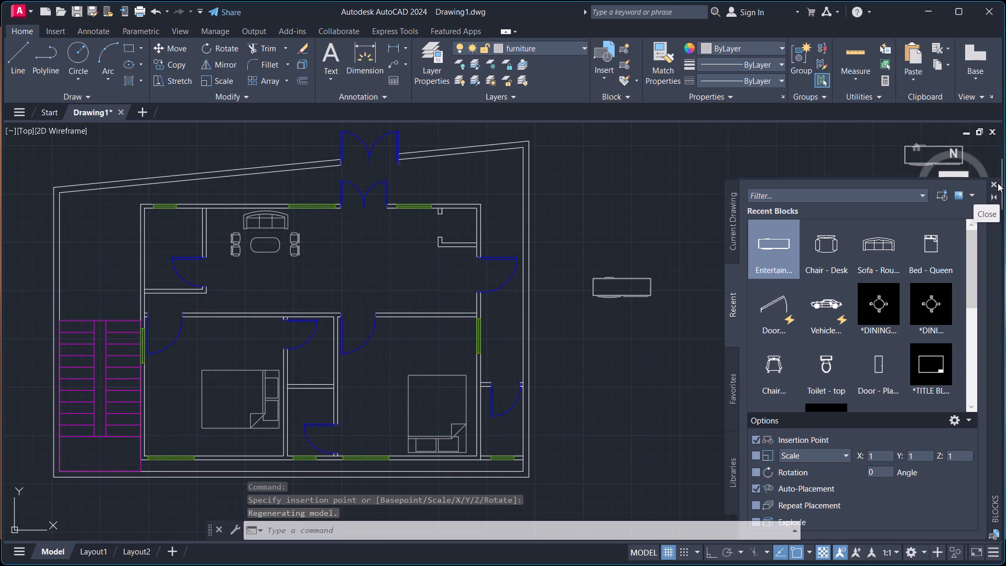
{"action": "left_click", "coordinate": [995, 183]}
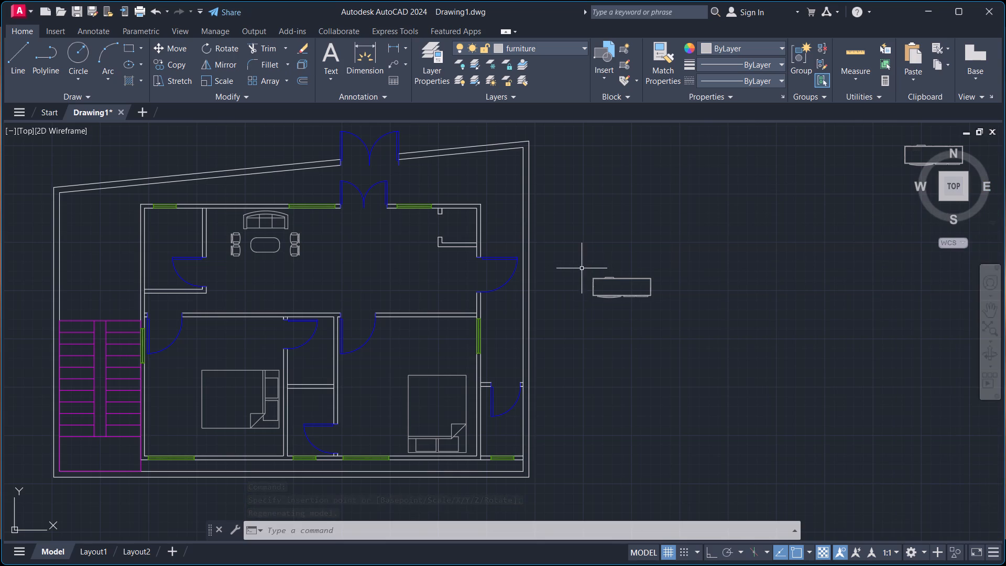
Rotate the newly inserted entertainment unit 180° about its lower-right corner.
{"action": "left_click", "coordinate": [582, 268]}
{"action": "left_click", "coordinate": [718, 333]}
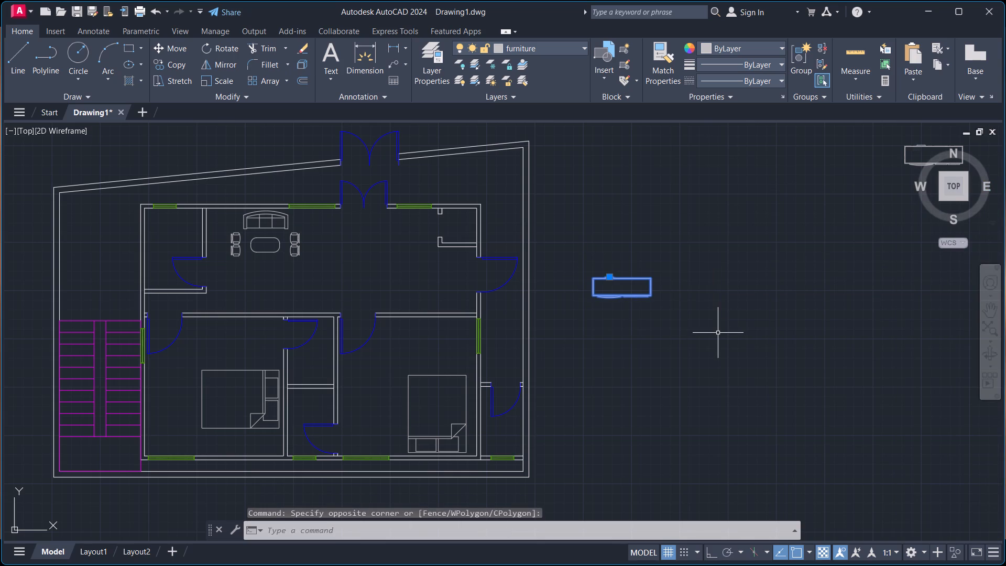
{"action": "key", "text": "r"}
{"action": "key", "text": "o"}
{"action": "key", "text": "Return"}
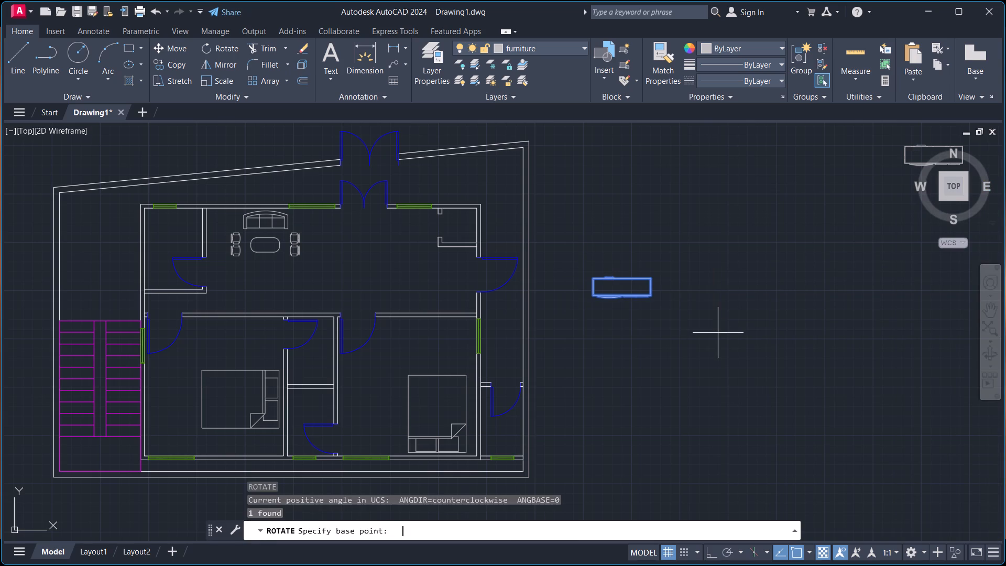
{"action": "left_click", "coordinate": [654, 297]}
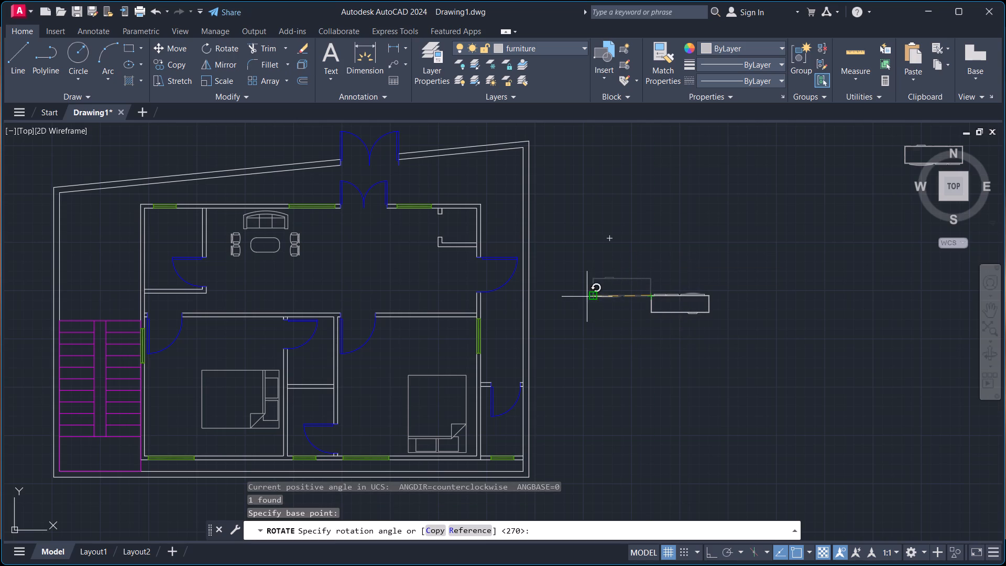
{"action": "left_click", "coordinate": [586, 297]}
Scale the rotated entertainment unit down to roughly 70% from its upper-left corner.
{"action": "left_click", "coordinate": [642, 280]}
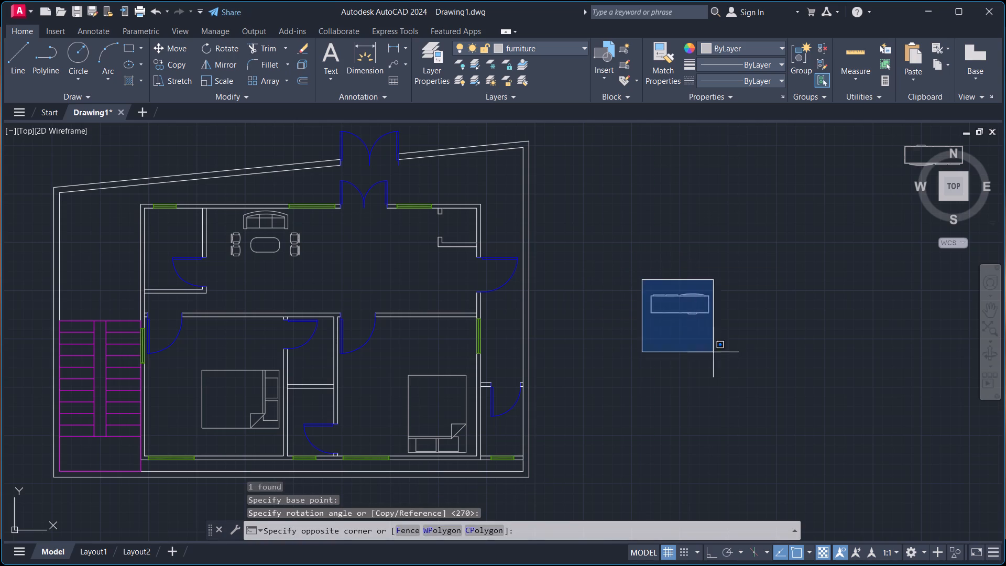
{"action": "left_click", "coordinate": [764, 391]}
{"action": "type", "text": "sc"}
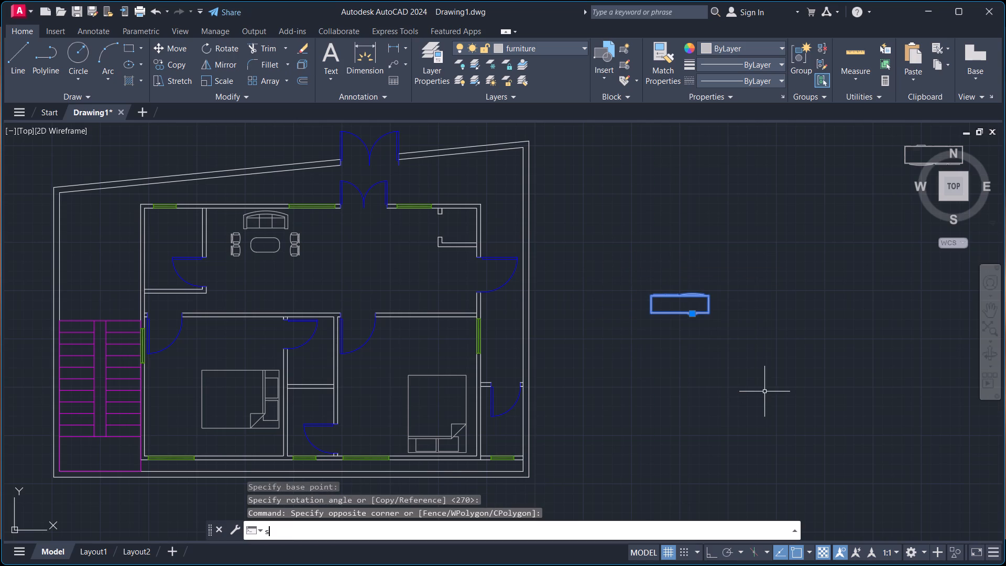
{"action": "key", "text": "Return"}
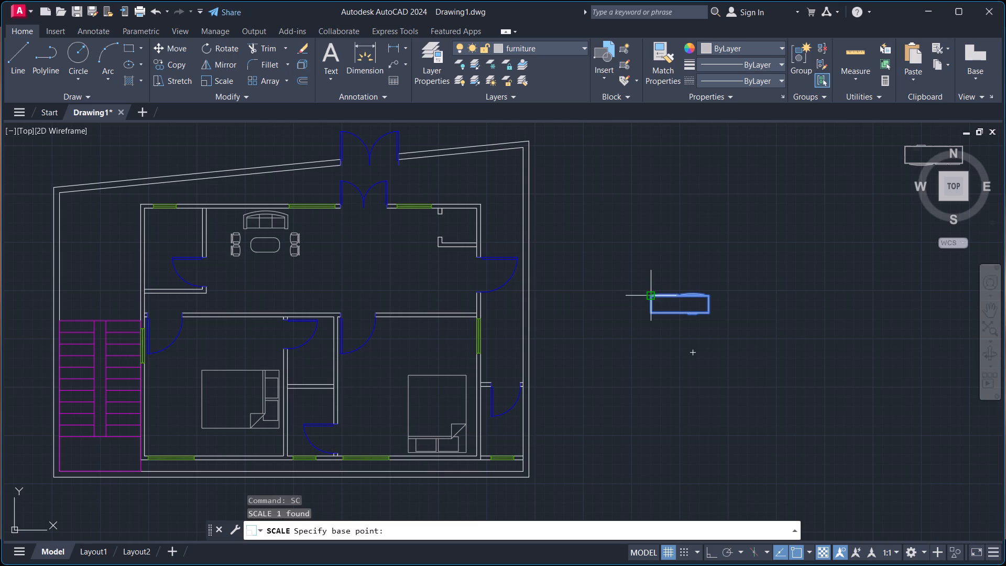
{"action": "left_click", "coordinate": [646, 297]}
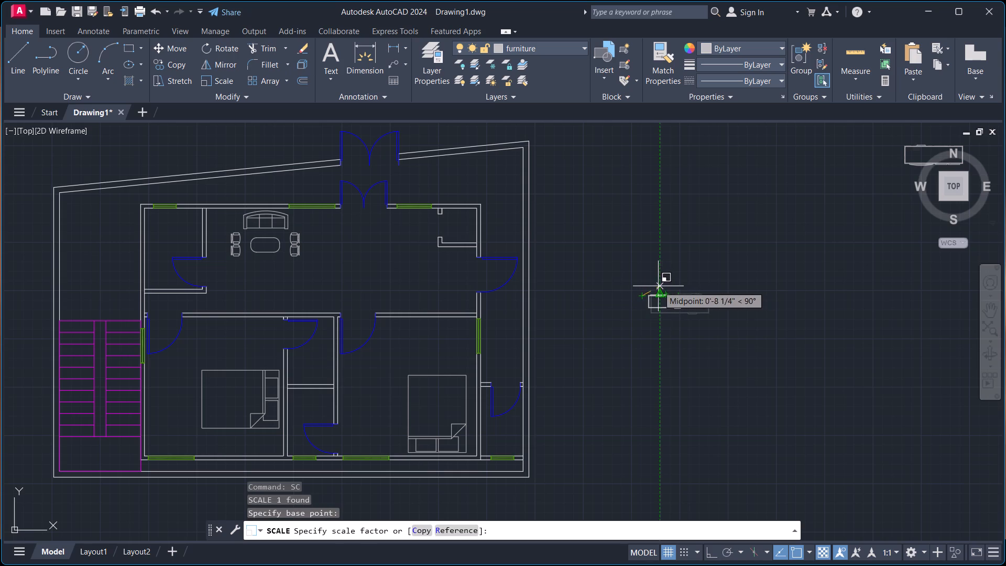
{"action": "left_click", "coordinate": [655, 286]}
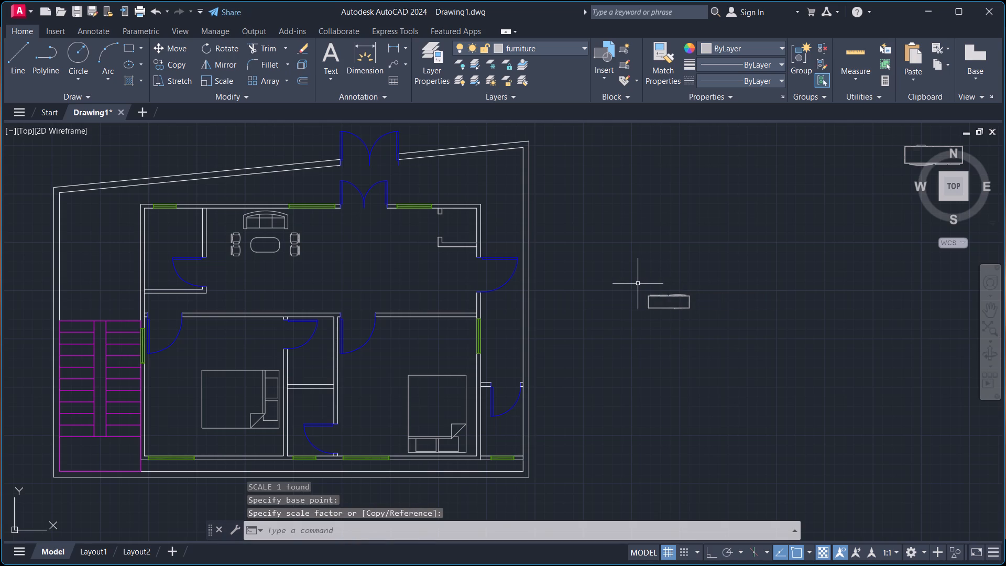
Move the scaled entertainment unit by its lower-left corner onto the living room's south wall, facing the sofa.
{"action": "left_click", "coordinate": [636, 284]}
{"action": "left_click", "coordinate": [724, 351]}
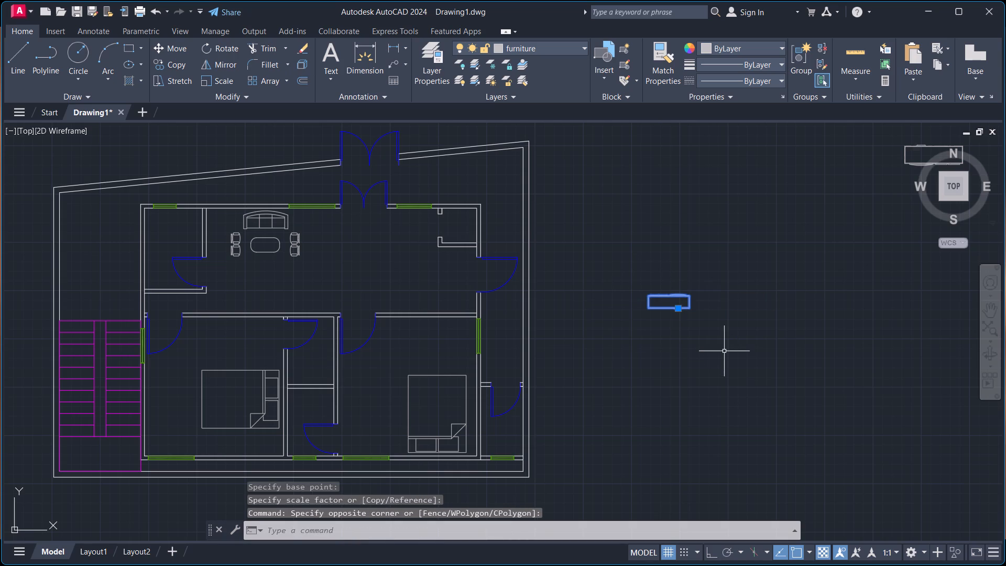
{"action": "key", "text": "m"}
{"action": "key", "text": "Return"}
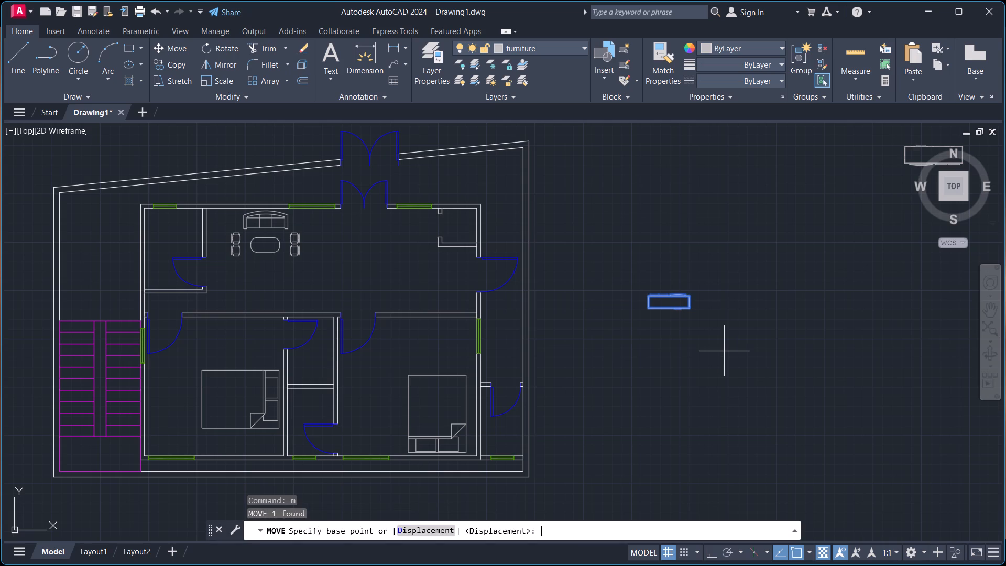
{"action": "left_click", "coordinate": [648, 308]}
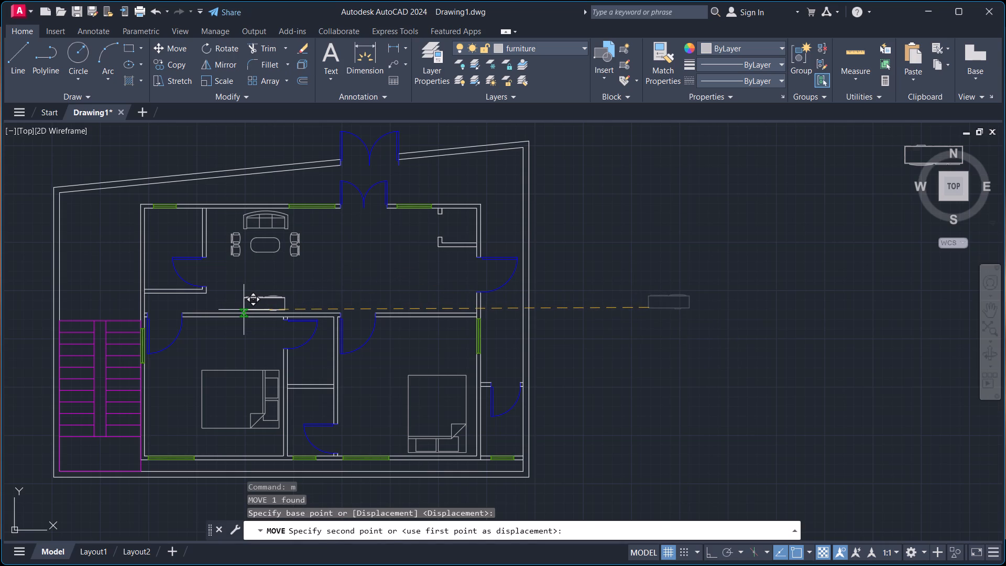
{"action": "scroll", "coordinate": [244, 310], "scroll_direction": "up", "scroll_amount": 2}
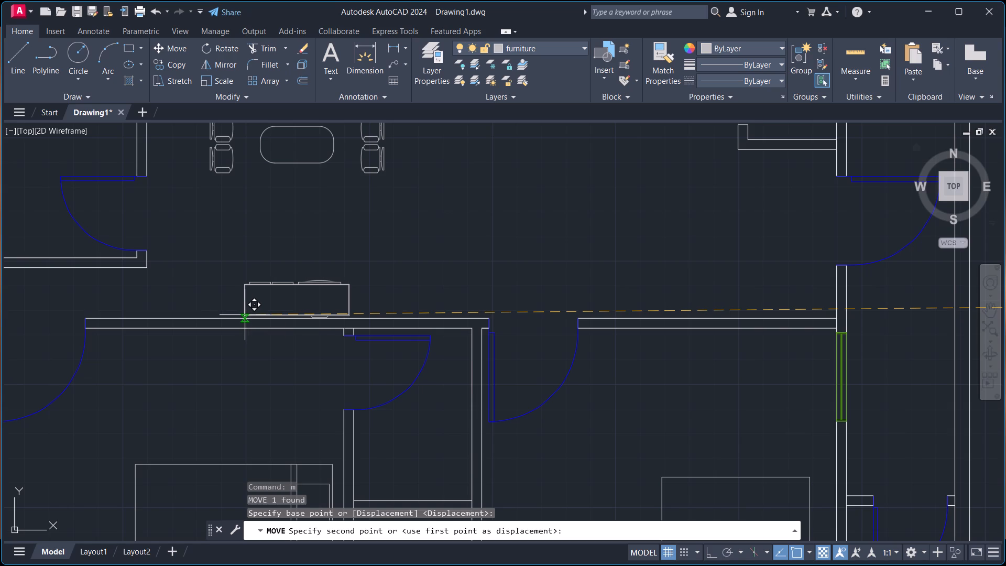
{"action": "left_click", "coordinate": [247, 315]}
{"action": "scroll", "coordinate": [351, 285], "scroll_direction": "down", "scroll_amount": 2}
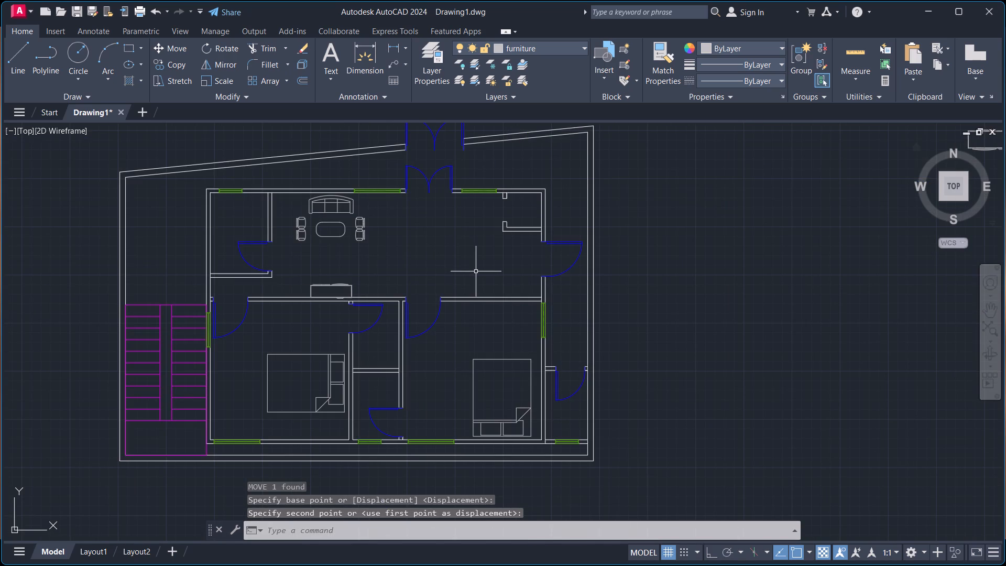
Erase the spare entertainment unit lying outside the floor plan to the northeast.
{"action": "scroll", "coordinate": [476, 271], "scroll_direction": "down", "scroll_amount": 1}
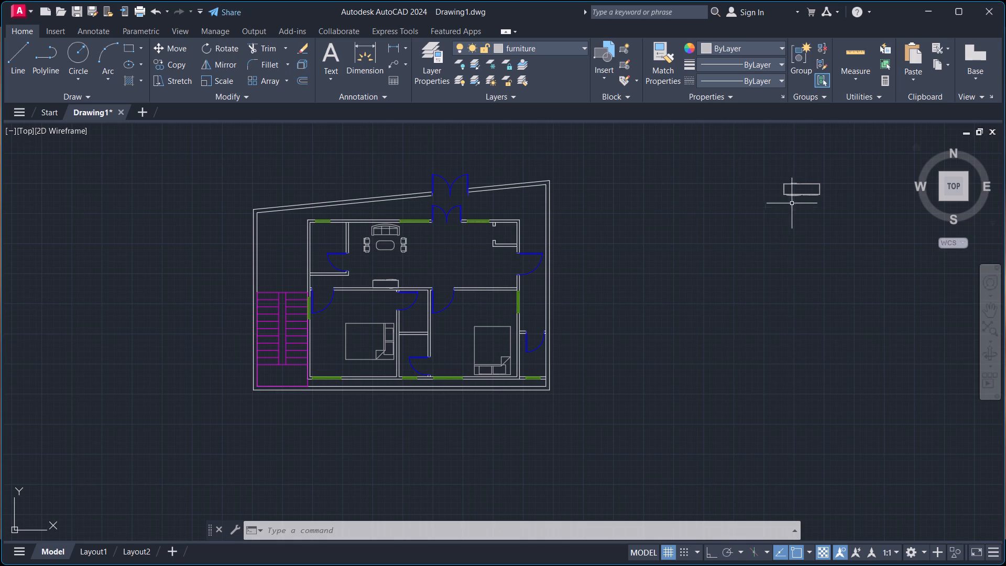
{"action": "left_click", "coordinate": [784, 188]}
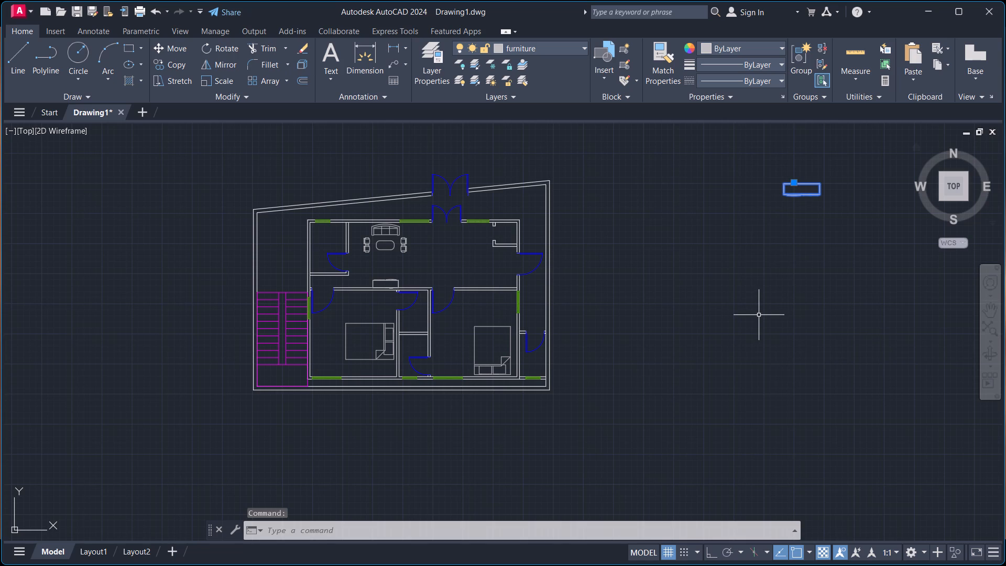
{"action": "key", "text": "e"}
{"action": "key", "text": "Return"}
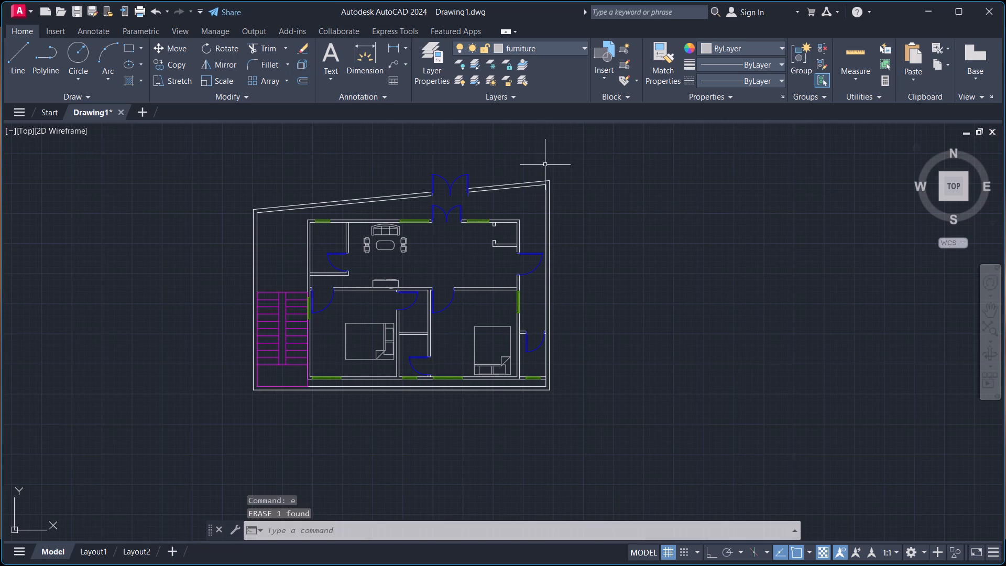
Create a new layer named "text" with the colour red and make it the current layer.
{"action": "middle_click_drag", "start_coordinate": [597, 228], "coordinate": [666, 207]}
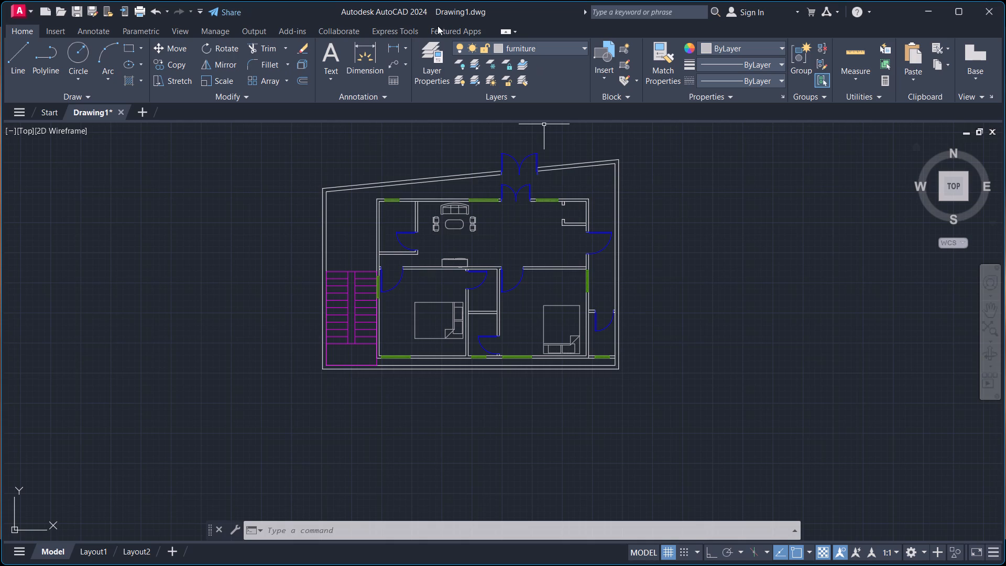
{"action": "left_click", "coordinate": [436, 55]}
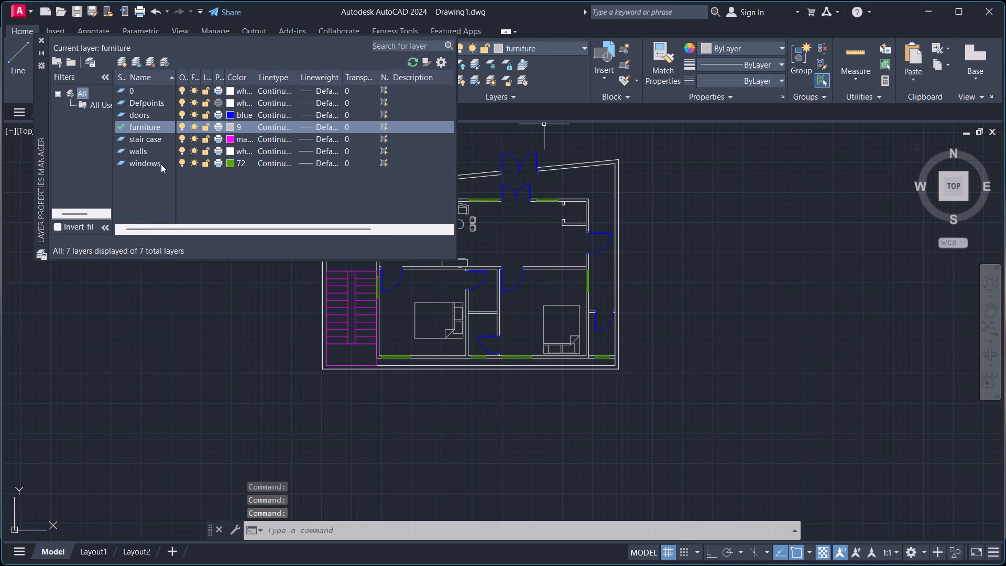
{"action": "left_click", "coordinate": [118, 58]}
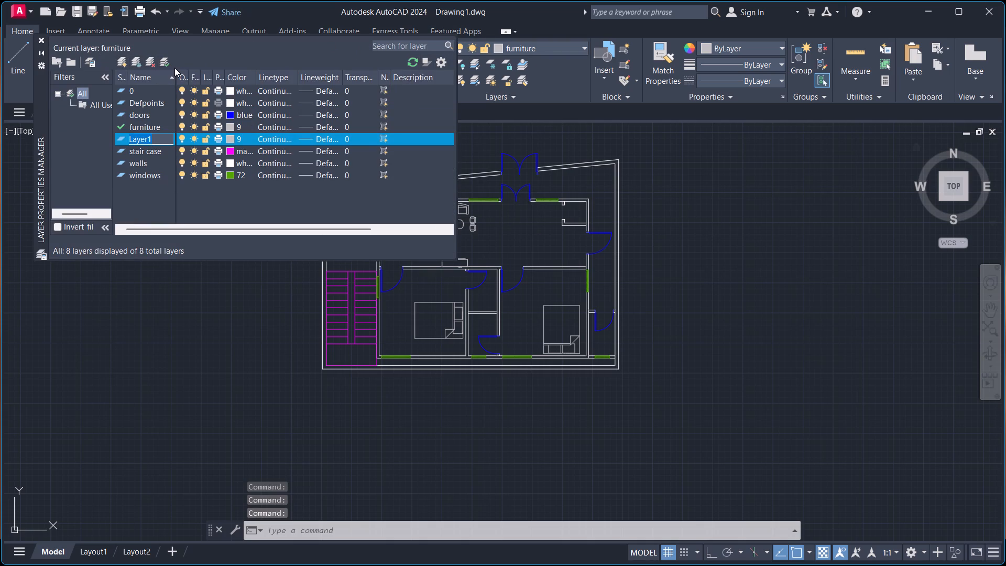
{"action": "type", "text": "text"}
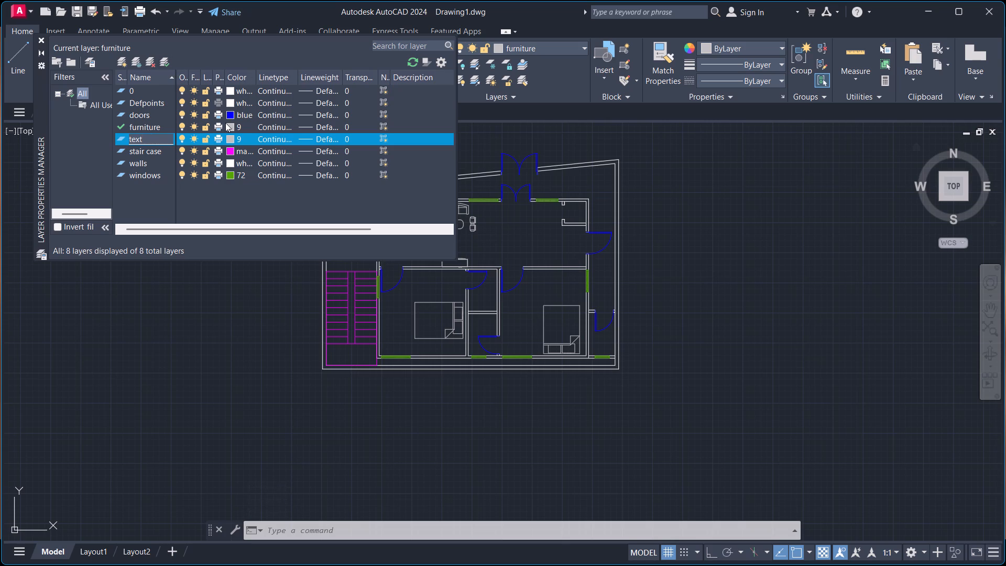
{"action": "left_click", "coordinate": [229, 136]}
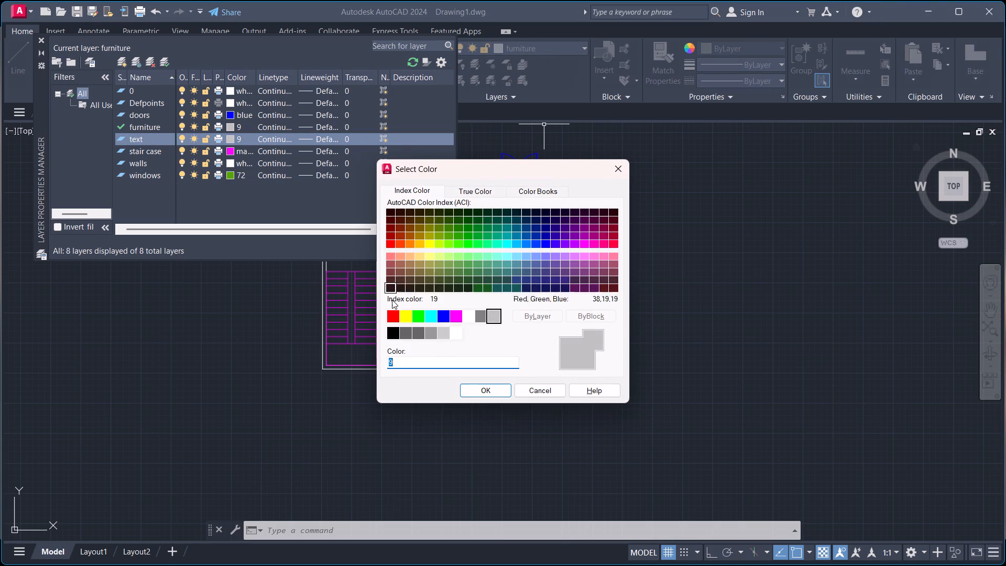
{"action": "left_click", "coordinate": [391, 314]}
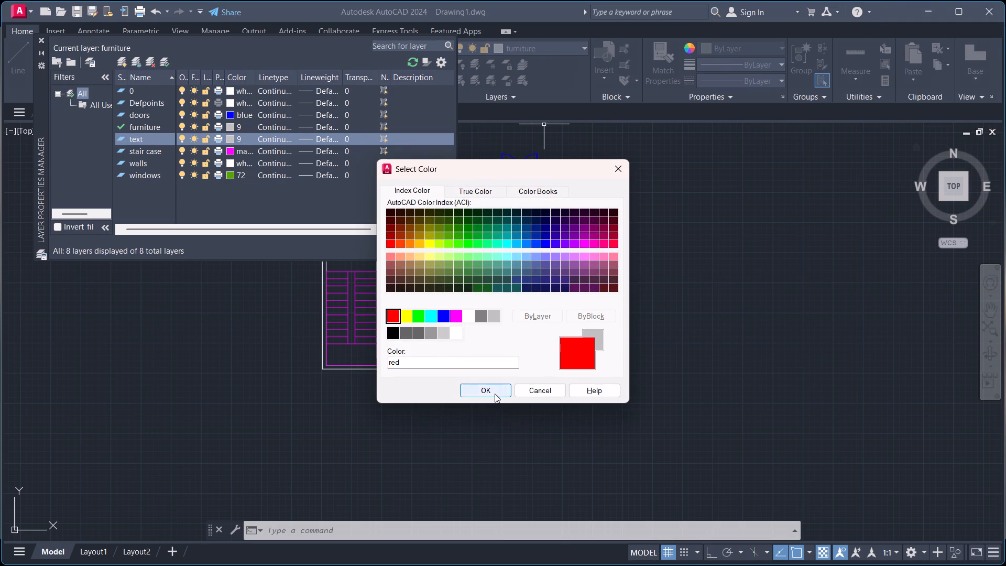
{"action": "left_click", "coordinate": [495, 393]}
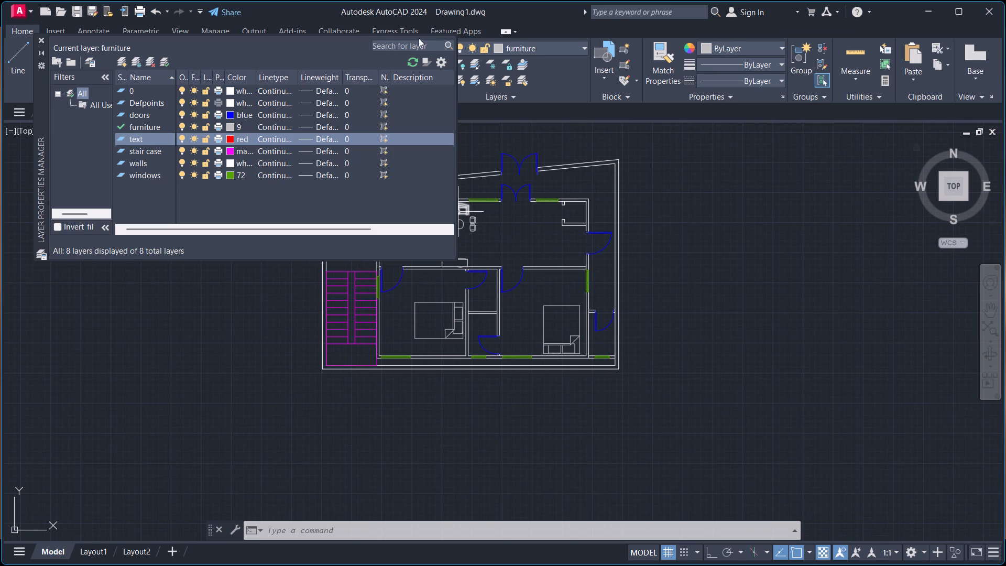
{"action": "left_click", "coordinate": [163, 59]}
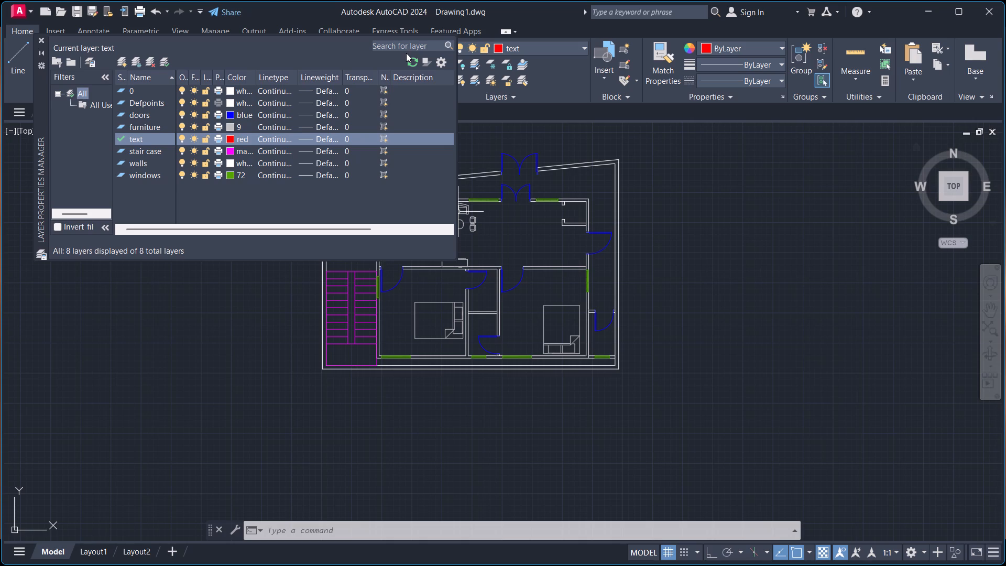
{"action": "left_click", "coordinate": [40, 38]}
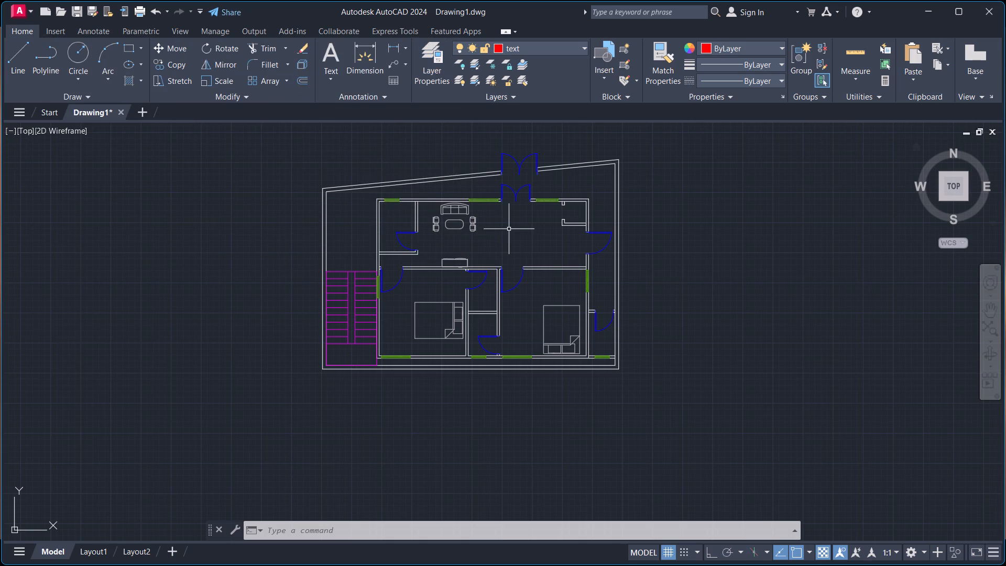
Add the multiline text "BEDROOM" above the bed in the southeast bedroom, just below its north wall.
{"action": "scroll", "coordinate": [532, 281], "scroll_direction": "up", "scroll_amount": 3}
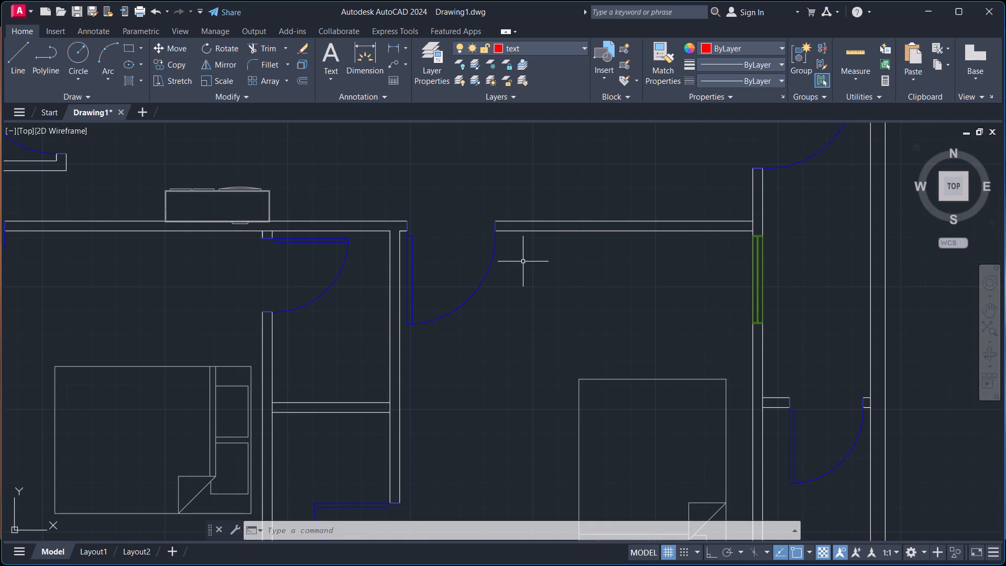
{"action": "type", "text": "mt"}
{"action": "key", "text": "Return"}
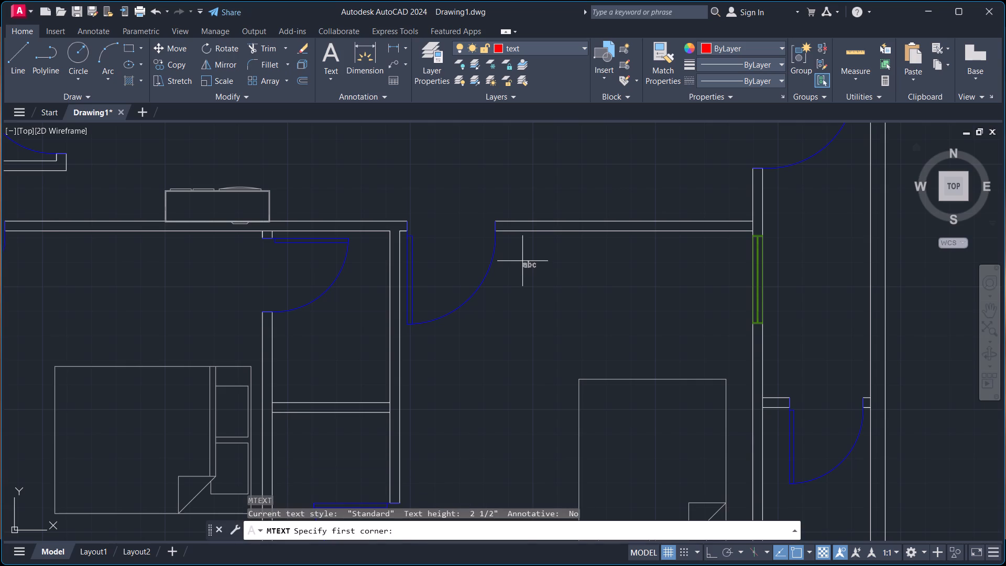
{"action": "left_click", "coordinate": [516, 252]}
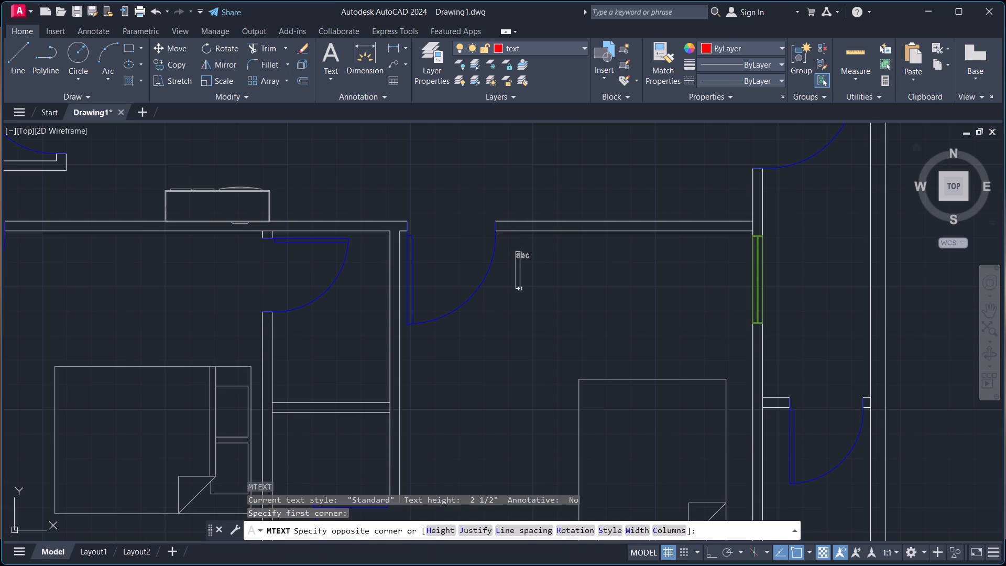
{"action": "left_click", "coordinate": [520, 287]}
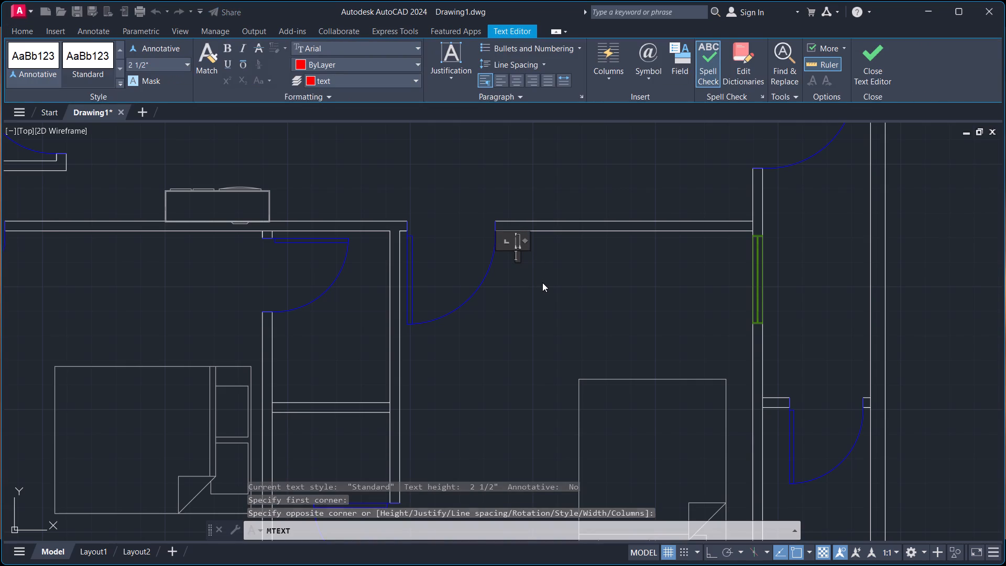
{"action": "type", "text": "BEDROOM"}
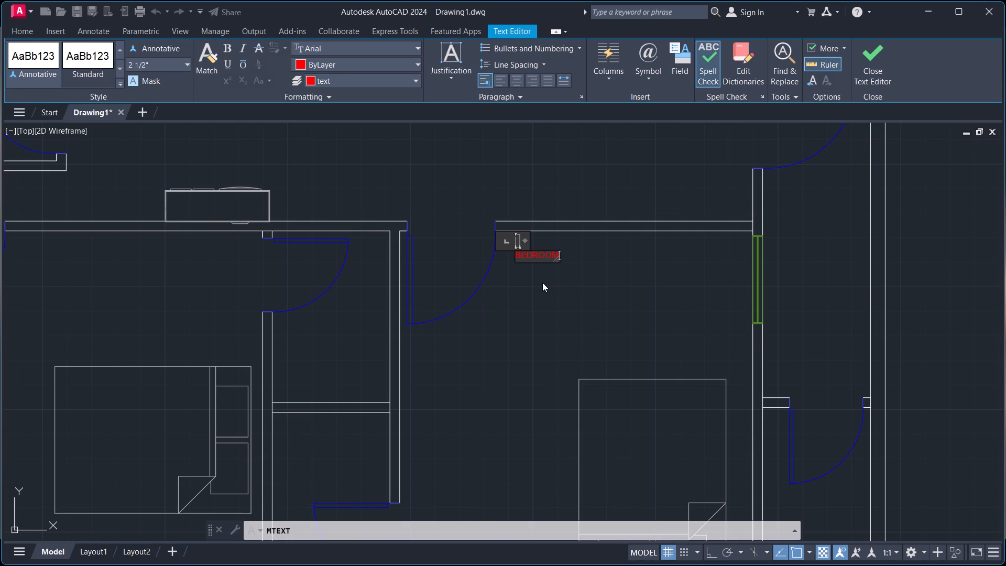
{"action": "double_click", "coordinate": [564, 260]}
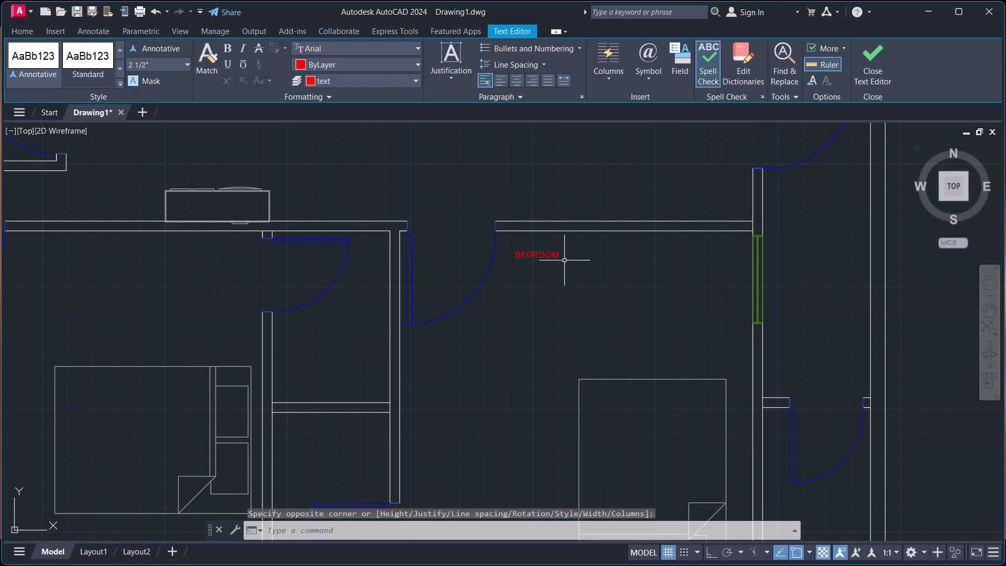
Set the text height of the BEDROOM label to 2'.
{"action": "left_click", "coordinate": [528, 257]}
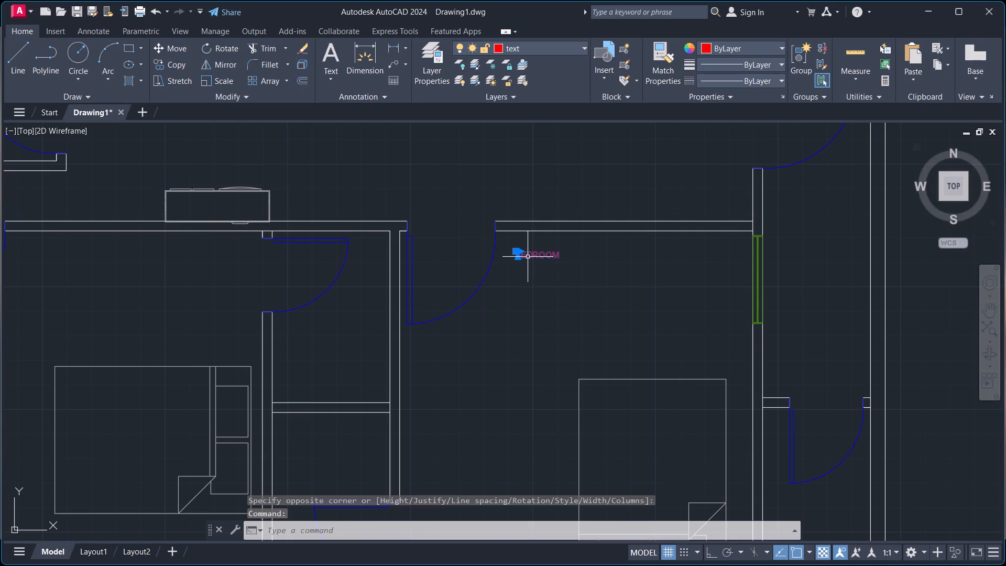
{"action": "key", "text": "ctrl+1"}
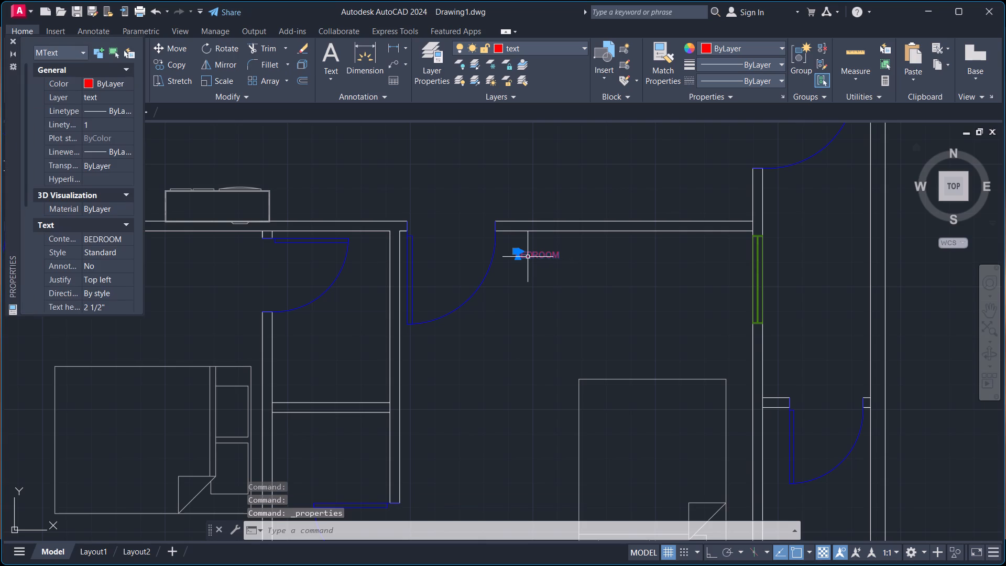
{"action": "left_click", "coordinate": [116, 303]}
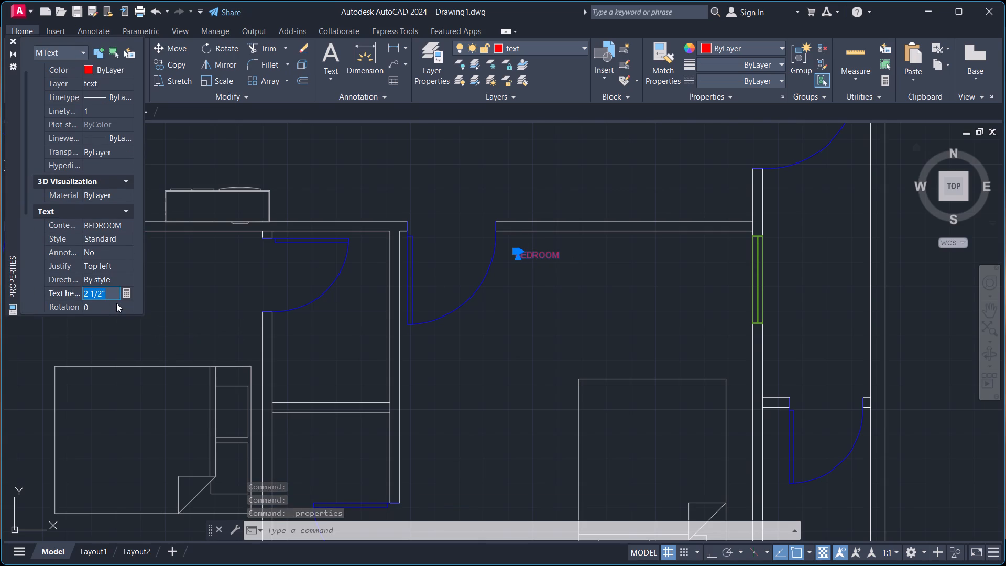
{"action": "key", "text": "BackSpace"}
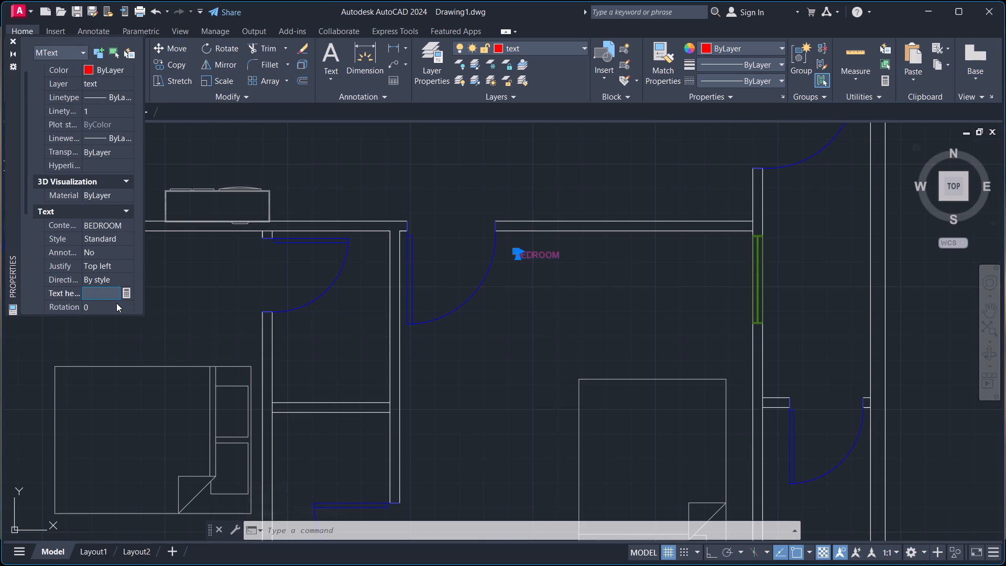
{"action": "type", "text": "2'"}
{"action": "key", "text": "Return"}
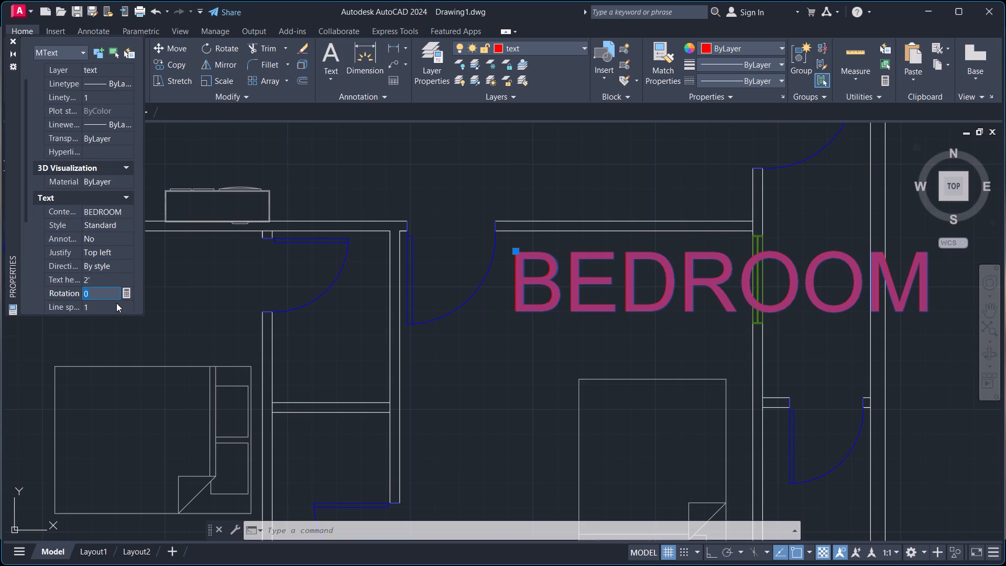
Set the text height of the BEDROOM label to 1' and close its properties.
{"action": "type", "text": "1'"}
{"action": "key", "text": "Return"}
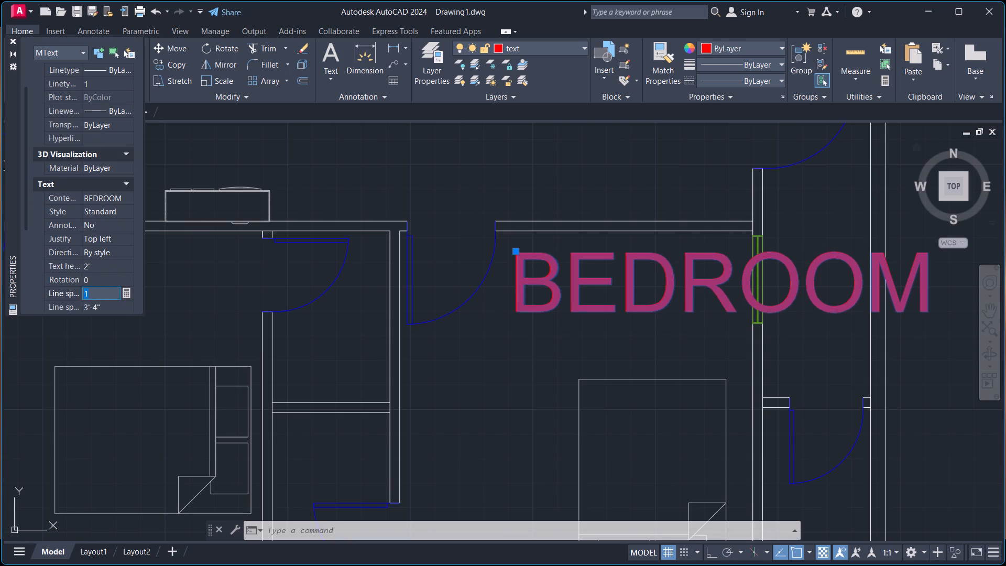
{"action": "key", "text": "BackSpace"}
{"action": "left_click", "coordinate": [108, 260]}
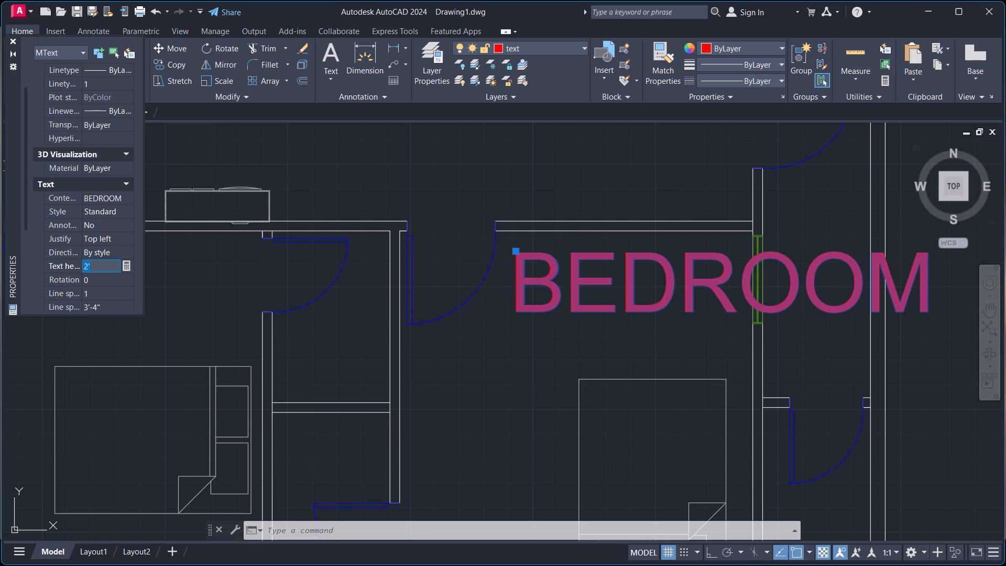
{"action": "type", "text": "1'"}
{"action": "key", "text": "Return"}
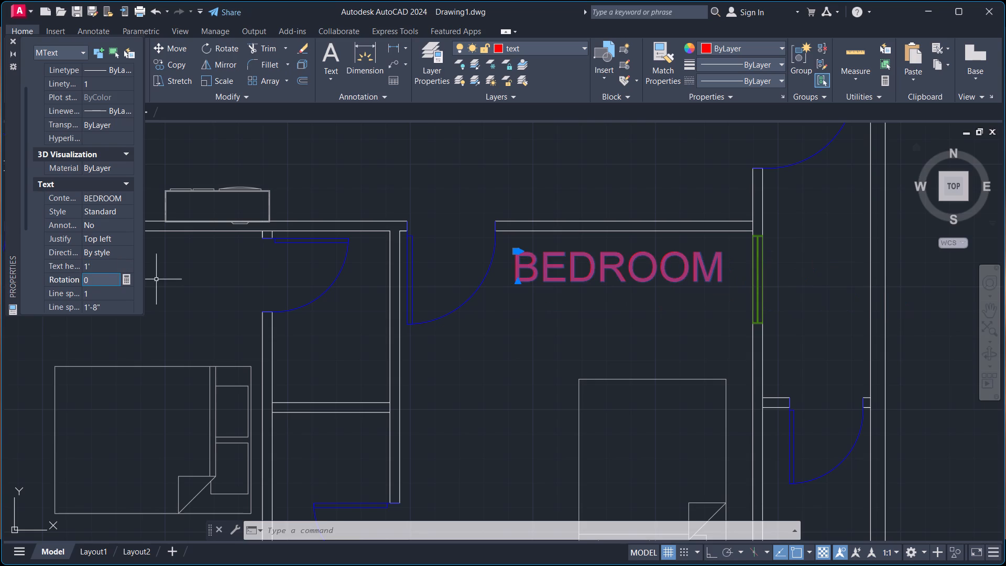
{"action": "left_click", "coordinate": [12, 40]}
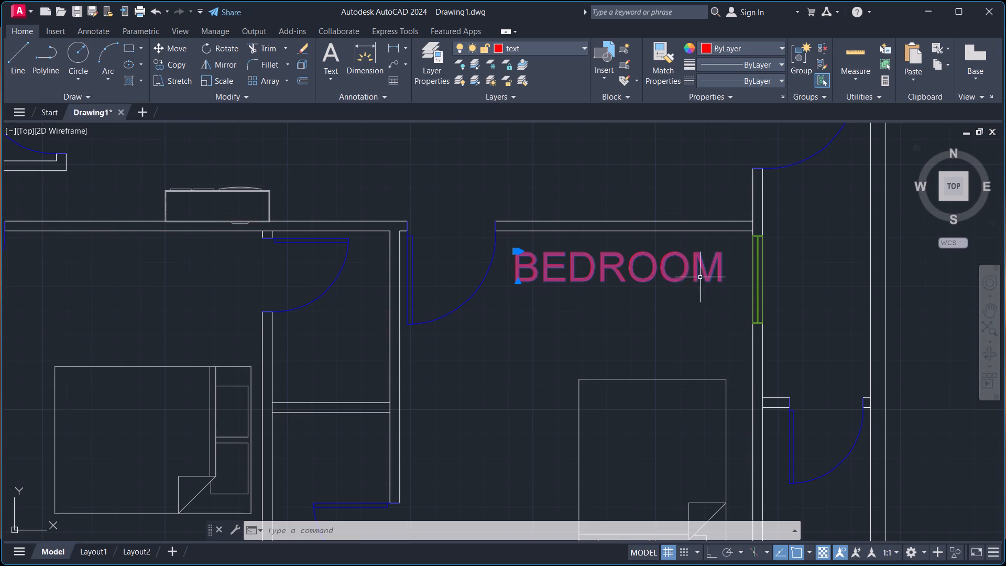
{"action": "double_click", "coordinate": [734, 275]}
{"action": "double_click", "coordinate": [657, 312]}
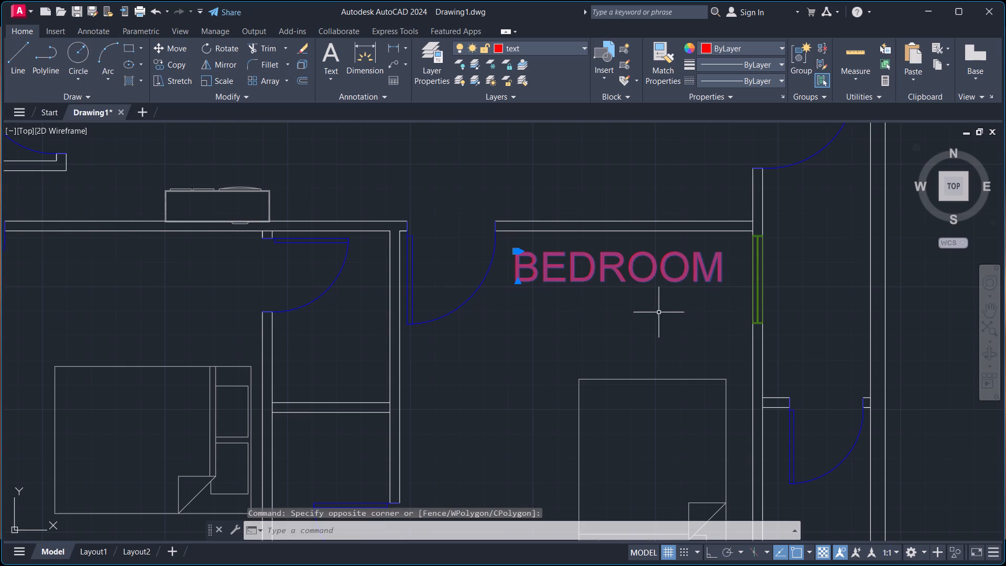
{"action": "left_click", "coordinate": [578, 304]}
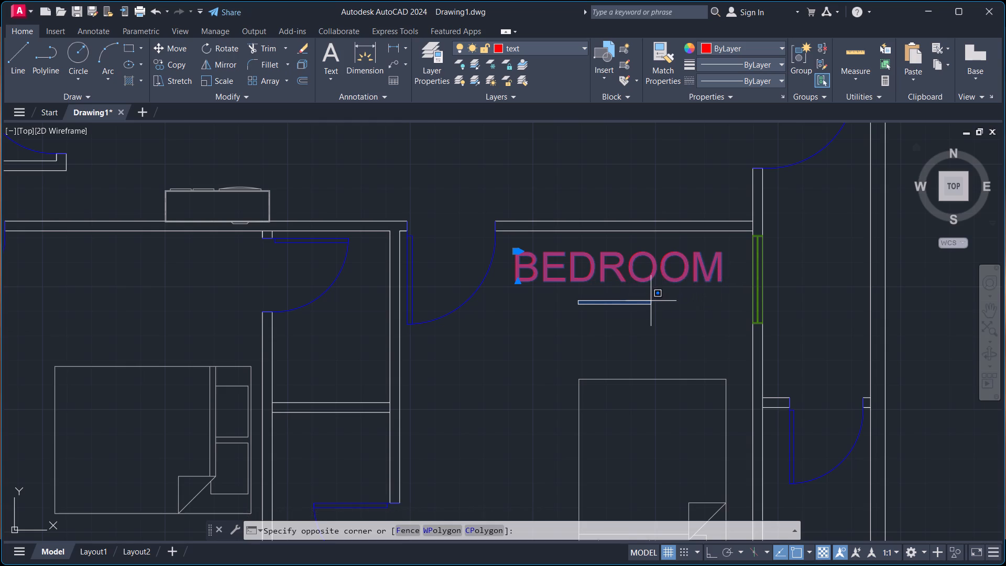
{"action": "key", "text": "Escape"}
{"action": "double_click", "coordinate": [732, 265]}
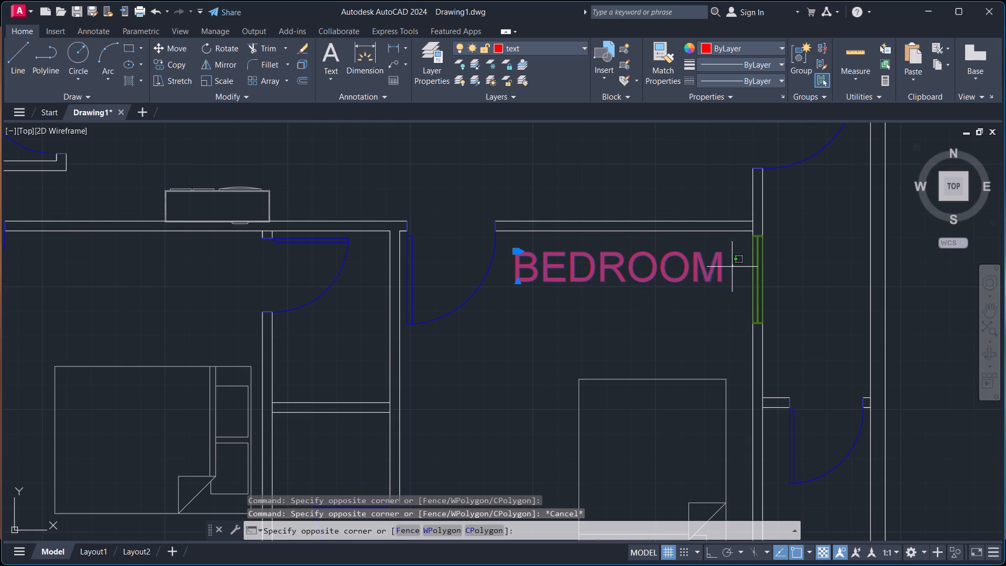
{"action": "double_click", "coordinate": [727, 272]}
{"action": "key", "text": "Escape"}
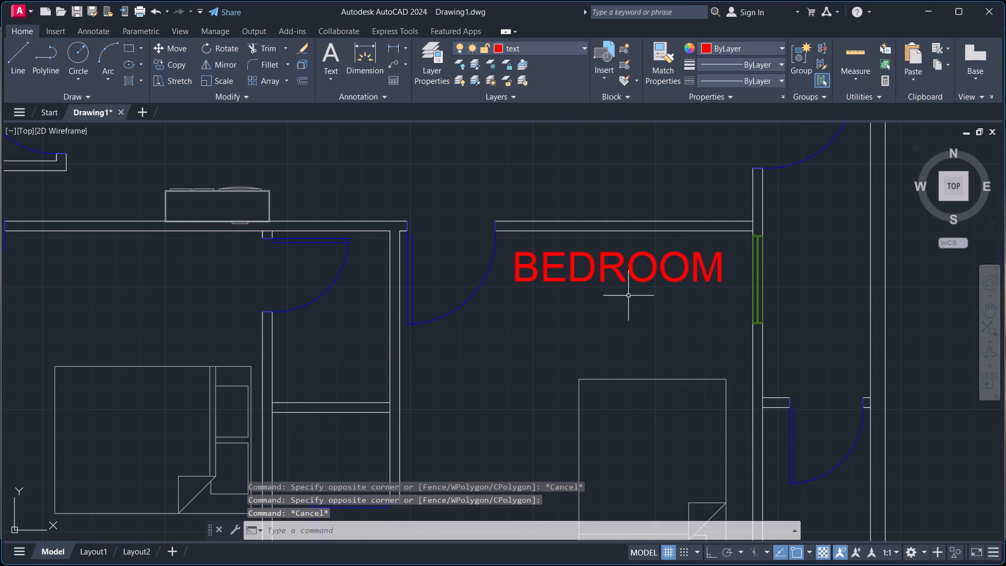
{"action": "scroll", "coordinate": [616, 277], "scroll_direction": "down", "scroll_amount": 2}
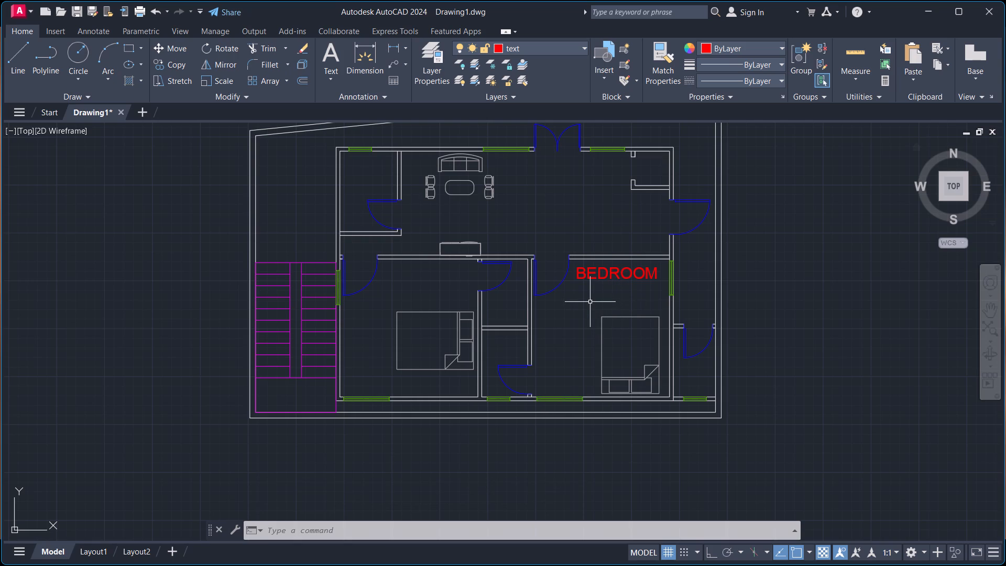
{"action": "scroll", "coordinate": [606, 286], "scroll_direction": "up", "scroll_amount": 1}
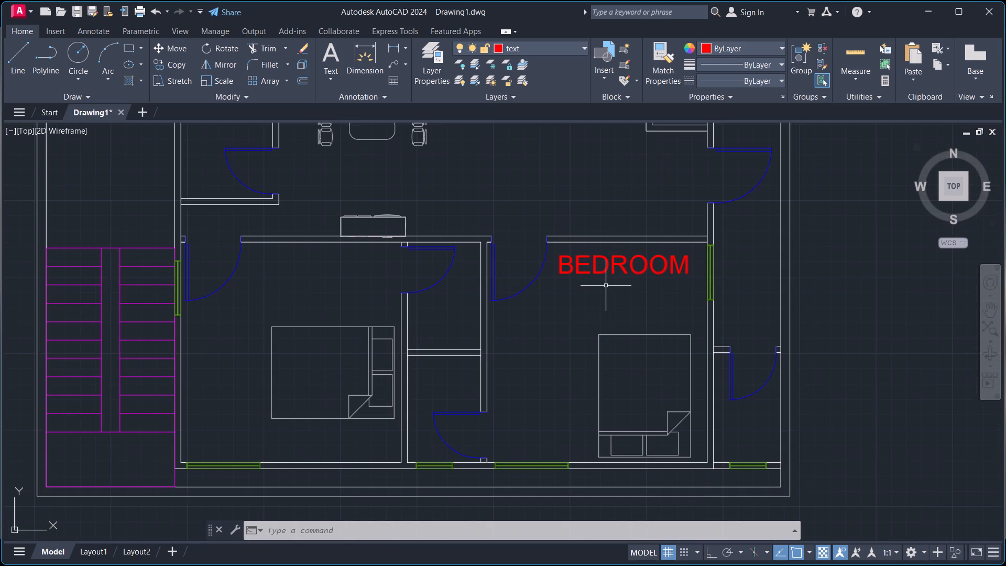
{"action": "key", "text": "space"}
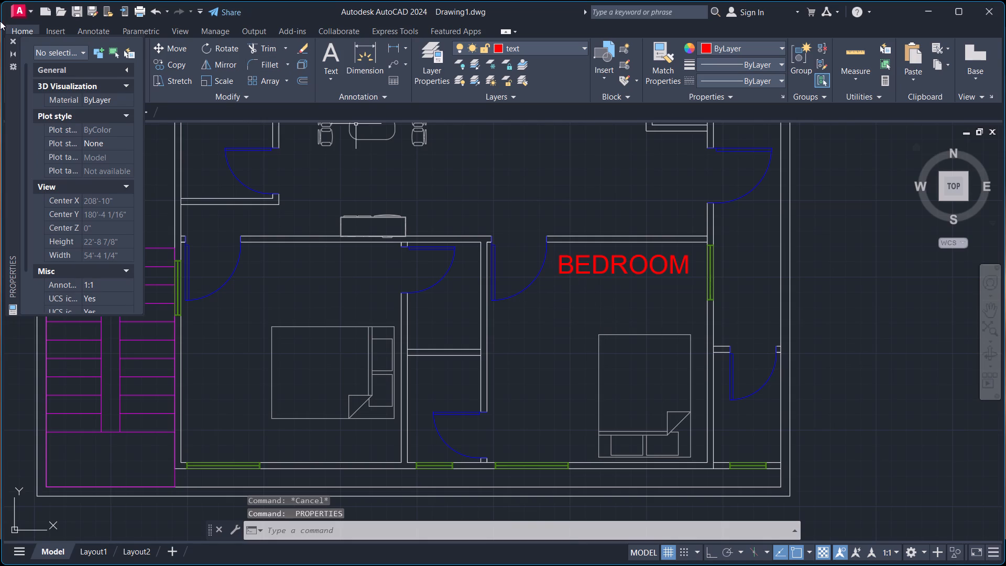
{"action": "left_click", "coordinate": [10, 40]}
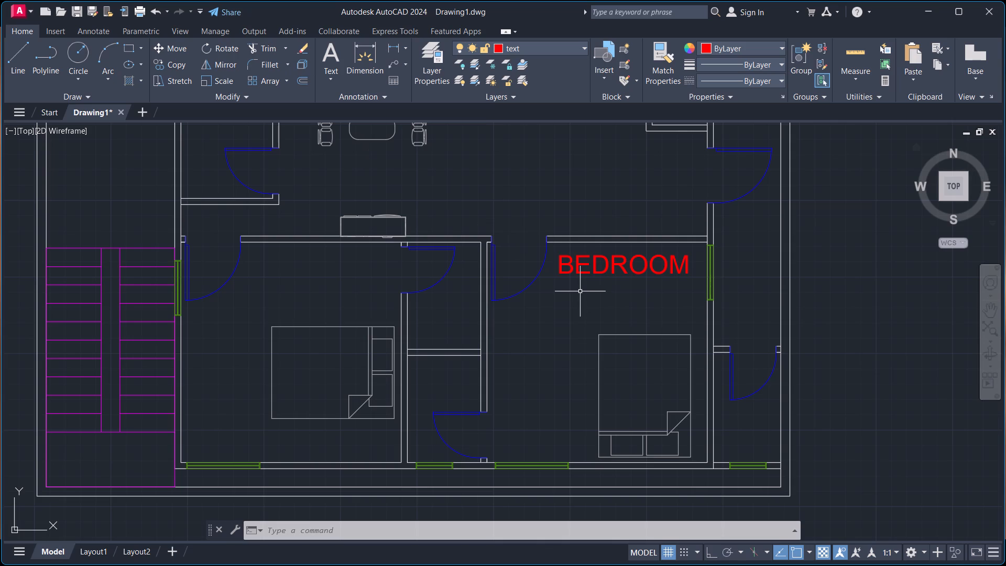
Add the multiline text 12'-0"X12'0" just below the BEDROOM label in the southeast bedroom.
{"action": "type", "text": "MT"}
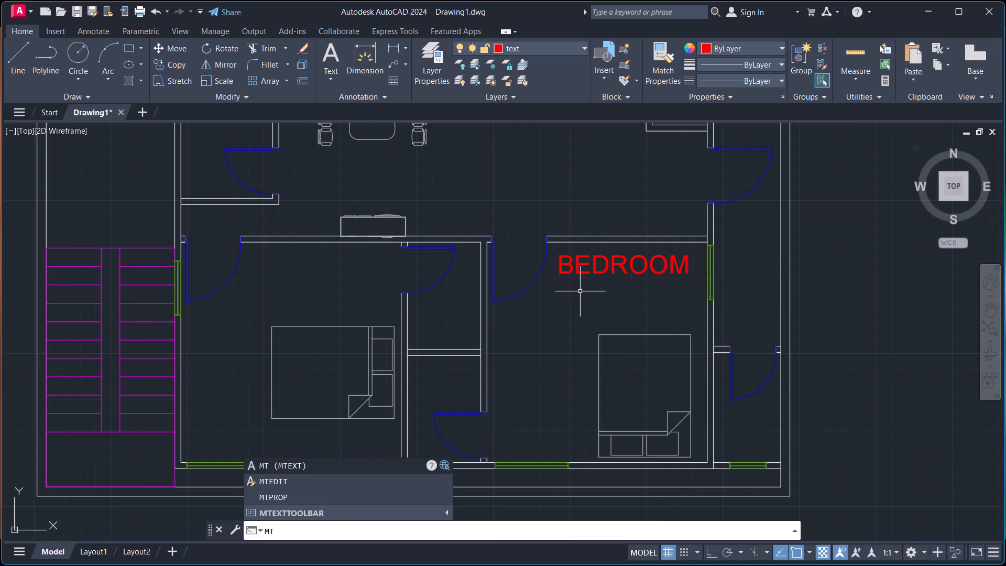
{"action": "key", "text": "Return"}
{"action": "double_click", "coordinate": [572, 287]}
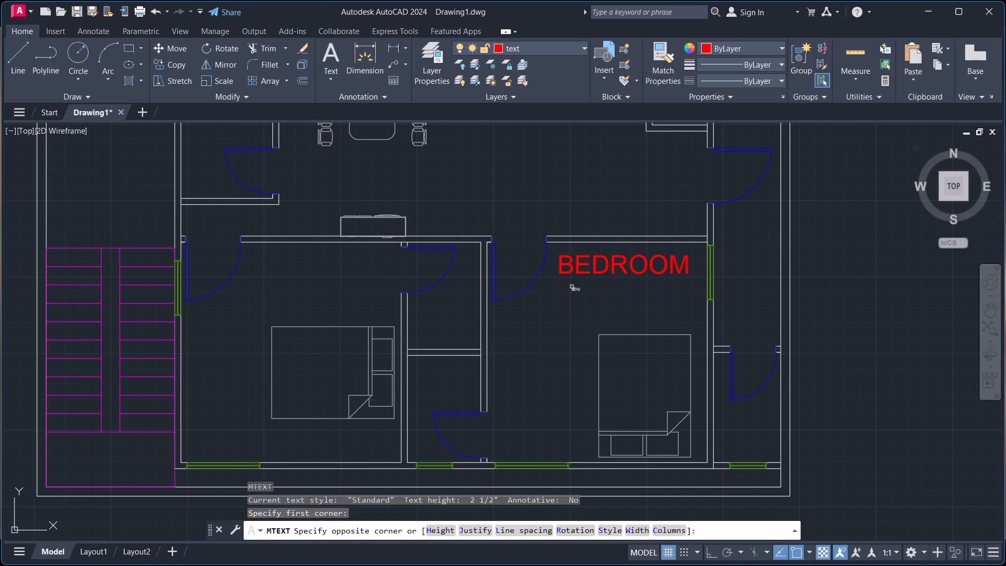
{"action": "left_click", "coordinate": [571, 315]}
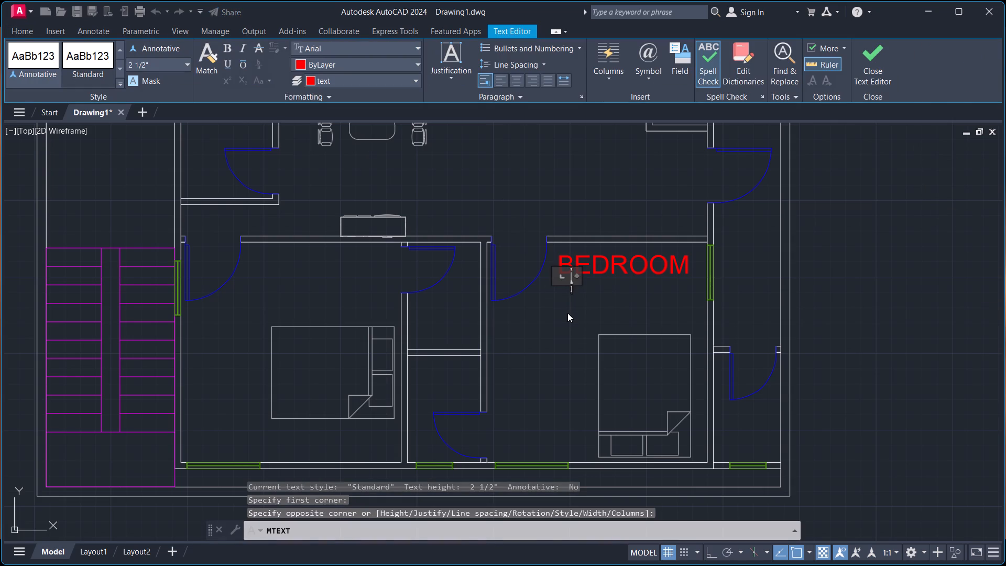
{"action": "type", "text": "12"}
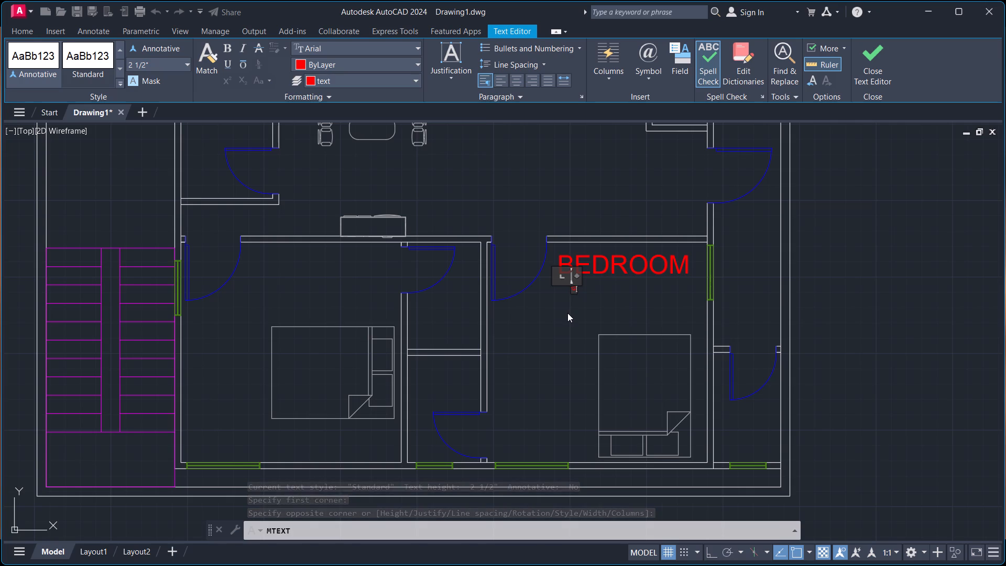
{"action": "key", "text": "apostrophe"}
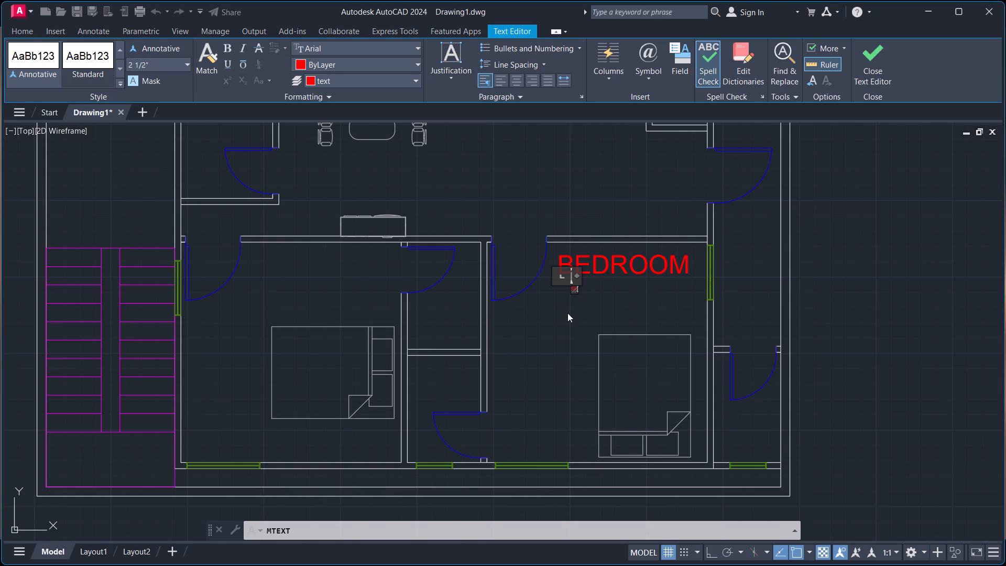
{"action": "key", "text": "minus"}
{"action": "key", "text": "0"}
{"action": "key", "text": "shift+quotedbl"}
{"action": "key", "text": "x"}
{"action": "type", "text": "12"}
{"action": "type", "text": "'0\""}
{"action": "key", "text": "Return"}
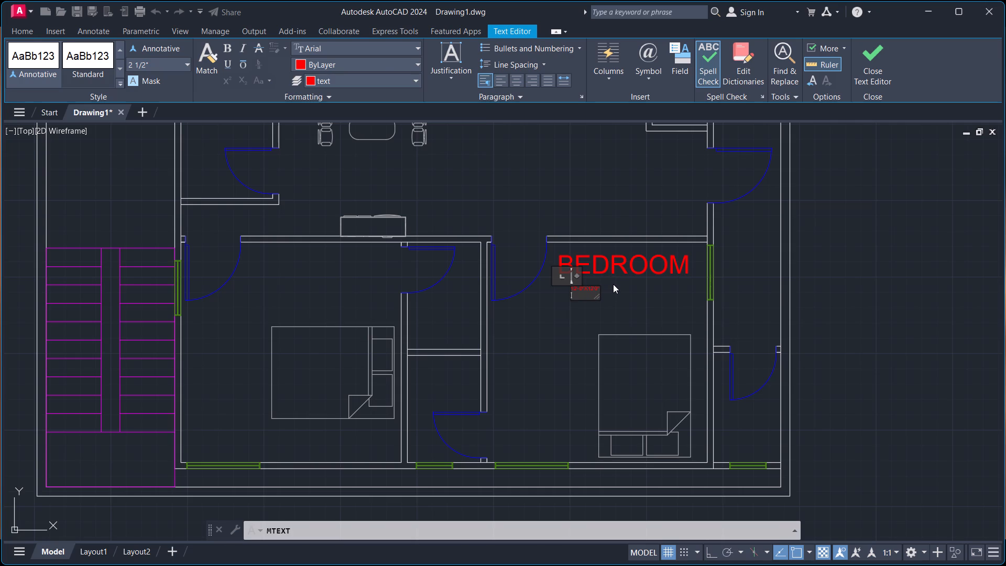
{"action": "double_click", "coordinate": [610, 290]}
Set the text height of the new room-size text below BEDROOM to 1'.
{"action": "left_click", "coordinate": [571, 280]}
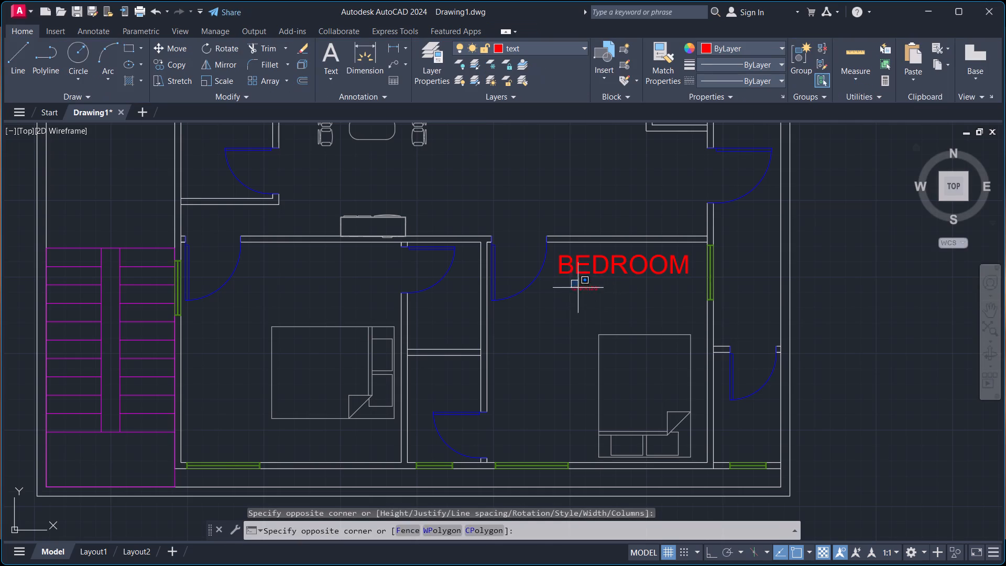
{"action": "left_click", "coordinate": [605, 309]}
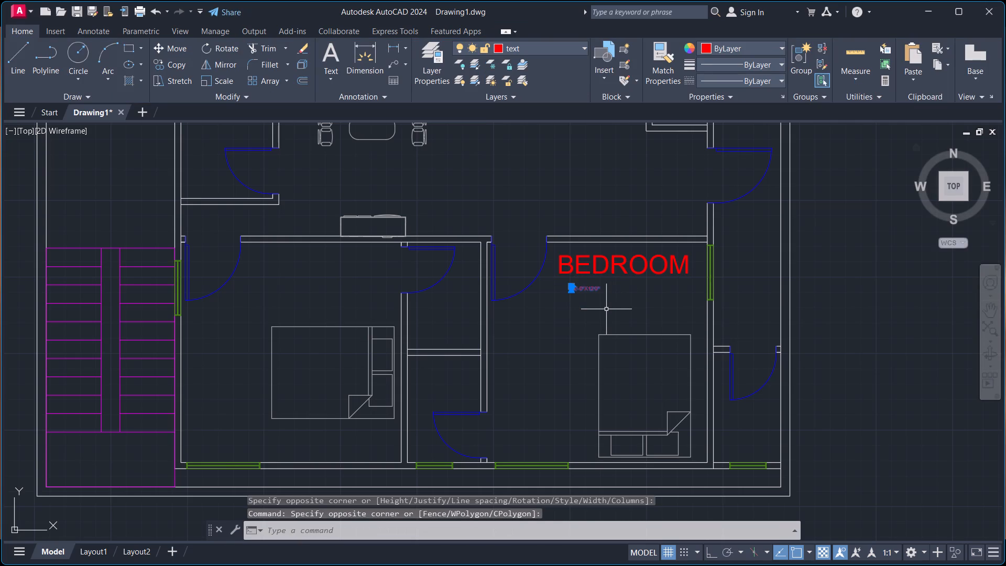
{"action": "key", "text": "ctrl+1"}
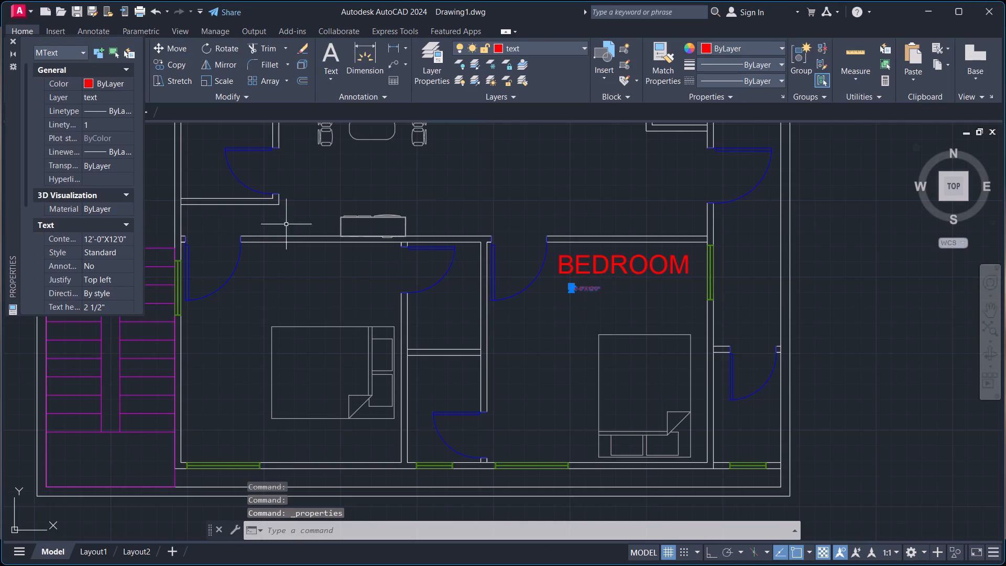
{"action": "scroll", "coordinate": [101, 263], "scroll_direction": "down", "scroll_amount": 1}
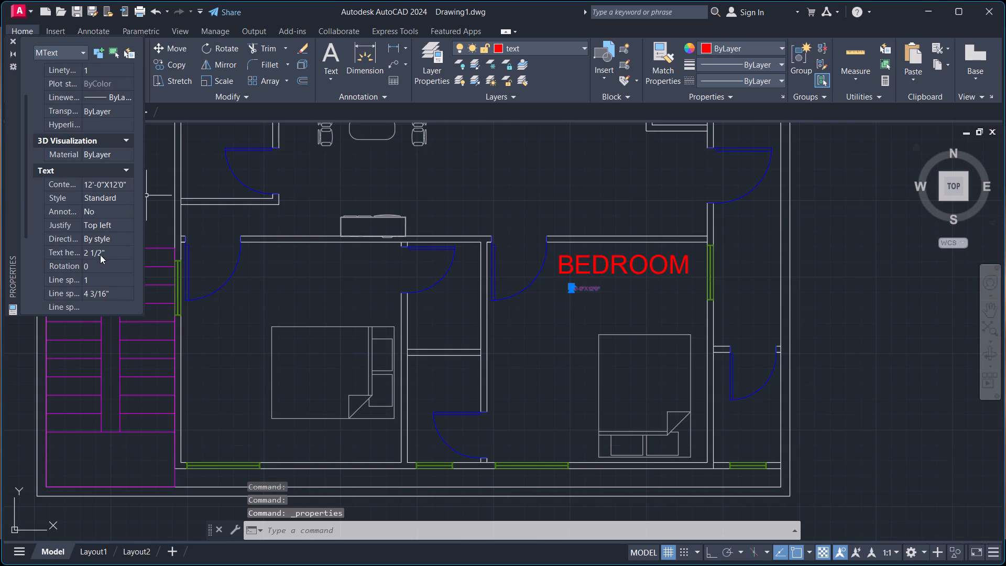
{"action": "left_click", "coordinate": [109, 251]}
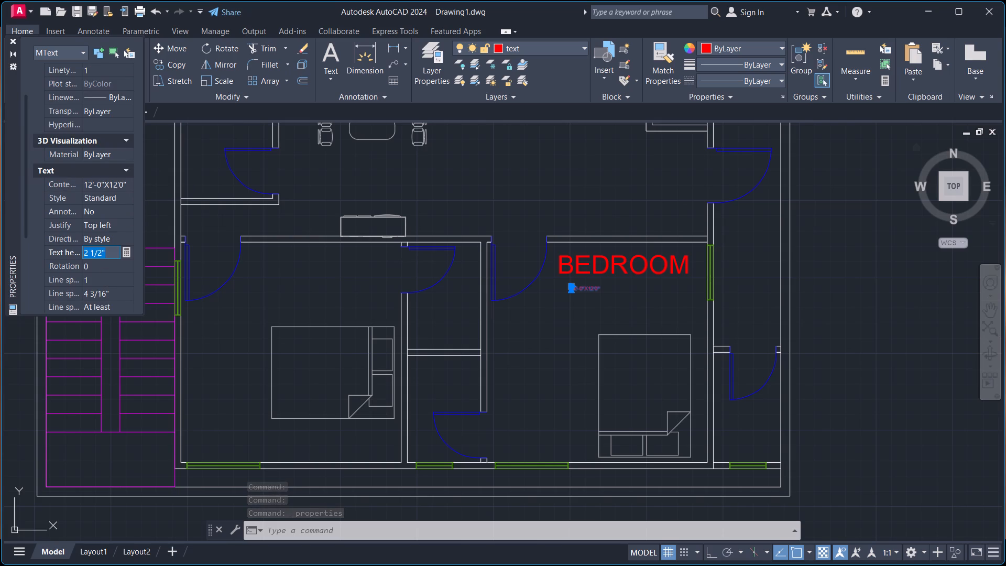
{"action": "key", "text": "BackSpace"}
{"action": "key", "text": "BackSpace"}
{"action": "key", "text": "BackSpace"}
{"action": "type", "text": "1'"}
{"action": "key", "text": "Return"}
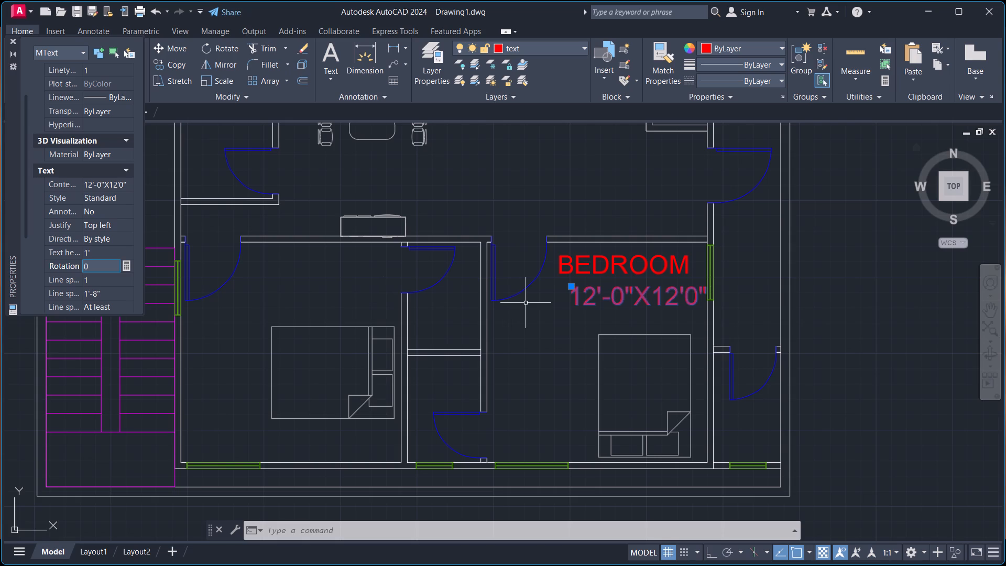
Shift the room-size text slightly west so its start lines up beneath the start of the BEDROOM label.
{"action": "left_click", "coordinate": [573, 289]}
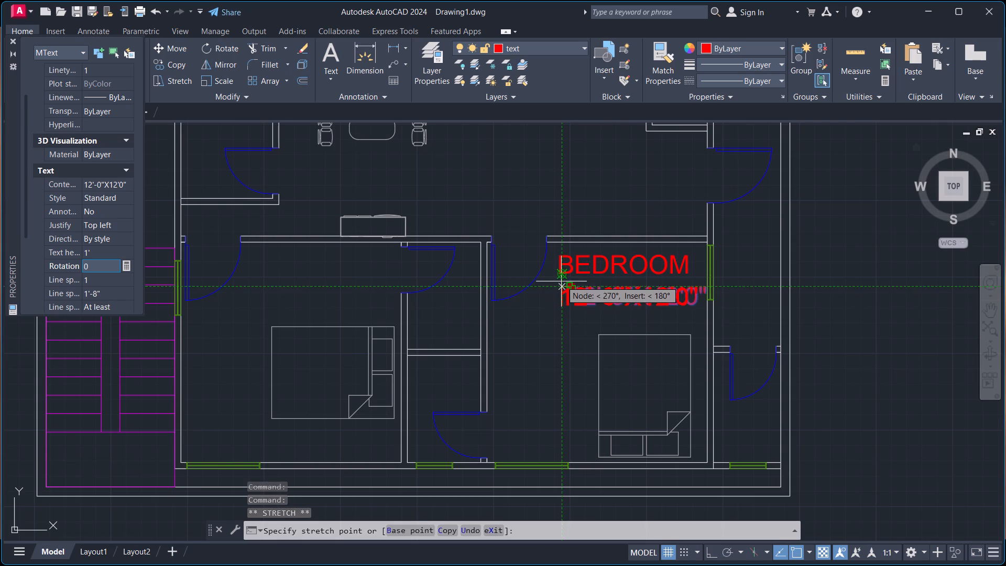
{"action": "left_click", "coordinate": [561, 281]}
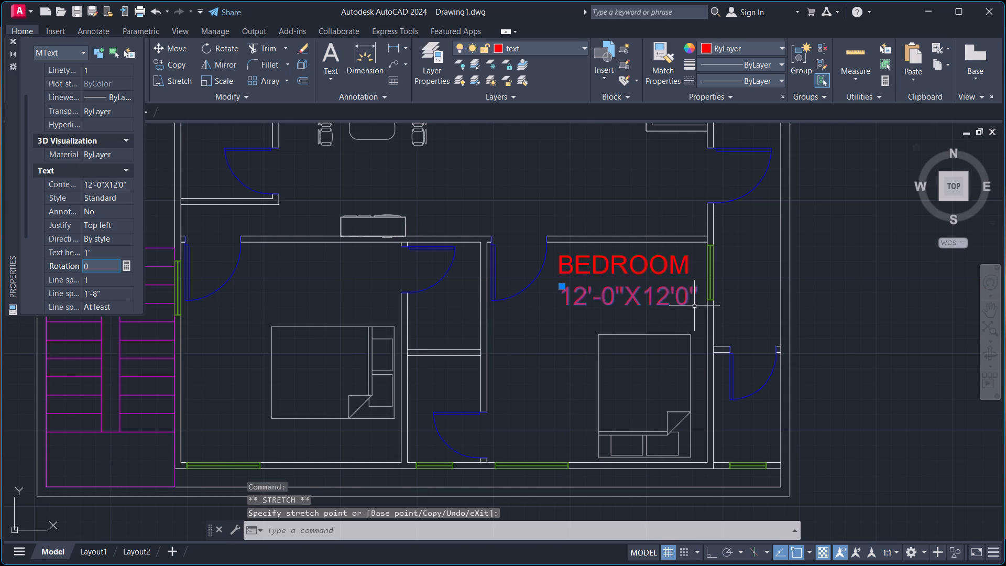
Edit the room-size text to add the missing hyphen in the second dimension so it reads 12'-0"X12'-0".
{"action": "left_click", "coordinate": [695, 306]}
{"action": "double_click", "coordinate": [693, 306]}
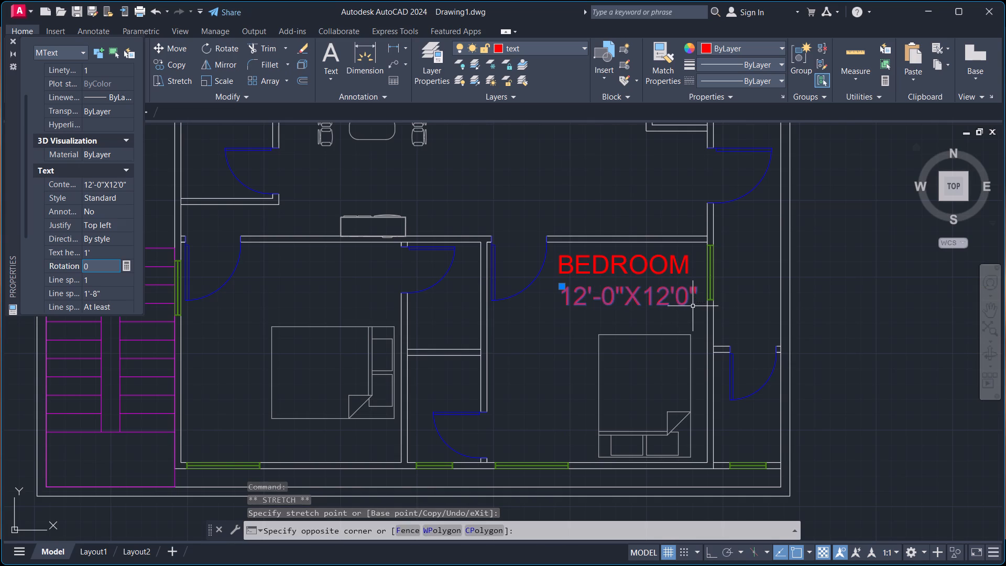
{"action": "key", "text": "Escape"}
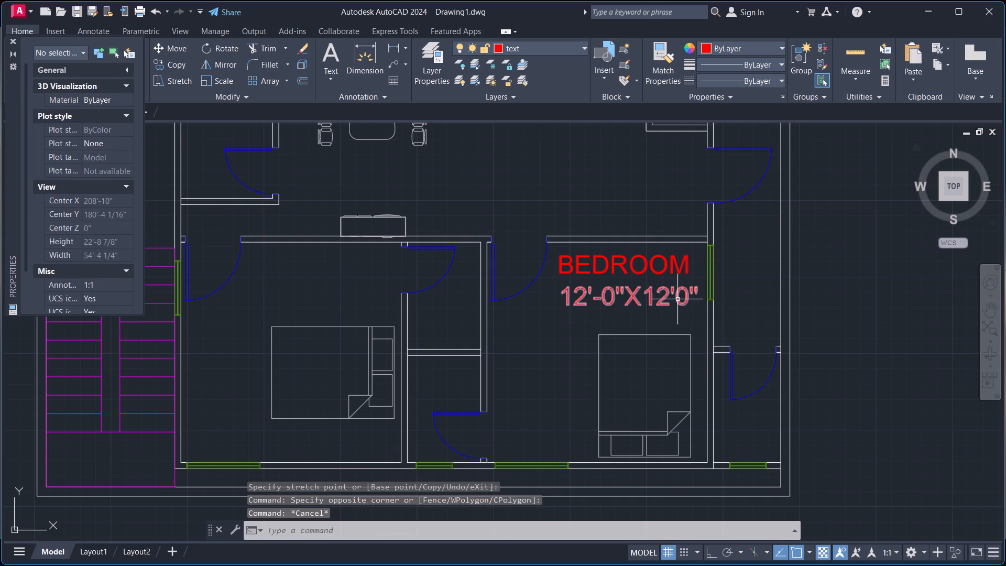
{"action": "double_click", "coordinate": [674, 301]}
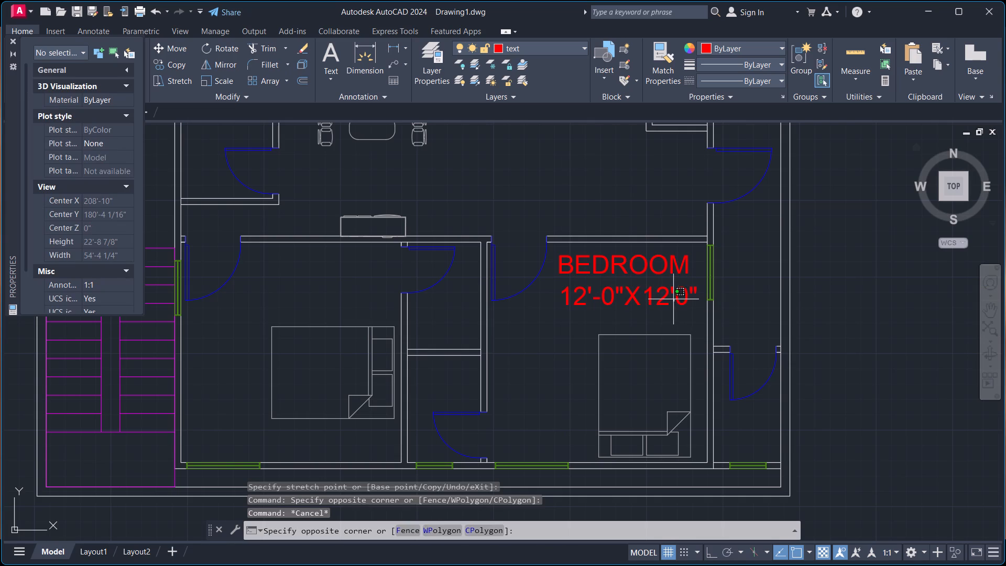
{"action": "double_click", "coordinate": [673, 299]}
{"action": "double_click", "coordinate": [670, 298]}
{"action": "double_click", "coordinate": [650, 306]}
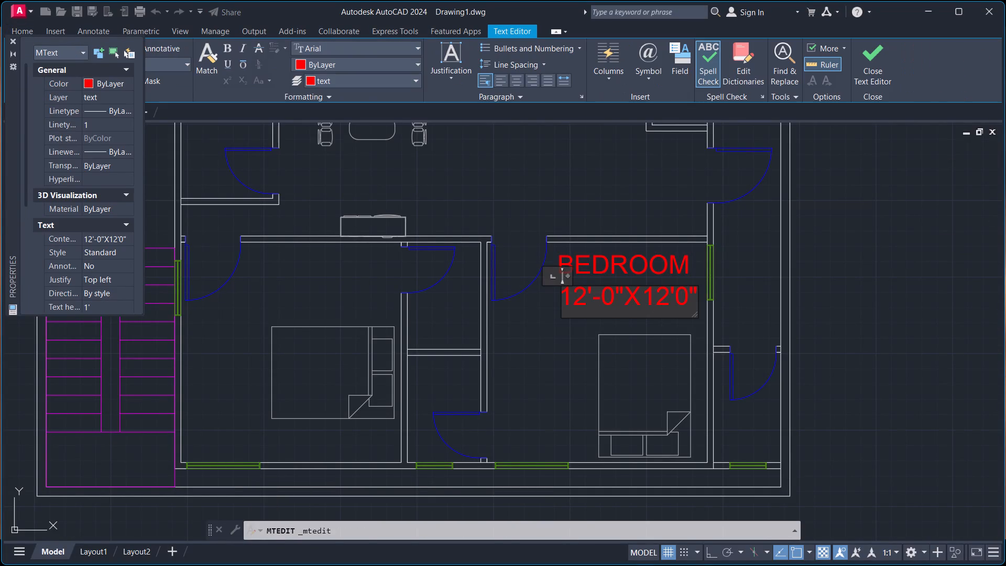
{"action": "key", "text": "Right"}
{"action": "key", "text": "Right"}
{"action": "key", "text": "minus"}
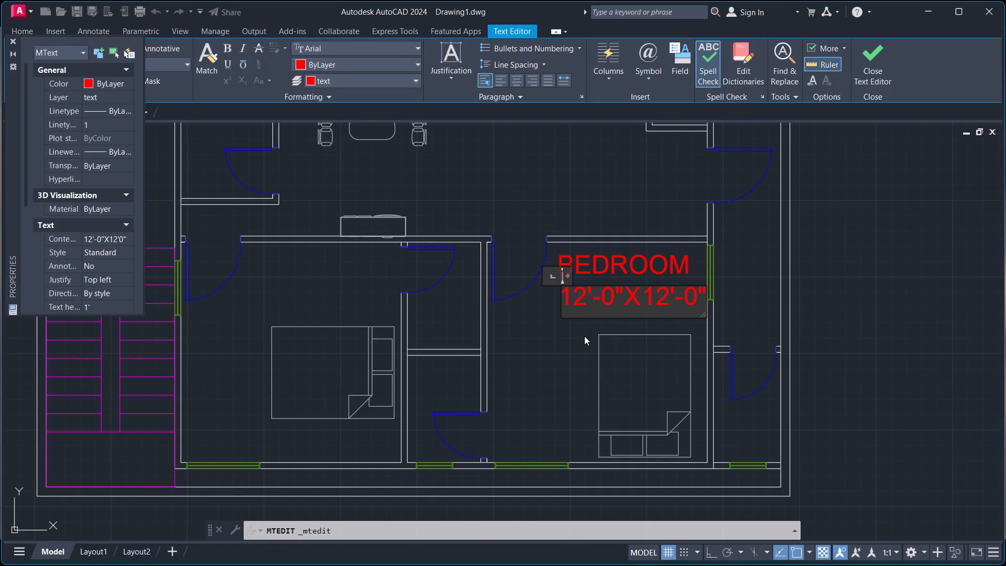
{"action": "double_click", "coordinate": [568, 323]}
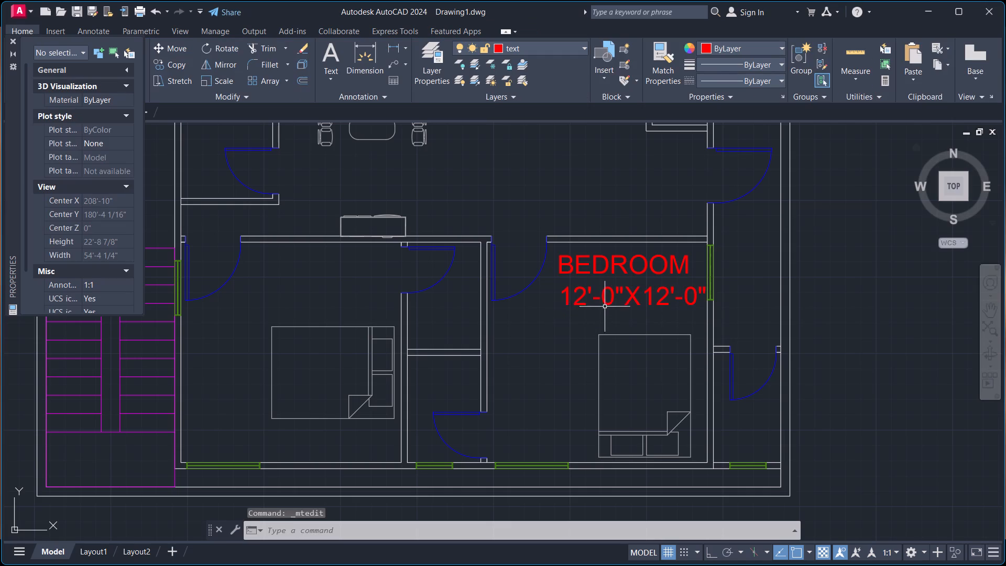
Move the 12'-0"X12'-0" text about 5 5/8" west so it sits centred beneath the BEDROOM label.
{"action": "left_click", "coordinate": [577, 298]}
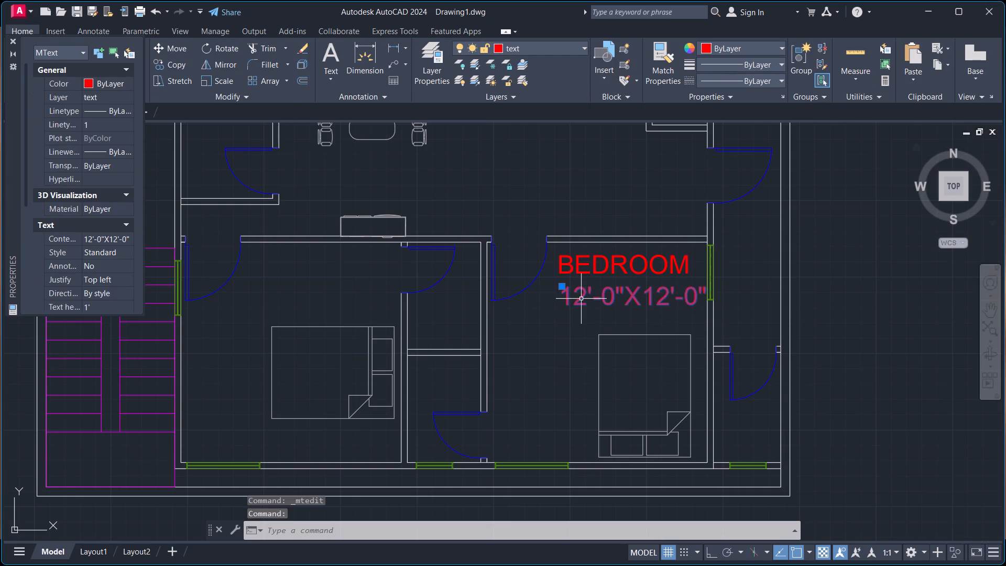
{"action": "key", "text": "m"}
{"action": "key", "text": "Return"}
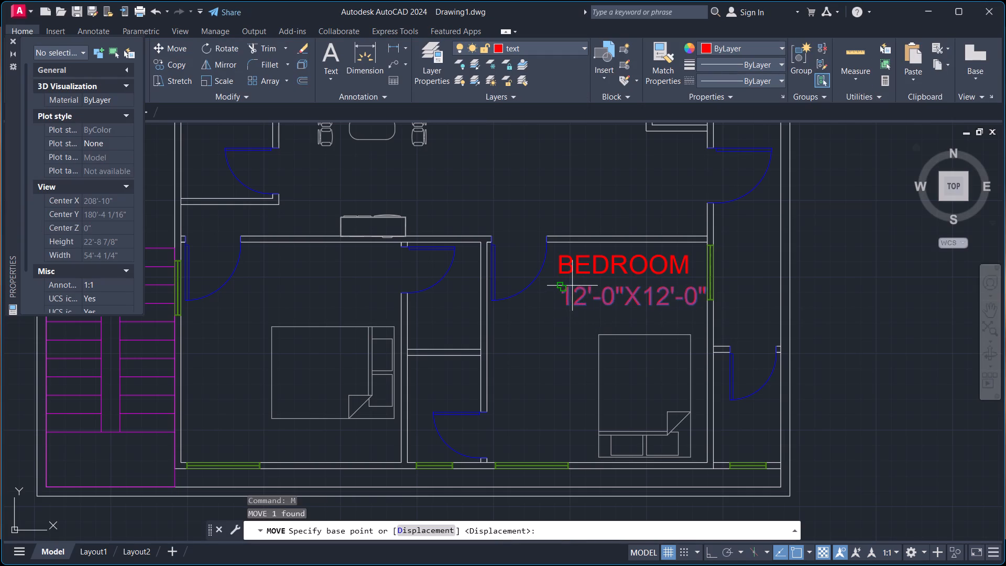
{"action": "left_click", "coordinate": [564, 287]}
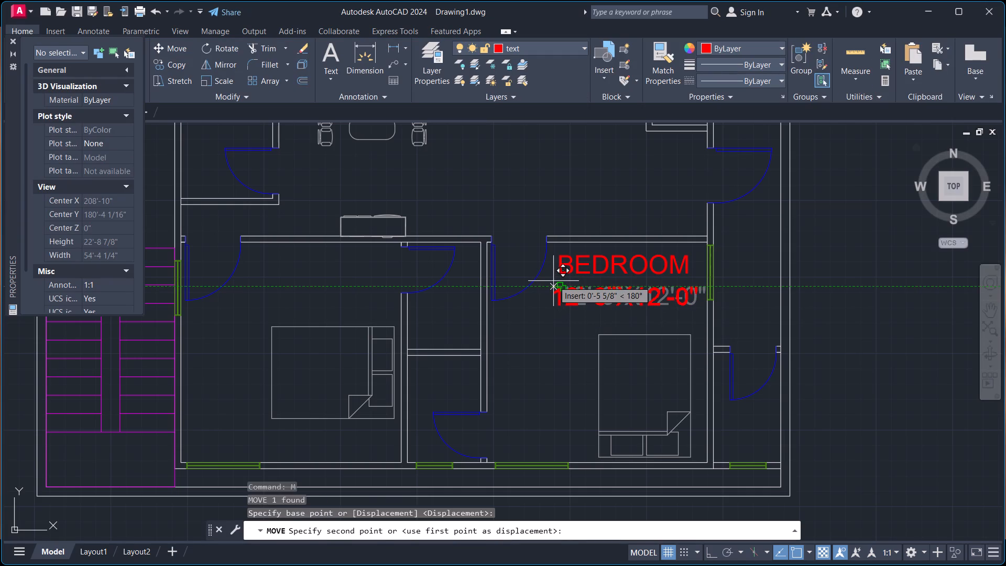
{"action": "left_click", "coordinate": [553, 281]}
Copy the BEDROOM label and its 12'-0"X12'-0" size text together from the southeast bedroom into the southwest bedroom, above the bed.
{"action": "scroll", "coordinate": [647, 290], "scroll_direction": "down", "scroll_amount": 2}
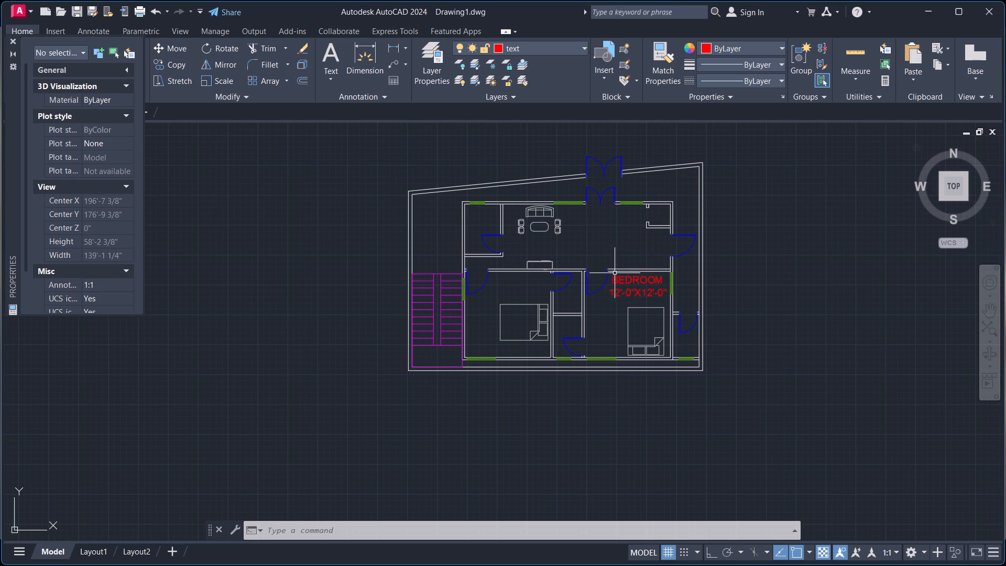
{"action": "scroll", "coordinate": [637, 271], "scroll_direction": "up", "scroll_amount": 3}
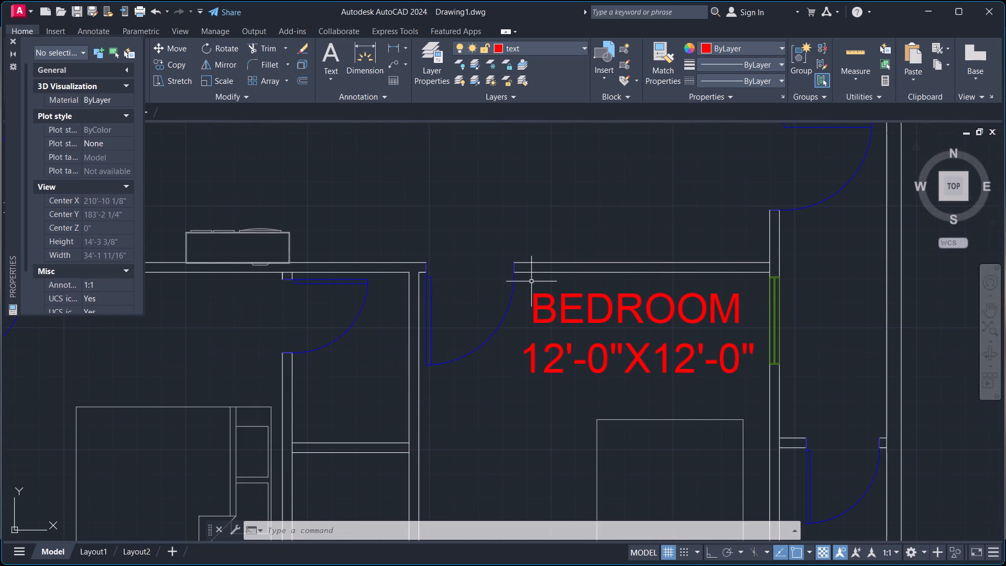
{"action": "left_click", "coordinate": [528, 283]}
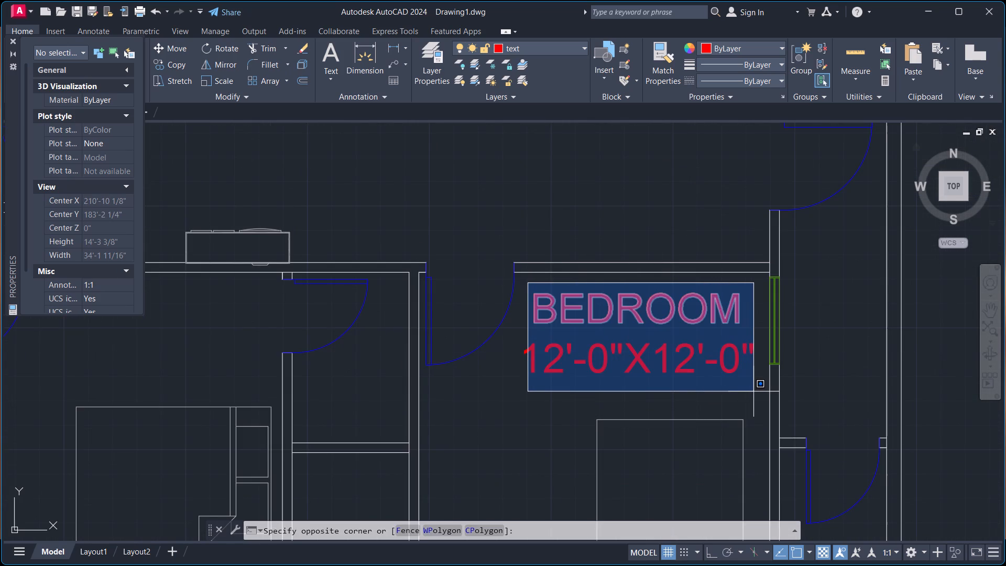
{"action": "left_click", "coordinate": [762, 401]}
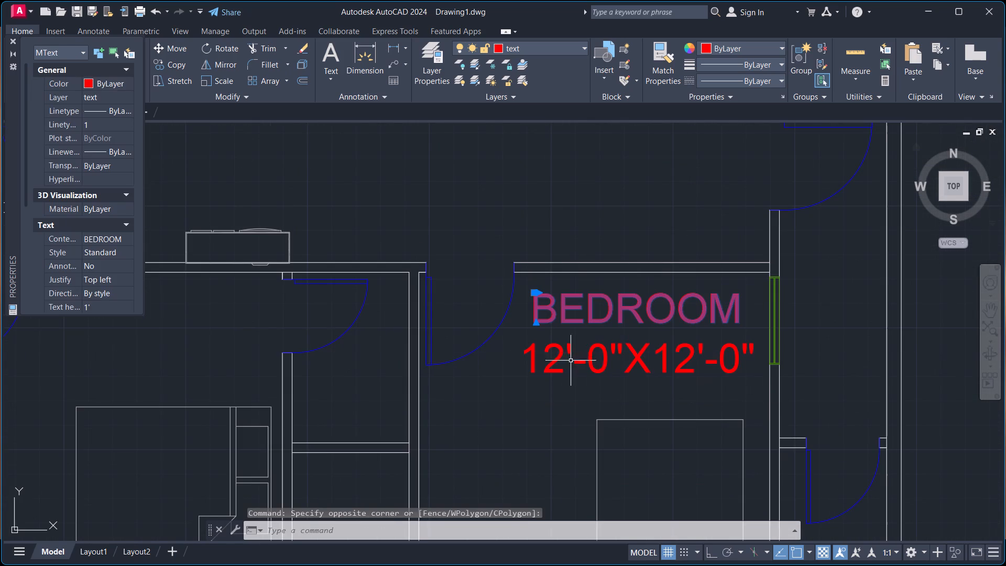
{"action": "left_click", "coordinate": [516, 336]}
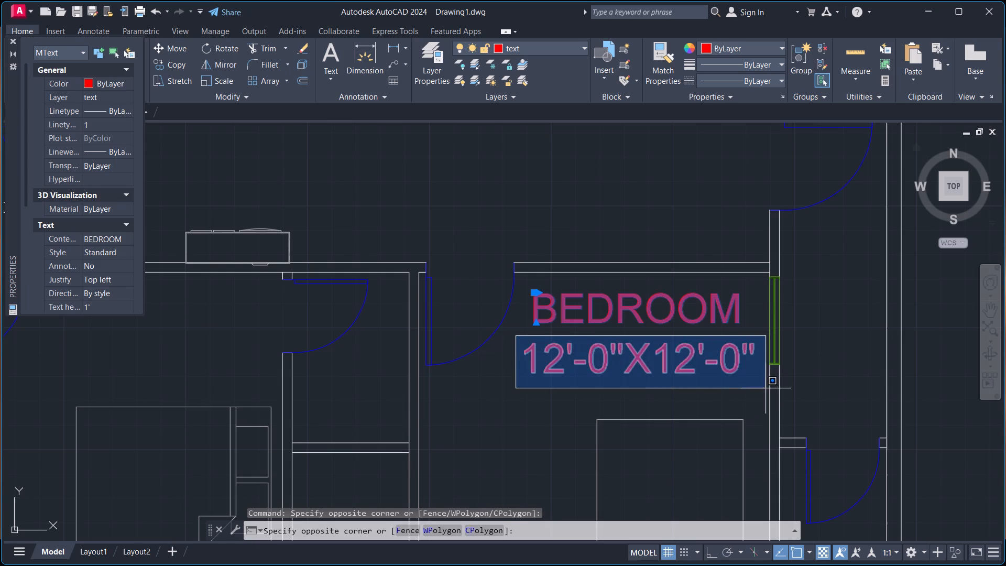
{"action": "left_click", "coordinate": [766, 388]}
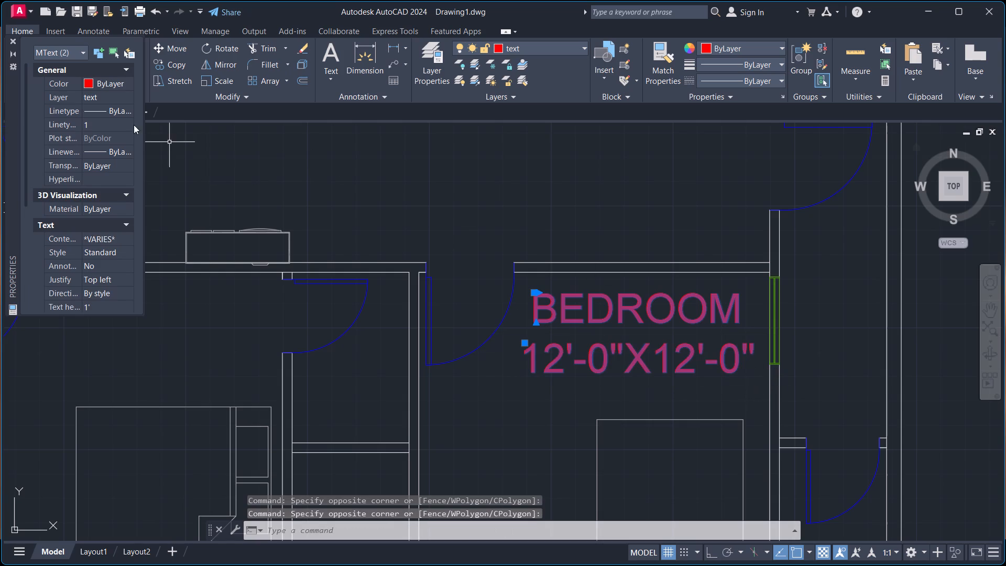
{"action": "left_click", "coordinate": [12, 39]}
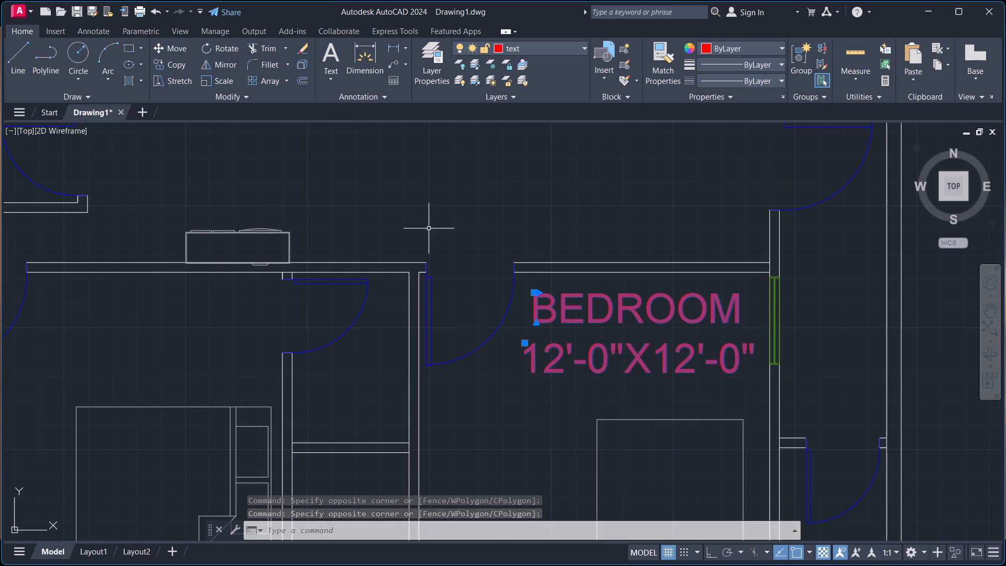
{"action": "type", "text": "CO"}
{"action": "key", "text": "Return"}
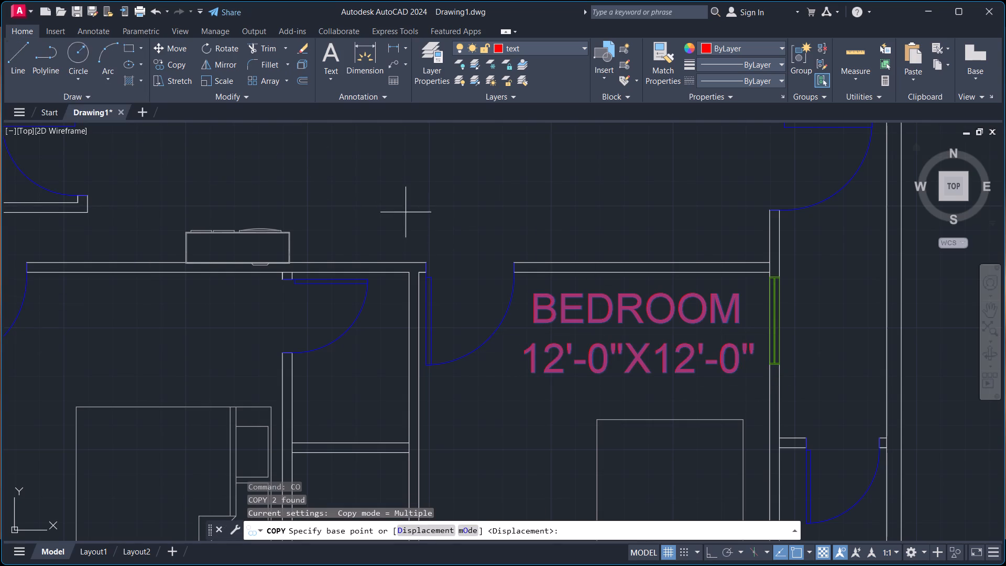
{"action": "left_click", "coordinate": [529, 293]}
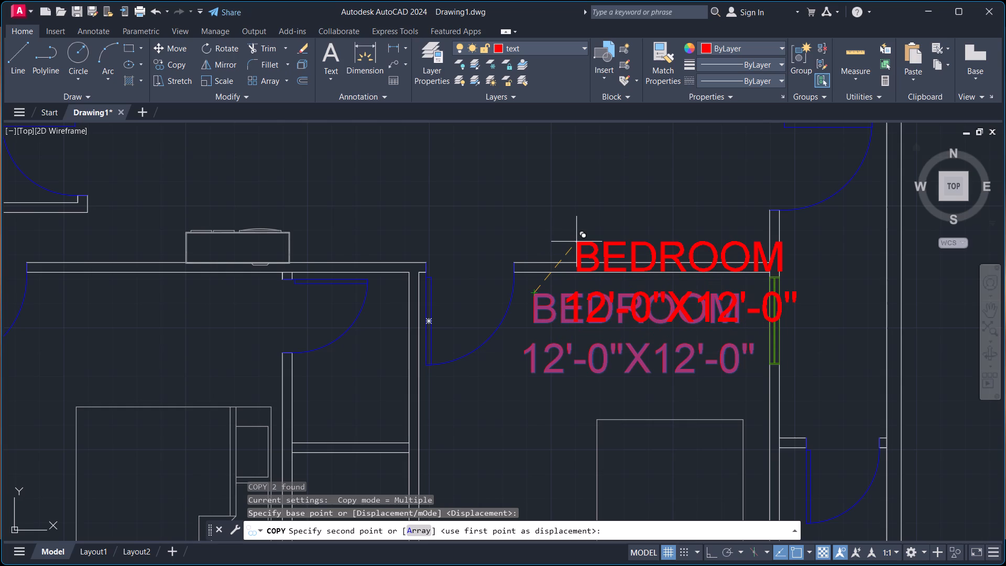
{"action": "scroll", "coordinate": [367, 230], "scroll_direction": "down", "scroll_amount": 1}
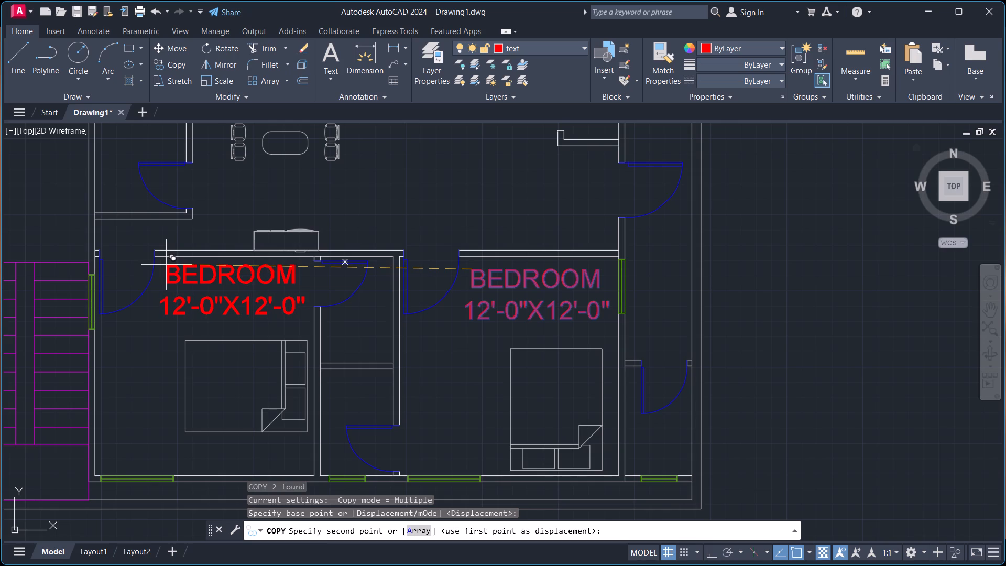
{"action": "left_click", "coordinate": [166, 265]}
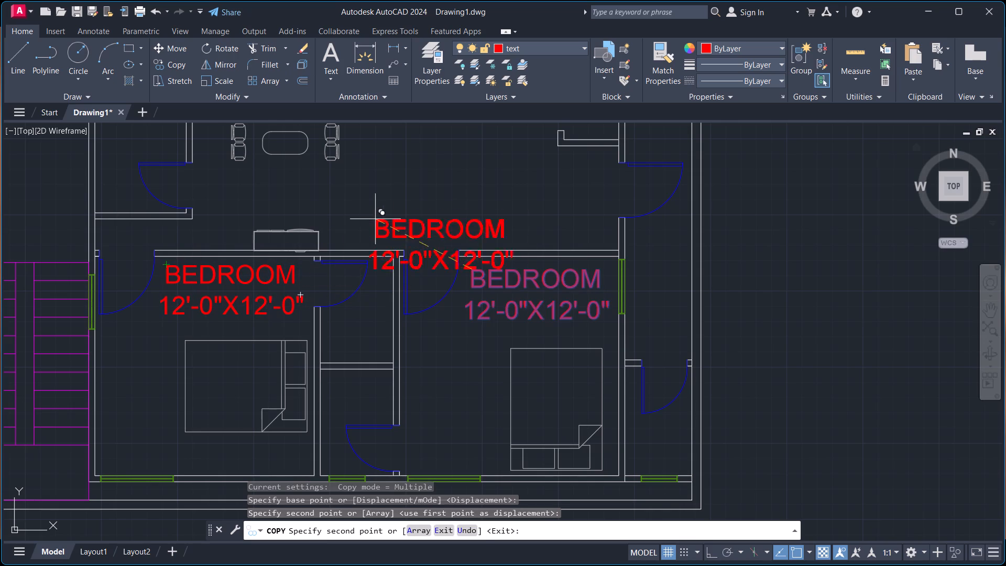
Place another copy of the BEDROOM and 12'-0"X12'-0" texts in the living room, just southeast of the coffee table, and end copying.
{"action": "scroll", "coordinate": [416, 205], "scroll_direction": "down", "scroll_amount": 2}
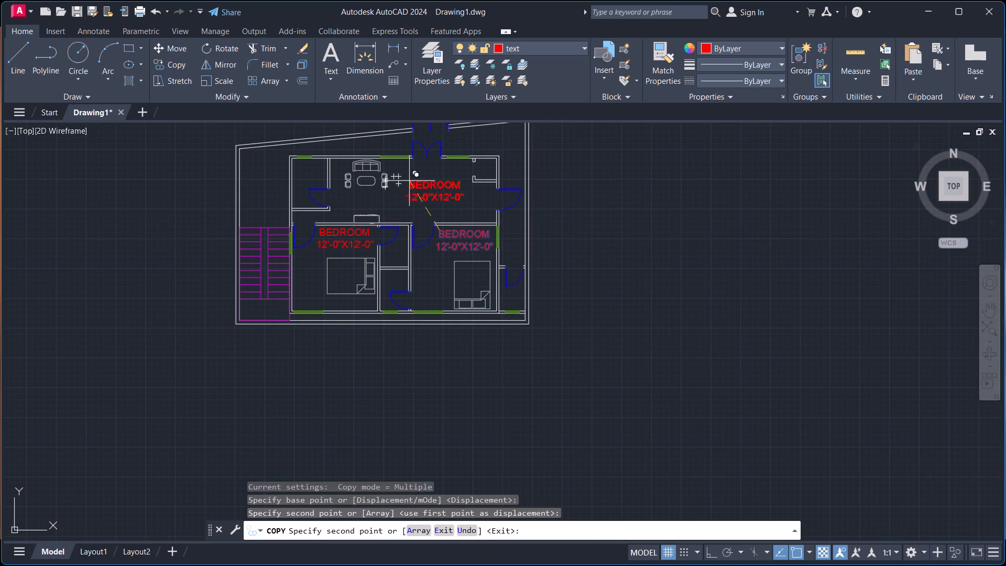
{"action": "scroll", "coordinate": [409, 196], "scroll_direction": "up", "scroll_amount": 2}
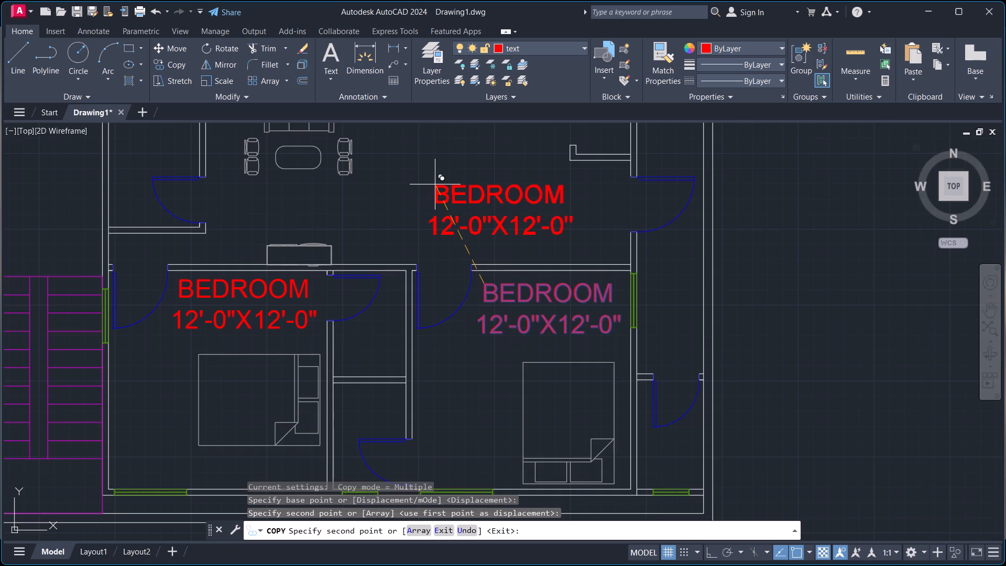
{"action": "scroll", "coordinate": [435, 184], "scroll_direction": "down", "scroll_amount": 1}
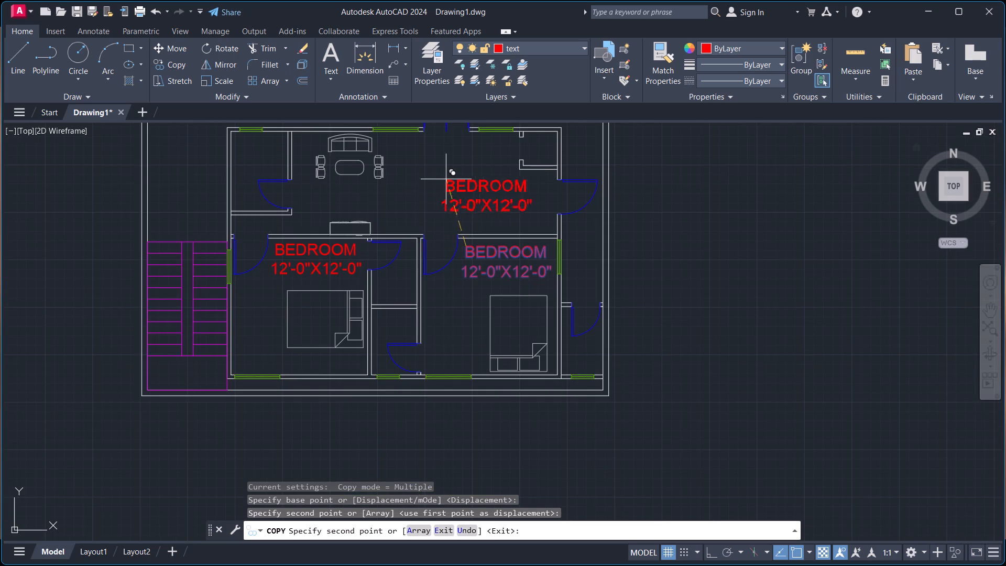
{"action": "left_click", "coordinate": [363, 181]}
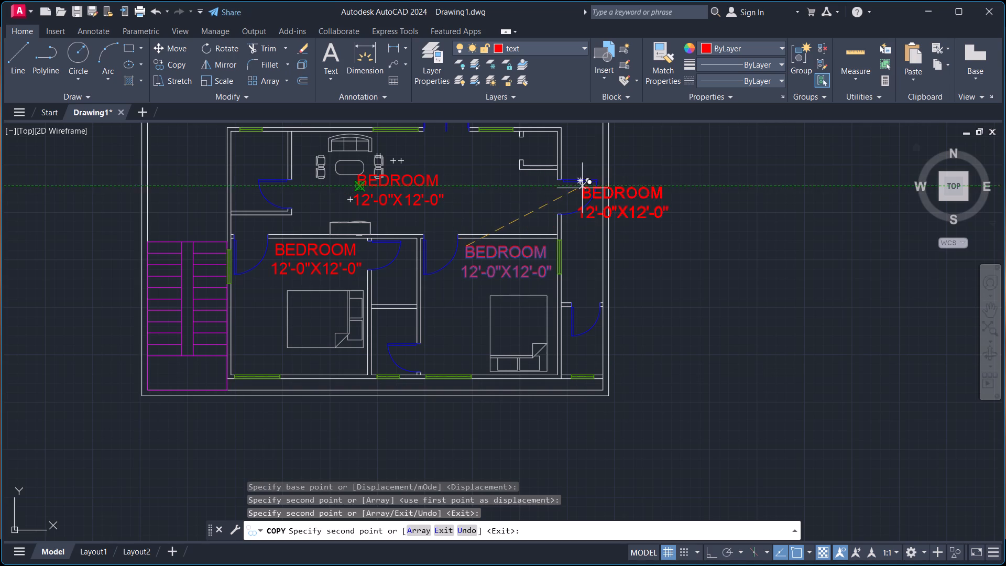
{"action": "key", "text": "Escape"}
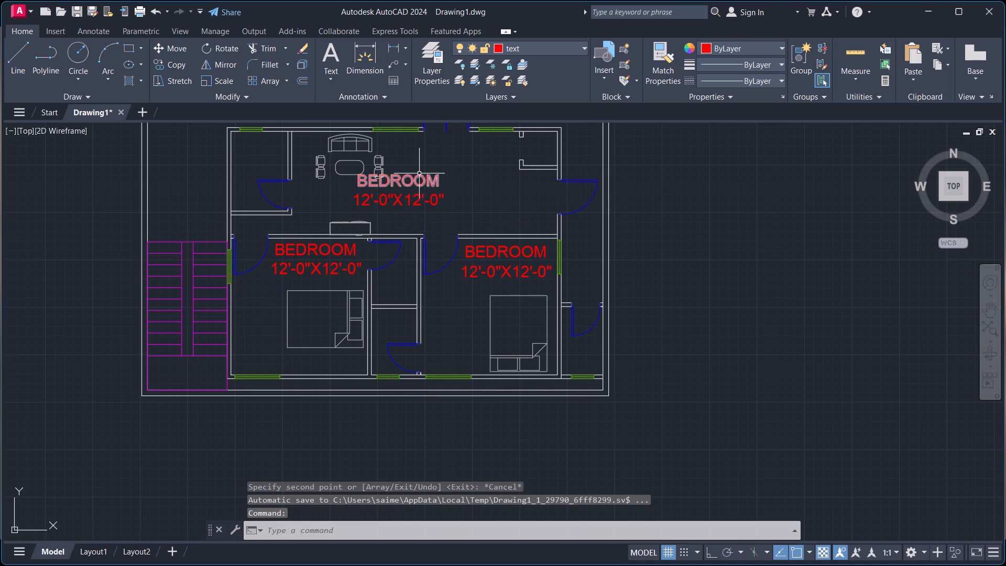
Edit the copied BEDROOM label in the living room to read LIVINGROOM.
{"action": "double_click", "coordinate": [416, 177]}
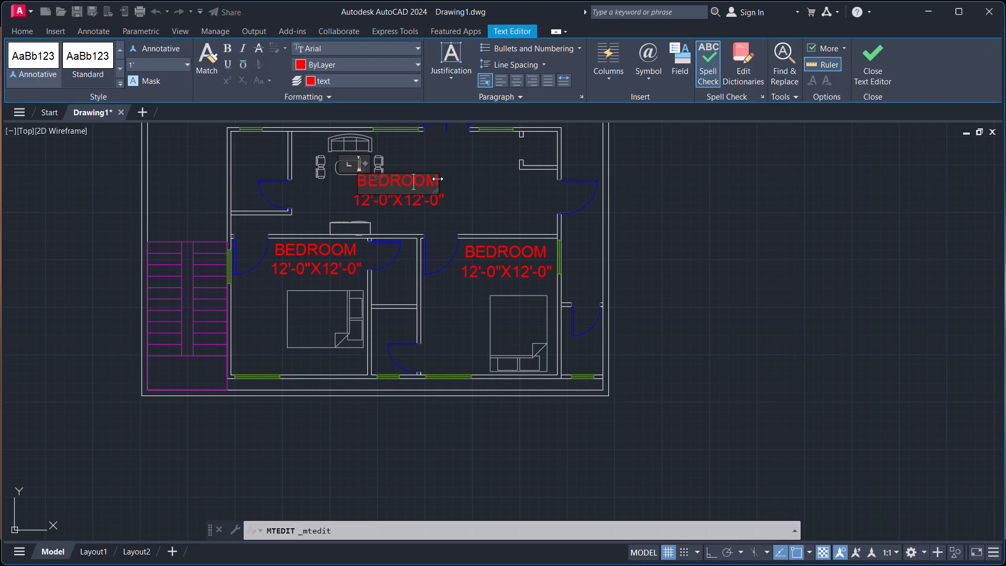
{"action": "left_click", "coordinate": [438, 179]}
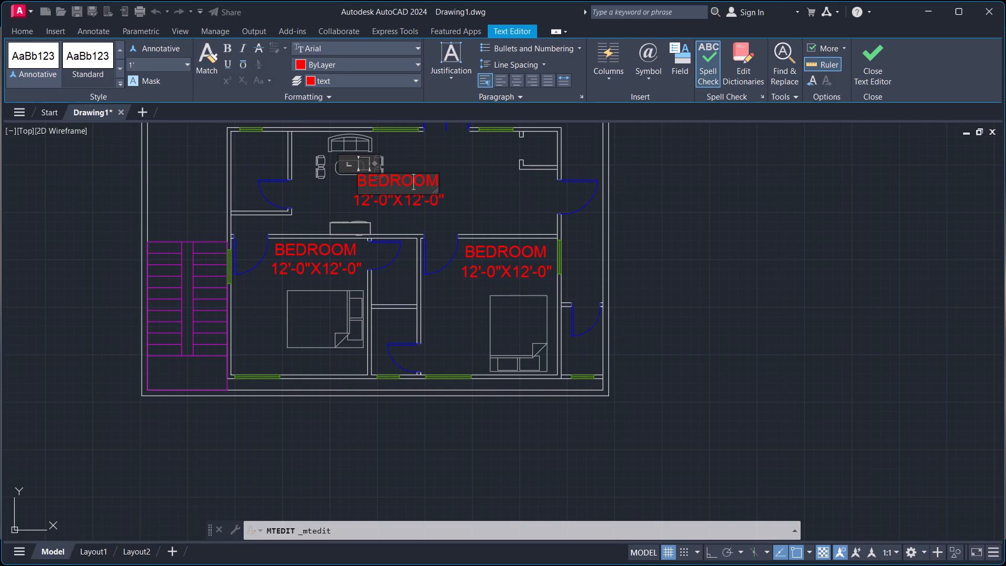
{"action": "key", "text": "Left"}
{"action": "key", "text": "Left"}
{"action": "key", "text": "BackSpace"}
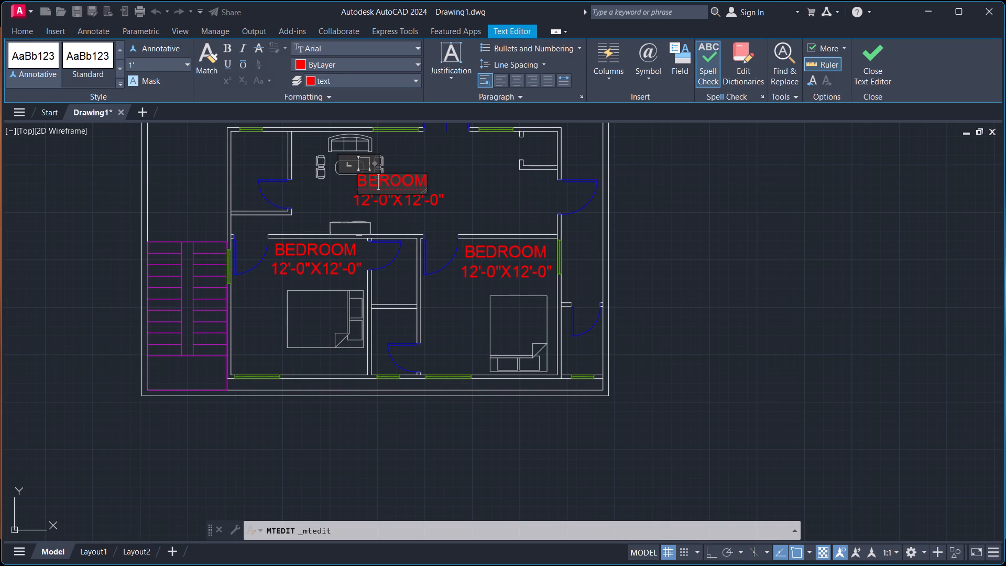
{"action": "key", "text": "BackSpace"}
{"action": "key", "text": "BackSpace"}
{"action": "type", "text": "LIVIN"}
{"action": "key", "text": "g"}
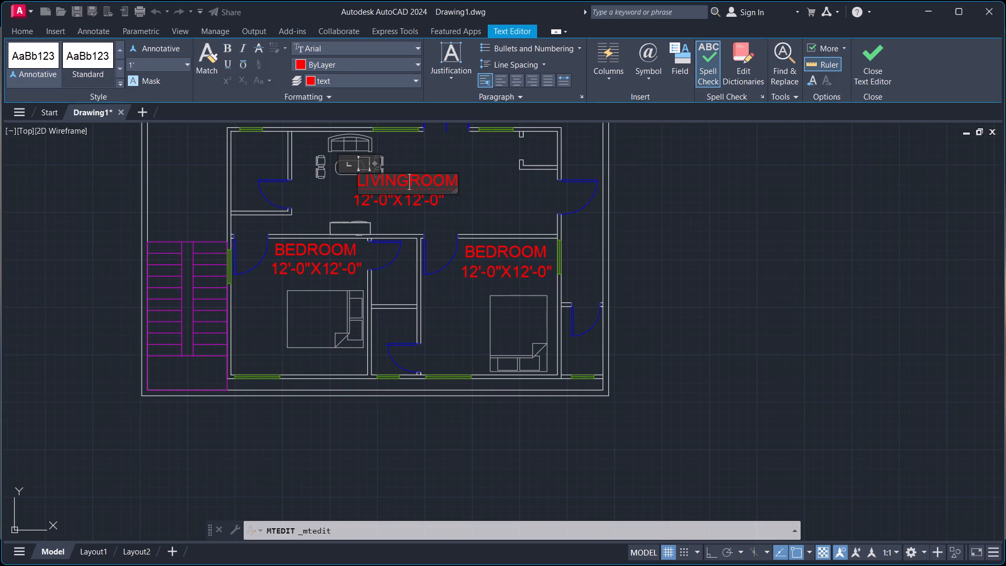
{"action": "left_click", "coordinate": [458, 187]}
{"action": "double_click", "coordinate": [459, 187]}
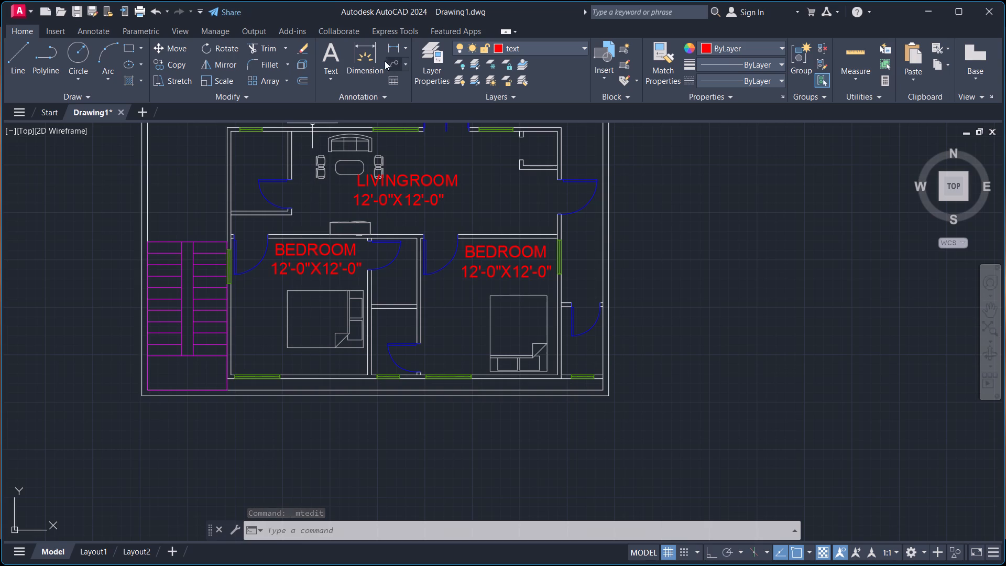
Measure the living room's north-south depth between its inner wall faces with a temporary linear dimension, without placing it.
{"action": "left_click", "coordinate": [389, 48]}
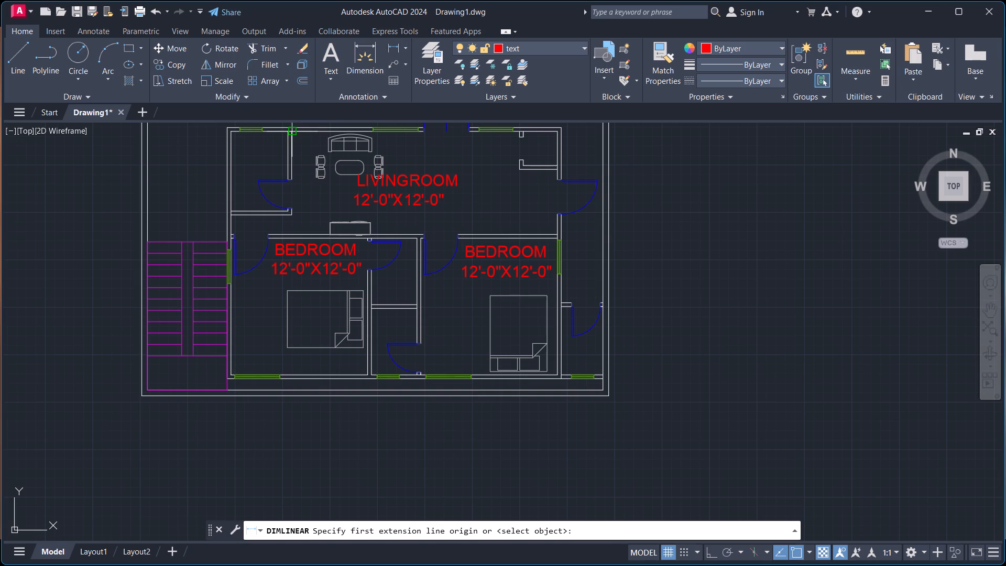
{"action": "left_click", "coordinate": [296, 131]}
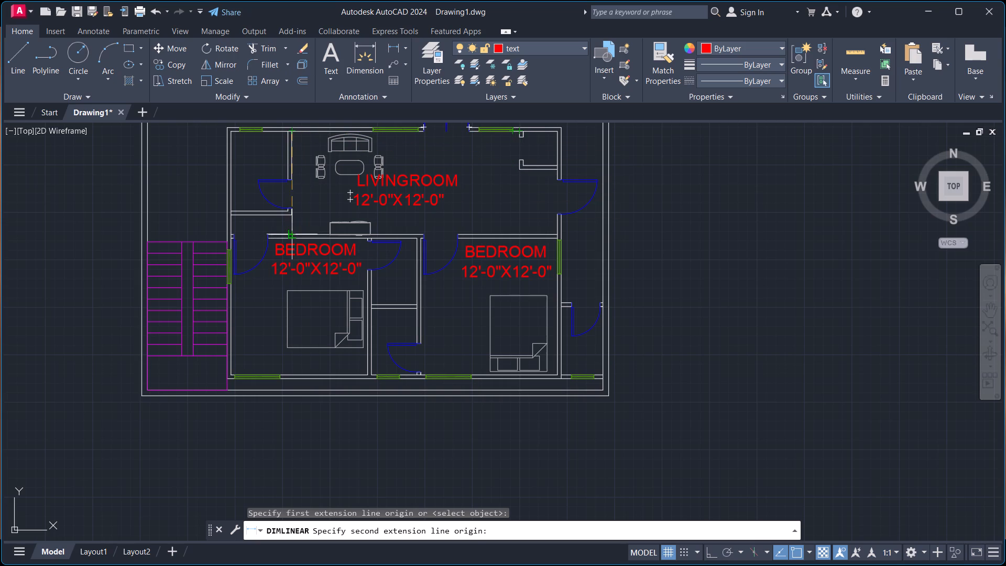
{"action": "scroll", "coordinate": [296, 234], "scroll_direction": "up", "scroll_amount": 2}
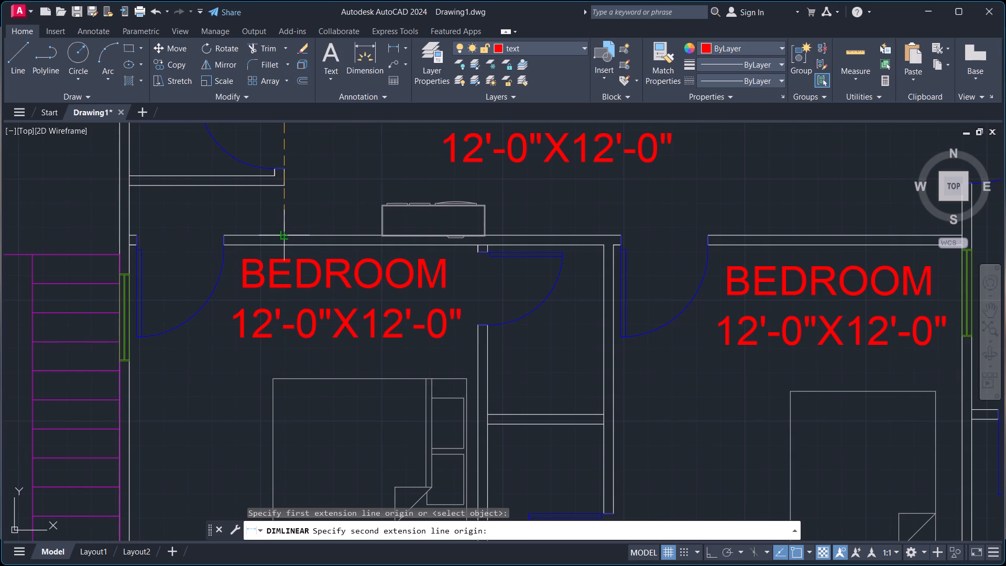
{"action": "scroll", "coordinate": [282, 235], "scroll_direction": "down", "scroll_amount": 2}
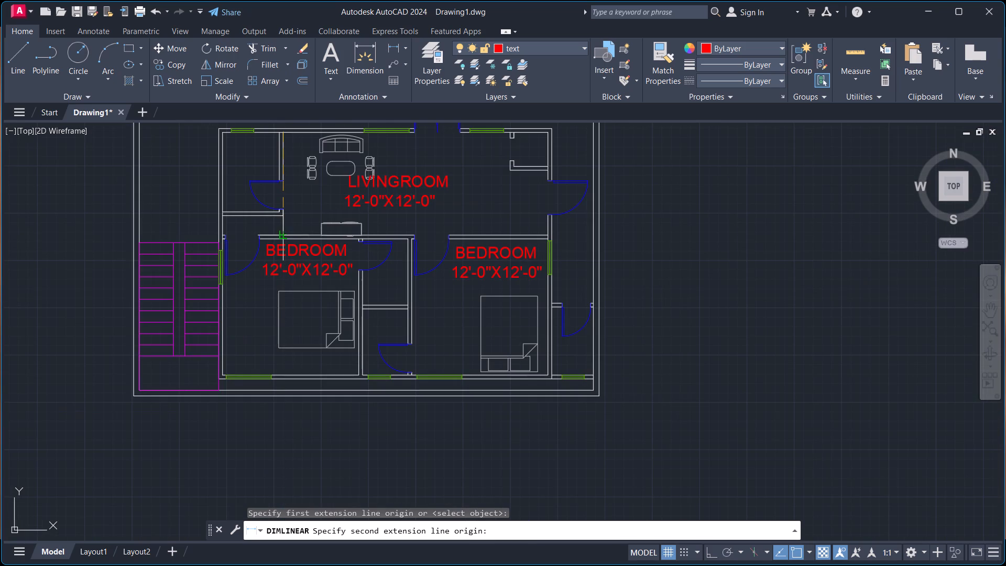
{"action": "left_click", "coordinate": [285, 232]}
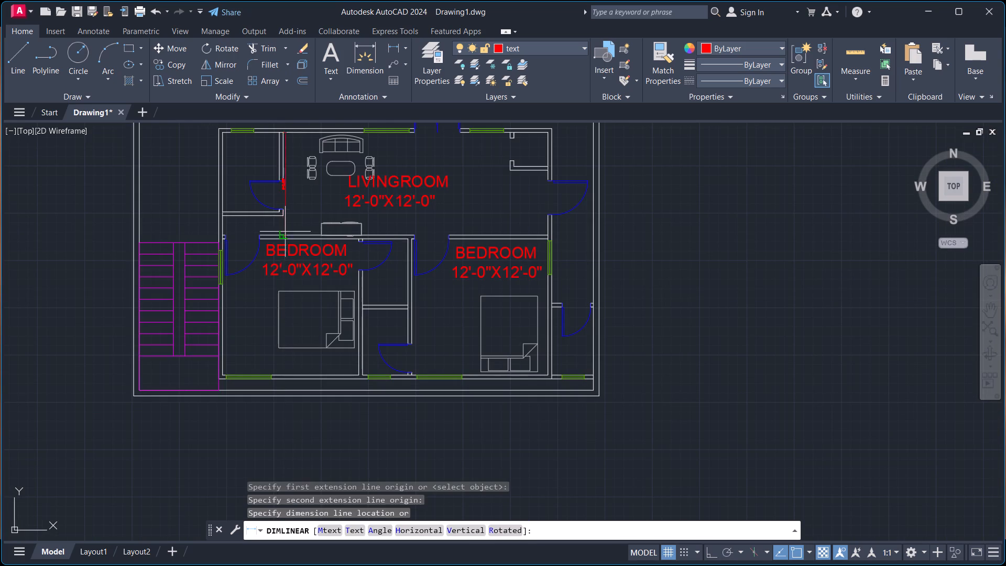
{"action": "scroll", "coordinate": [300, 222], "scroll_direction": "up", "scroll_amount": 2}
{"action": "scroll", "coordinate": [300, 222], "scroll_direction": "down", "scroll_amount": 1}
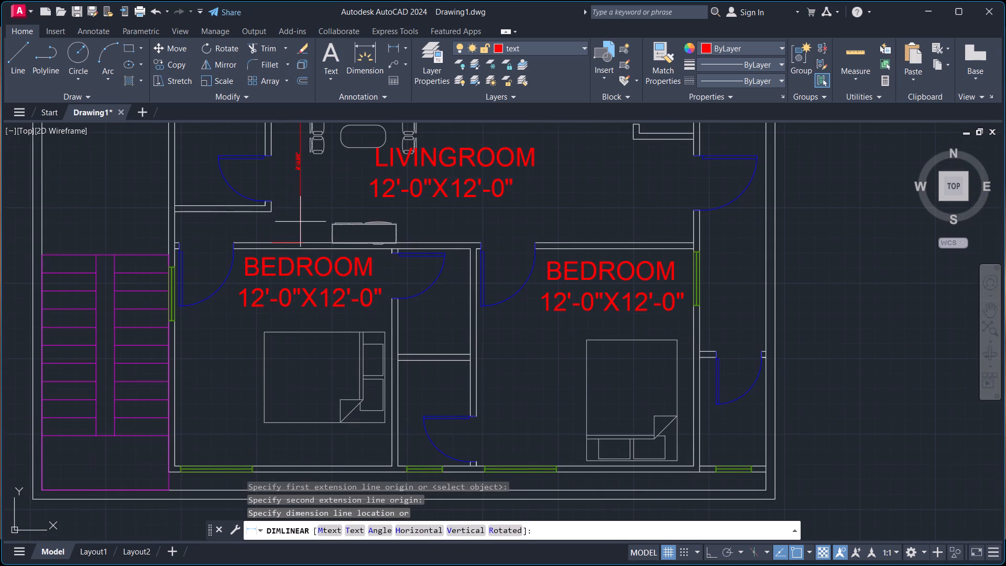
{"action": "scroll", "coordinate": [301, 222], "scroll_direction": "up", "scroll_amount": 1}
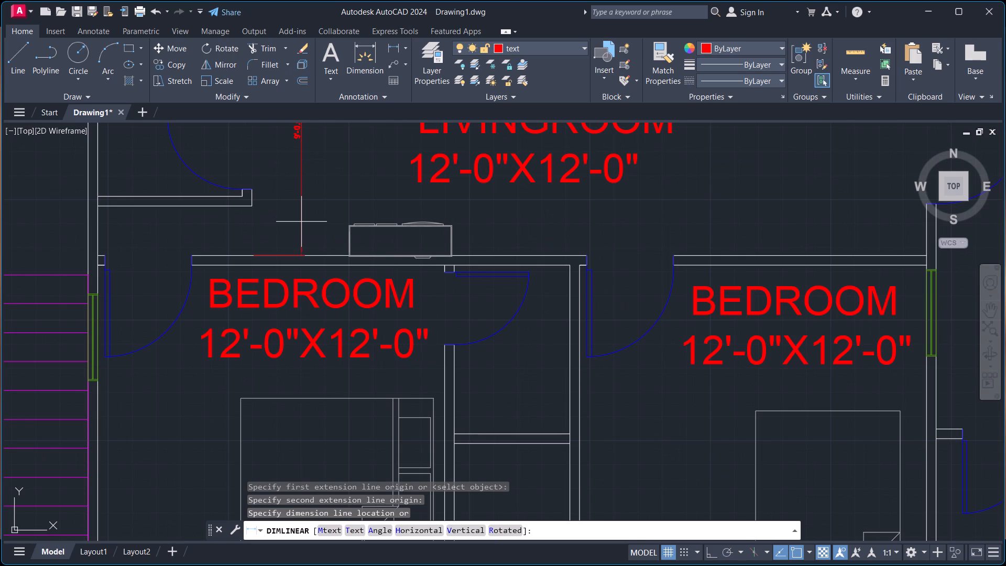
{"action": "key", "text": "Escape"}
Measure the living room's east-west width, from the northwest room's wall corner to the east wall, with a temporary linear dimension, without placing it.
{"action": "scroll", "coordinate": [301, 221], "scroll_direction": "down", "scroll_amount": 3}
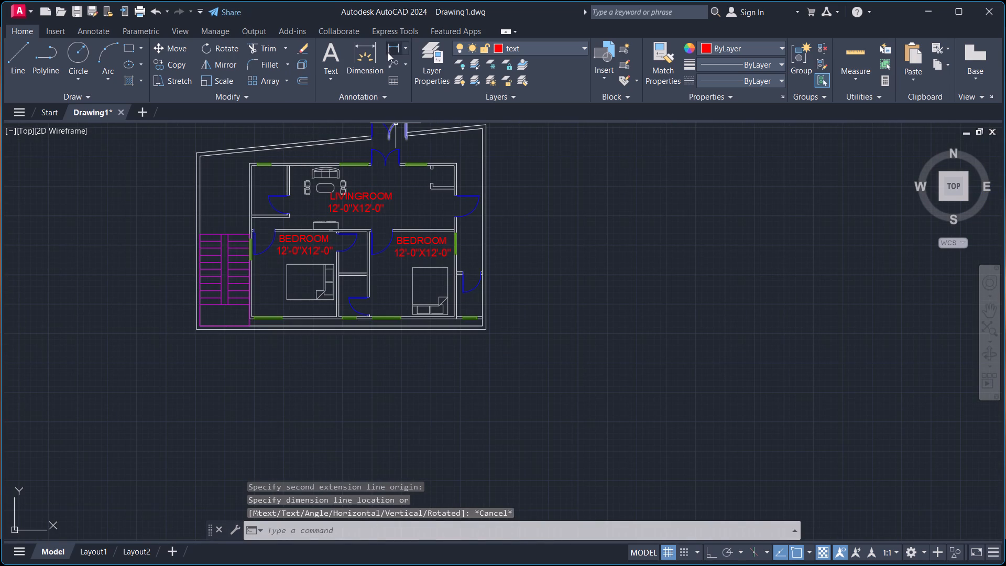
{"action": "left_click", "coordinate": [402, 42]}
{"action": "left_click", "coordinate": [411, 72]}
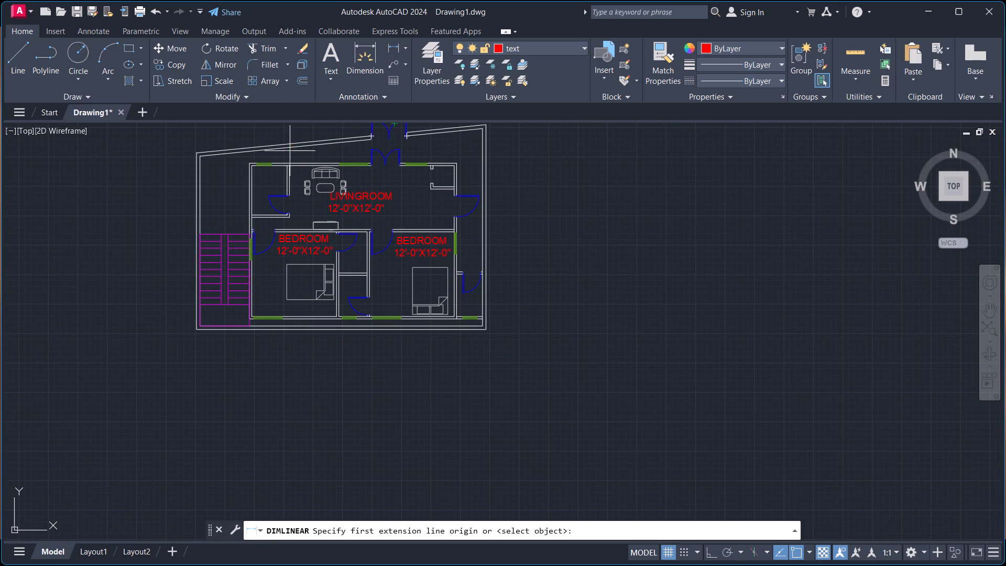
{"action": "scroll", "coordinate": [287, 219], "scroll_direction": "up", "scroll_amount": 2}
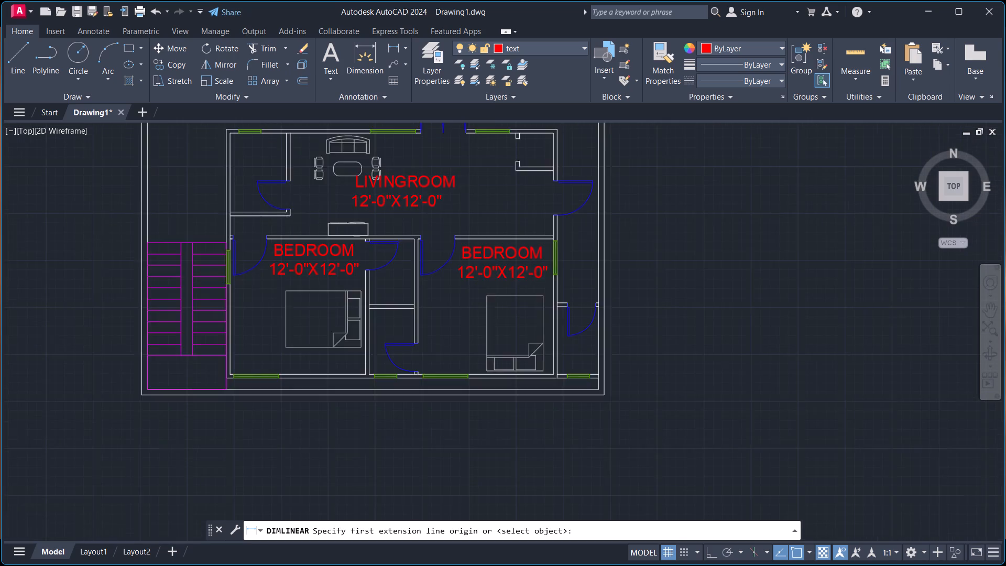
{"action": "left_click", "coordinate": [293, 213]}
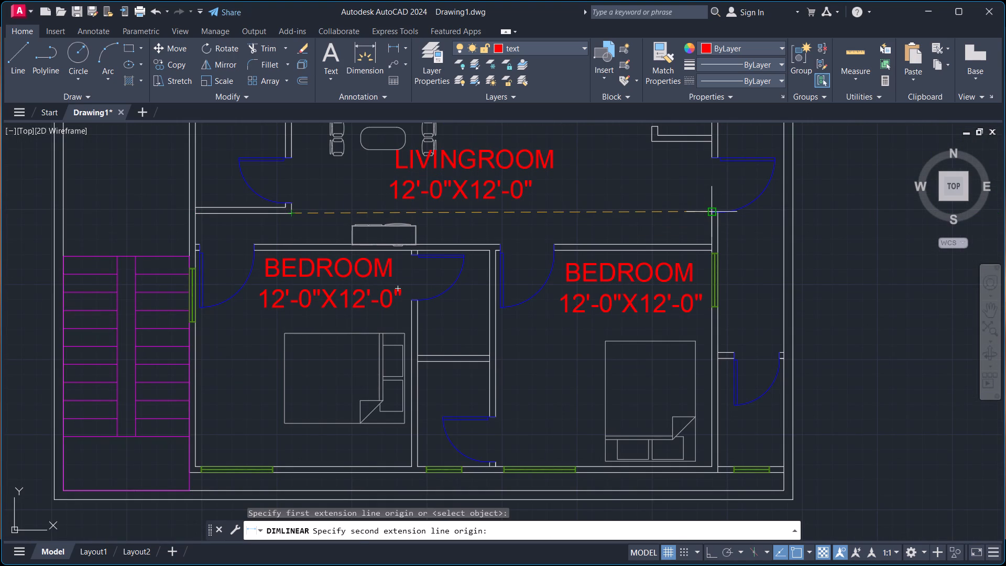
{"action": "left_click", "coordinate": [708, 213]}
{"action": "scroll", "coordinate": [586, 215], "scroll_direction": "up", "scroll_amount": 1}
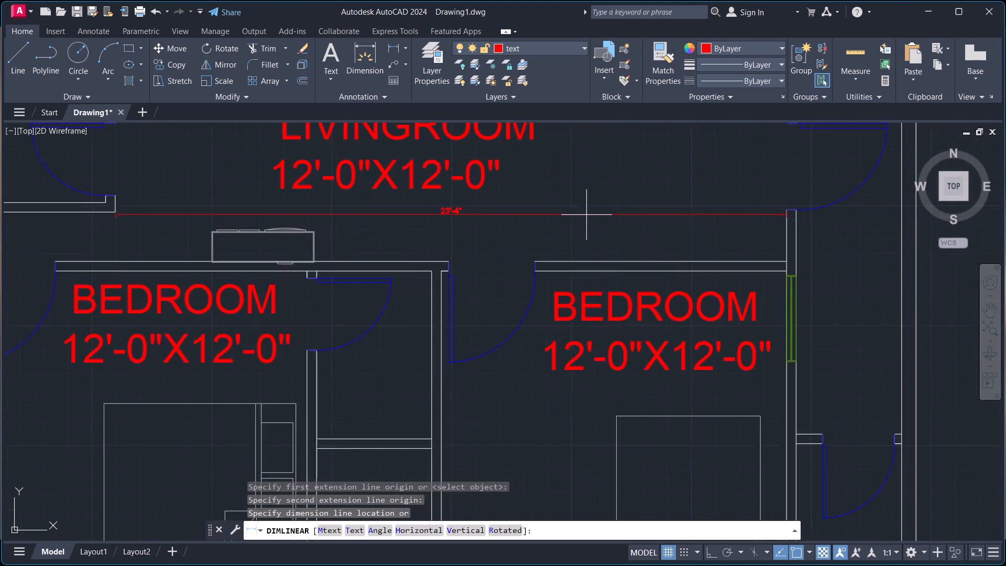
{"action": "scroll", "coordinate": [586, 215], "scroll_direction": "up", "scroll_amount": 1}
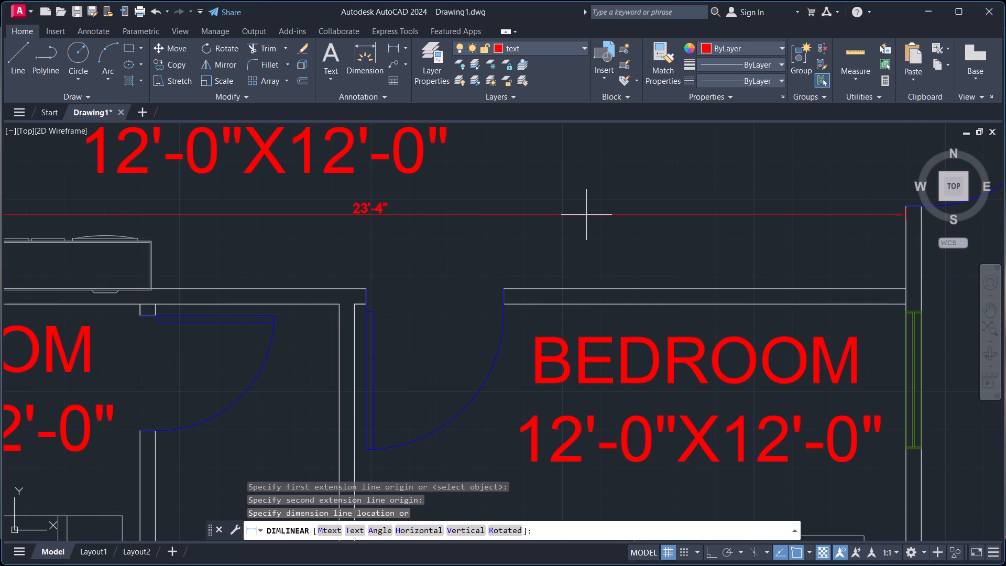
{"action": "key", "text": "Escape"}
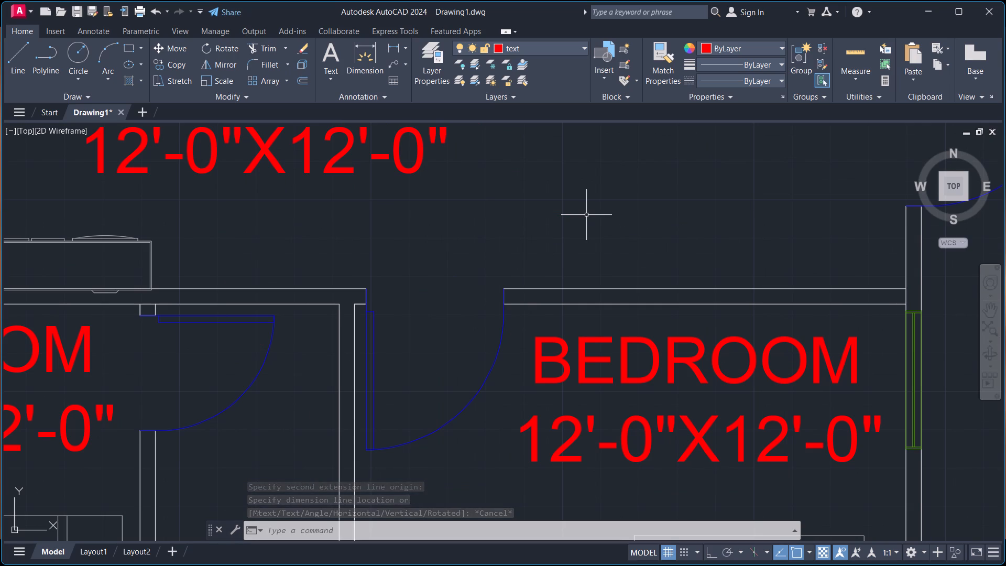
Edit the copied size text under the LIVINGROOM label to read 23'-4"X9'-0".
{"action": "scroll", "coordinate": [584, 218], "scroll_direction": "down", "scroll_amount": 2}
{"action": "double_click", "coordinate": [413, 189]}
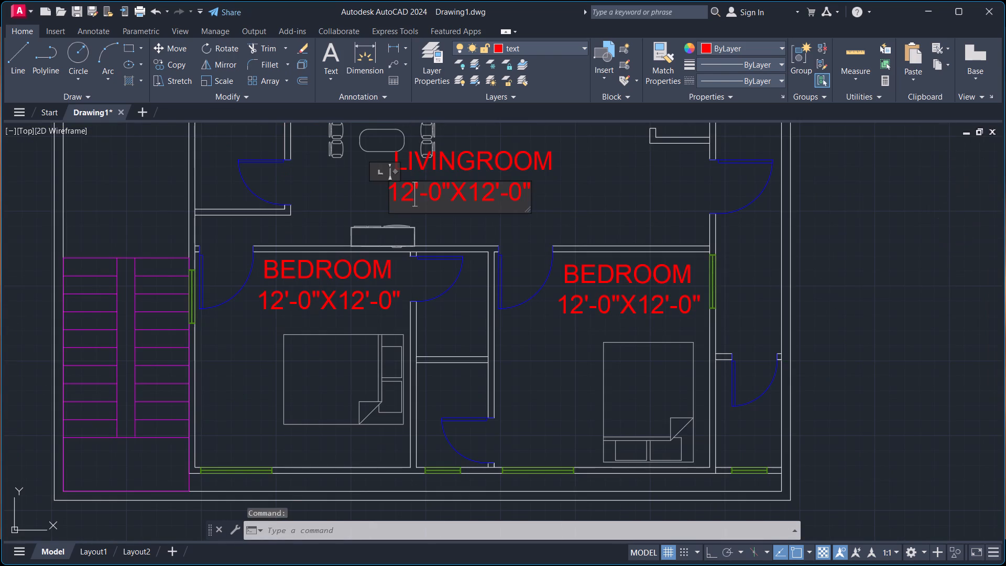
{"action": "key", "text": "BackSpace"}
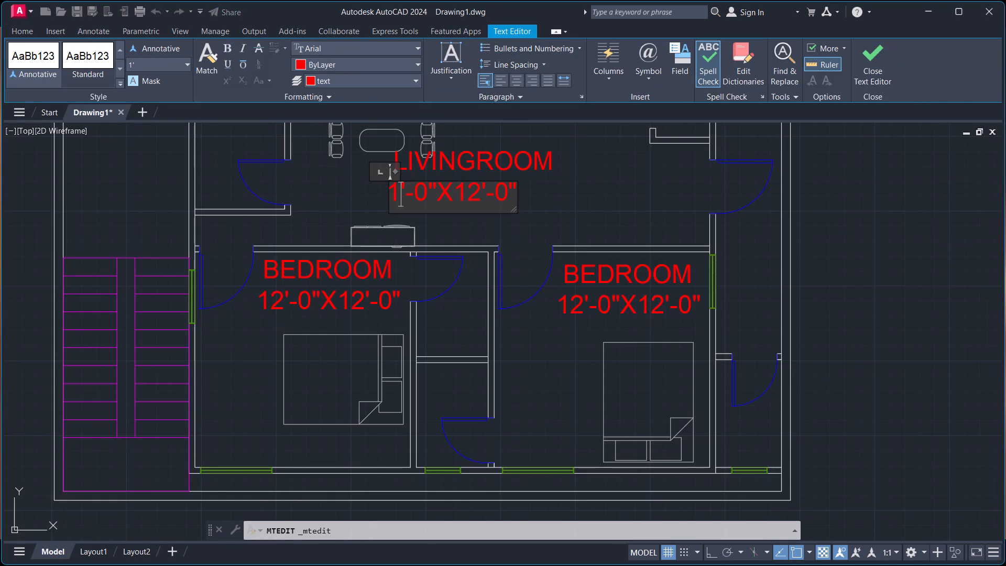
{"action": "key", "text": "BackSpace"}
{"action": "type", "text": "23"}
{"action": "left_click", "coordinate": [444, 194]}
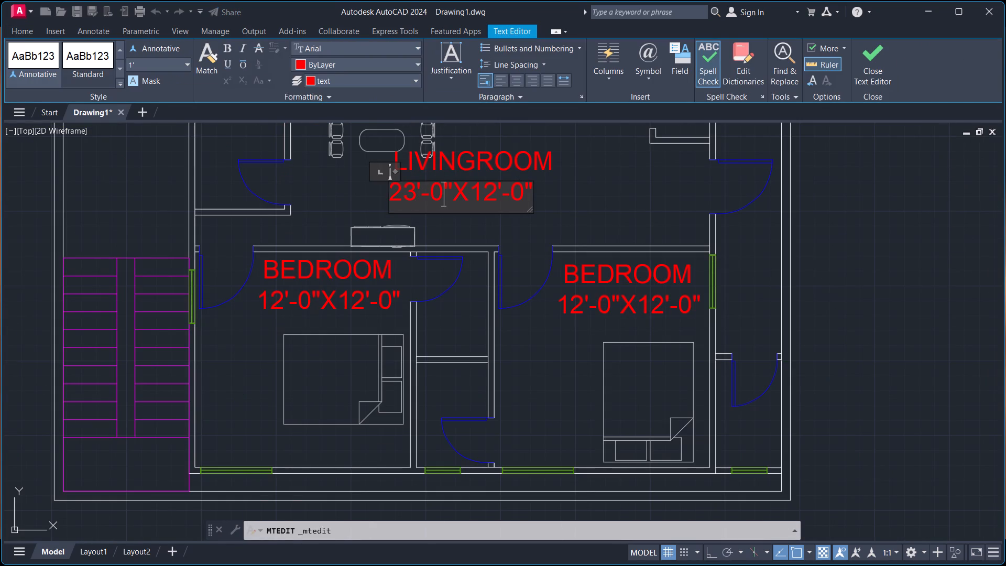
{"action": "key", "text": "BackSpace"}
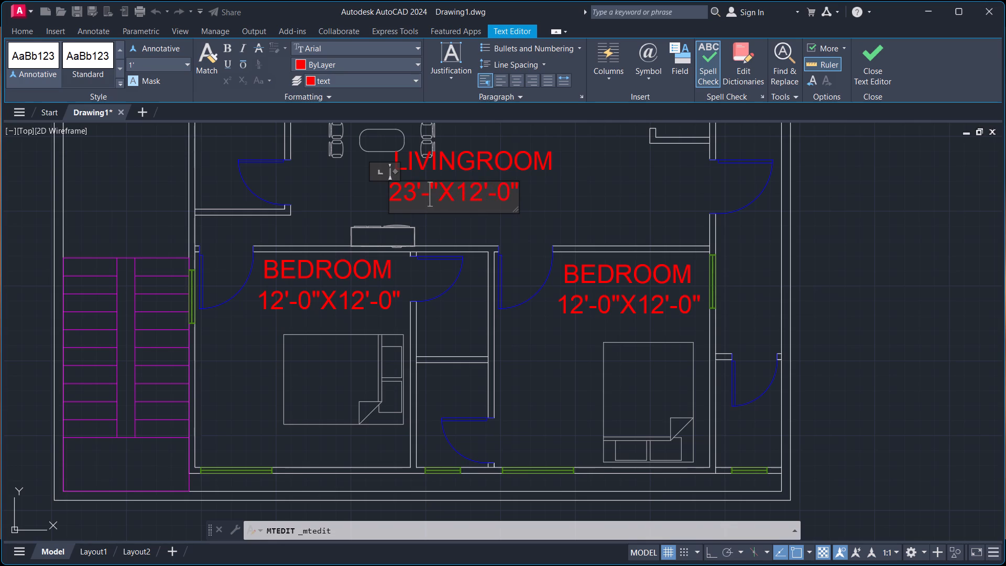
{"action": "key", "text": "4"}
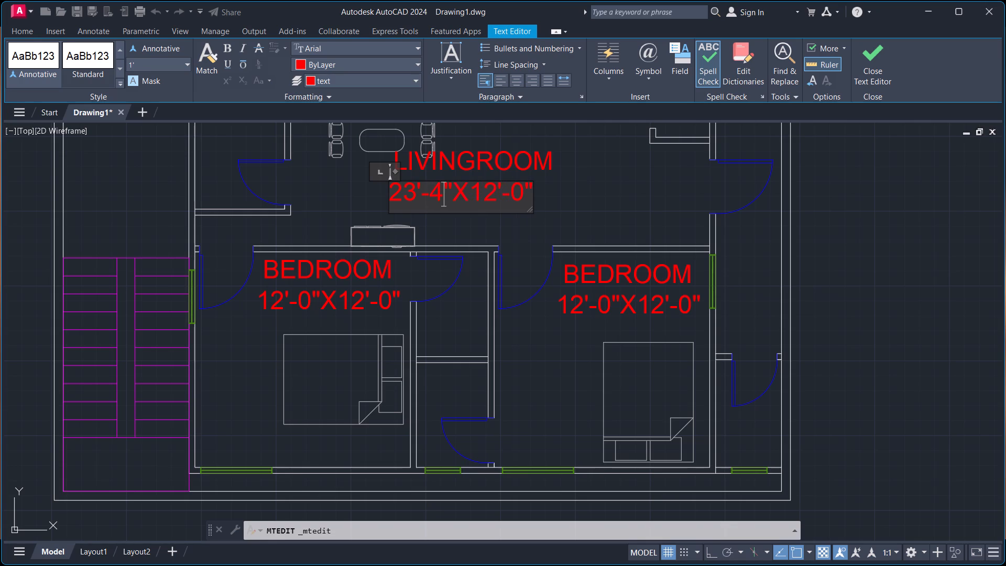
{"action": "left_click", "coordinate": [499, 201]}
{"action": "key", "text": "BackSpace"}
{"action": "key", "text": "BackSpace"}
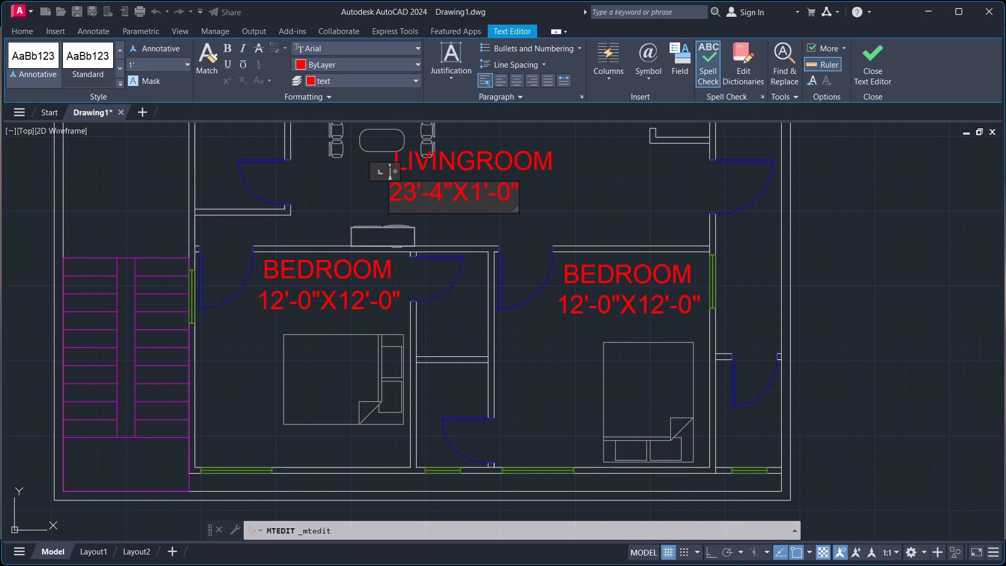
{"action": "key", "text": "9"}
{"action": "scroll", "coordinate": [538, 199], "scroll_direction": "down", "scroll_amount": 1}
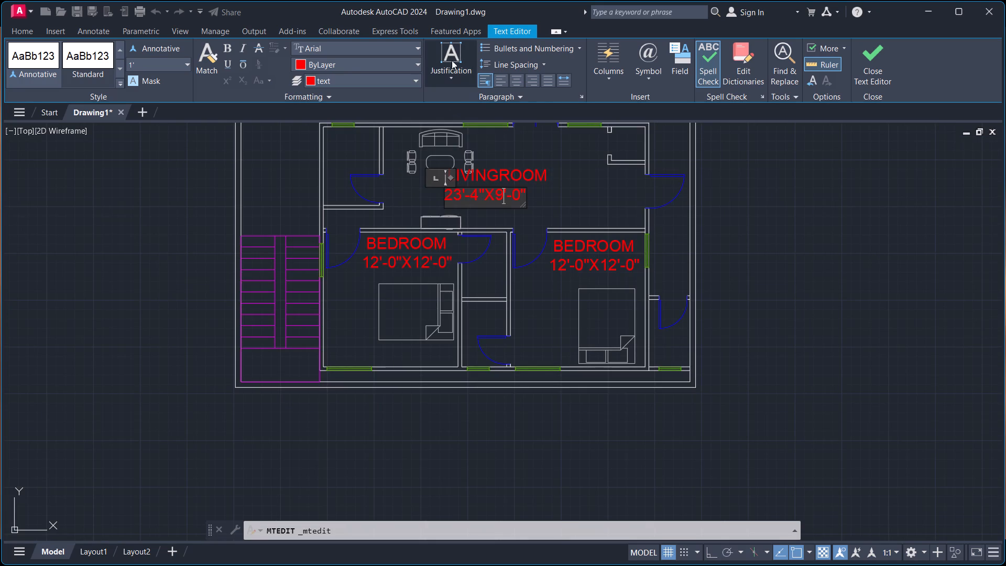
{"action": "left_click", "coordinate": [542, 194]}
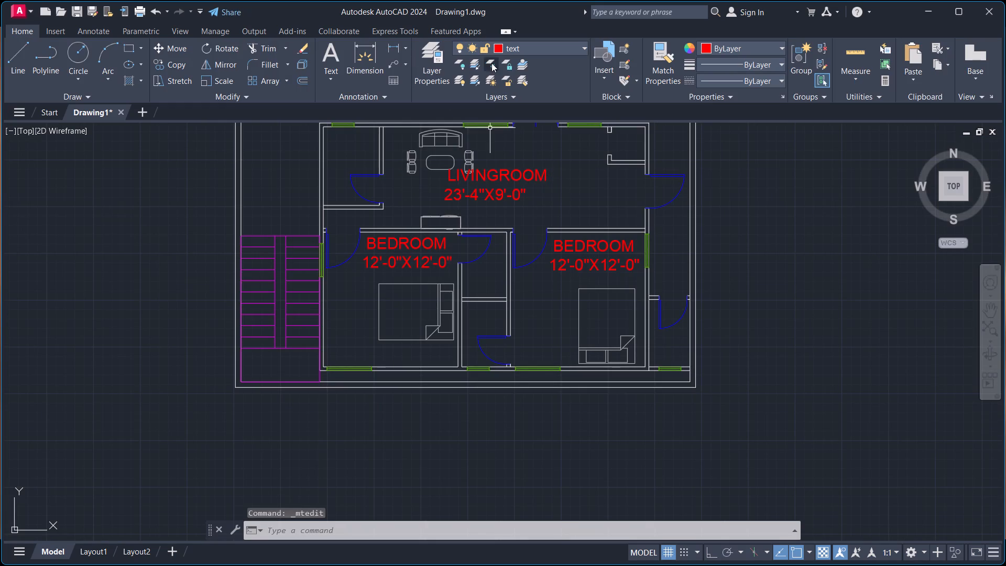
Recheck the living room's north-south depth between the inner wall faces with a temporary linear dimension, without placing it.
{"action": "left_click", "coordinate": [399, 47]}
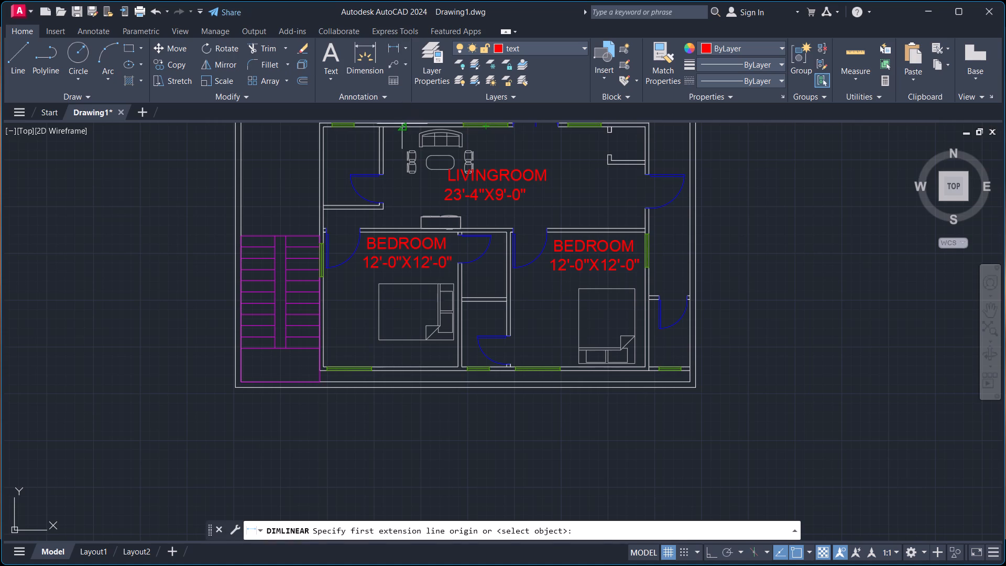
{"action": "scroll", "coordinate": [392, 129], "scroll_direction": "up", "scroll_amount": 2}
{"action": "scroll", "coordinate": [378, 127], "scroll_direction": "down", "scroll_amount": 2}
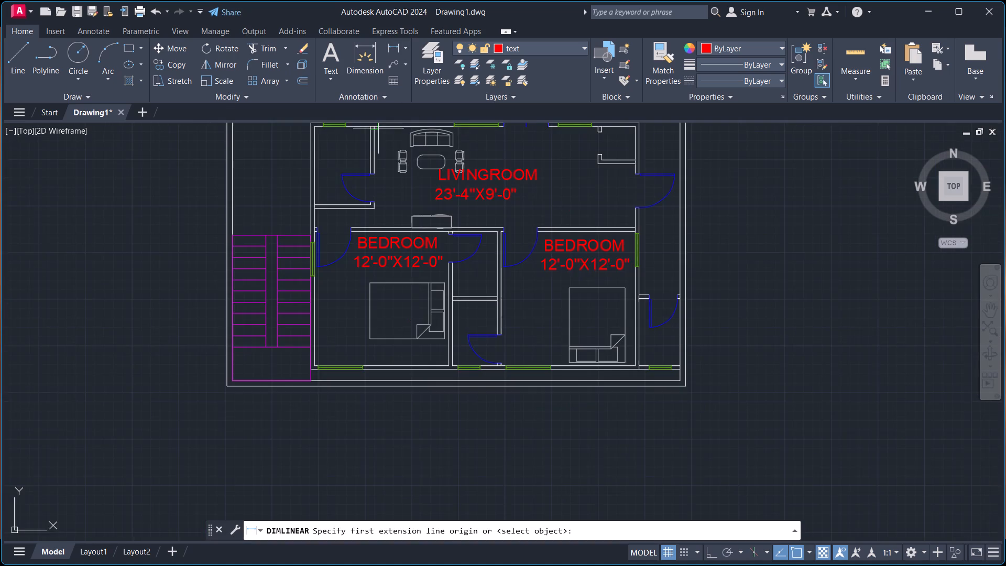
{"action": "scroll", "coordinate": [376, 126], "scroll_direction": "up", "scroll_amount": 3}
{"action": "left_click", "coordinate": [364, 128]}
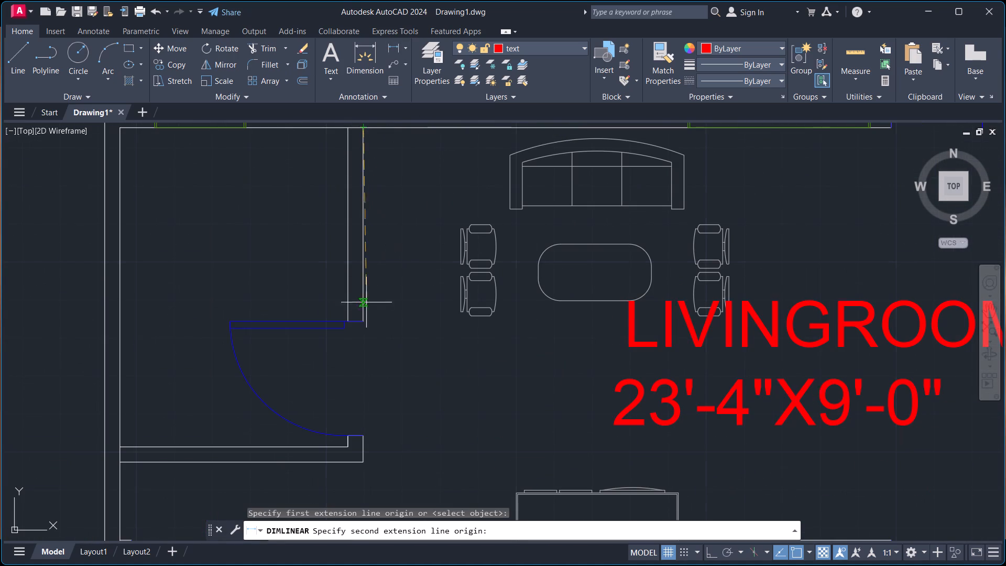
{"action": "scroll", "coordinate": [376, 310], "scroll_direction": "down", "scroll_amount": 2}
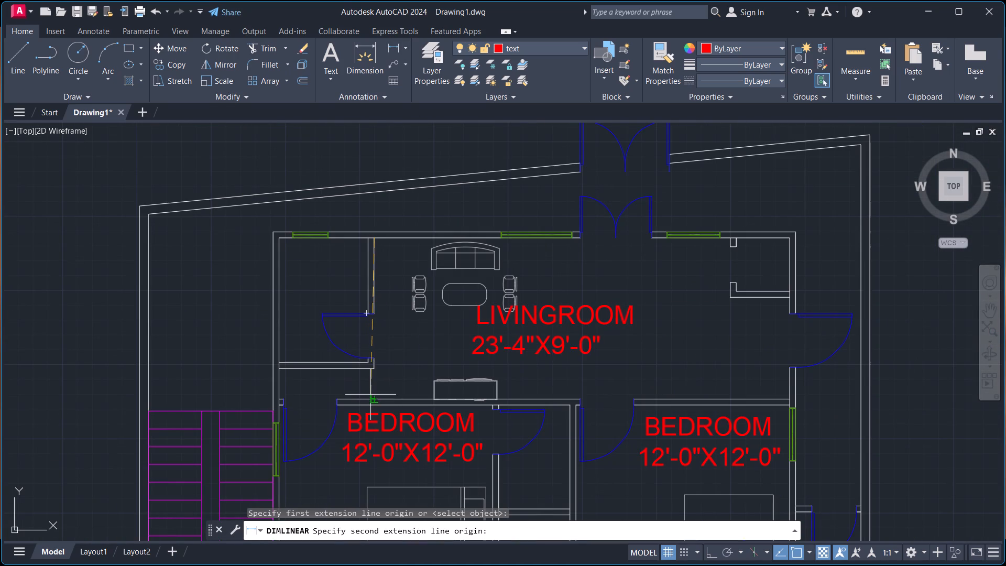
{"action": "left_click", "coordinate": [377, 396]}
{"action": "scroll", "coordinate": [398, 369], "scroll_direction": "up", "scroll_amount": 1}
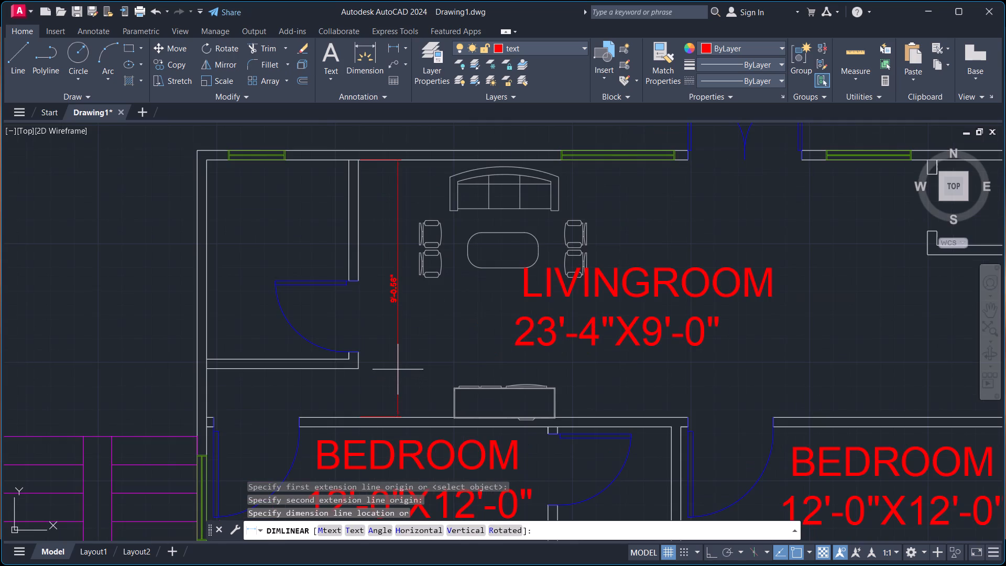
{"action": "scroll", "coordinate": [398, 369], "scroll_direction": "up", "scroll_amount": 1}
{"action": "scroll", "coordinate": [398, 369], "scroll_direction": "down", "scroll_amount": 2}
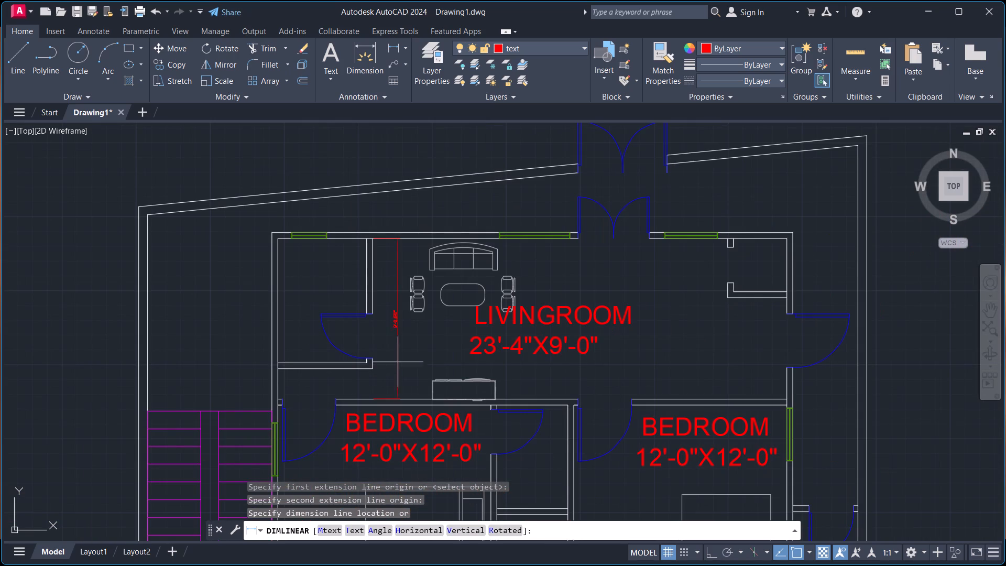
{"action": "key", "text": "Escape"}
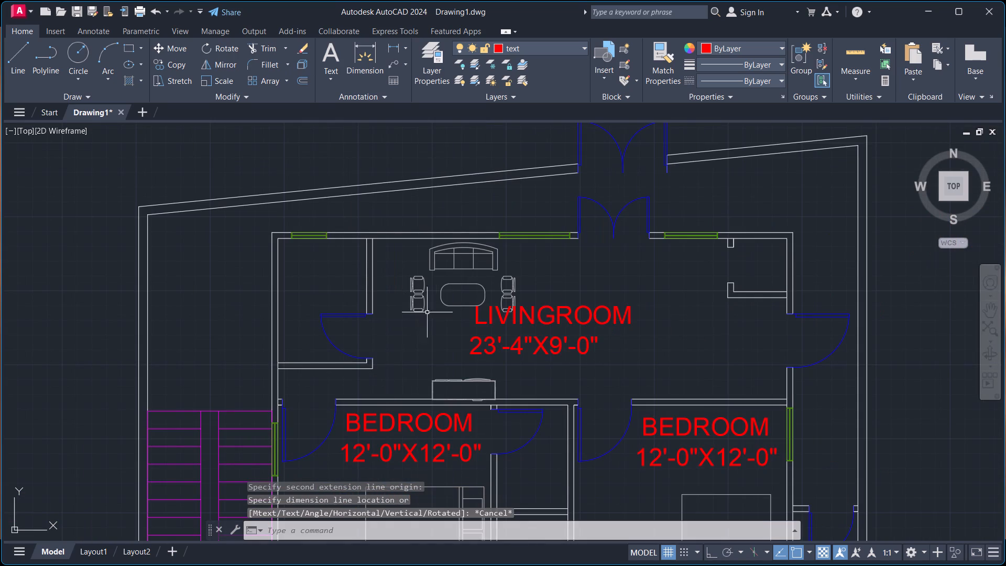
Move the LIVINGROOM label and its 23'-4"X9'-0" size text together slightly south, clear of the coffee table and chairs.
{"action": "scroll", "coordinate": [438, 310], "scroll_direction": "down", "scroll_amount": 2}
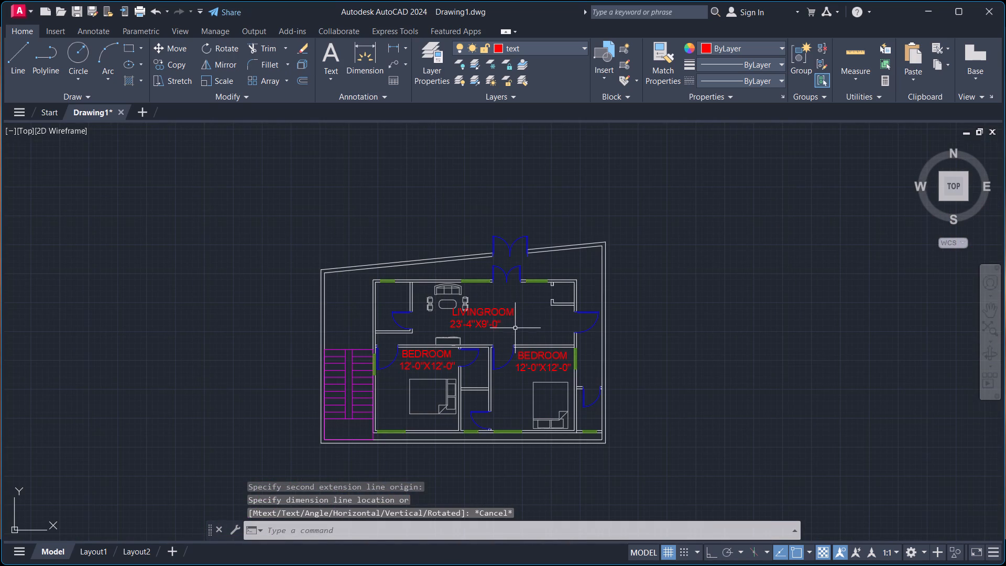
{"action": "middle_click_drag", "start_coordinate": [515, 328], "coordinate": [496, 294]}
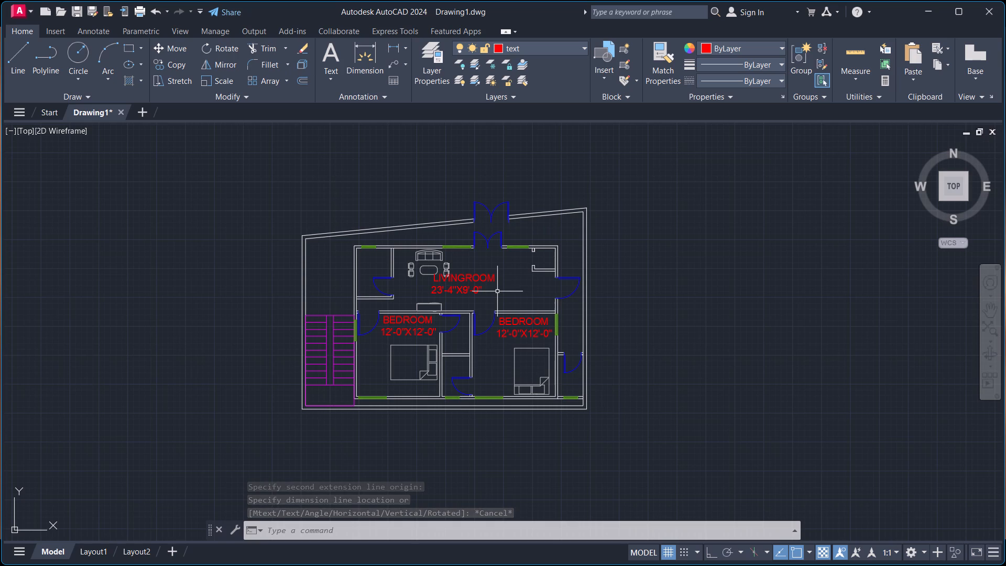
{"action": "scroll", "coordinate": [469, 280], "scroll_direction": "up", "scroll_amount": 2}
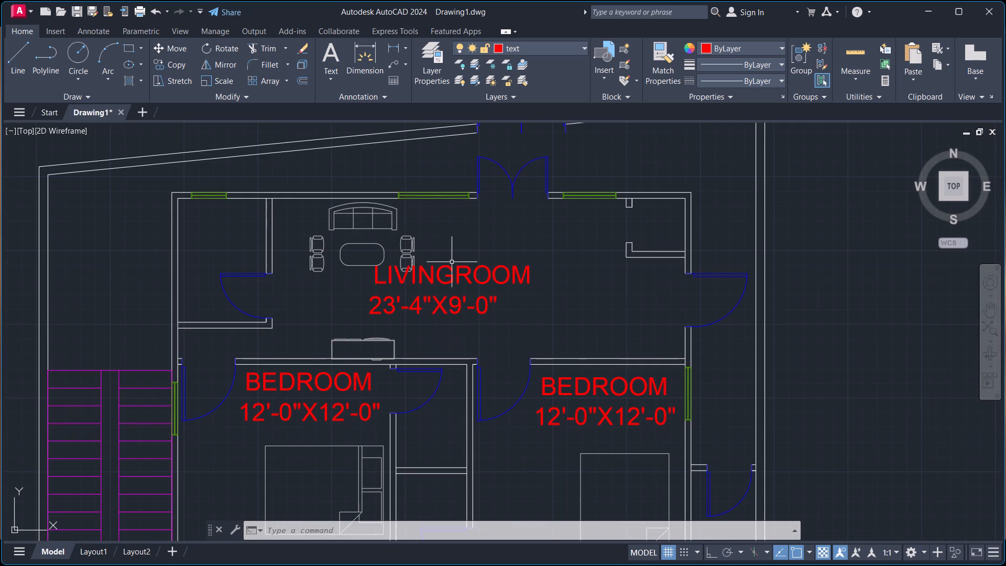
{"action": "double_click", "coordinate": [462, 272]}
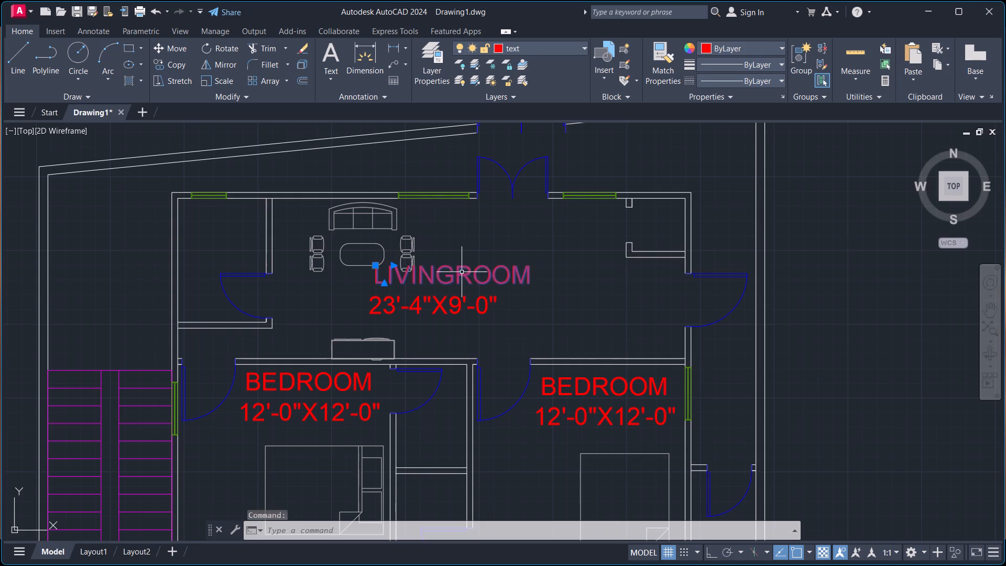
{"action": "key", "text": "Escape"}
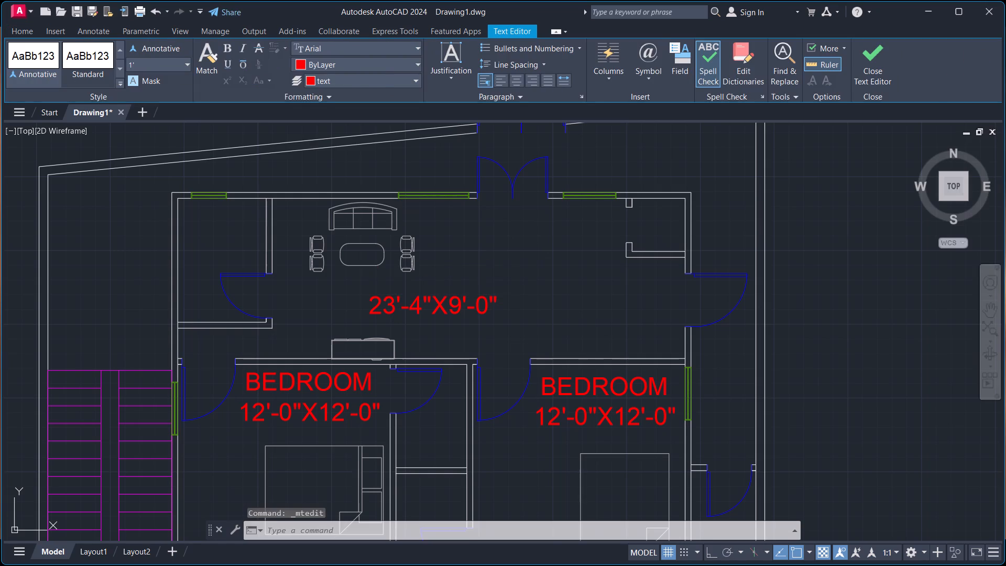
{"action": "left_click", "coordinate": [376, 276]}
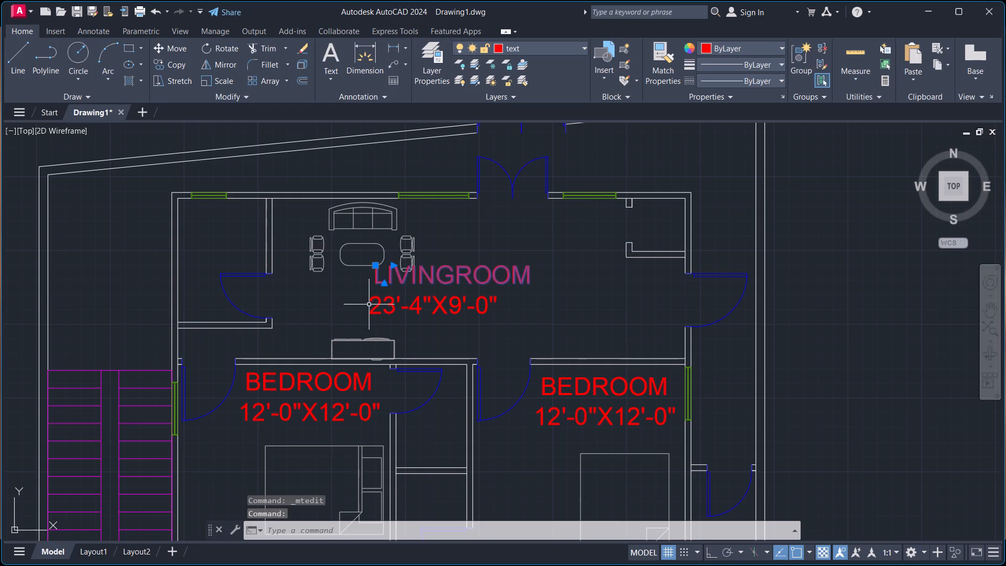
{"action": "left_click", "coordinate": [373, 307]}
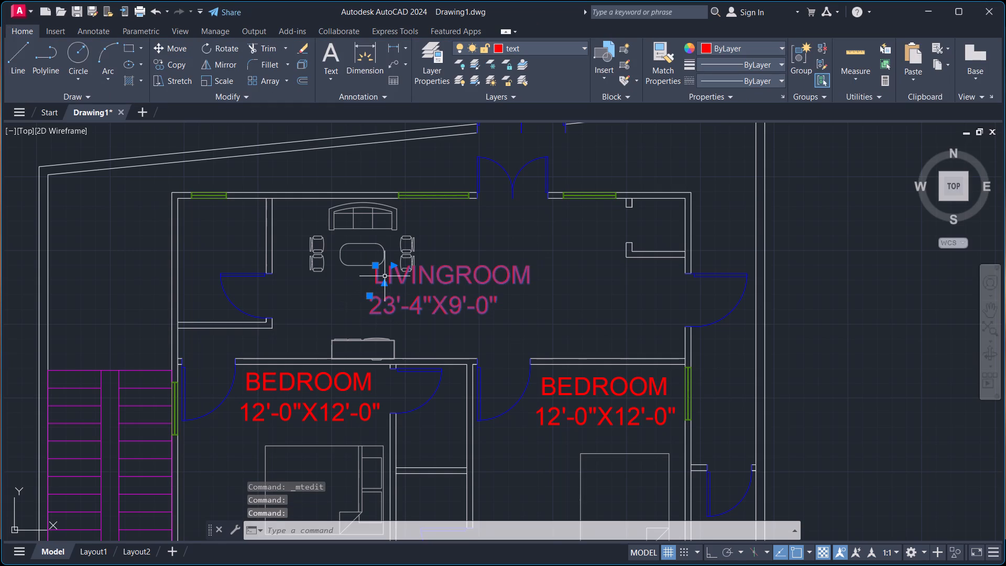
{"action": "key", "text": "m"}
{"action": "key", "text": "Return"}
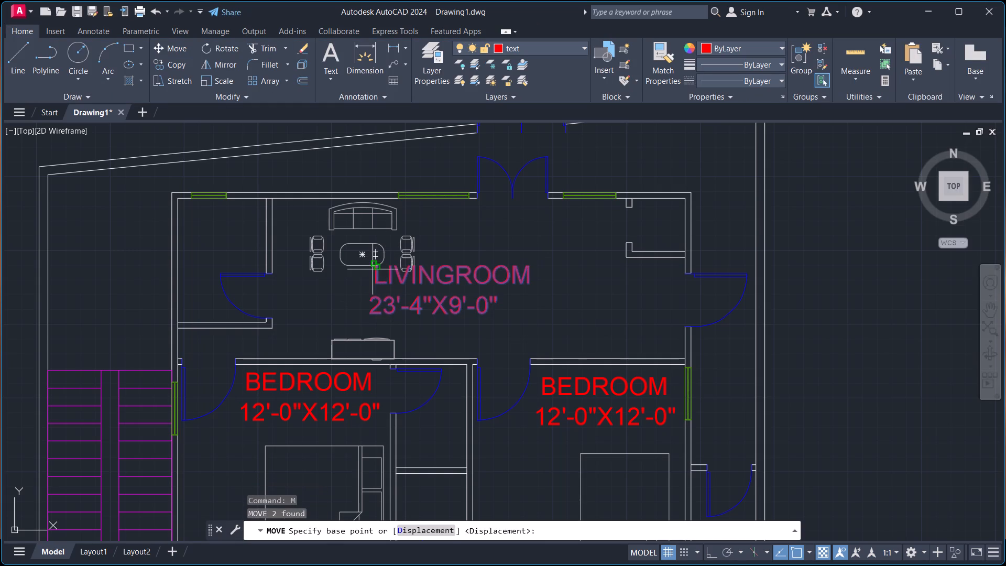
{"action": "left_click", "coordinate": [373, 269]}
{"action": "left_click", "coordinate": [371, 279]}
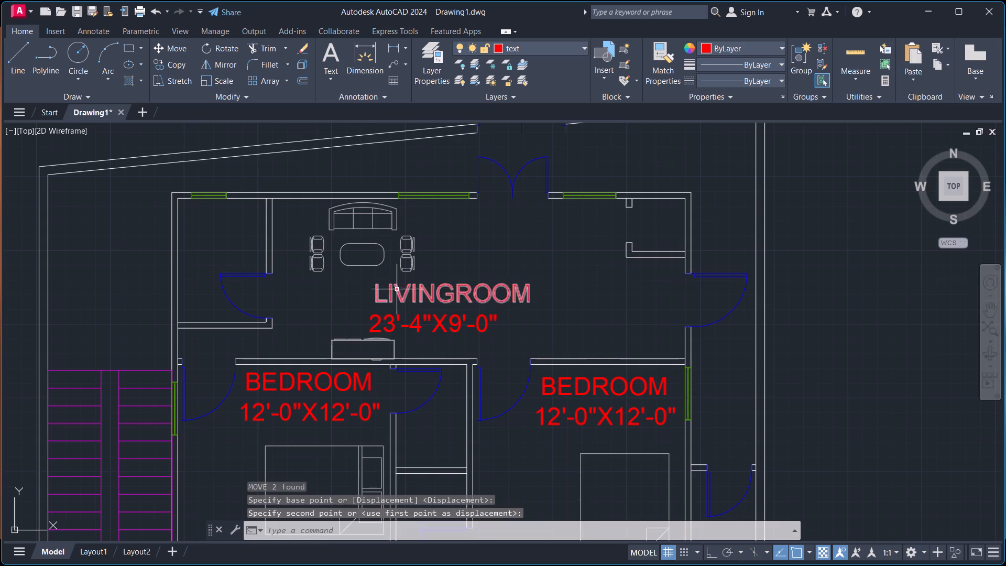
Move the 23'-4"X9'-0" size text slightly east so it sits centred beneath the LIVINGROOM label.
{"action": "left_click", "coordinate": [361, 311]}
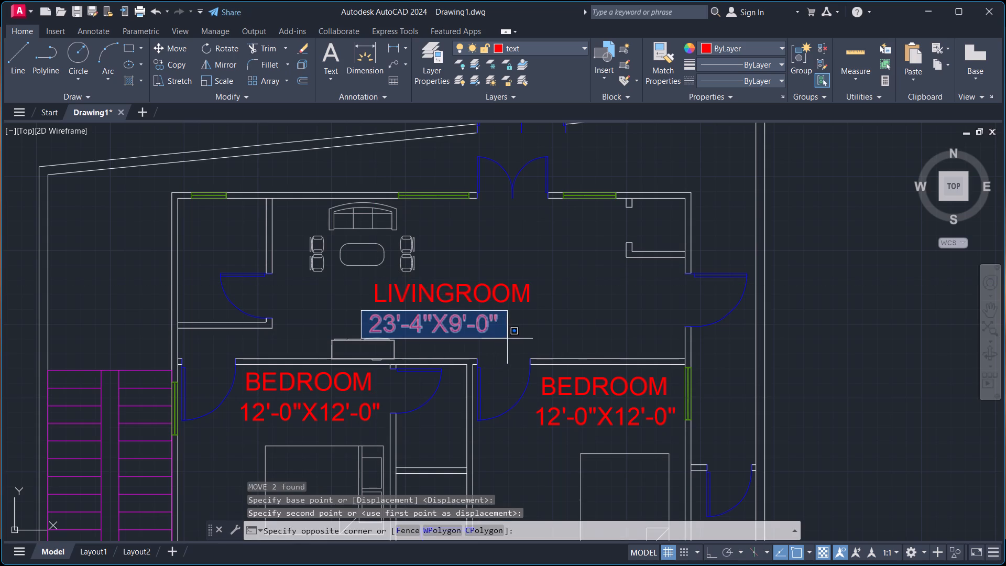
{"action": "left_click", "coordinate": [507, 338]}
{"action": "key", "text": "m"}
{"action": "key", "text": "Return"}
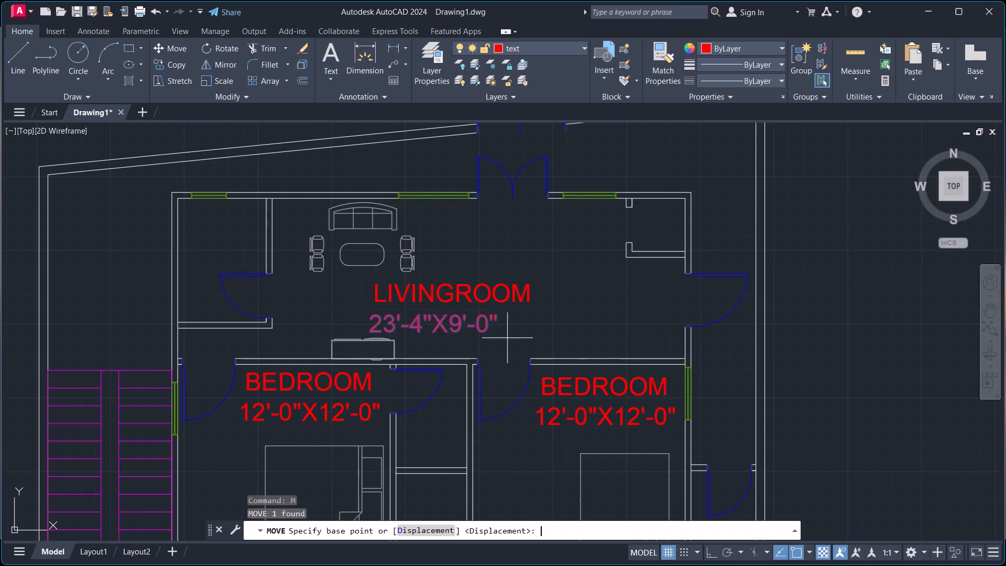
{"action": "left_click", "coordinate": [367, 313]}
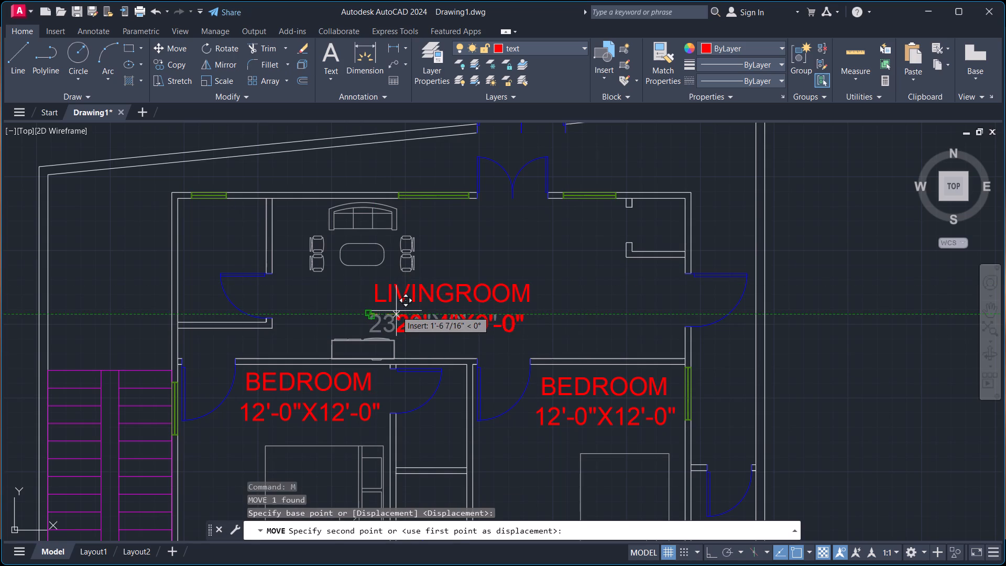
{"action": "left_click", "coordinate": [392, 311]}
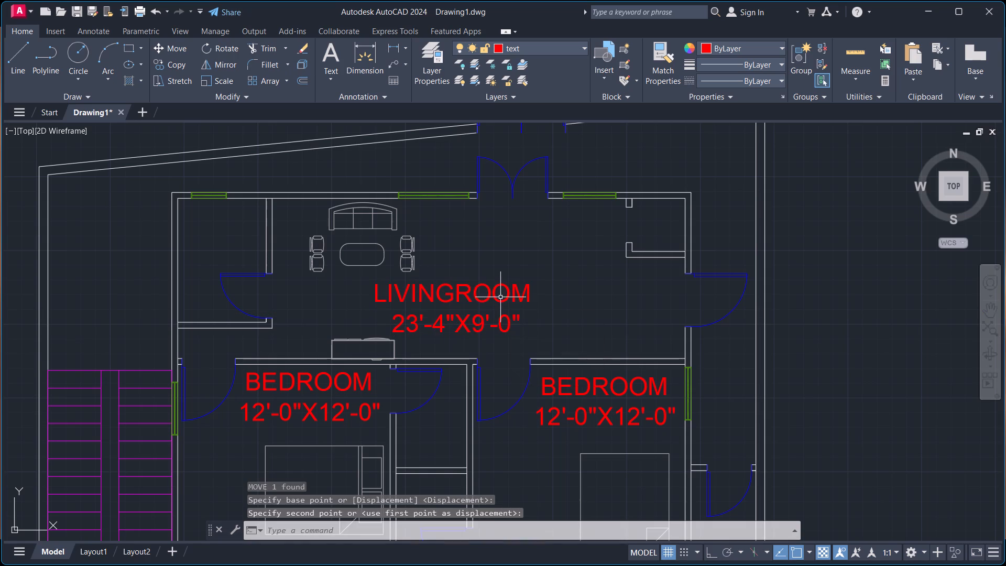
Add the multiline text KITCHEN near the northwest corner of the small northwest room, just below its window.
{"action": "scroll", "coordinate": [539, 320], "scroll_direction": "down", "scroll_amount": 1}
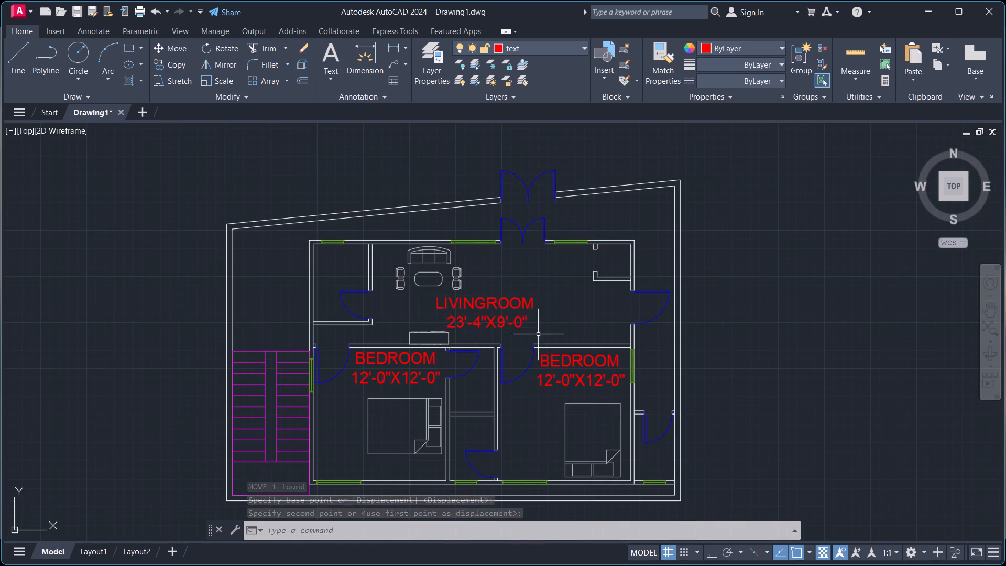
{"action": "middle_click_drag", "start_coordinate": [553, 325], "coordinate": [508, 306]}
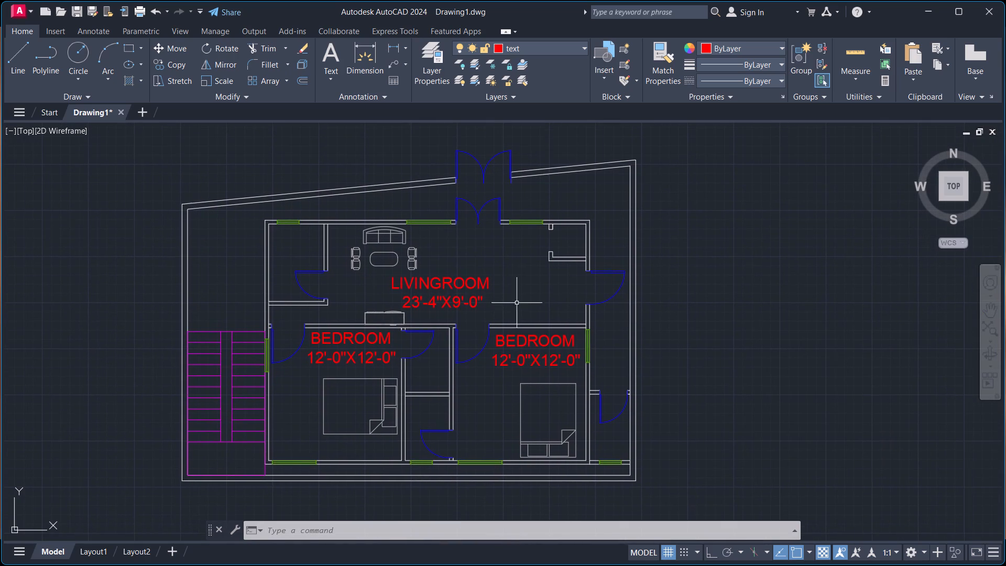
{"action": "scroll", "coordinate": [530, 301], "scroll_direction": "down", "scroll_amount": 1}
{"action": "middle_click_drag", "start_coordinate": [543, 300], "coordinate": [480, 287]}
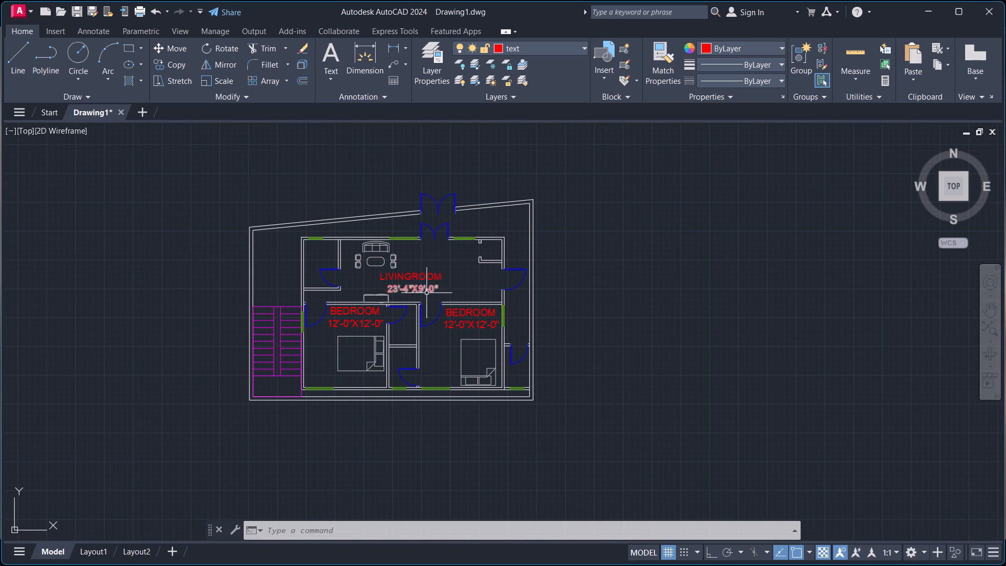
{"action": "scroll", "coordinate": [413, 288], "scroll_direction": "up", "scroll_amount": 1}
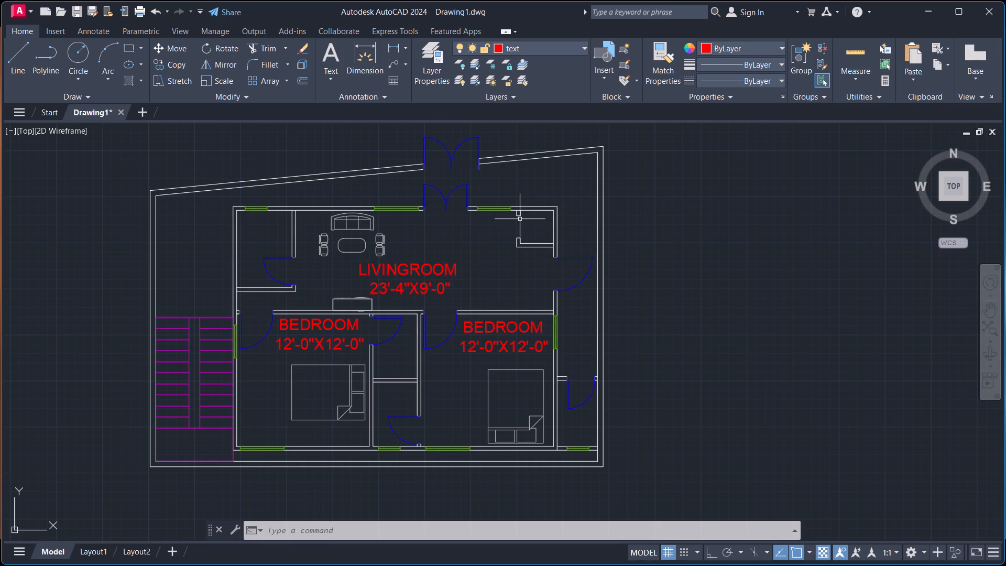
{"action": "scroll", "coordinate": [235, 220], "scroll_direction": "up", "scroll_amount": 3}
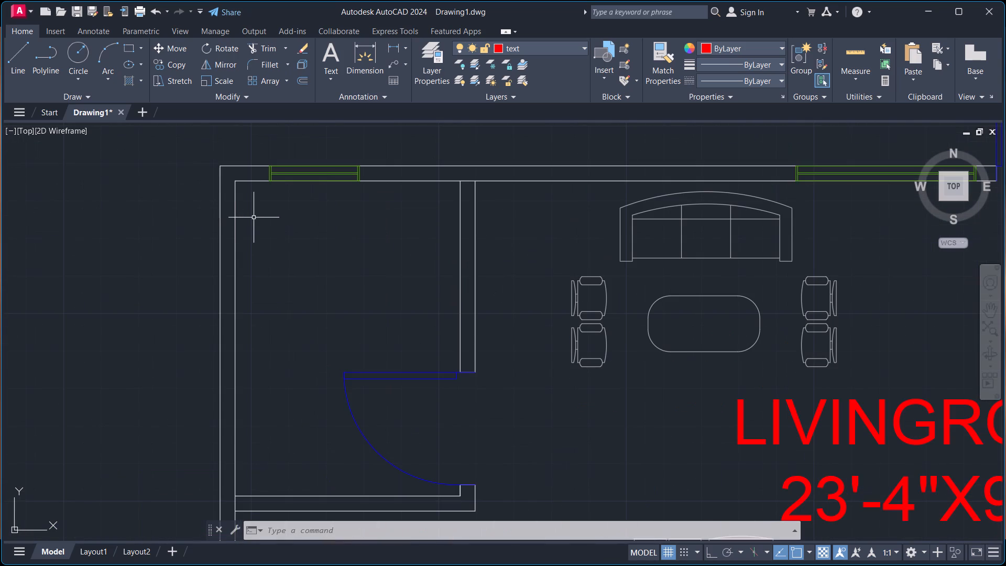
{"action": "type", "text": "MT"}
{"action": "key", "text": "Return"}
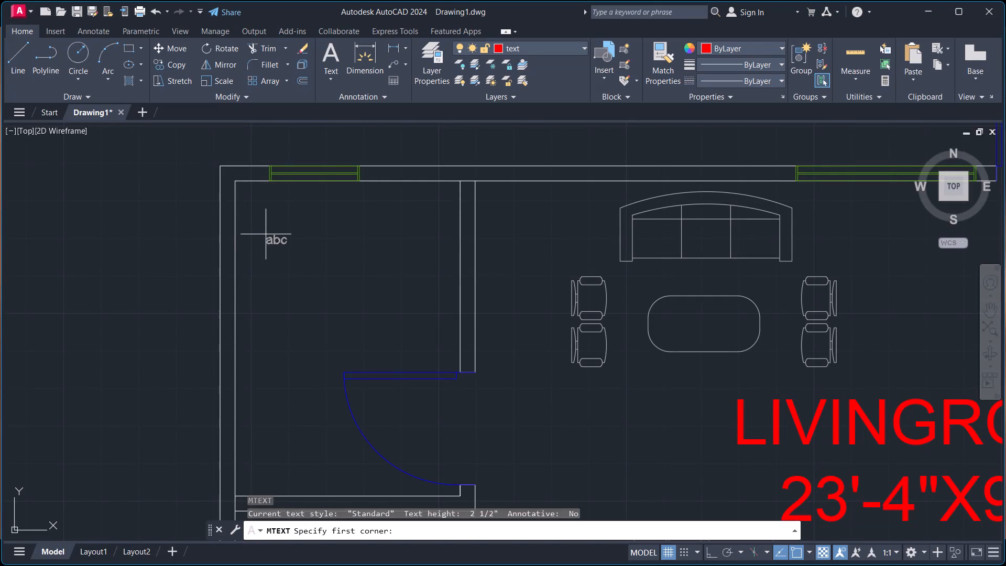
{"action": "left_click", "coordinate": [260, 231]}
{"action": "left_click", "coordinate": [263, 203]}
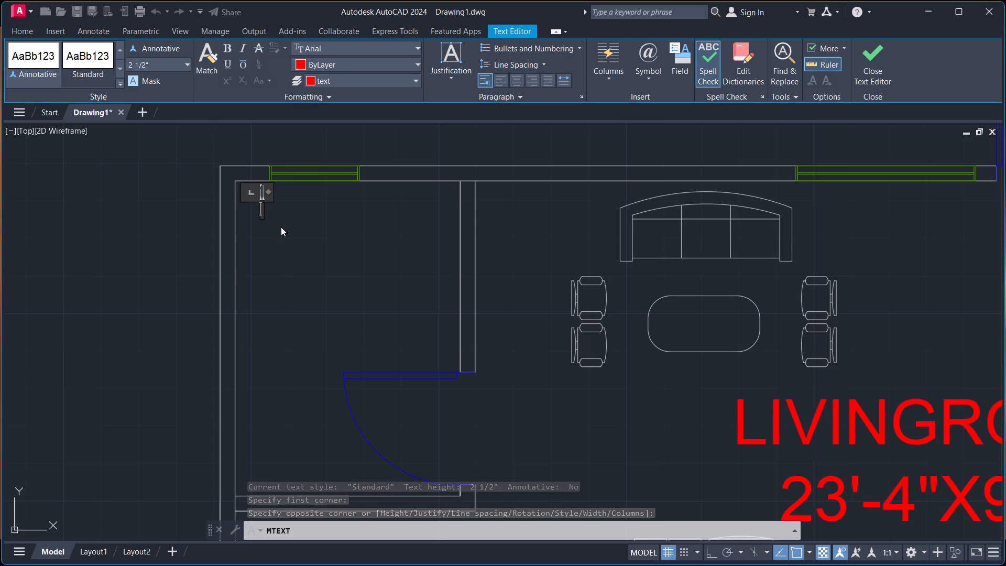
{"action": "type", "text": "KITC"}
{"action": "key", "text": "h"}
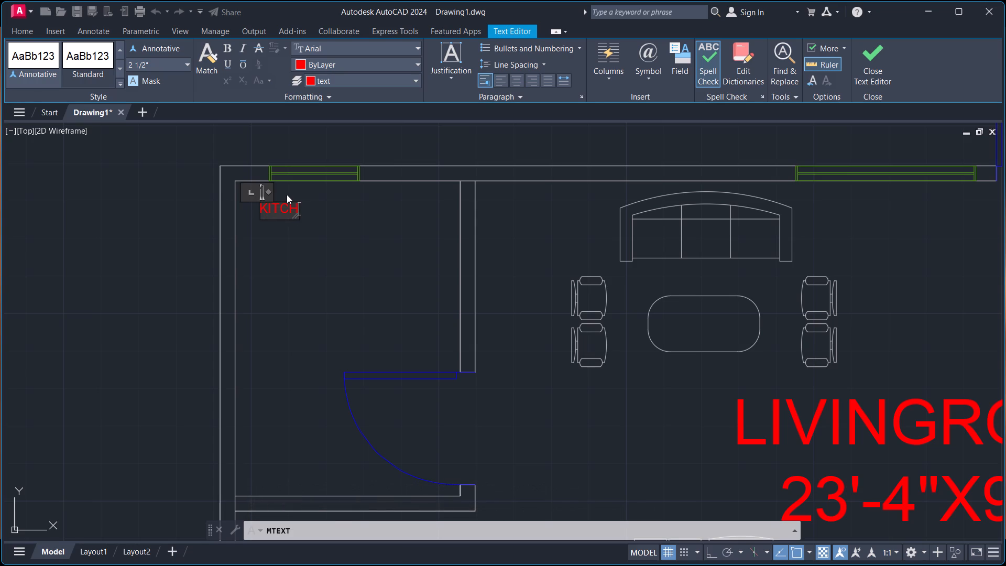
{"action": "type", "text": "EN"}
{"action": "left_click", "coordinate": [326, 205]}
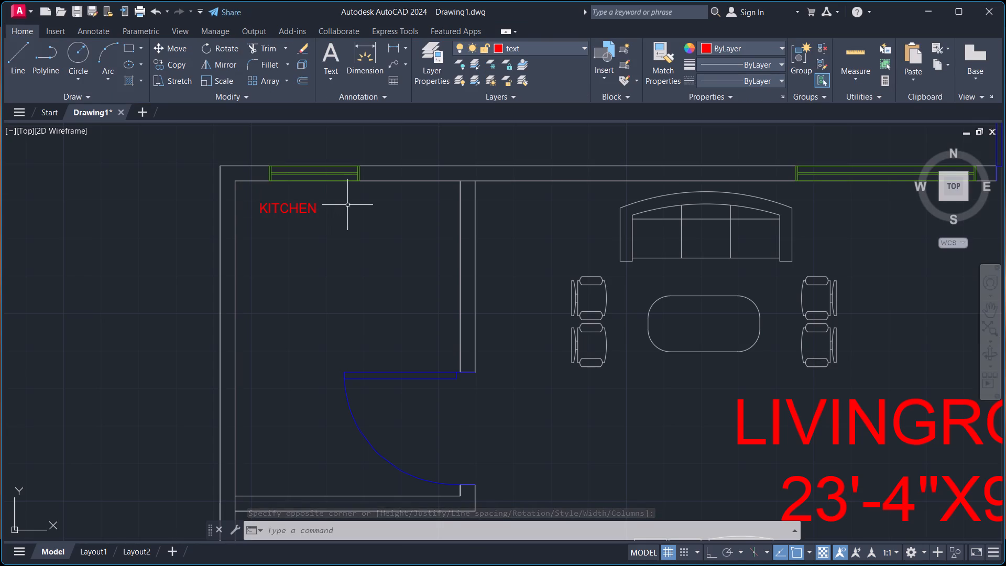
Add the multiline size text 5'-0"X7'-0" just below the KITCHEN label and save it.
{"action": "scroll", "coordinate": [320, 228], "scroll_direction": "down", "scroll_amount": 1}
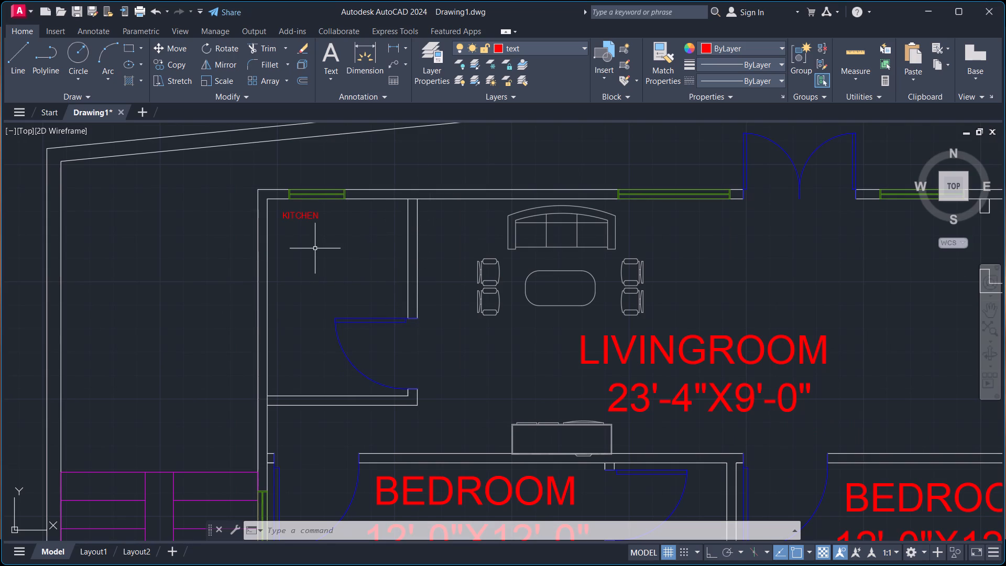
{"action": "scroll", "coordinate": [291, 223], "scroll_direction": "up", "scroll_amount": 1}
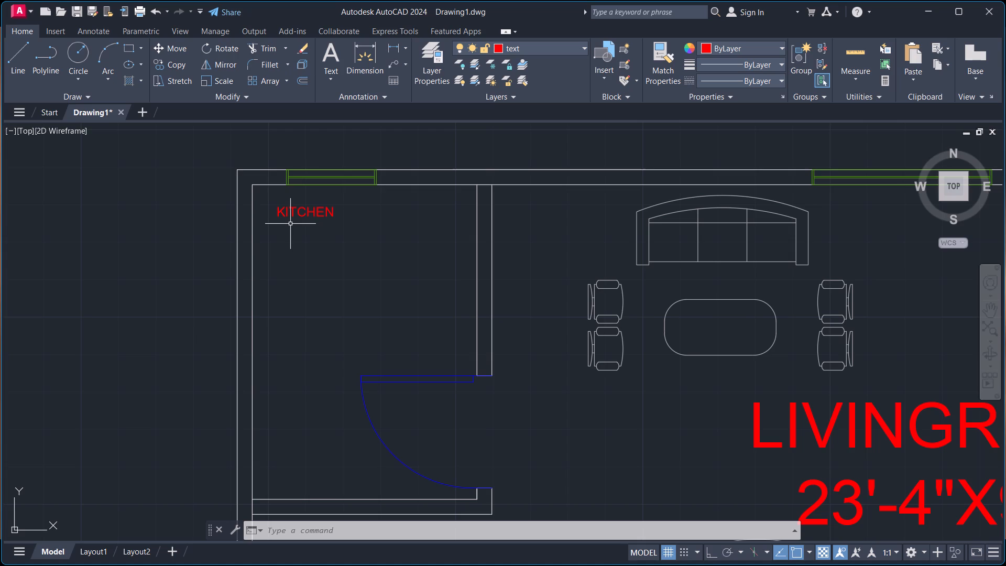
{"action": "key", "text": "space"}
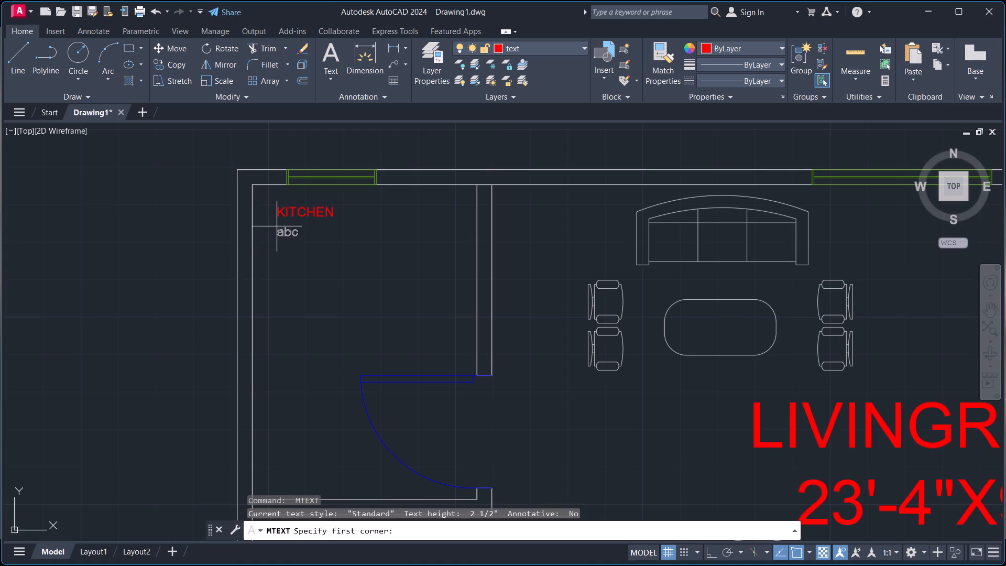
{"action": "left_click", "coordinate": [282, 233]}
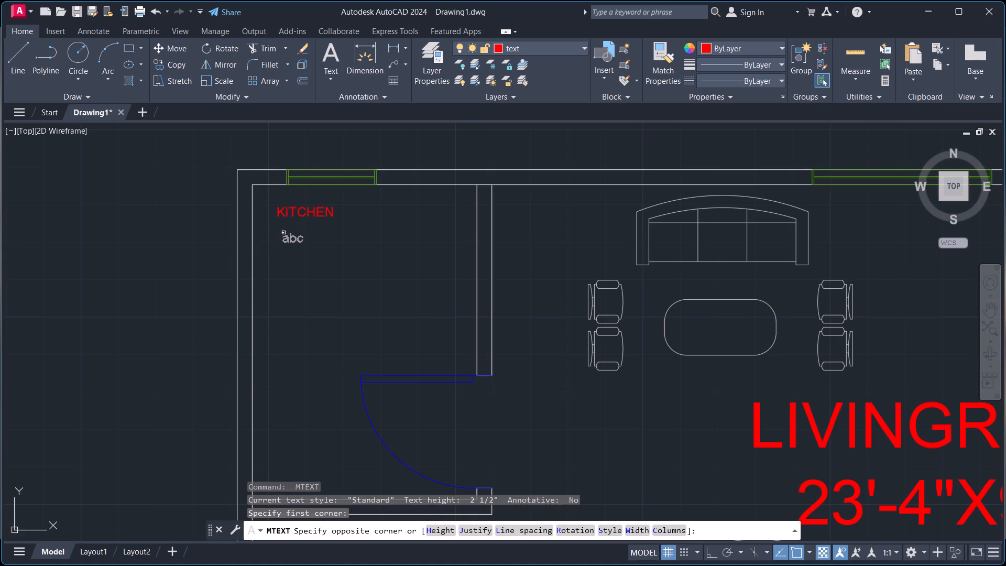
{"action": "left_click", "coordinate": [283, 244]}
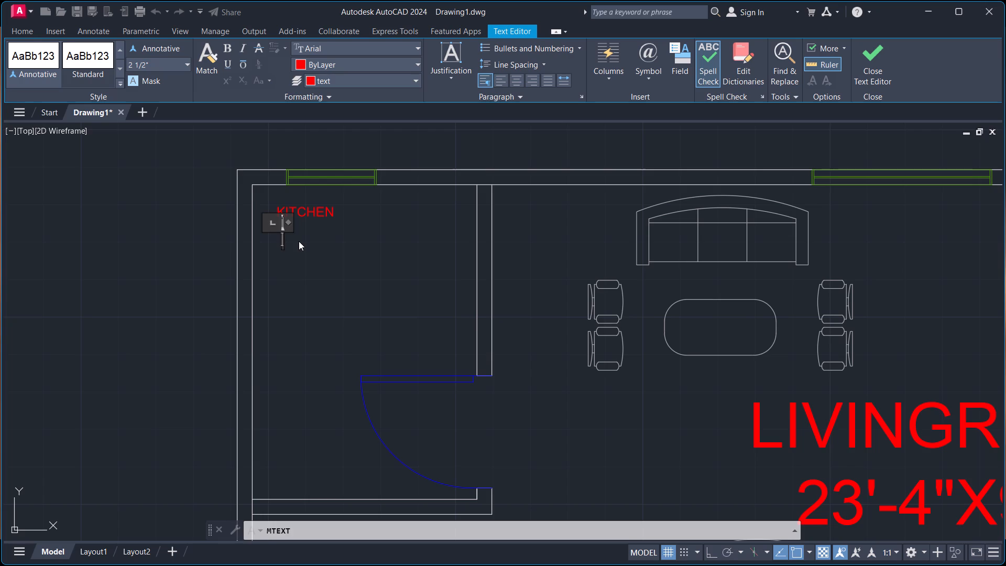
{"action": "key", "text": "5"}
{"action": "type", "text": "'0"}
{"action": "key", "text": "shift+quotedbl"}
{"action": "key", "text": "Left"}
{"action": "key", "text": "Left"}
{"action": "key", "text": "minus"}
{"action": "key", "text": "Right"}
{"action": "key", "text": "Right"}
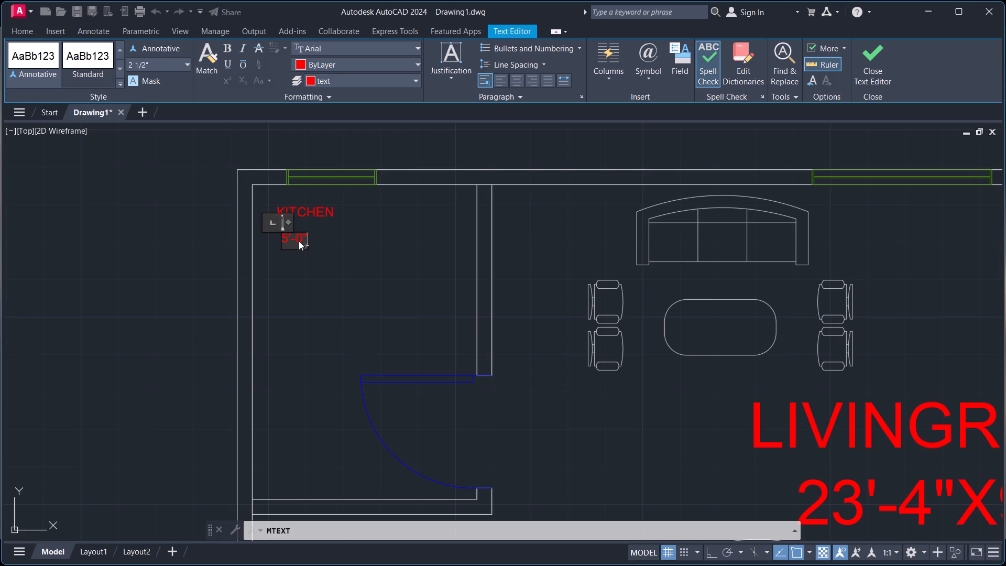
{"action": "key", "text": "x"}
{"action": "key", "text": "7"}
{"action": "key", "text": "apostrophe"}
{"action": "key", "text": "minus"}
{"action": "key", "text": "0"}
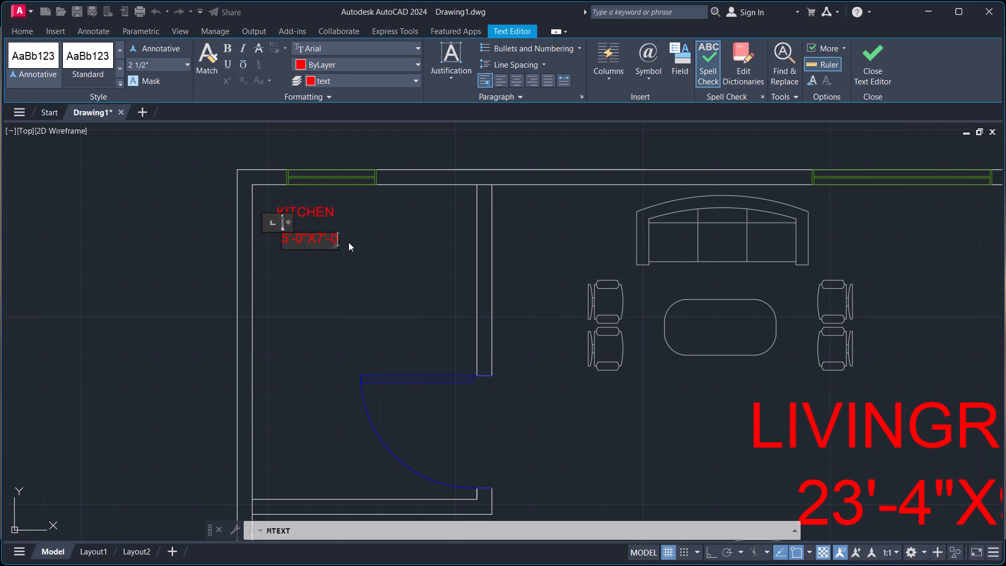
{"action": "key", "text": "shift+quotedbl"}
{"action": "key", "text": "Escape"}
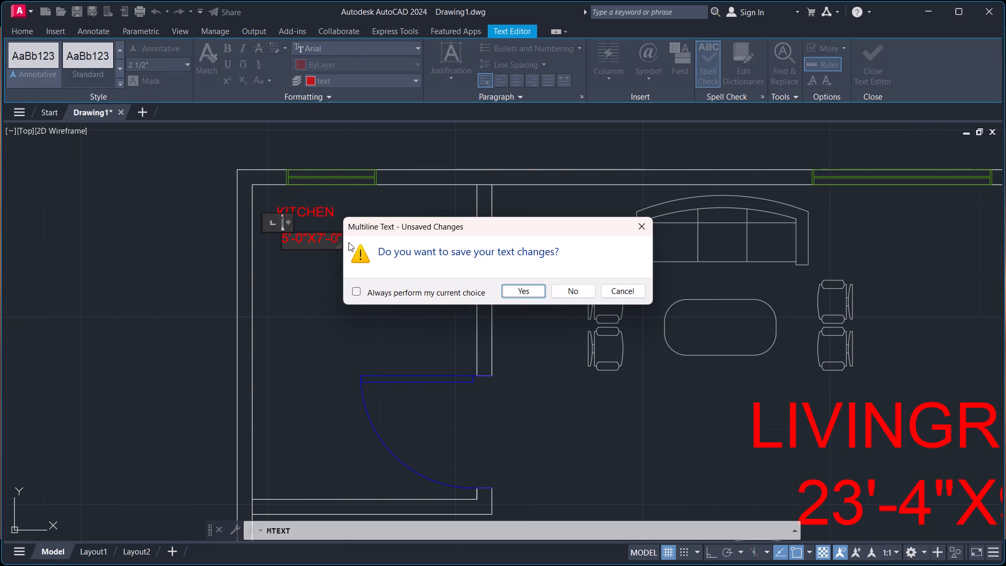
{"action": "left_click", "coordinate": [524, 293]}
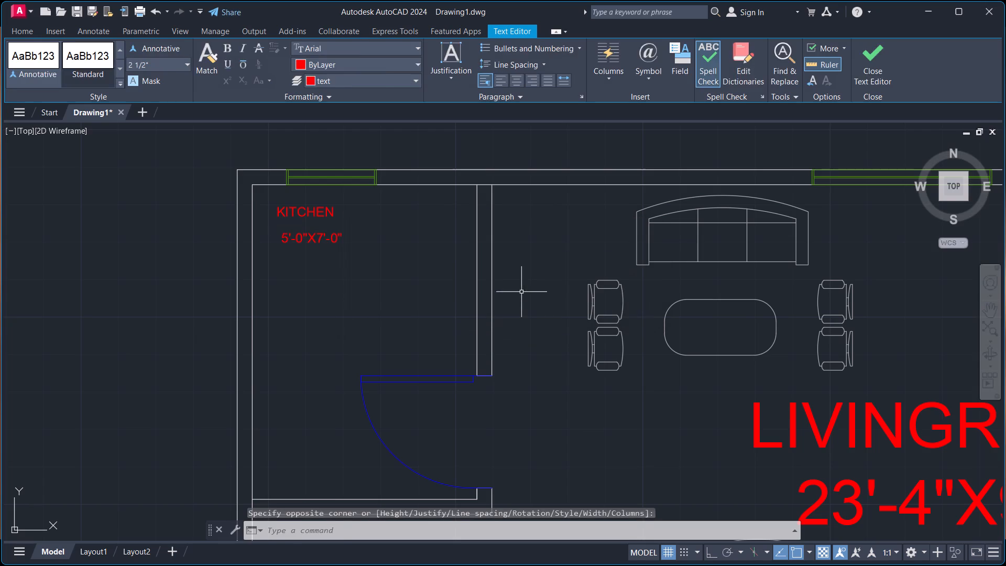
Scale up the KITCHEN label and its 5'-0"X7'-0" size text together from the KITCHEN label's insertion point.
{"action": "left_click", "coordinate": [271, 200]}
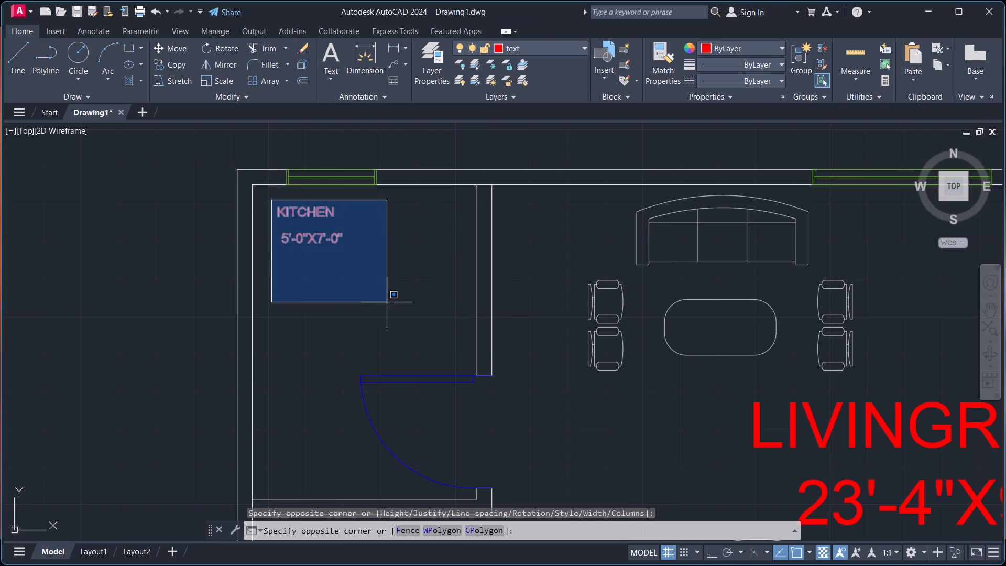
{"action": "left_click", "coordinate": [385, 300]}
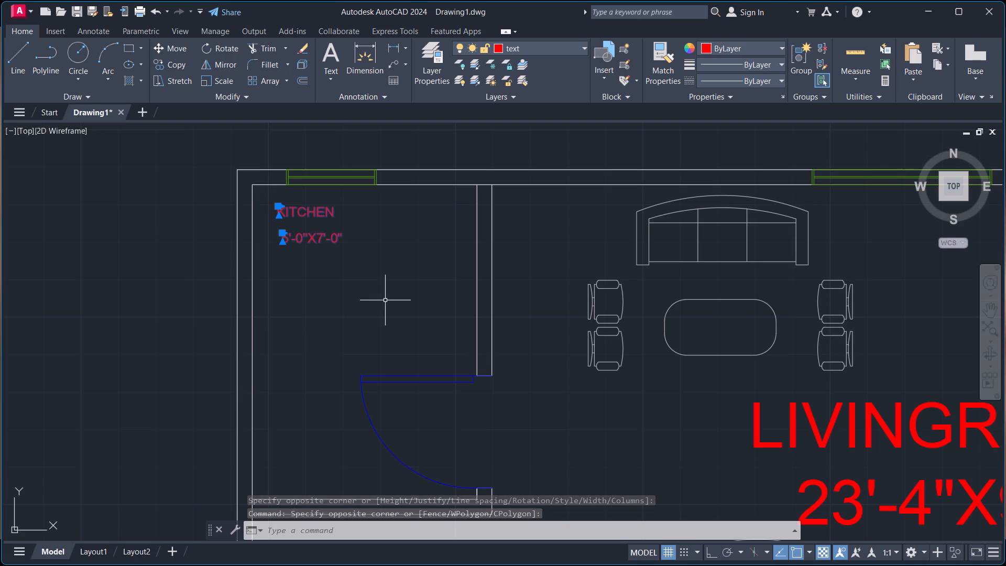
{"action": "type", "text": "SC"}
{"action": "key", "text": "Return"}
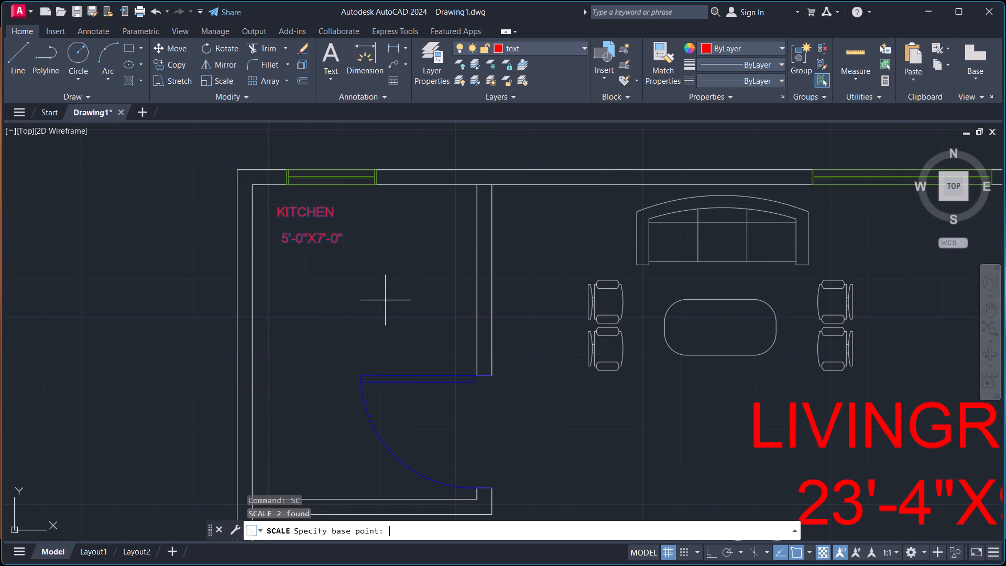
{"action": "left_click", "coordinate": [273, 205]}
{"action": "left_click", "coordinate": [321, 226]}
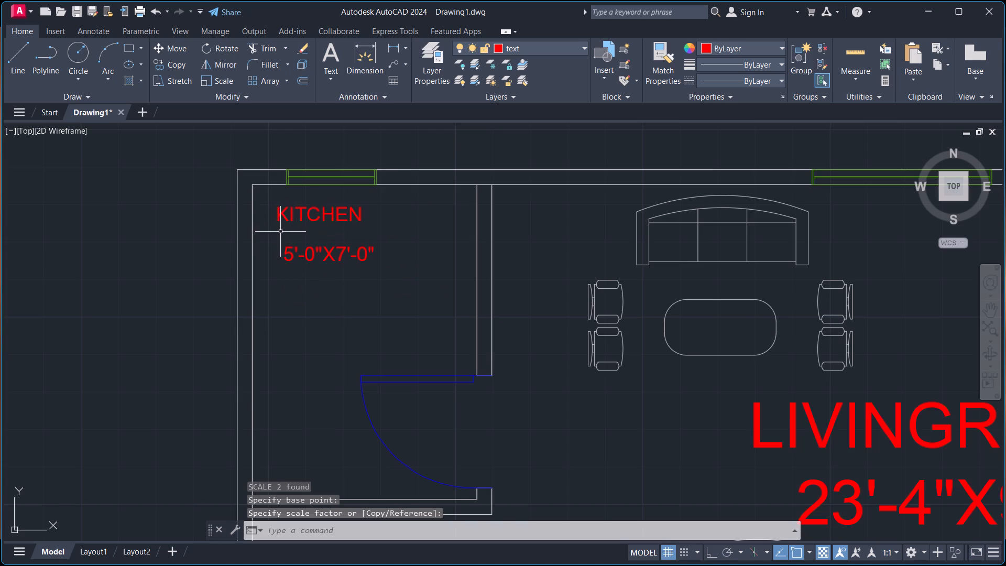
Scale up the KITCHEN label alone from its insertion point so it spans most of the room's width.
{"action": "key", "text": "space"}
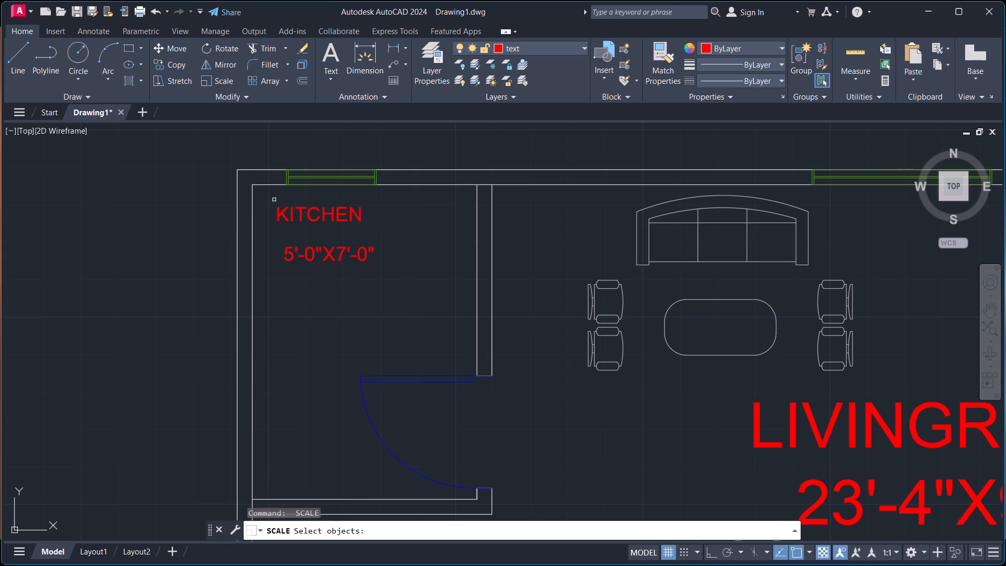
{"action": "left_click", "coordinate": [278, 208]}
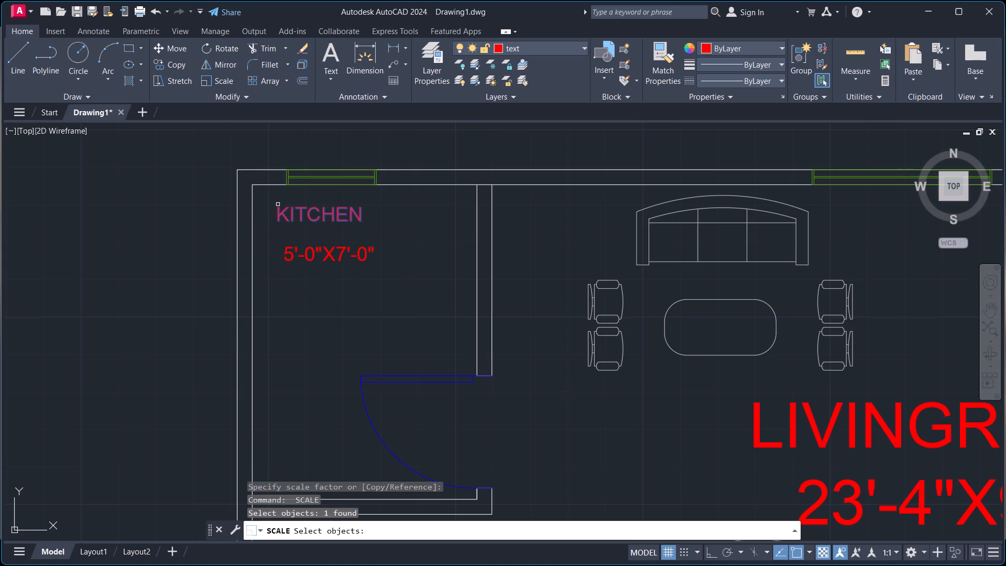
{"action": "key", "text": "space"}
{"action": "left_click", "coordinate": [278, 205]}
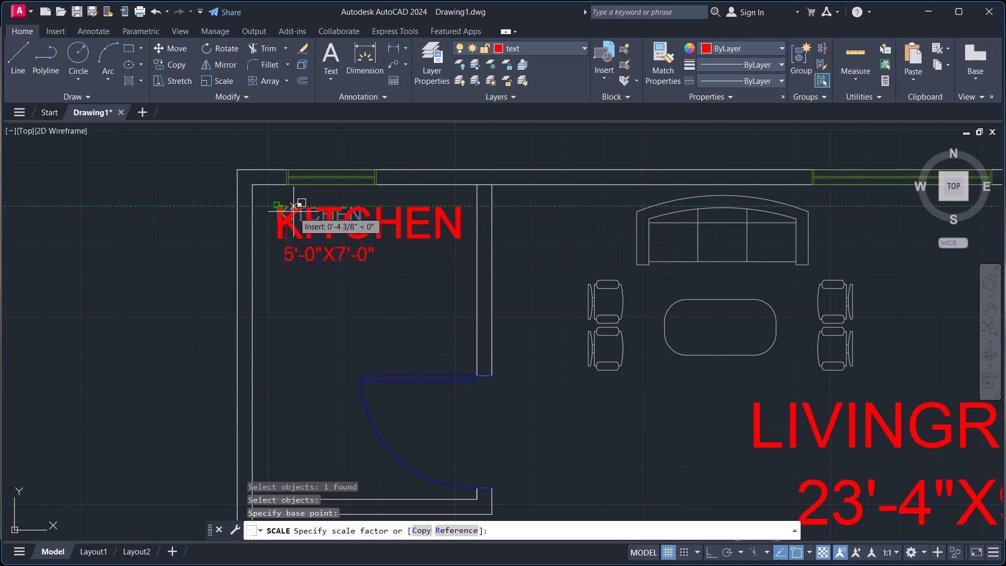
{"action": "left_click", "coordinate": [292, 209]}
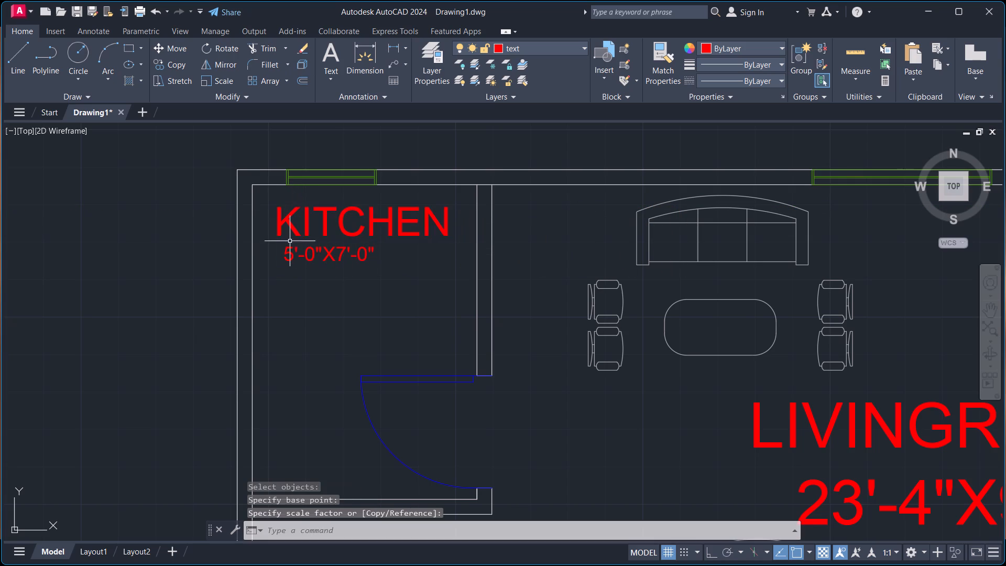
Scale up the 5'-0"X7'-0" size text below the KITCHEN label from its own insertion point.
{"action": "left_click", "coordinate": [289, 246]}
{"action": "key", "text": "space"}
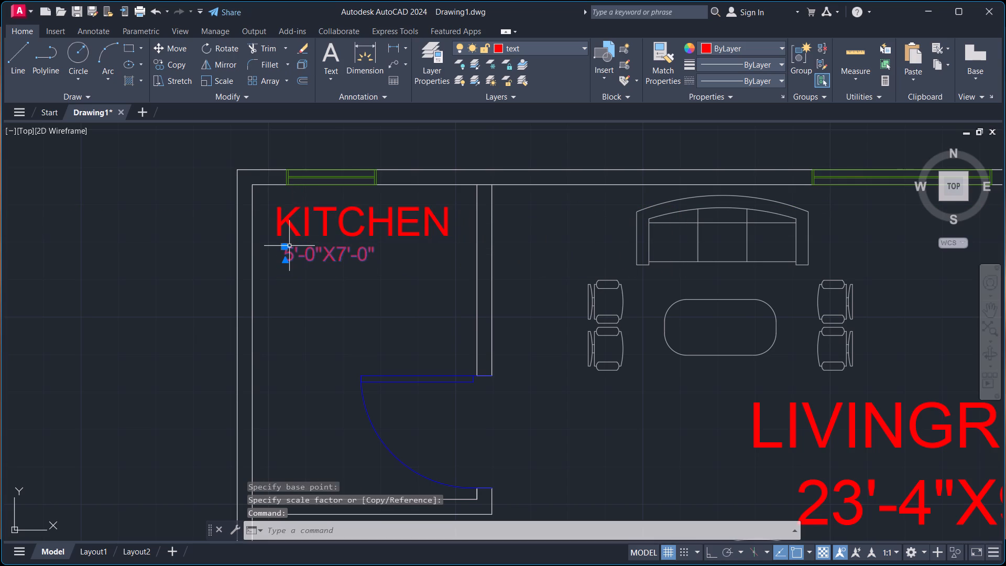
{"action": "left_click", "coordinate": [285, 246]}
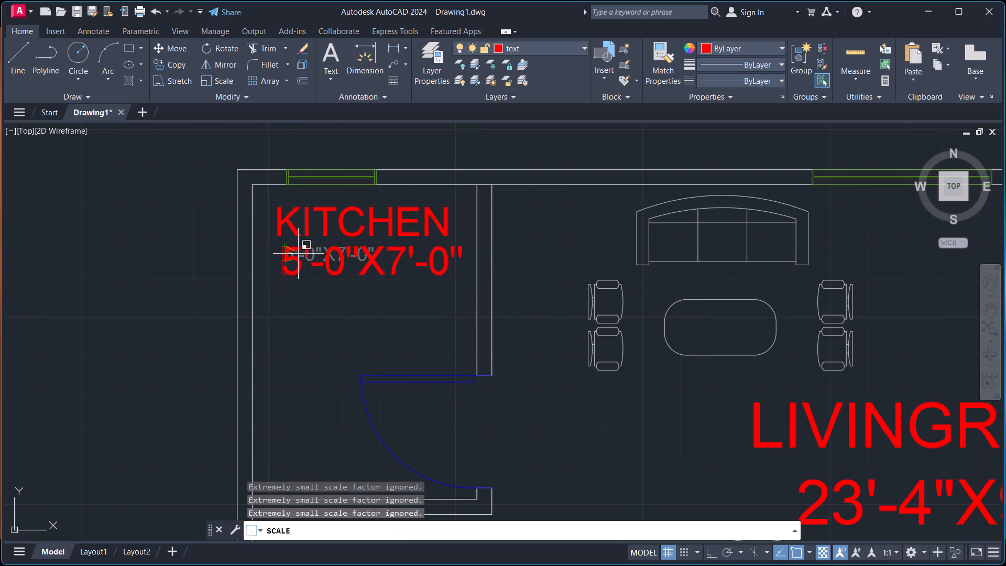
{"action": "left_click", "coordinate": [298, 253]}
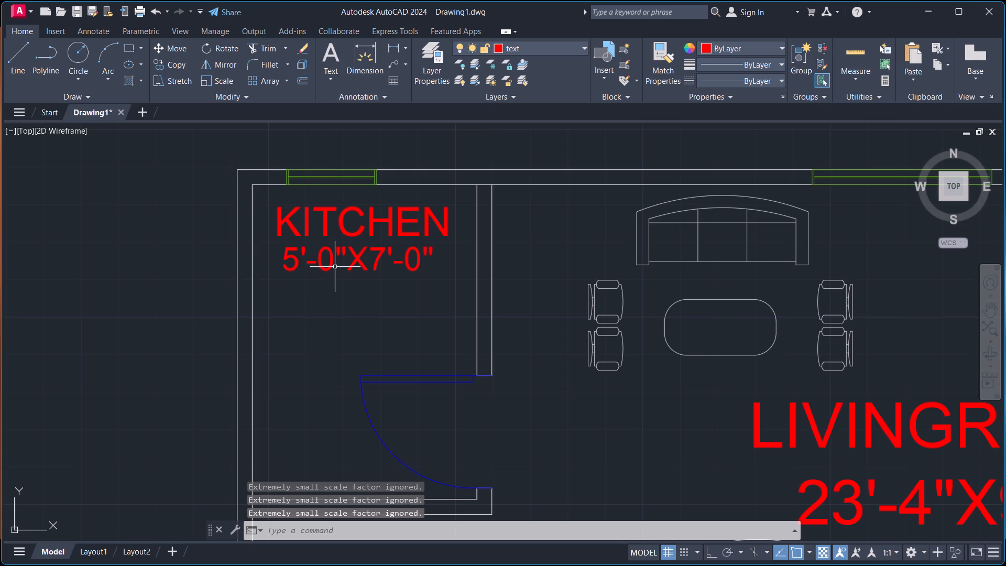
Start a multiline text reading POOJA inside the small northeast room, beside its short wall stub.
{"action": "scroll", "coordinate": [336, 267], "scroll_direction": "down", "scroll_amount": 1}
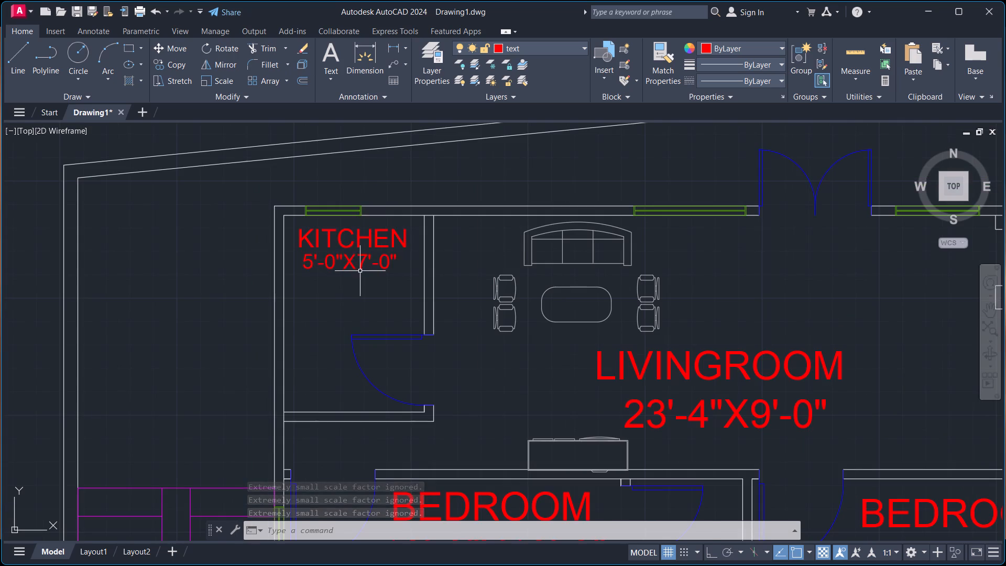
{"action": "scroll", "coordinate": [360, 271], "scroll_direction": "down", "scroll_amount": 2}
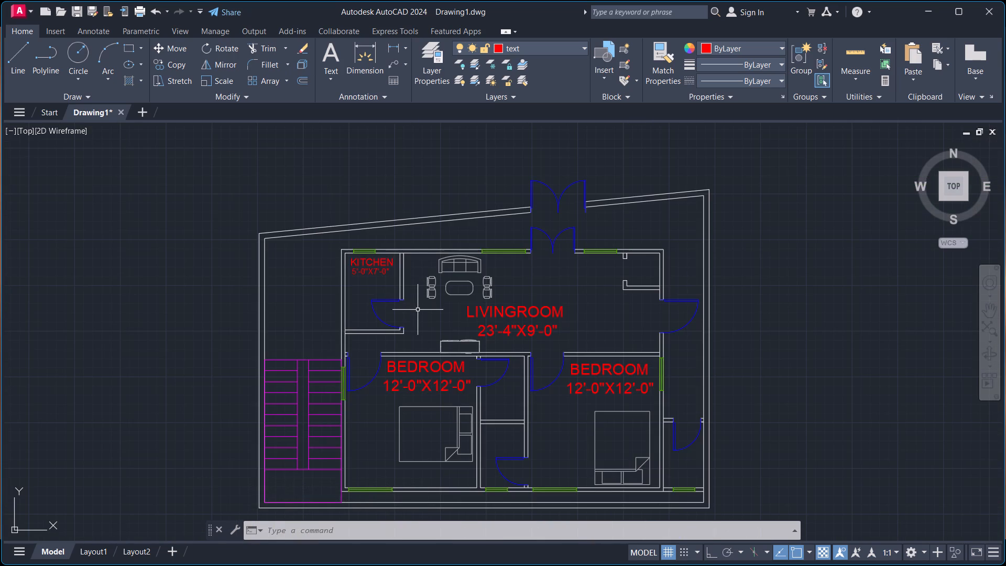
{"action": "middle_click_drag", "start_coordinate": [418, 310], "coordinate": [331, 306]}
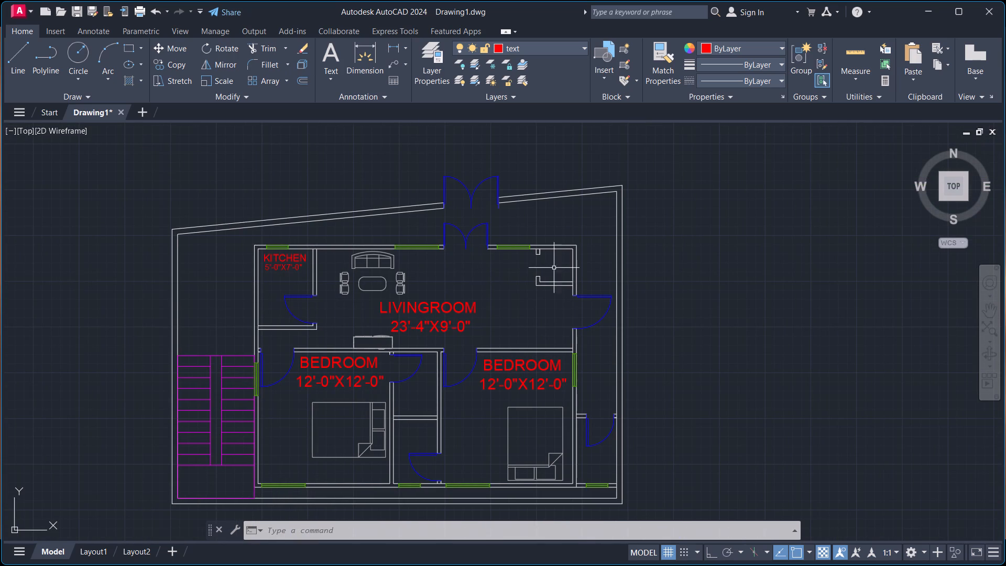
{"action": "scroll", "coordinate": [556, 265], "scroll_direction": "up", "scroll_amount": 2}
{"action": "scroll", "coordinate": [547, 260], "scroll_direction": "down", "scroll_amount": 1}
{"action": "middle_click_drag", "start_coordinate": [548, 255], "coordinate": [546, 255]}
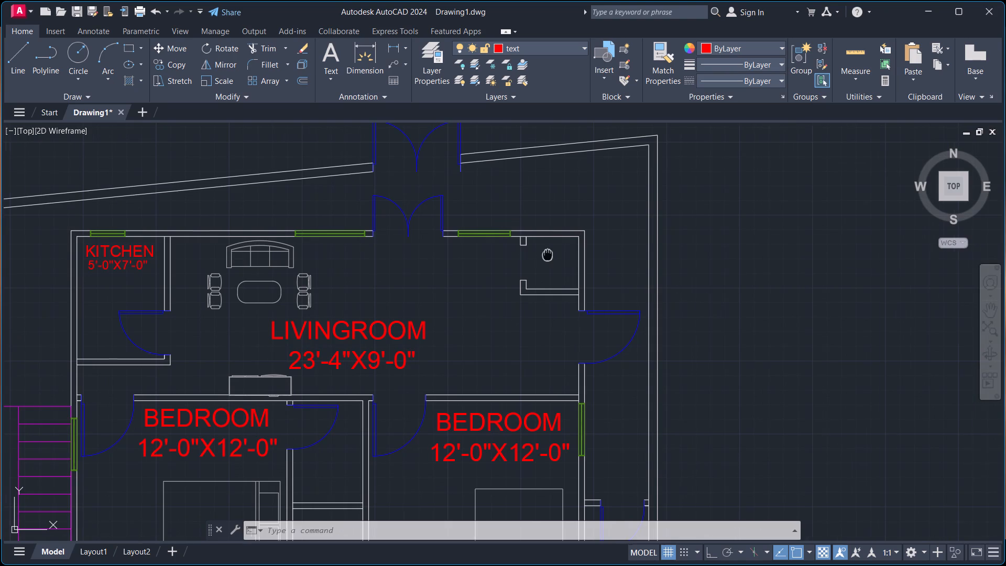
{"action": "middle_click_drag", "start_coordinate": [546, 255], "coordinate": [504, 251]}
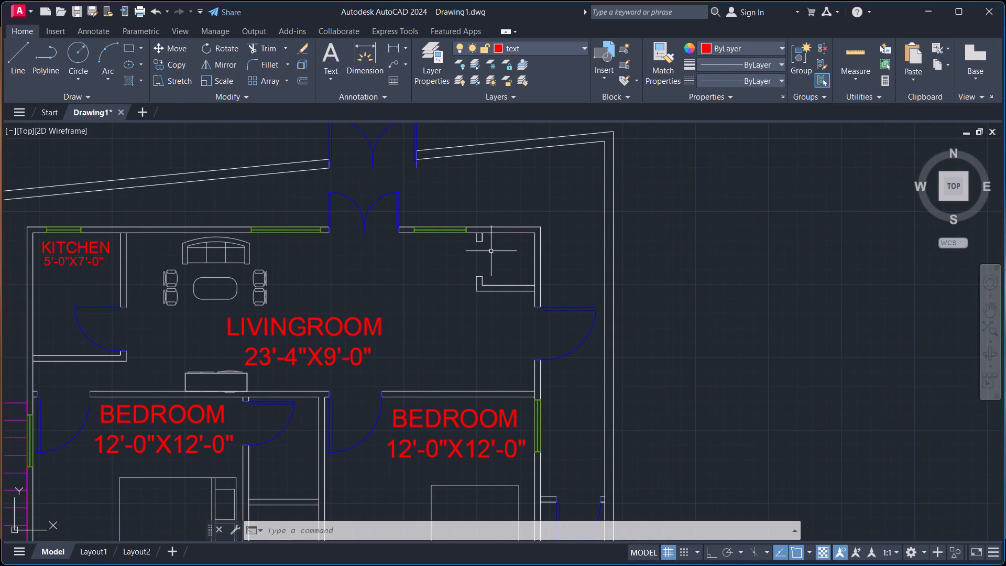
{"action": "type", "text": "MT"}
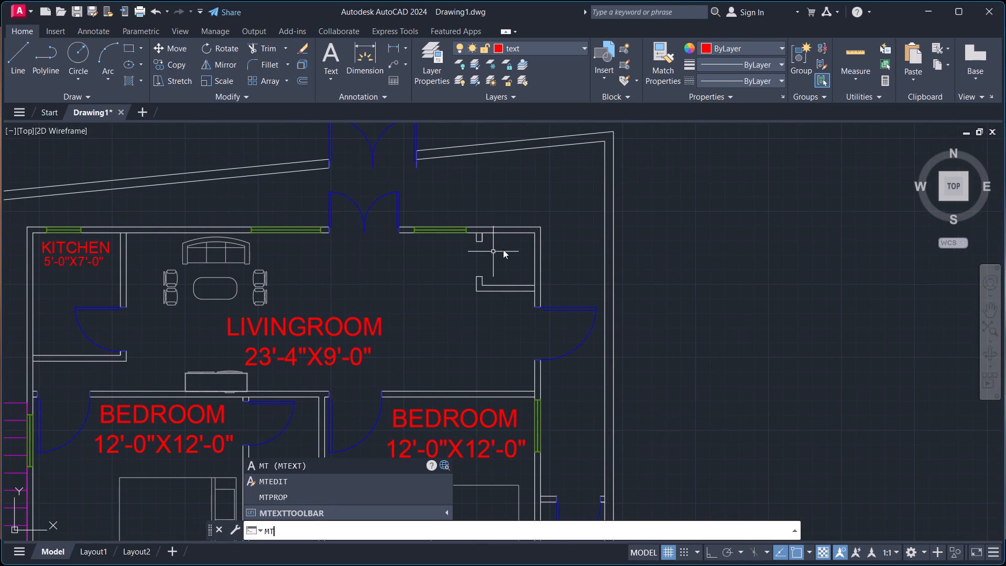
{"action": "key", "text": "Return"}
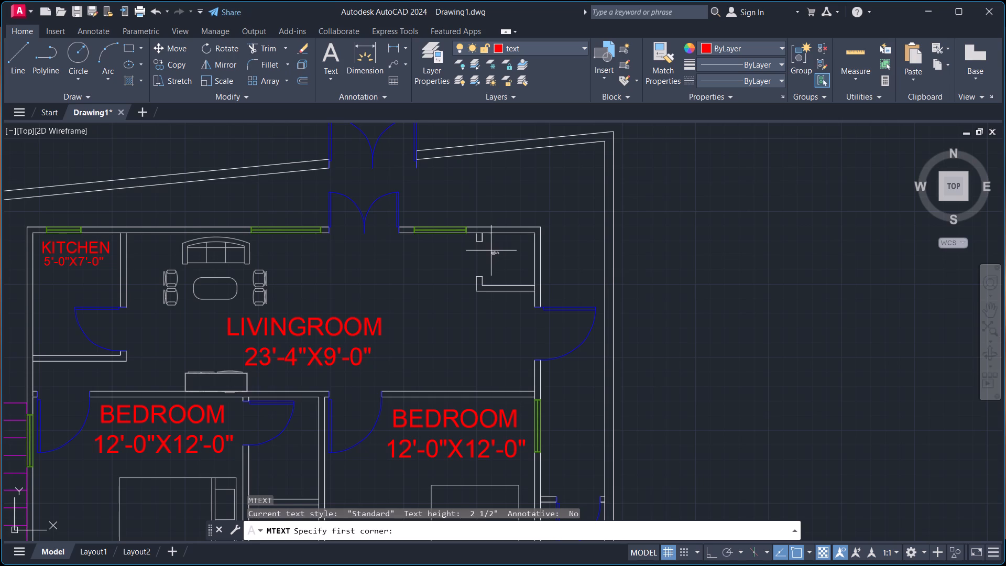
{"action": "left_click", "coordinate": [491, 251]}
{"action": "left_click", "coordinate": [490, 243]}
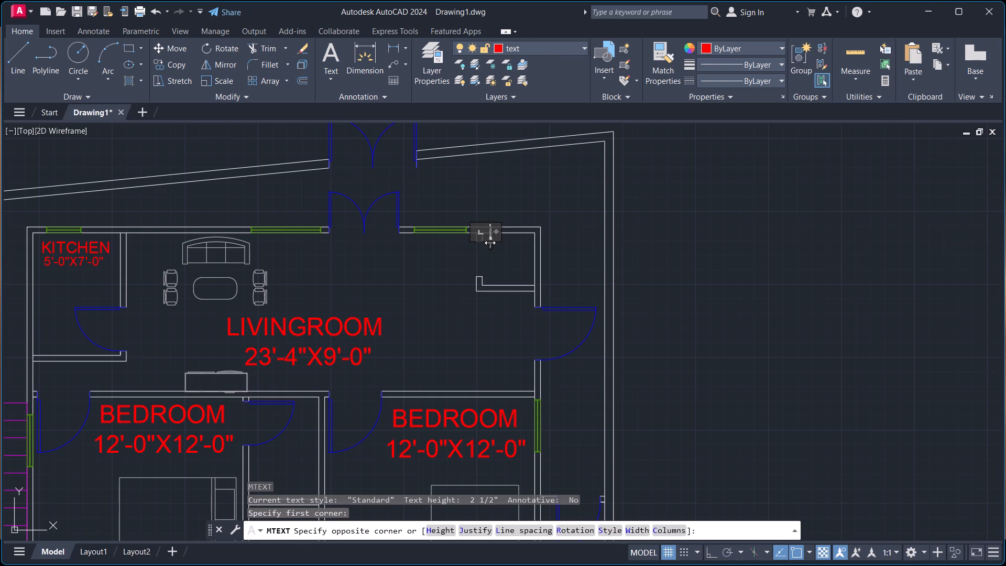
{"action": "type", "text": "POOJA"}
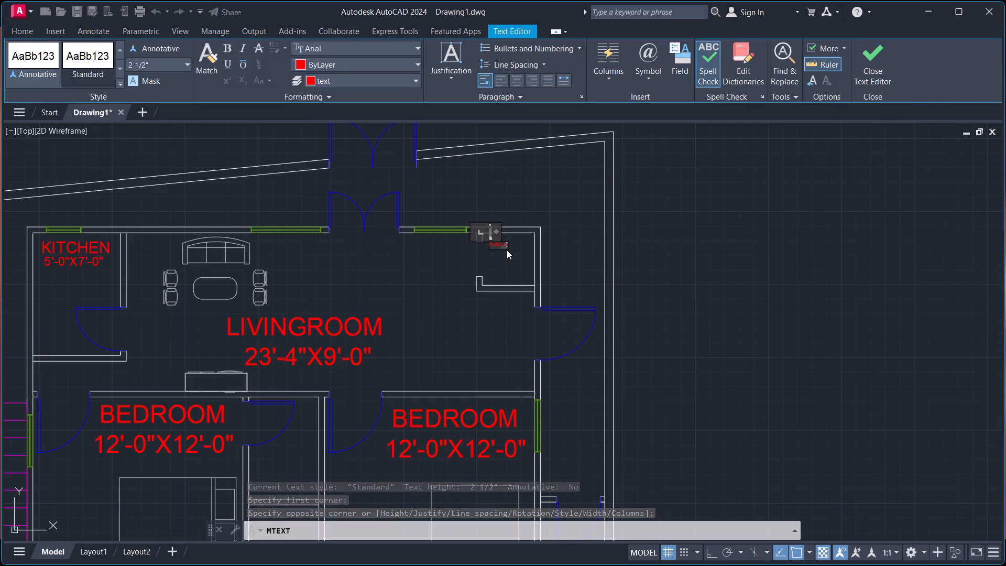
Add the second line 3'-0"X3'-0" below POOJA in the same multiline text and save it.
{"action": "key", "text": "Return"}
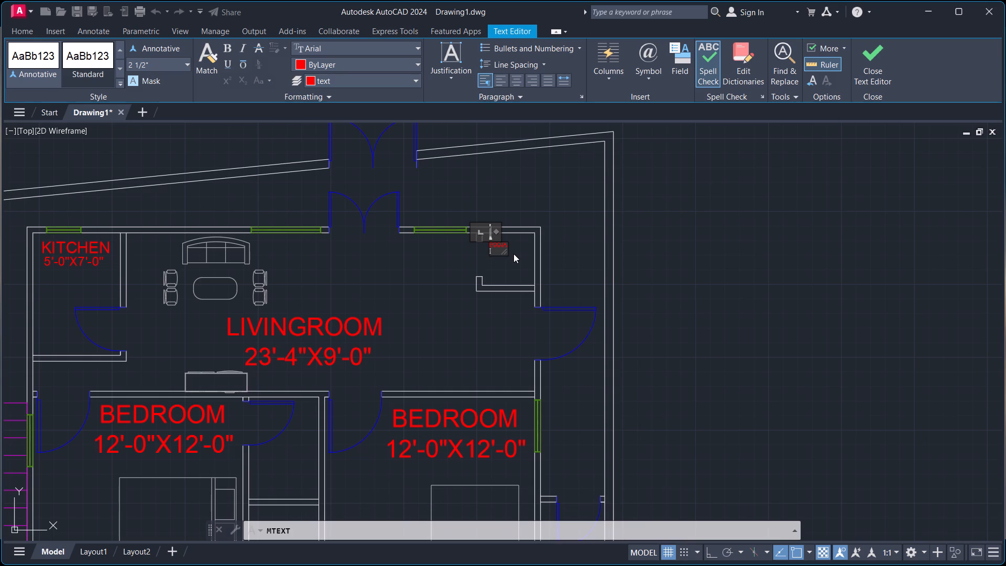
{"action": "key", "text": "3"}
{"action": "key", "text": "apostrophe"}
{"action": "type", "text": "-0"}
{"action": "key", "text": "shift+quotedbl"}
{"action": "type", "text": "X3"}
{"action": "key", "text": "apostrophe"}
{"action": "type", "text": "-0\""}
{"action": "scroll", "coordinate": [531, 247], "scroll_direction": "up", "scroll_amount": 3}
{"action": "double_click", "coordinate": [476, 257]}
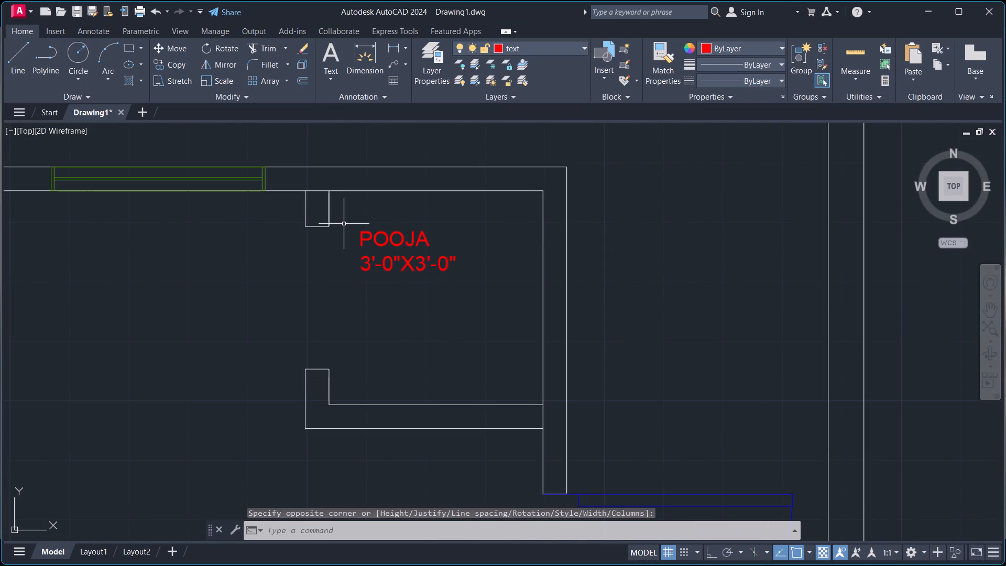
Copy the POOJA 3'-0"X3'-0" text from its insertion point into the northern small room between the two bedrooms.
{"action": "left_click_drag", "start_coordinate": [343, 224], "coordinate": [346, 230]}
{"action": "left_click", "coordinate": [479, 320]}
{"action": "type", "text": "CO"}
{"action": "key", "text": "Return"}
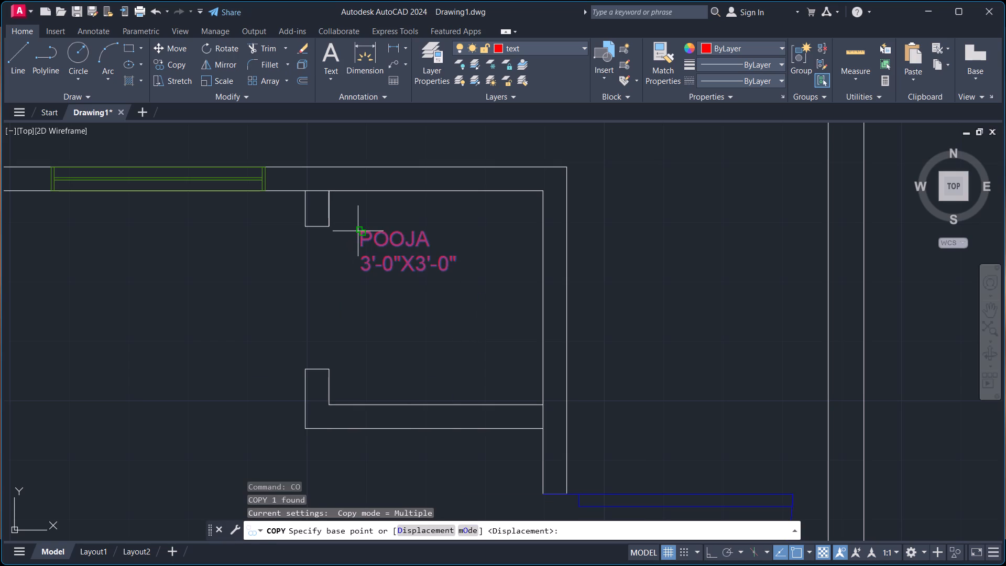
{"action": "left_click", "coordinate": [358, 231]}
{"action": "scroll", "coordinate": [431, 245], "scroll_direction": "down", "scroll_amount": 4}
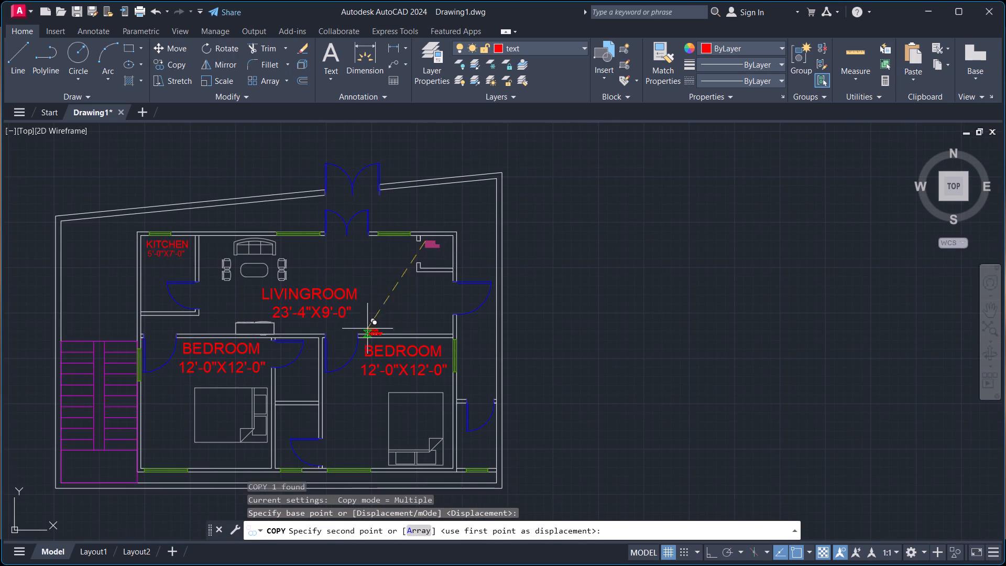
{"action": "scroll", "coordinate": [296, 378], "scroll_direction": "up", "scroll_amount": 2}
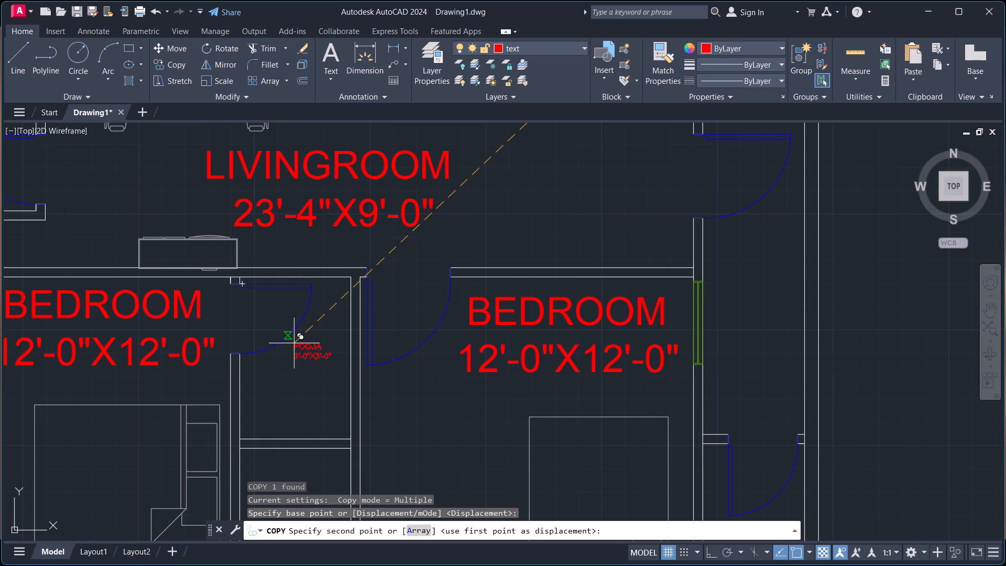
{"action": "left_click", "coordinate": [294, 343]}
Place another copy of the POOJA text in the southern small room between the bedrooms, above its door.
{"action": "scroll", "coordinate": [311, 374], "scroll_direction": "down", "scroll_amount": 1}
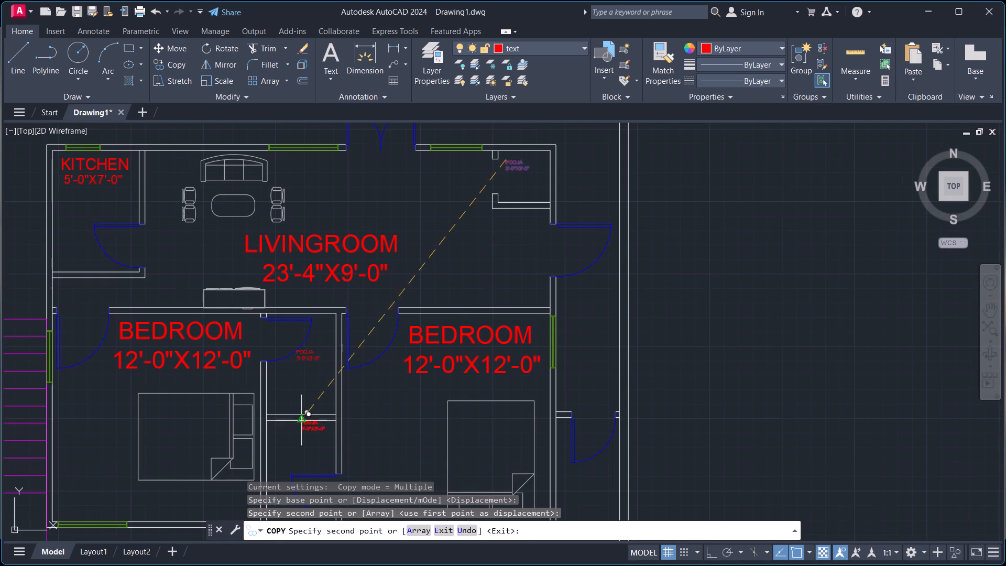
{"action": "scroll", "coordinate": [304, 429], "scroll_direction": "down", "scroll_amount": 1}
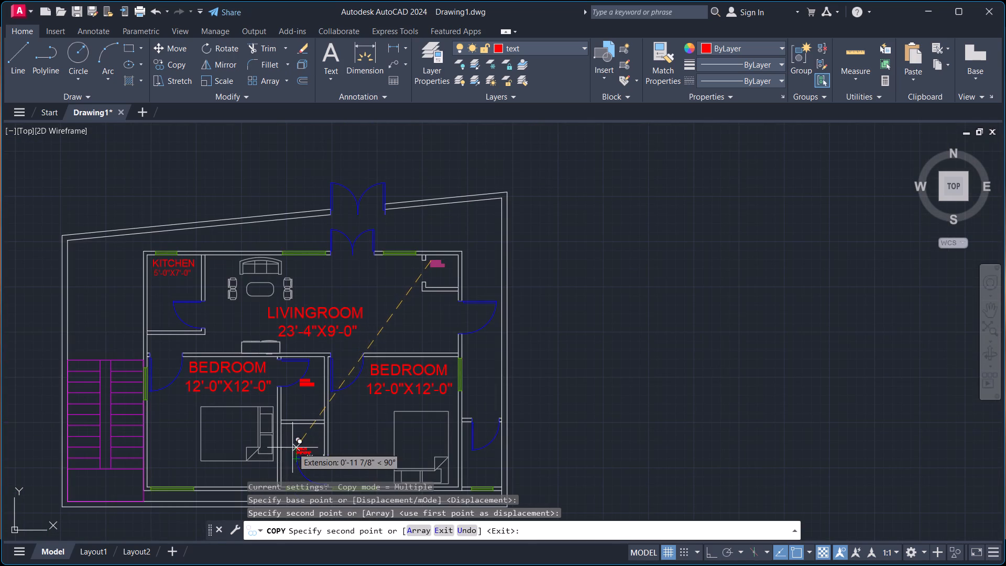
{"action": "middle_click_drag", "start_coordinate": [292, 447], "coordinate": [352, 370]}
{"action": "scroll", "coordinate": [351, 375], "scroll_direction": "up", "scroll_amount": 3}
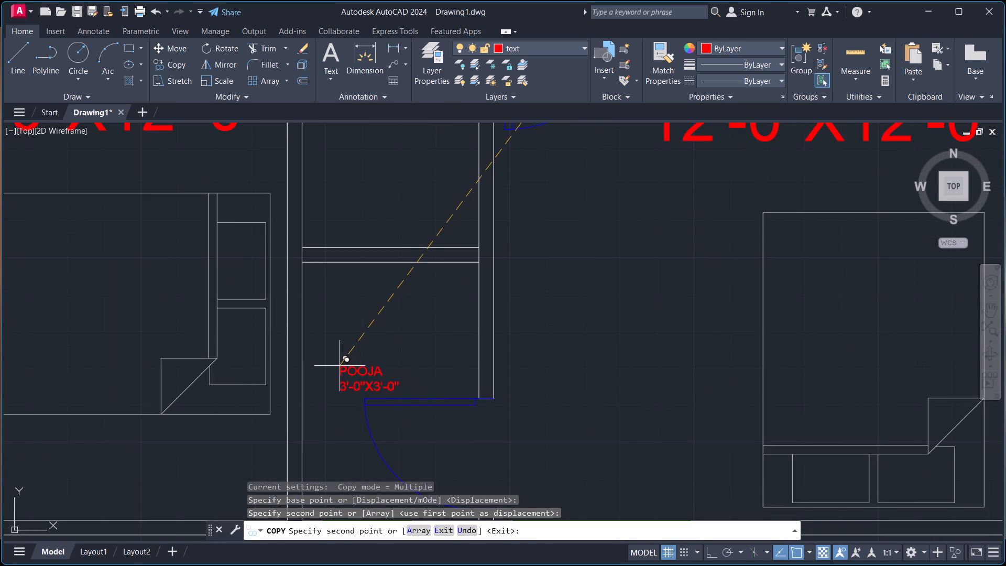
{"action": "left_click", "coordinate": [336, 360]}
Place a third copy of the POOJA text in the small southeast room below its door swing and end the copying.
{"action": "scroll", "coordinate": [404, 342], "scroll_direction": "down", "scroll_amount": 3}
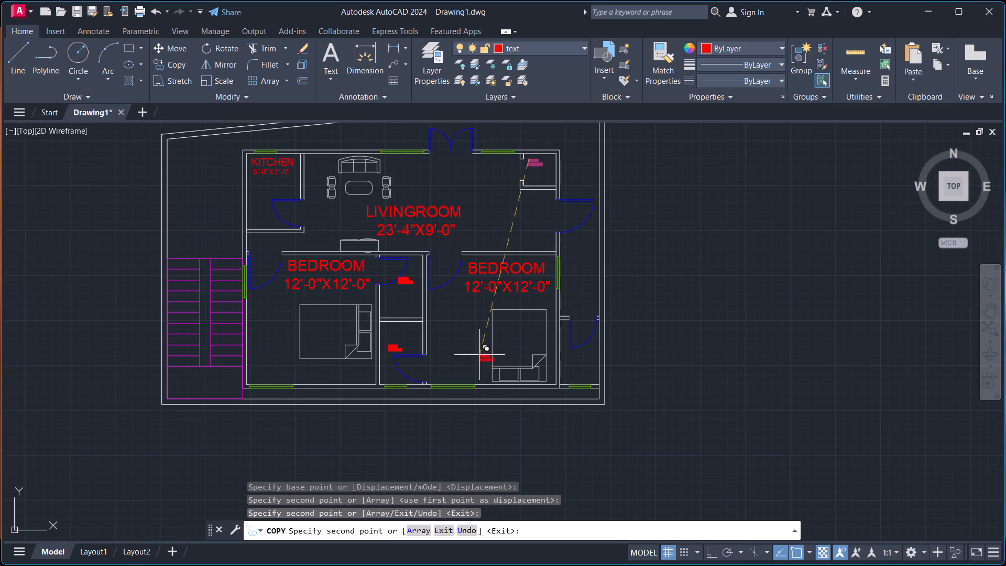
{"action": "middle_click_drag", "start_coordinate": [571, 371], "coordinate": [456, 323]}
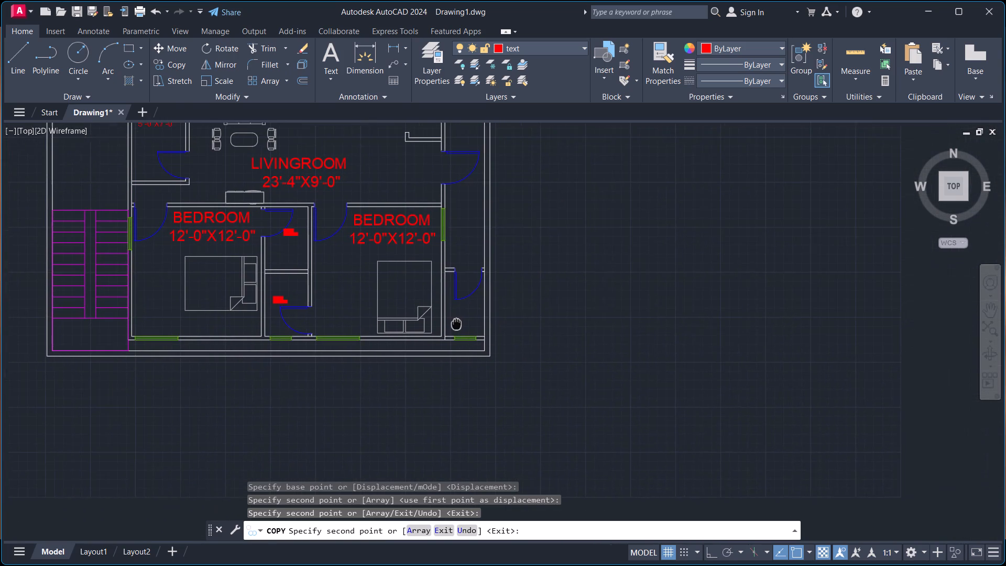
{"action": "middle_click_drag", "start_coordinate": [456, 323], "coordinate": [454, 325]}
{"action": "scroll", "coordinate": [471, 317], "scroll_direction": "up", "scroll_amount": 3}
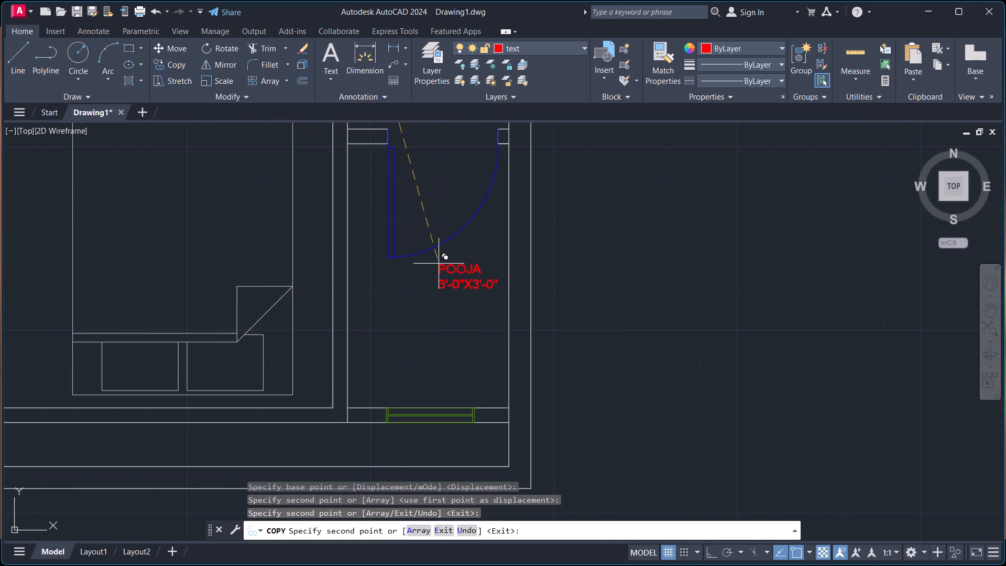
{"action": "left_click", "coordinate": [421, 263]}
{"action": "scroll", "coordinate": [628, 271], "scroll_direction": "down", "scroll_amount": 3}
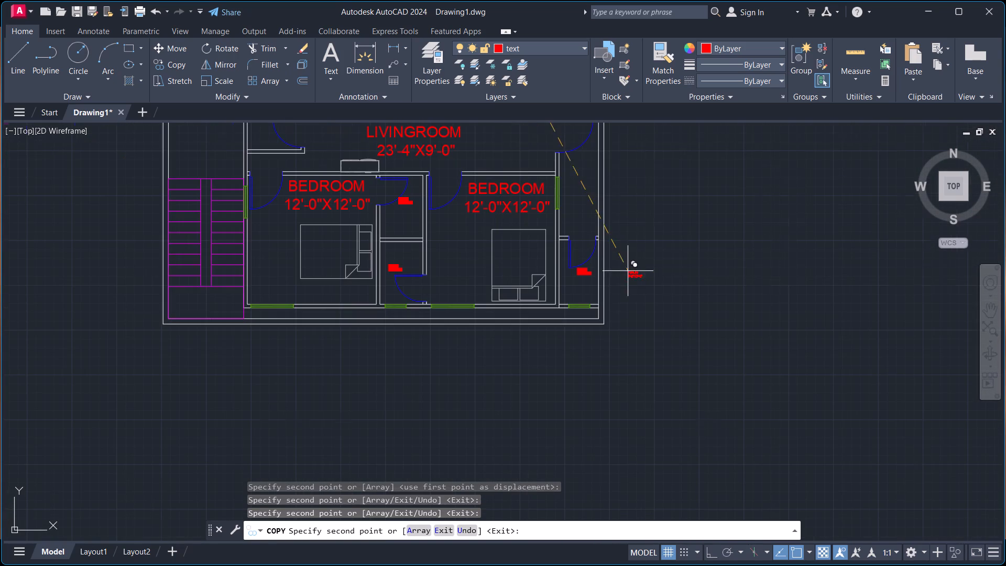
{"action": "key", "text": "Escape"}
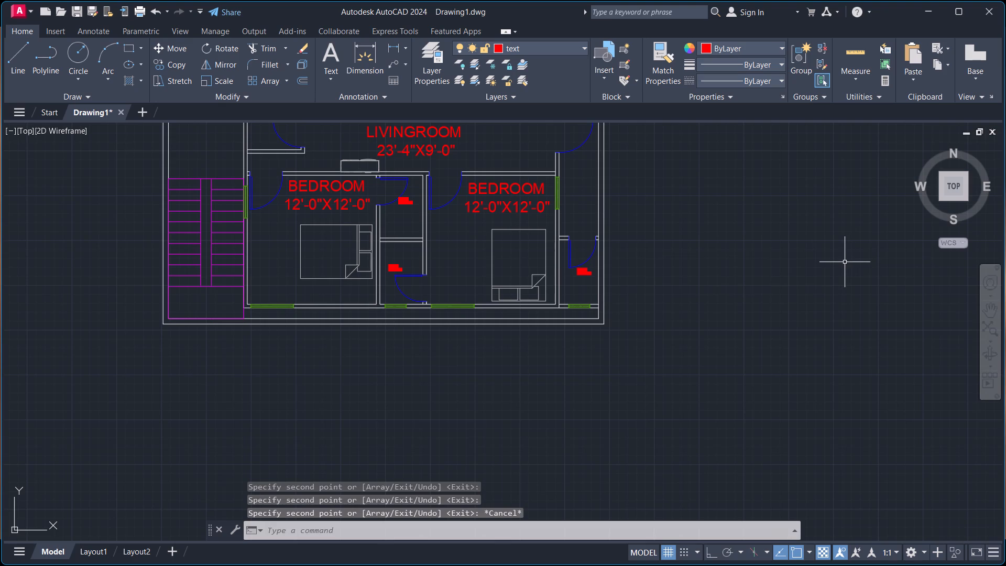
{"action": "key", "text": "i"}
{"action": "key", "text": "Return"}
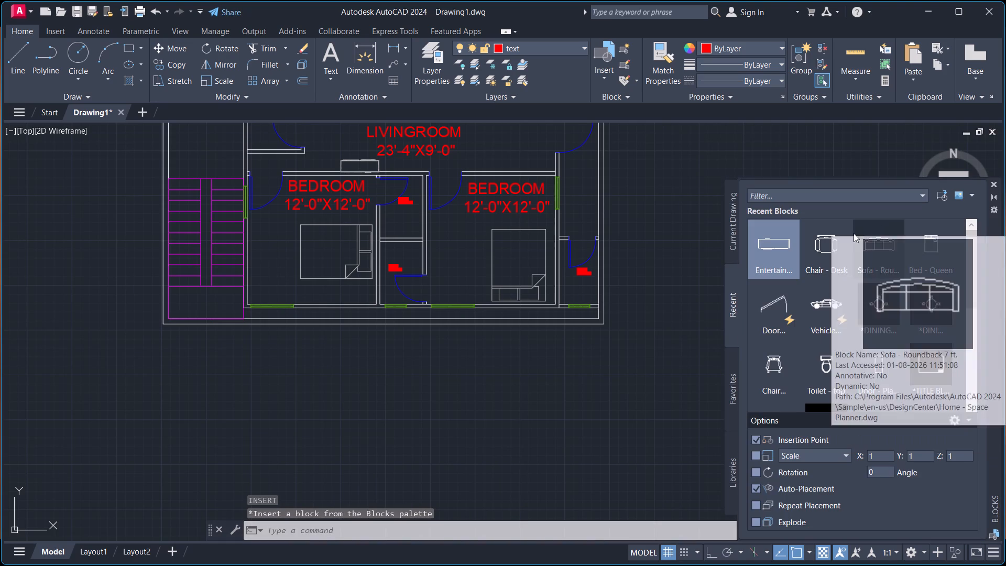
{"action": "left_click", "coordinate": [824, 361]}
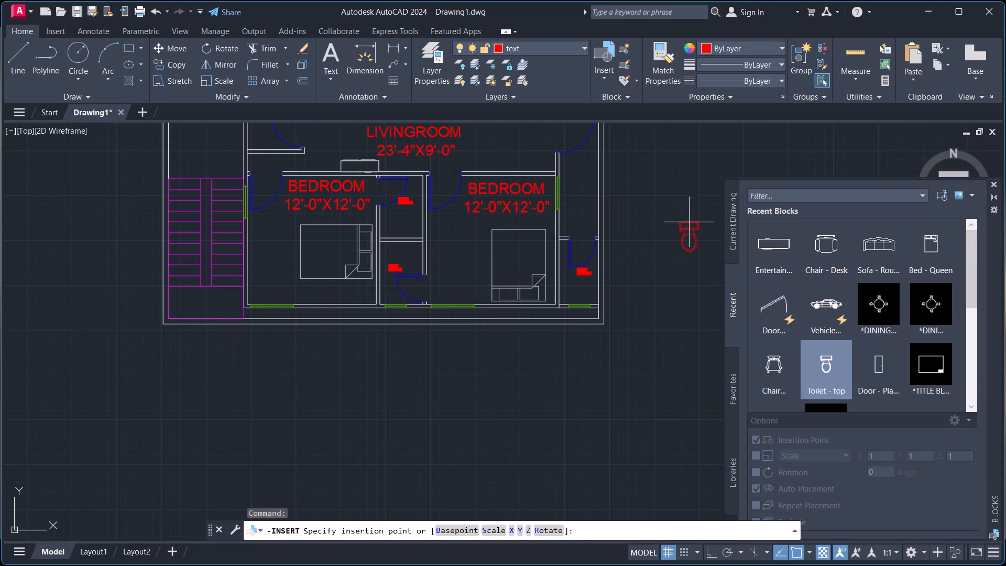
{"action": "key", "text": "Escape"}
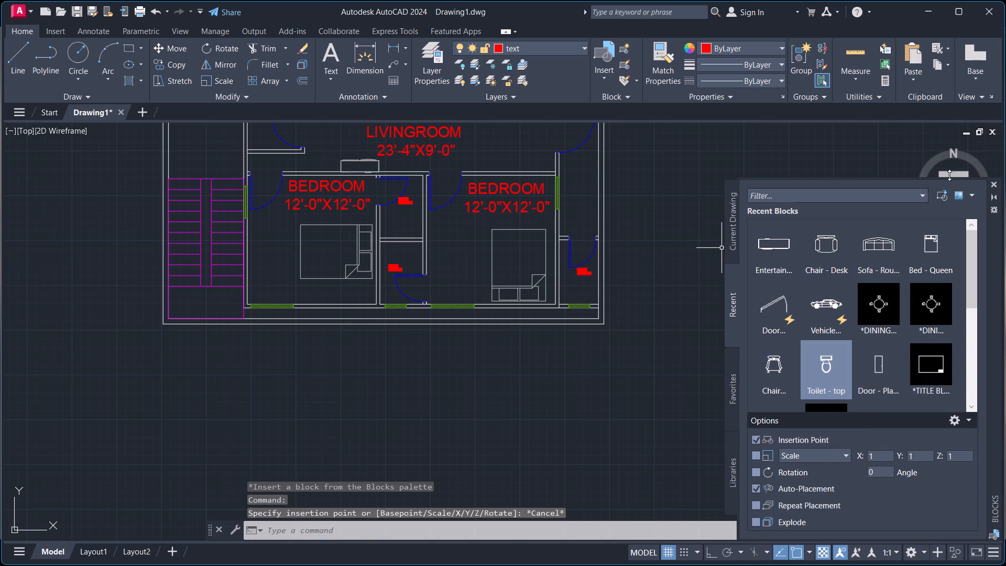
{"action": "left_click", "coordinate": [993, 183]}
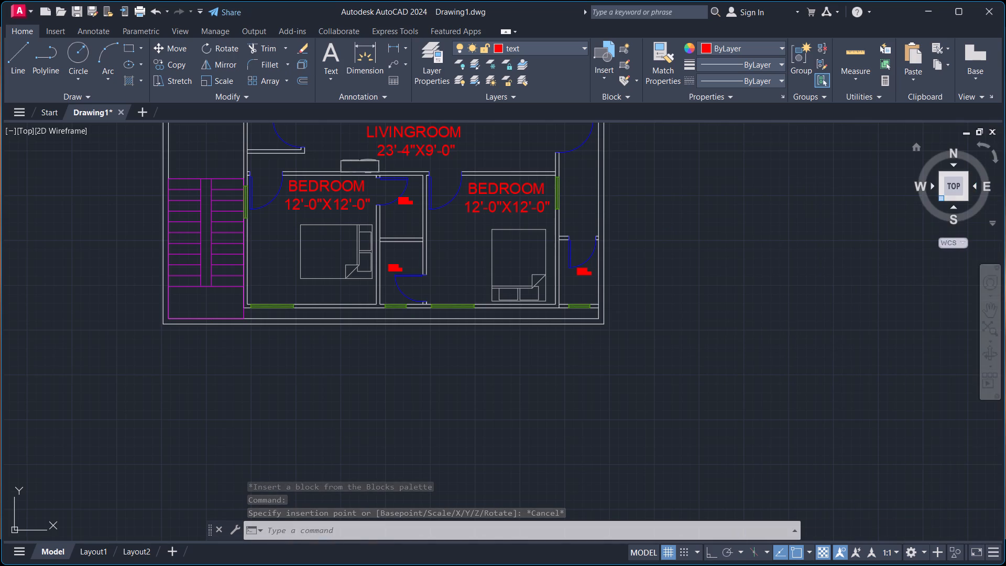
Make the furniture layer the current layer.
{"action": "left_click", "coordinate": [562, 50]}
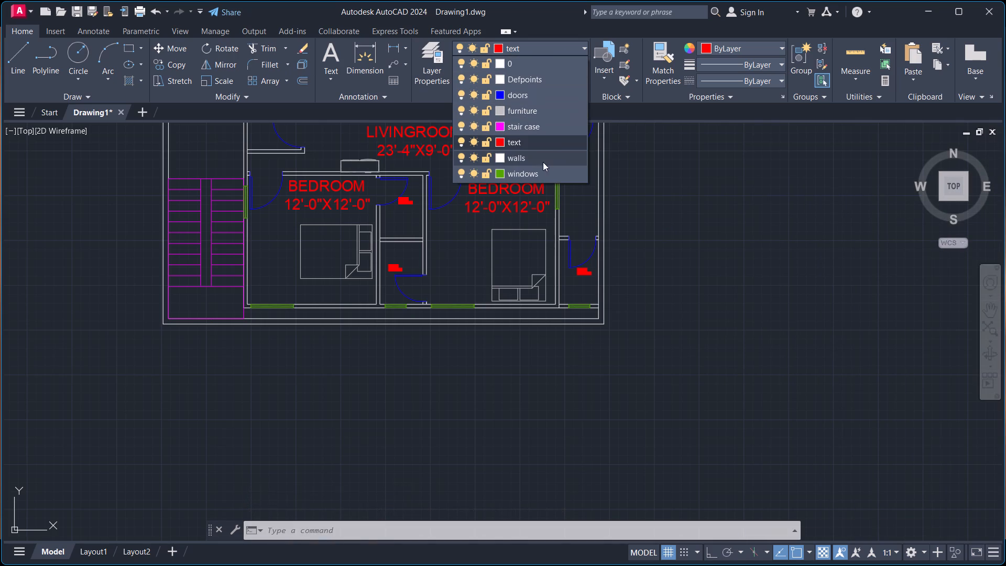
{"action": "left_click", "coordinate": [542, 156]}
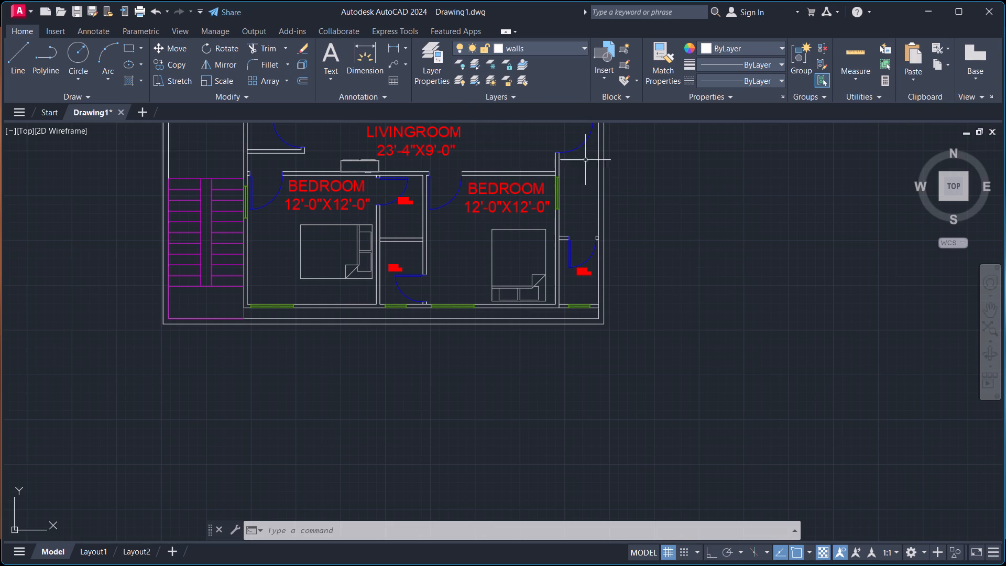
{"action": "left_click", "coordinate": [537, 47]}
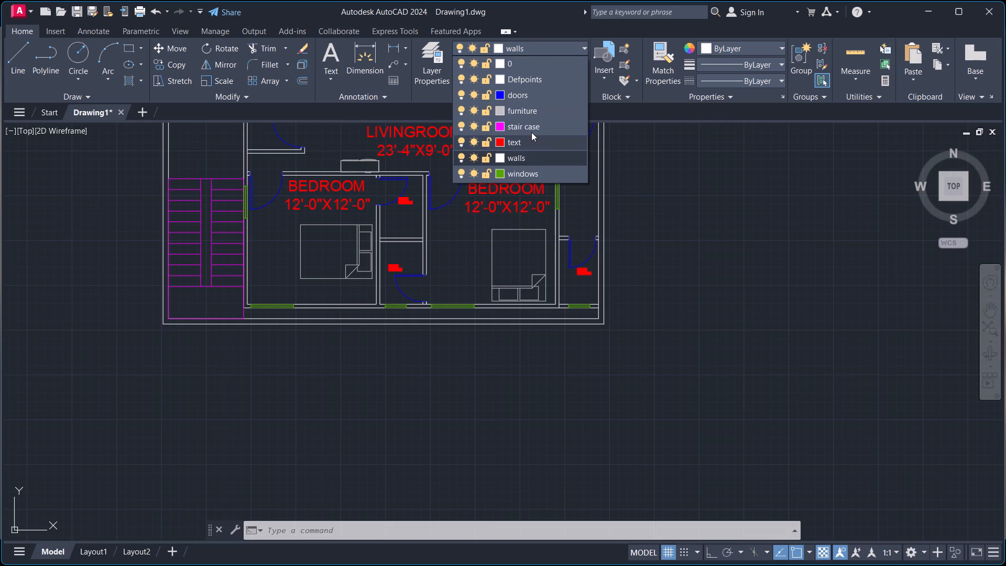
{"action": "left_click", "coordinate": [538, 111]}
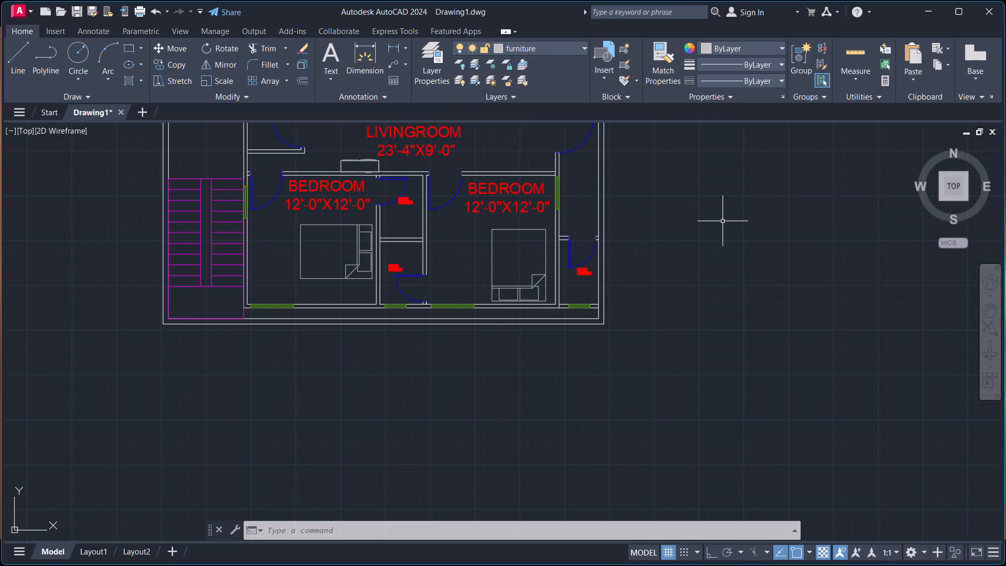
Insert the recent Toilet - top block in the empty space east of the floor plan and close the block palette.
{"action": "key", "text": "i"}
{"action": "key", "text": "Return"}
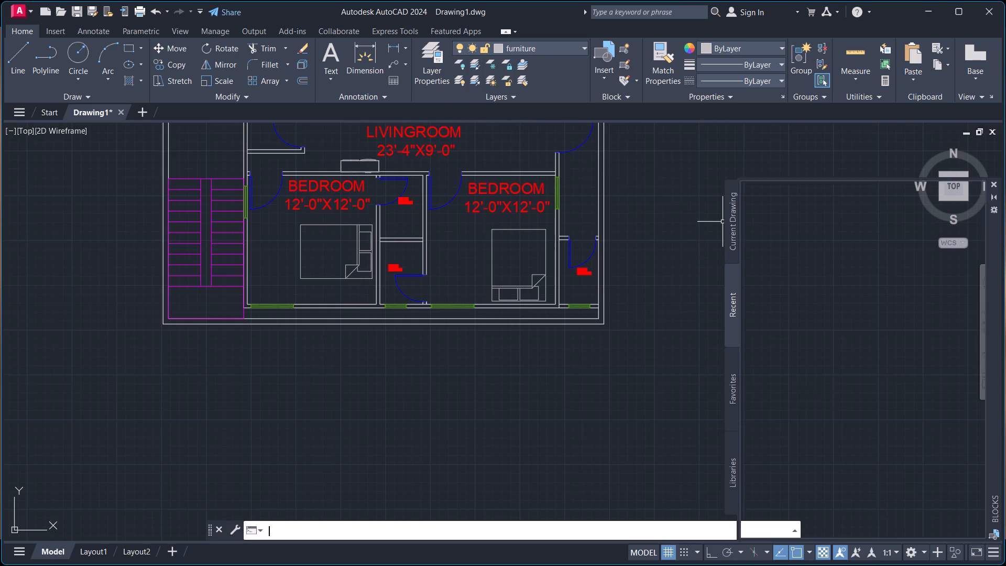
{"action": "left_click", "coordinate": [826, 372]}
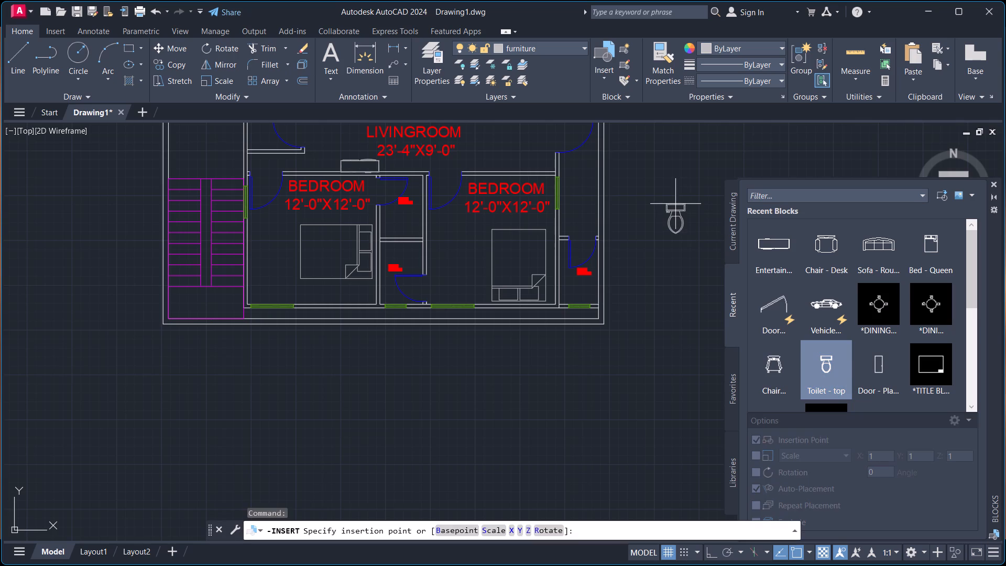
{"action": "left_click", "coordinate": [673, 202]}
{"action": "left_click", "coordinate": [991, 185]}
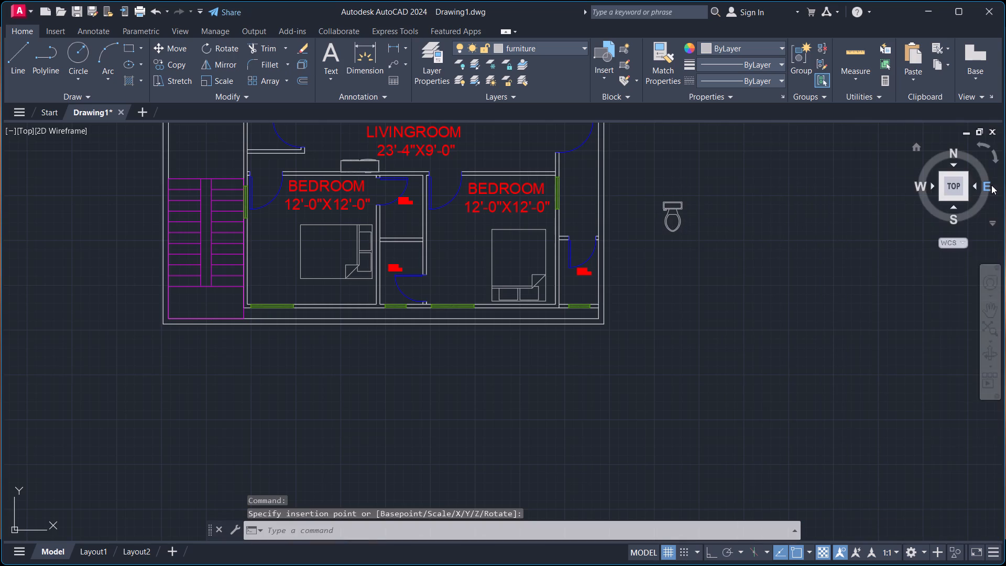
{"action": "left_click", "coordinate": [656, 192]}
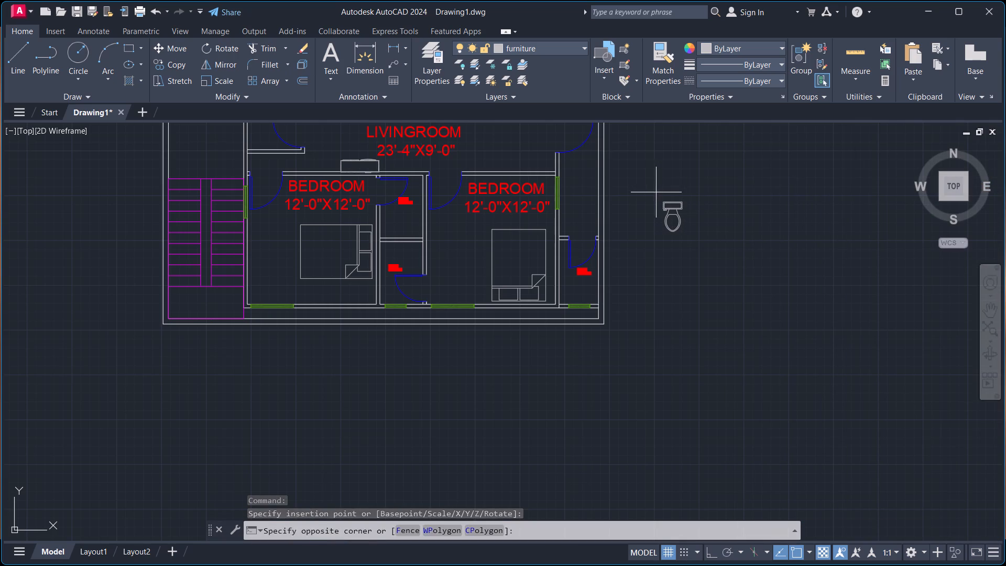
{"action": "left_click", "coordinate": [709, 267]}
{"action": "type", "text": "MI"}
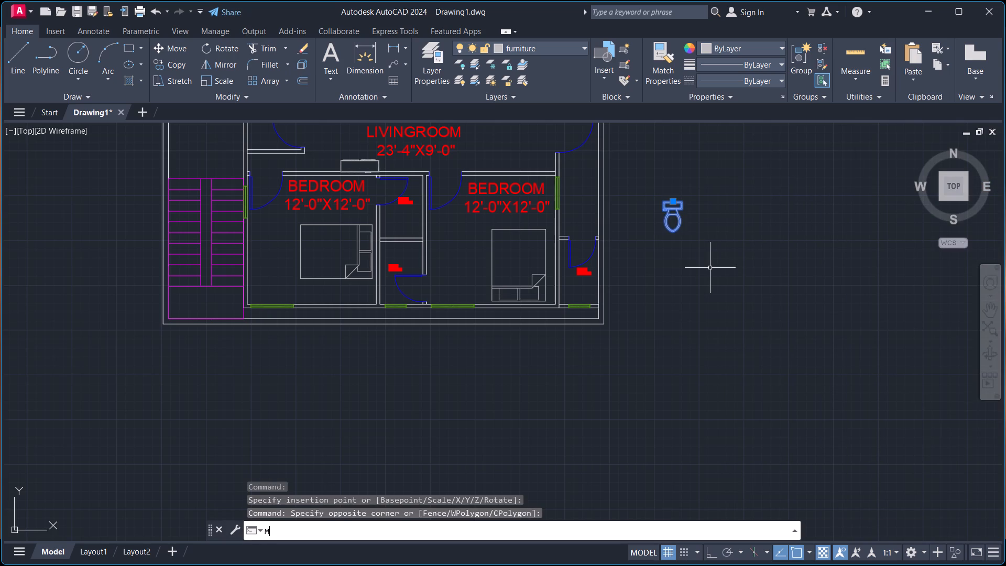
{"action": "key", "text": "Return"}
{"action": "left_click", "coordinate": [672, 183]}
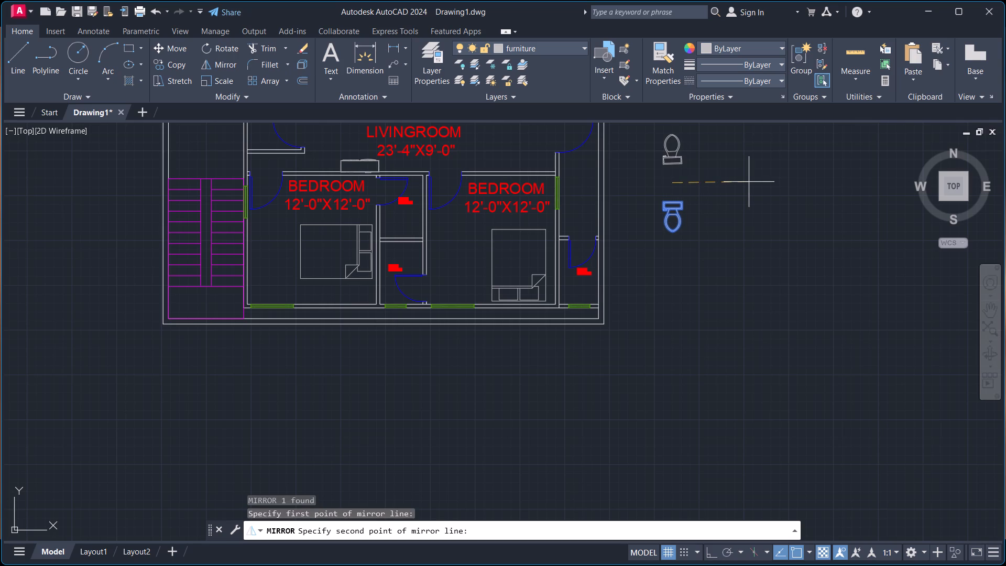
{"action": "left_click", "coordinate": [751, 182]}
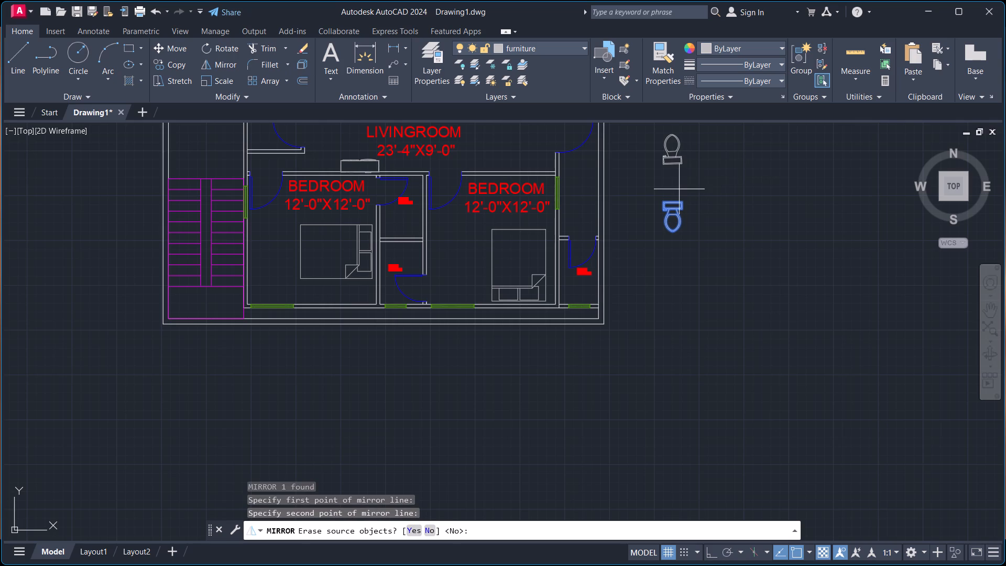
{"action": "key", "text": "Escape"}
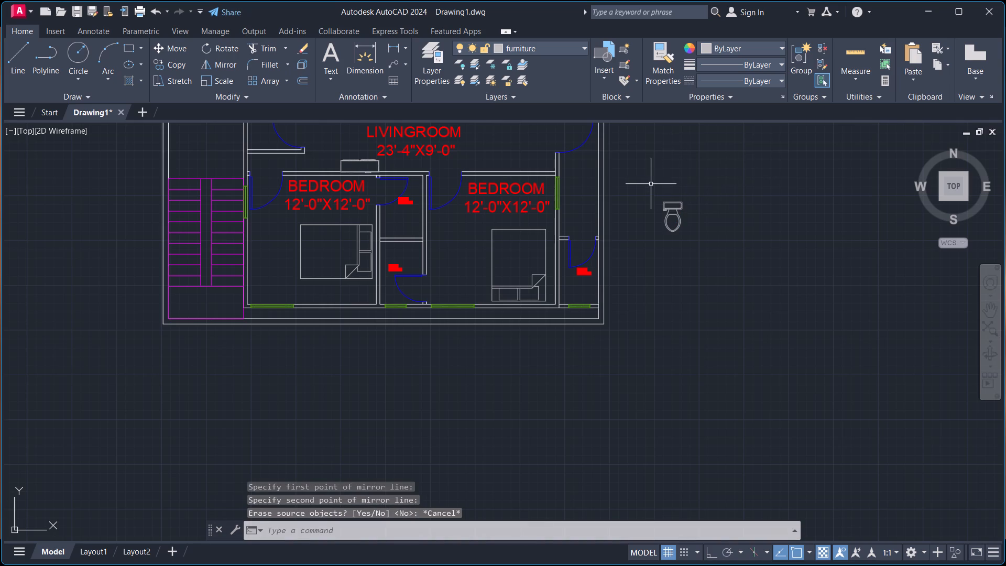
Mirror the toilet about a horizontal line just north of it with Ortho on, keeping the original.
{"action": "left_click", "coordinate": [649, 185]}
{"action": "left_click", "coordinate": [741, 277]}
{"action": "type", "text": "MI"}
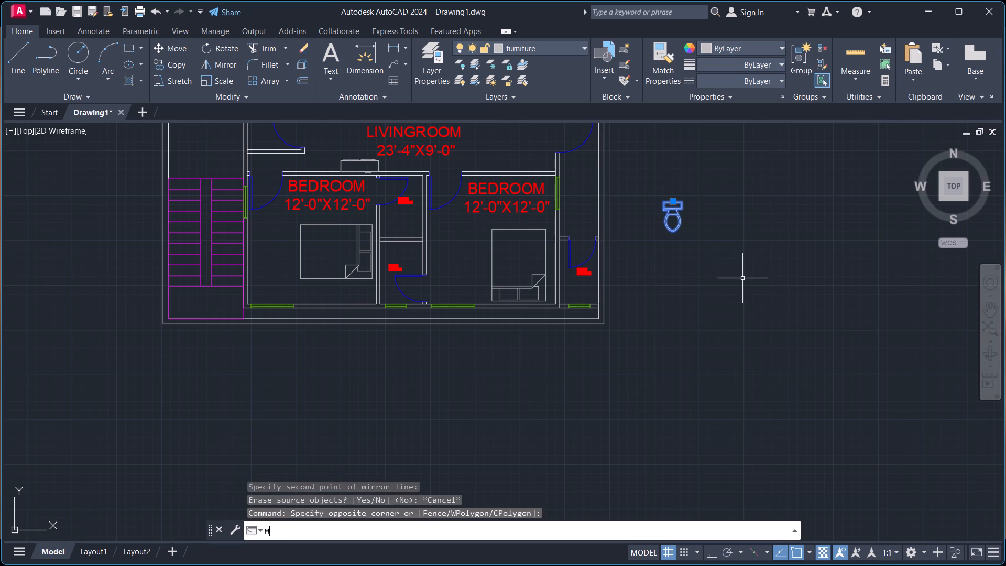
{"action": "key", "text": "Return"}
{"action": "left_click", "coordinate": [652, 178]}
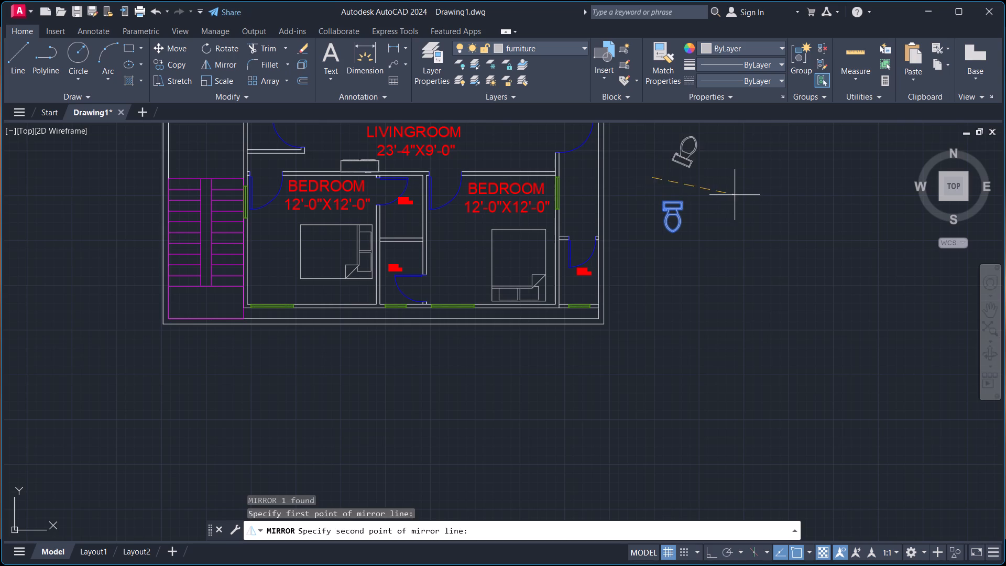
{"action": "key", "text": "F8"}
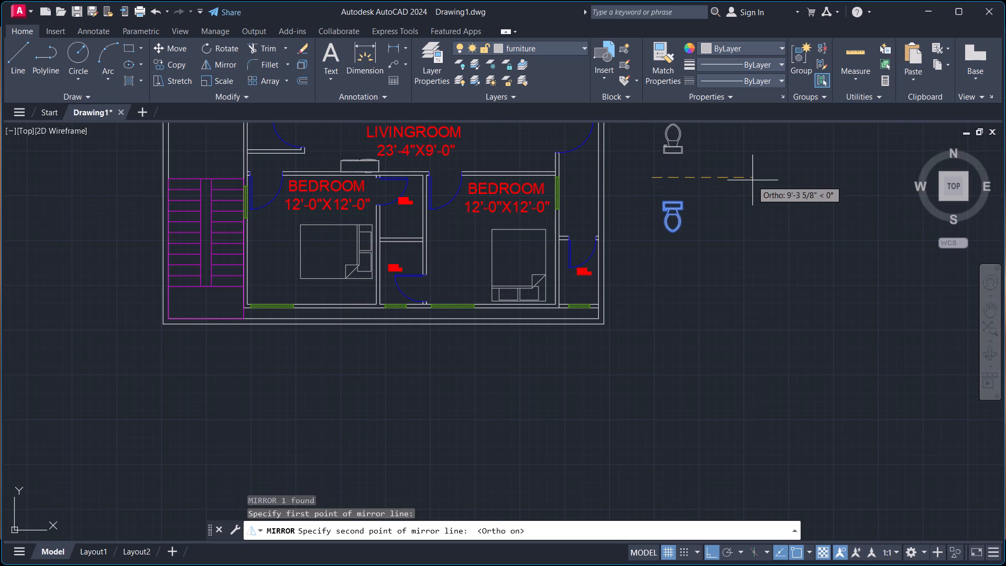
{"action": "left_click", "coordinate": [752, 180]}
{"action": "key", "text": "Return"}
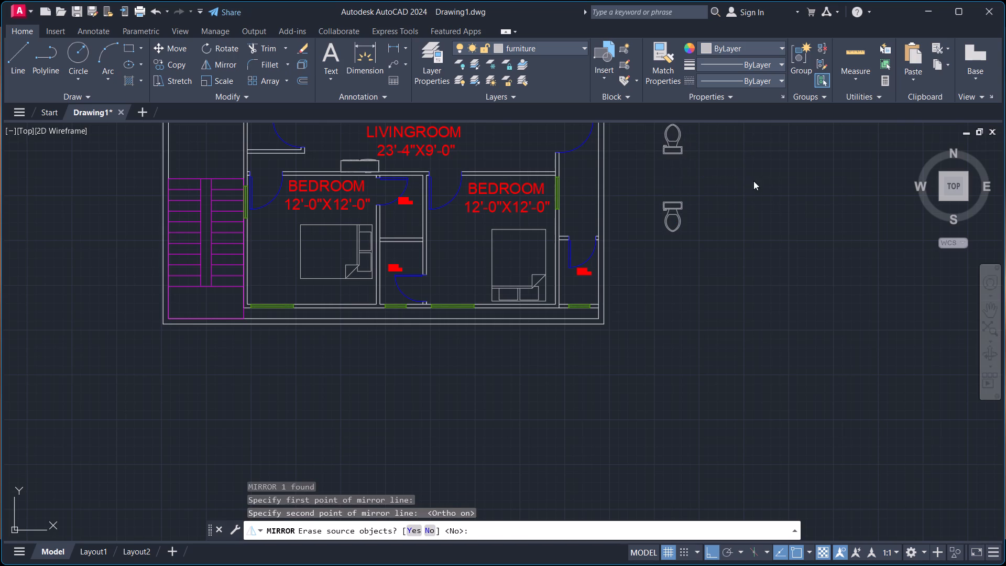
Scale the southern toilet down slightly by eye from the midpoint of its tank's back edge.
{"action": "left_click", "coordinate": [654, 198]}
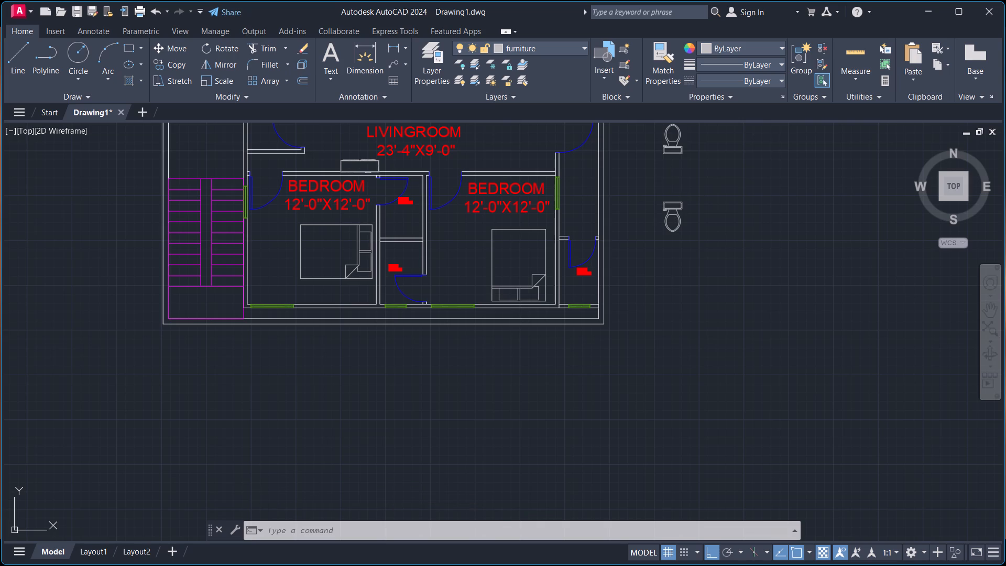
{"action": "left_click", "coordinate": [712, 242]}
{"action": "type", "text": "SC"}
{"action": "key", "text": "Return"}
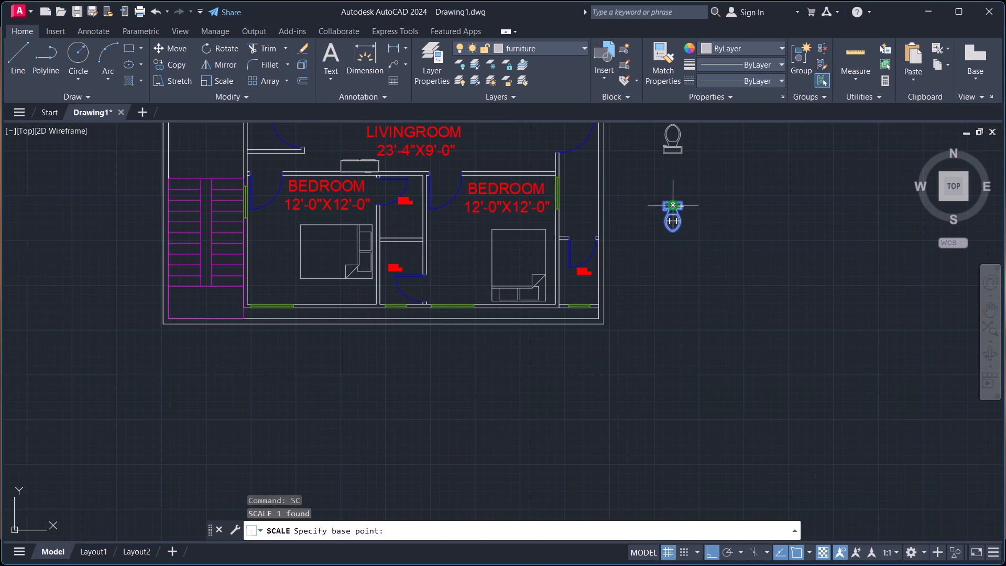
{"action": "left_click", "coordinate": [672, 200]}
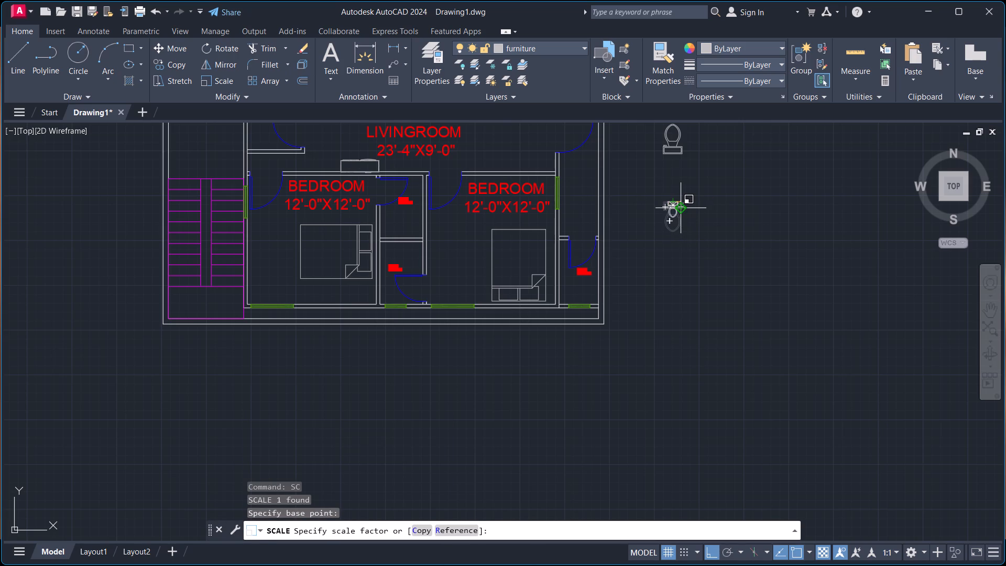
{"action": "left_click", "coordinate": [684, 213]}
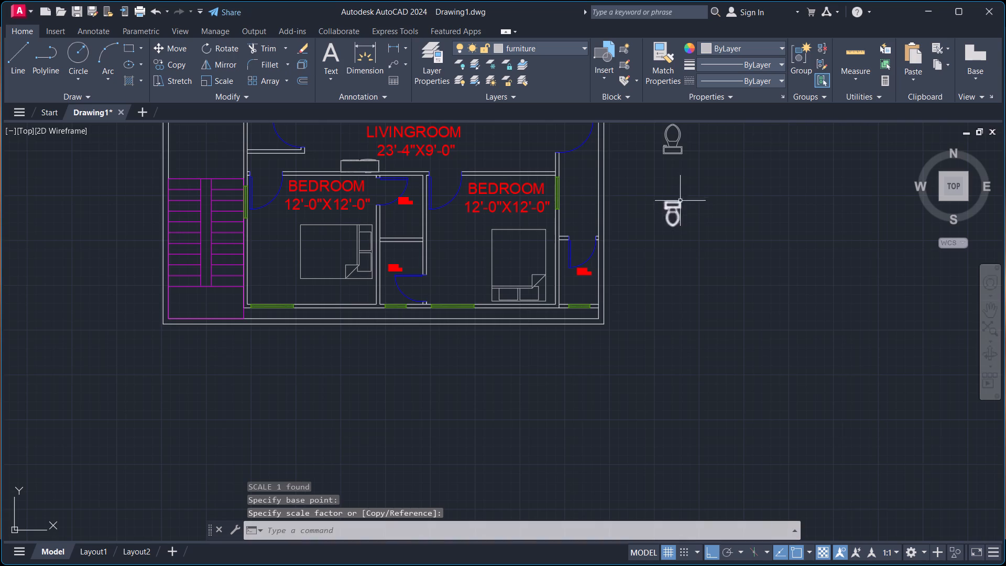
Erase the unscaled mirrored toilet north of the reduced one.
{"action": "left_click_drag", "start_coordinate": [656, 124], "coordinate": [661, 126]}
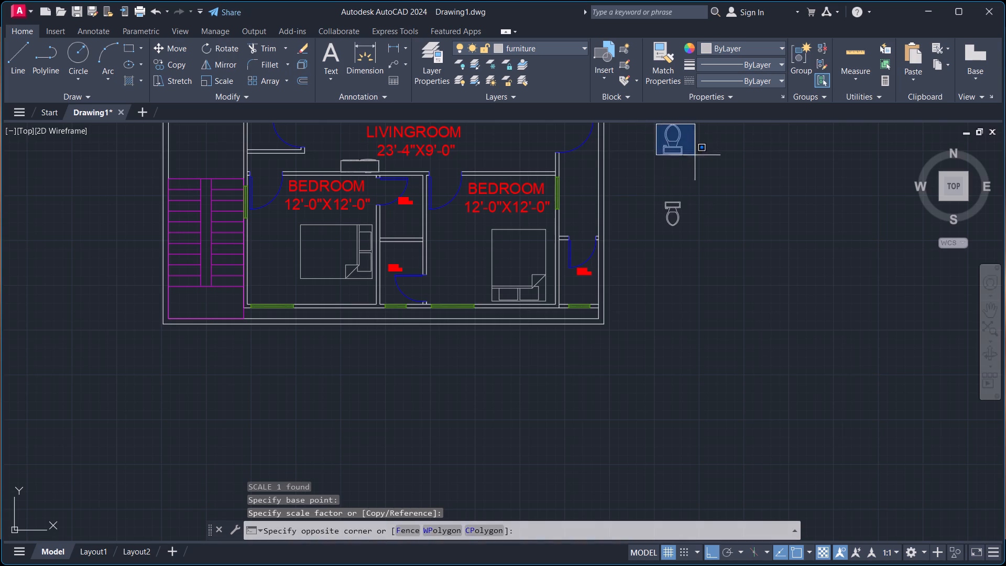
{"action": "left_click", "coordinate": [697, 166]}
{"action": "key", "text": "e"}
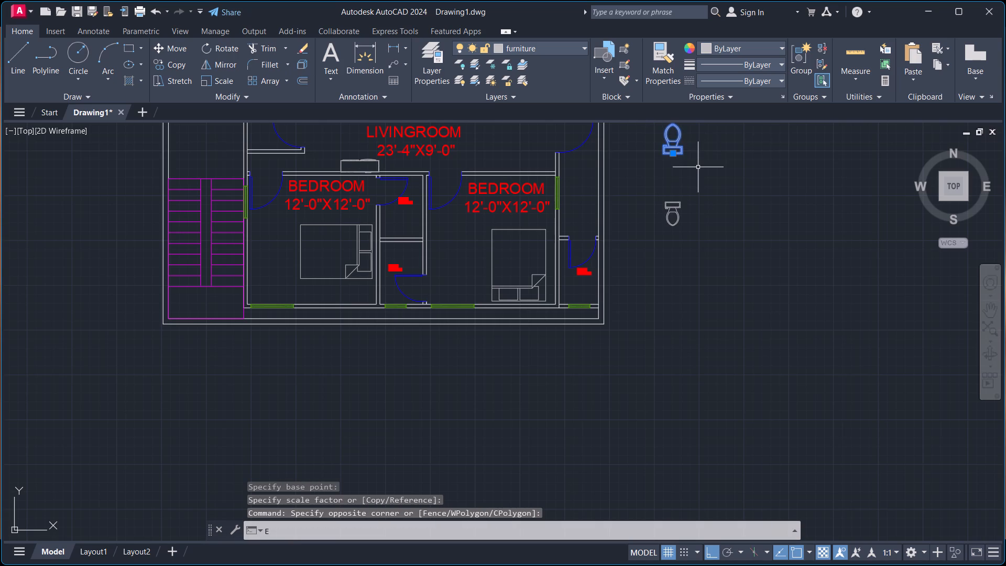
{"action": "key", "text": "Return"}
Mirror the reduced toilet about a horizontal line just north of it, keeping the original.
{"action": "left_click_drag", "start_coordinate": [631, 188], "coordinate": [637, 195]}
{"action": "left_click", "coordinate": [718, 269]}
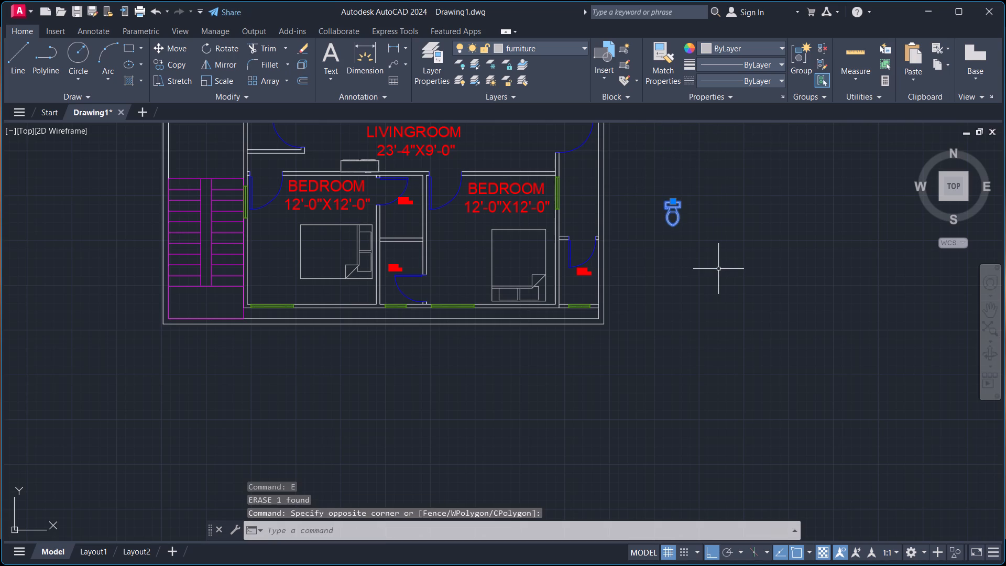
{"action": "key", "text": "m"}
{"action": "key", "text": "i"}
{"action": "key", "text": "Return"}
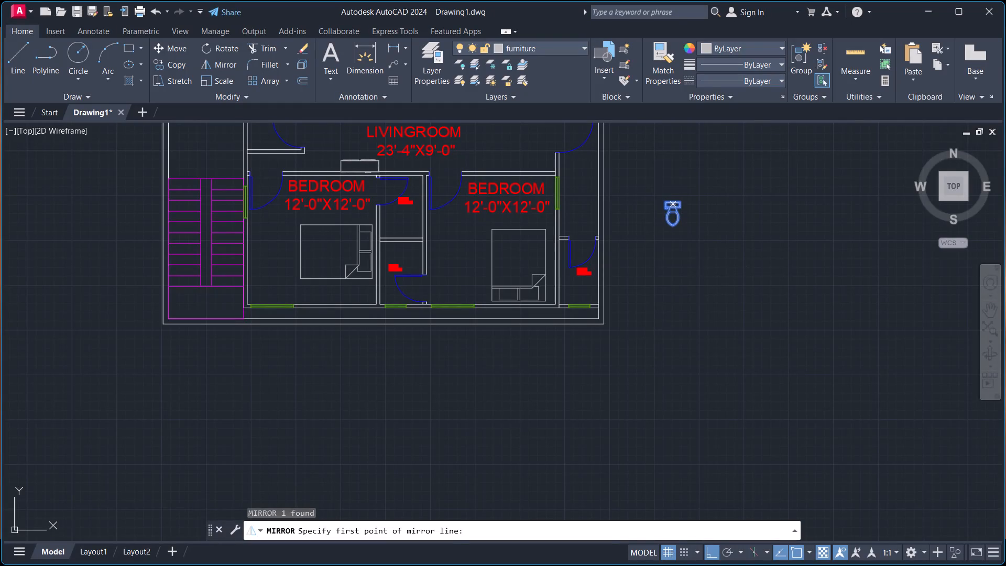
{"action": "left_click", "coordinate": [652, 187]}
{"action": "left_click", "coordinate": [729, 188]}
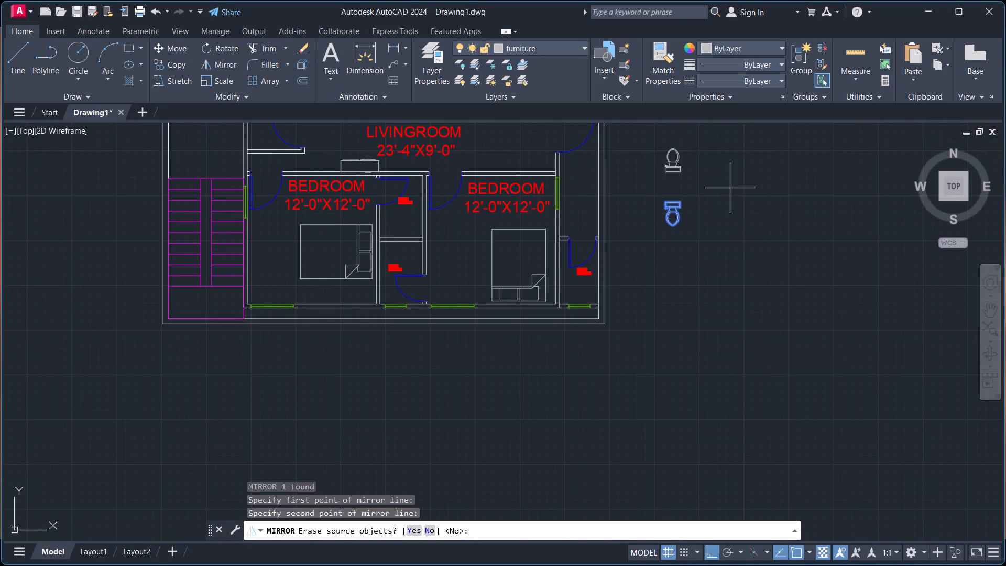
{"action": "key", "text": "Return"}
Move the southern loose toilet by its tank's back edge with Ortho off, setting it down slightly farther south outside the plan.
{"action": "left_click_drag", "start_coordinate": [633, 194], "coordinate": [647, 201]}
{"action": "left_click", "coordinate": [721, 235]}
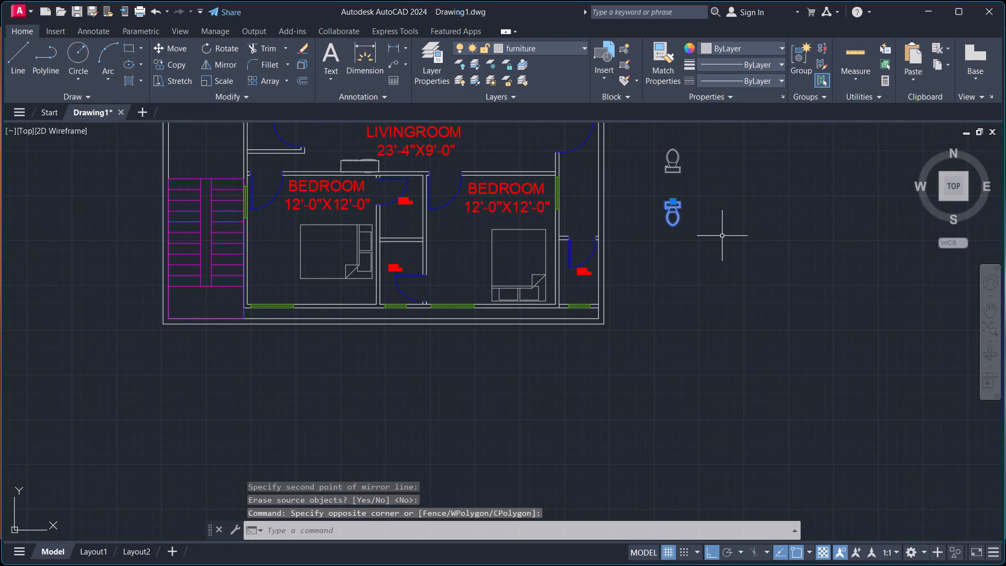
{"action": "key", "text": "m"}
{"action": "key", "text": "Return"}
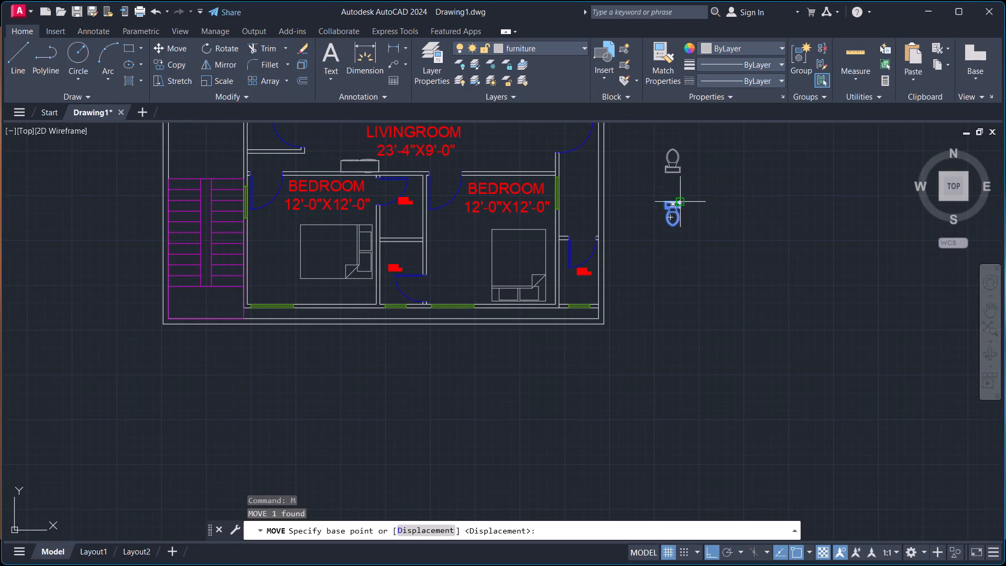
{"action": "left_click", "coordinate": [674, 199]}
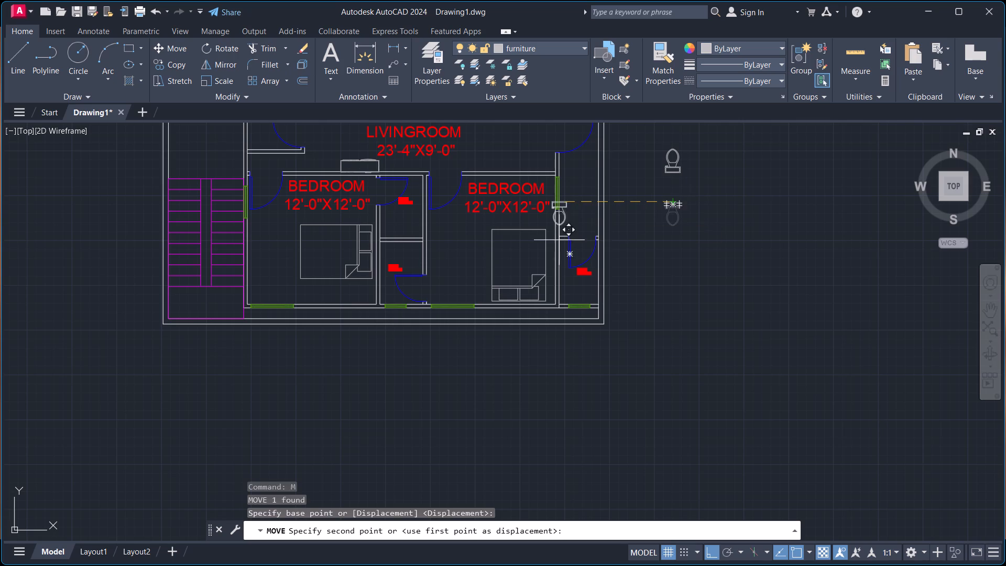
{"action": "key", "text": "F8"}
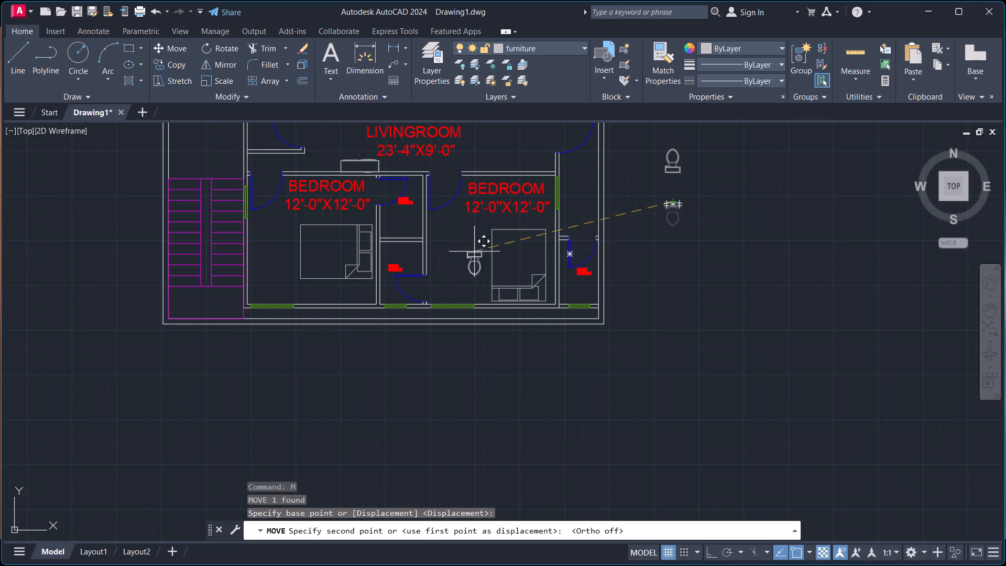
{"action": "scroll", "coordinate": [396, 243], "scroll_direction": "up", "scroll_amount": 3}
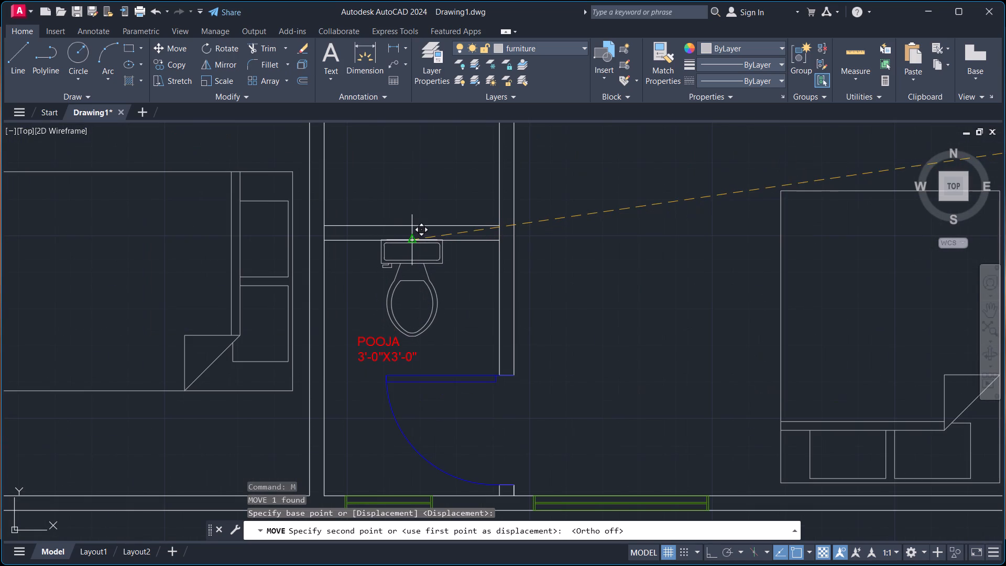
{"action": "scroll", "coordinate": [549, 216], "scroll_direction": "down", "scroll_amount": 3}
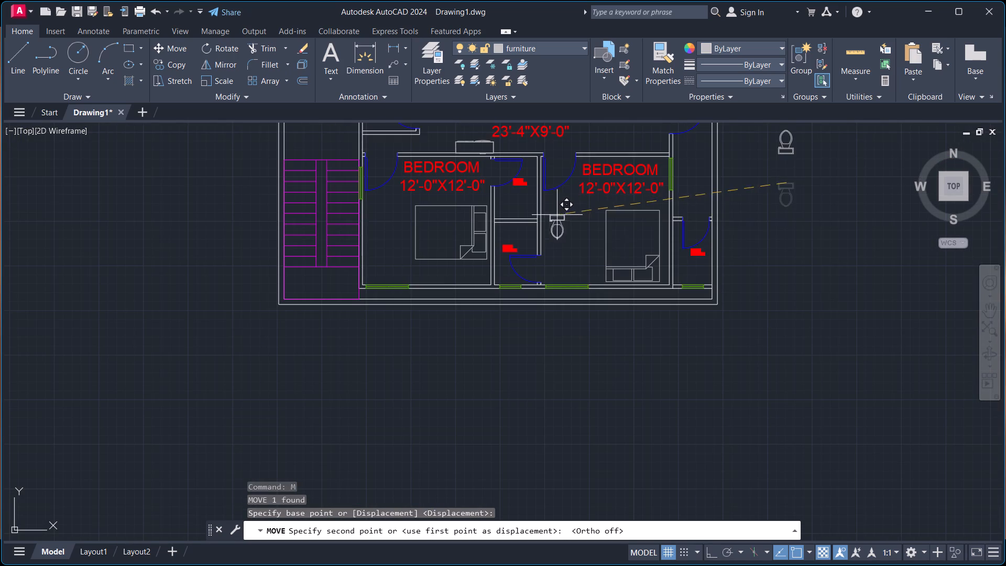
{"action": "left_click", "coordinate": [790, 191]}
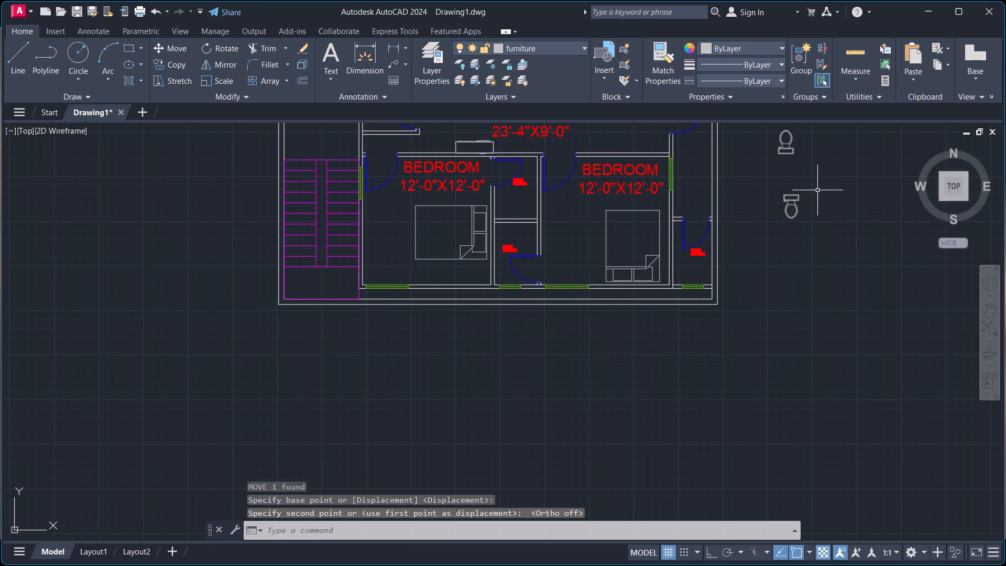
Scale the southern loose toilet down further by eye from its tank's back edge.
{"action": "left_click", "coordinate": [774, 172]}
{"action": "left_click", "coordinate": [823, 232]}
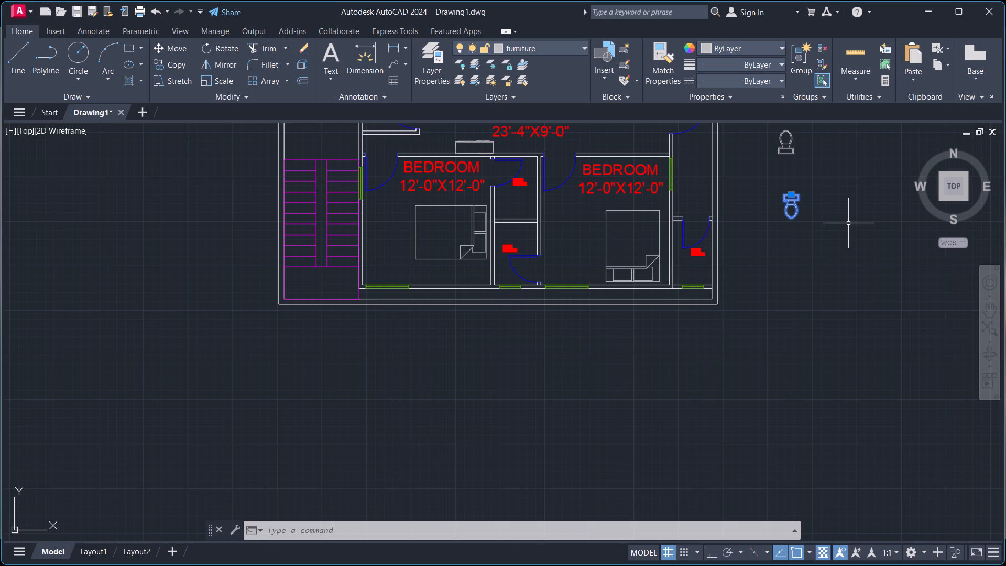
{"action": "key", "text": "s"}
{"action": "key", "text": "c"}
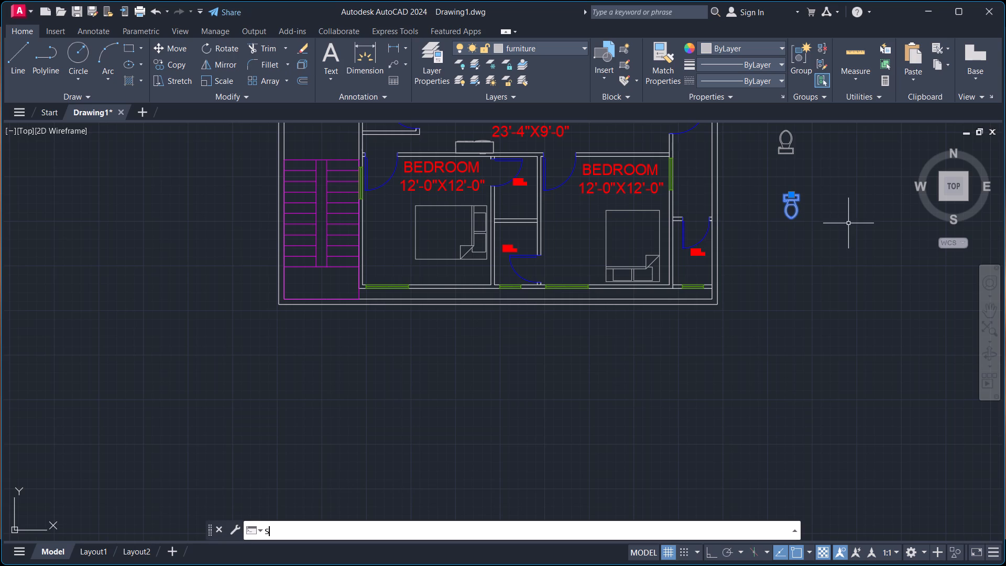
{"action": "key", "text": "Return"}
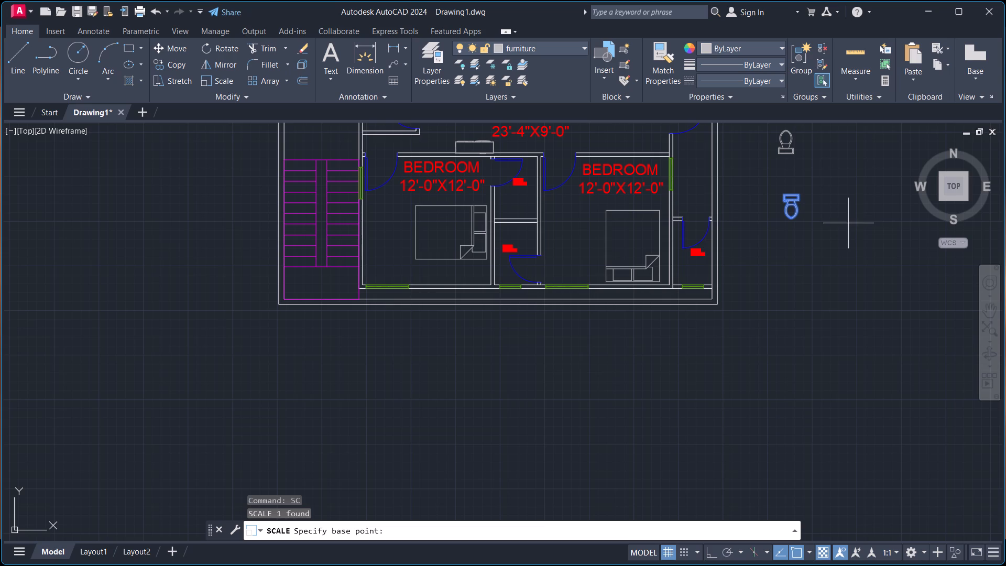
{"action": "left_click", "coordinate": [794, 189]}
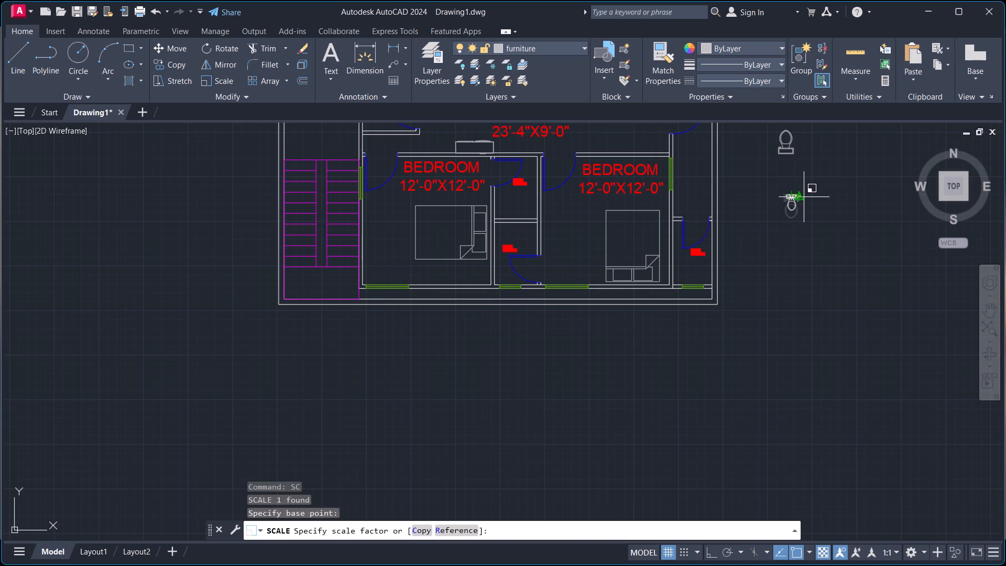
{"action": "left_click", "coordinate": [802, 195]}
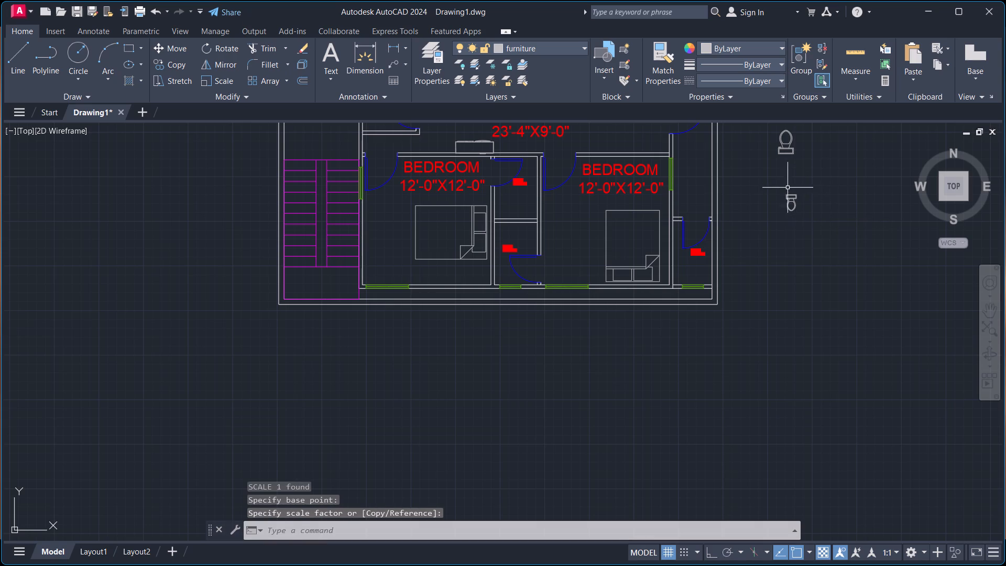
Mirror the newly reduced toilet about a horizontal line just north of it with Ortho on, keeping the original.
{"action": "left_click", "coordinate": [772, 184]}
{"action": "left_click", "coordinate": [838, 236]}
{"action": "type", "text": "MI"}
{"action": "key", "text": "Return"}
{"action": "left_click", "coordinate": [762, 183]}
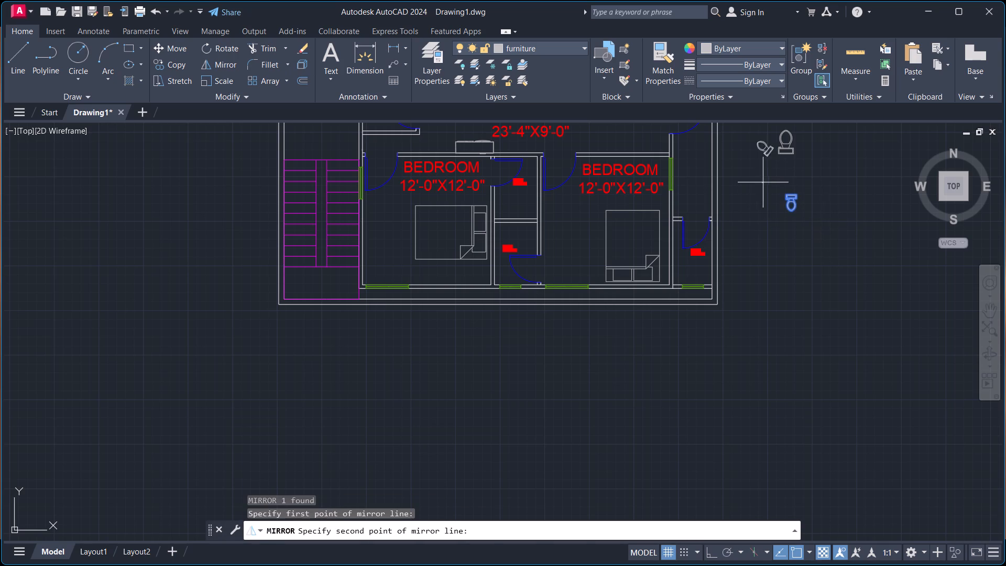
{"action": "key", "text": "F8"}
{"action": "left_click", "coordinate": [851, 184]}
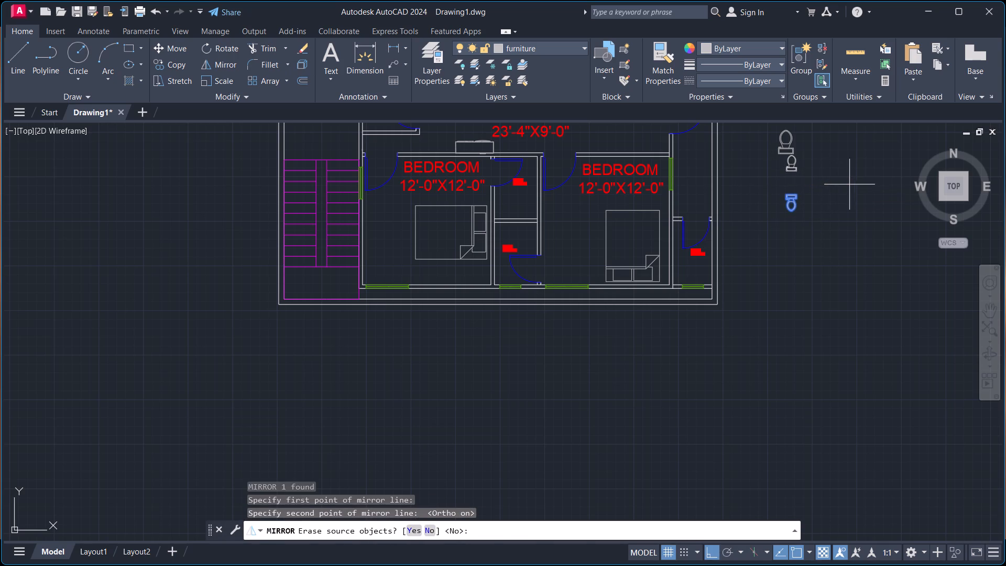
{"action": "key", "text": "Return"}
Copy the southern reduced toilet with Ortho off into the southern small room between the bedrooms, its tank against the north wall.
{"action": "left_click", "coordinate": [788, 186]}
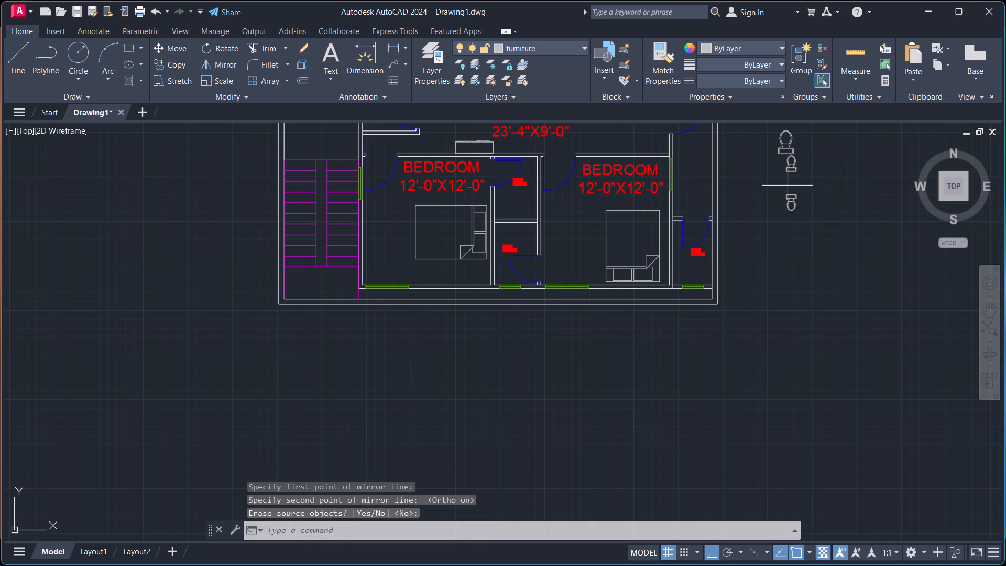
{"action": "left_click", "coordinate": [826, 239]}
{"action": "left_click_drag", "start_coordinate": [773, 191], "coordinate": [778, 192]}
{"action": "left_click", "coordinate": [840, 242]}
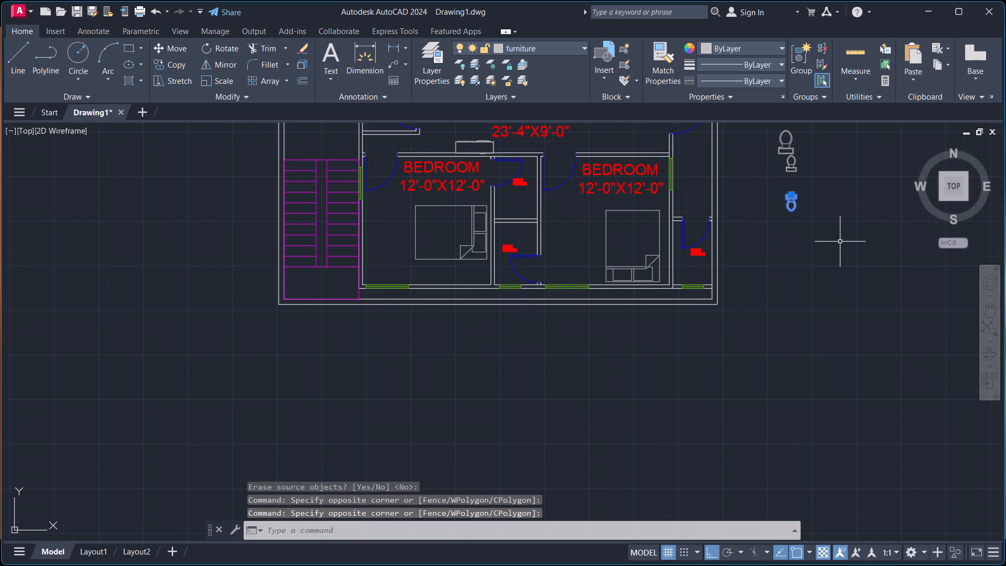
{"action": "type", "text": "CO"}
{"action": "key", "text": "Return"}
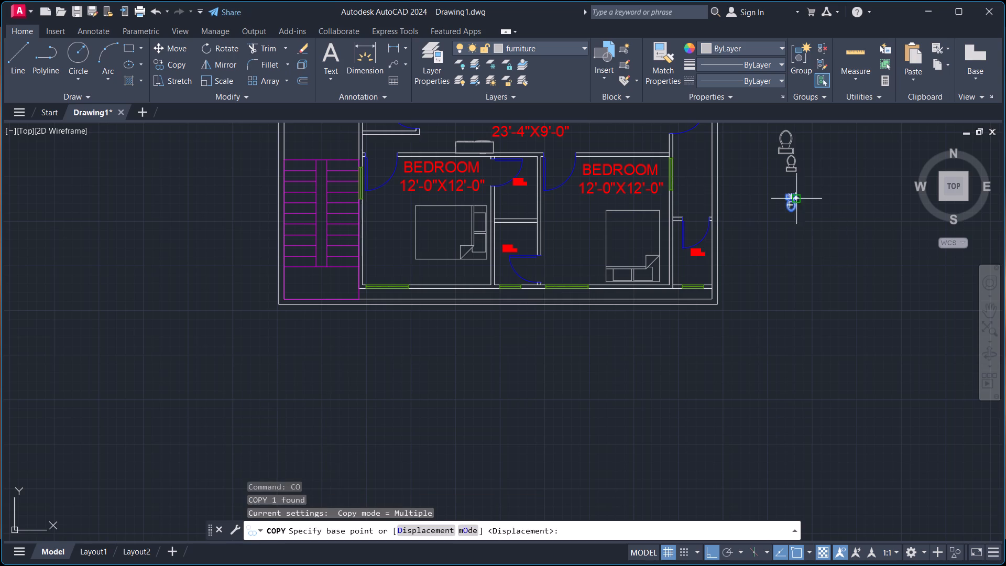
{"action": "left_click", "coordinate": [793, 192]}
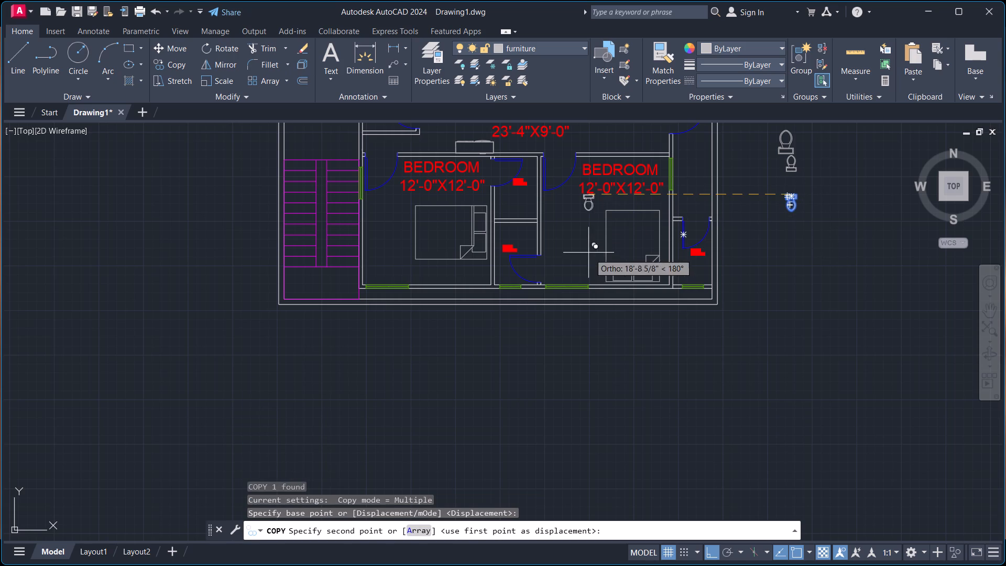
{"action": "key", "text": "F8"}
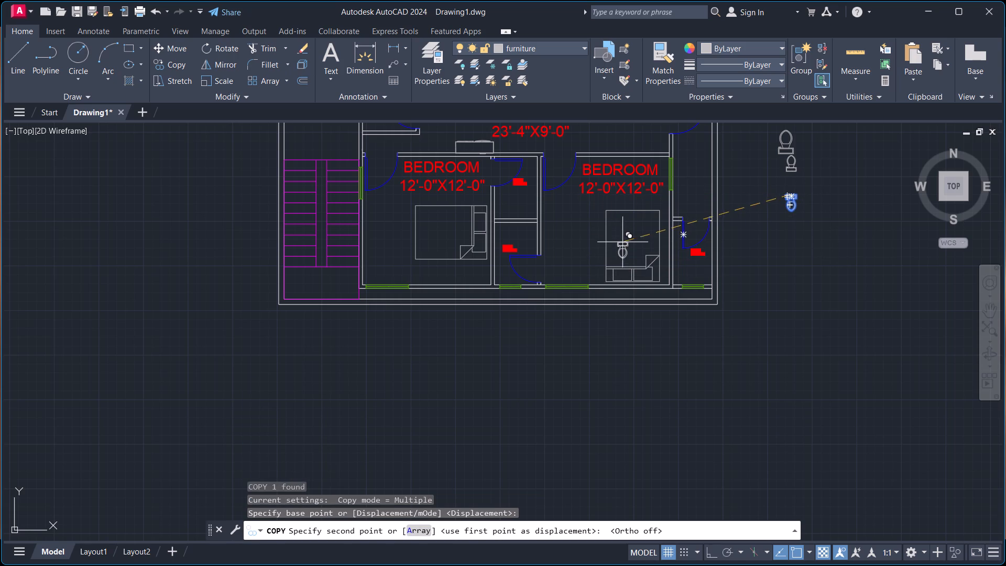
{"action": "scroll", "coordinate": [522, 233], "scroll_direction": "up", "scroll_amount": 2}
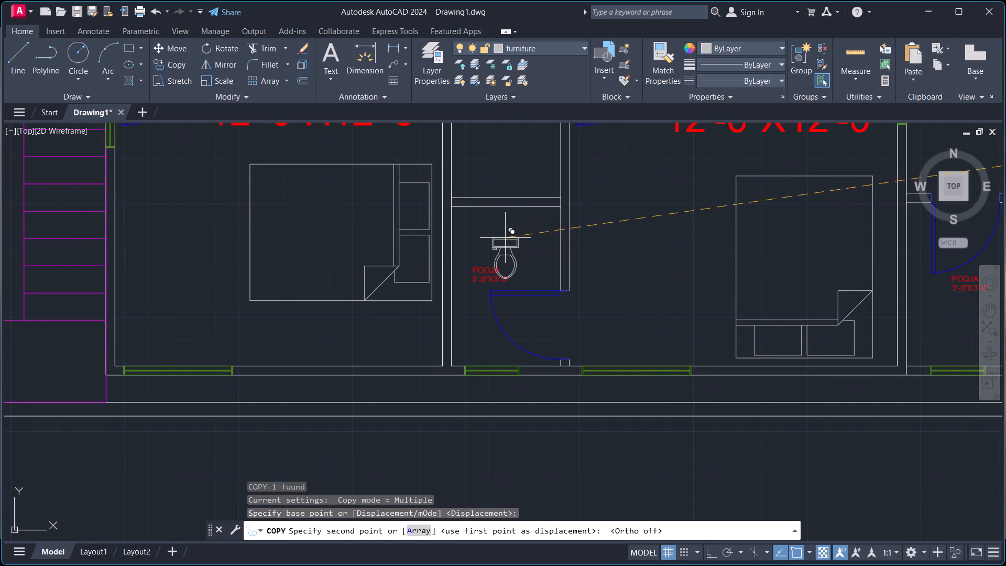
{"action": "left_click", "coordinate": [504, 211]}
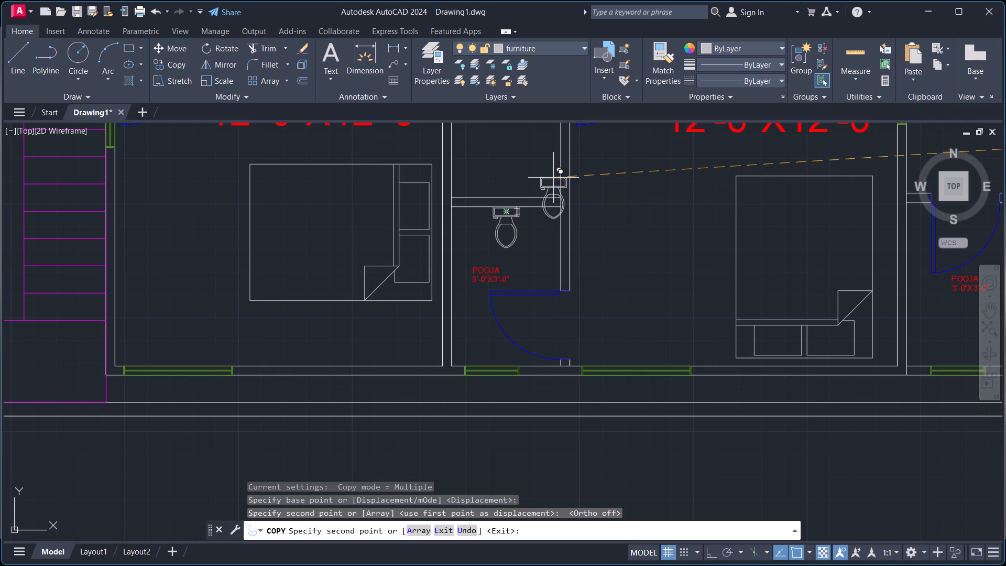
{"action": "key", "text": "Escape"}
Move the mirrored reduced toilet into the northern small room between the bedrooms, backing onto the dividing wall in line with the southern toilet.
{"action": "scroll", "coordinate": [549, 180], "scroll_direction": "down", "scroll_amount": 3}
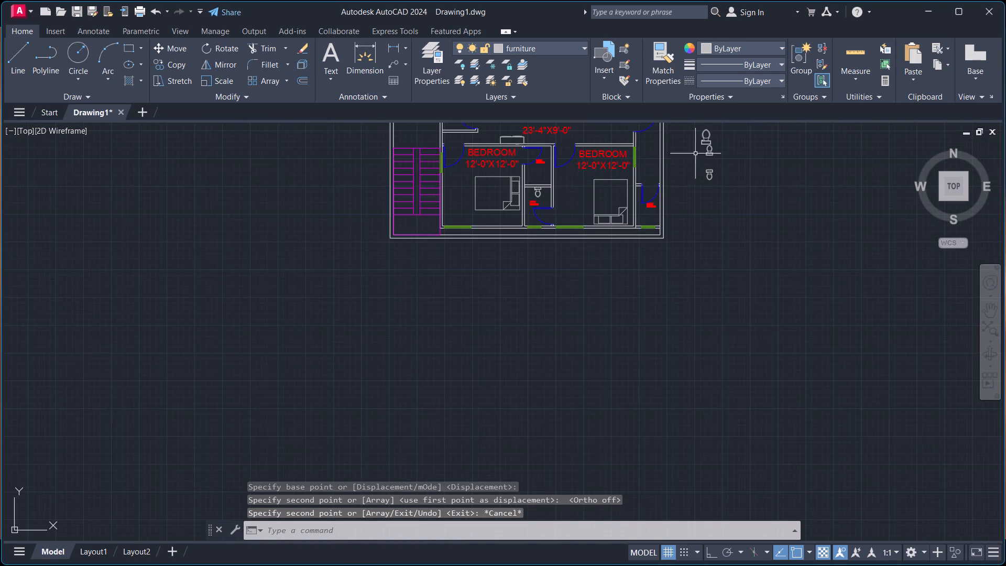
{"action": "left_click", "coordinate": [709, 155]}
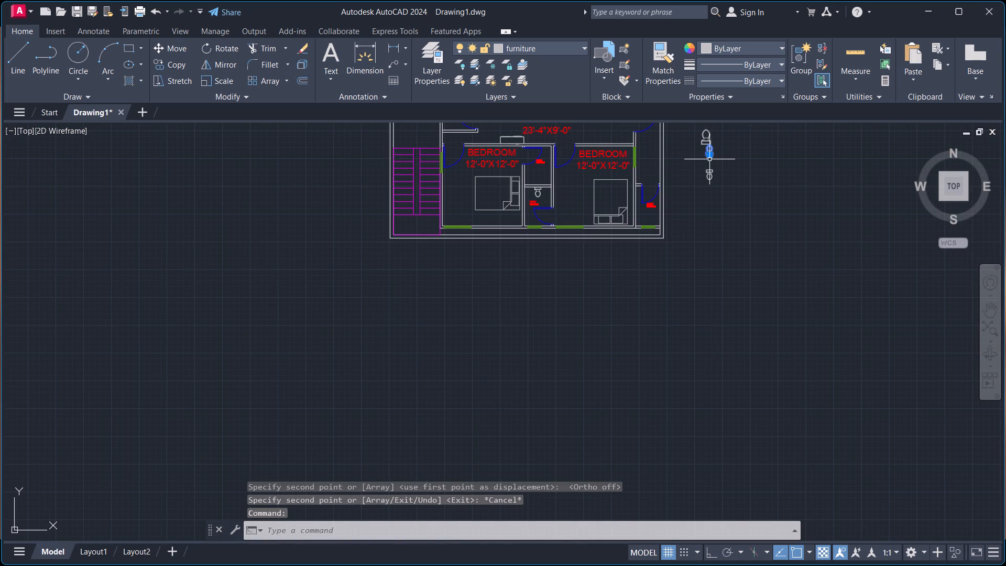
{"action": "key", "text": "m"}
{"action": "key", "text": "Return"}
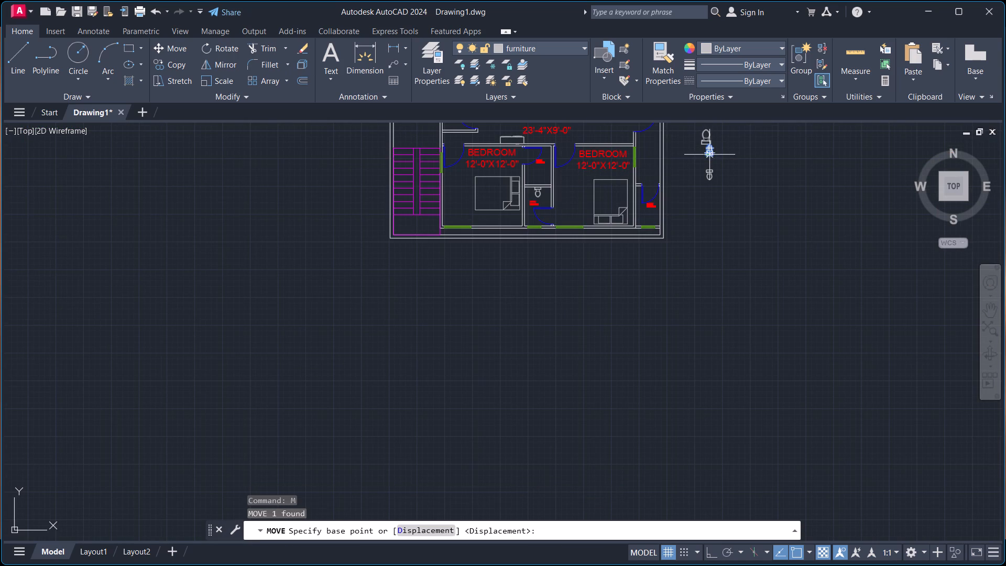
{"action": "scroll", "coordinate": [709, 154], "scroll_direction": "up", "scroll_amount": 3}
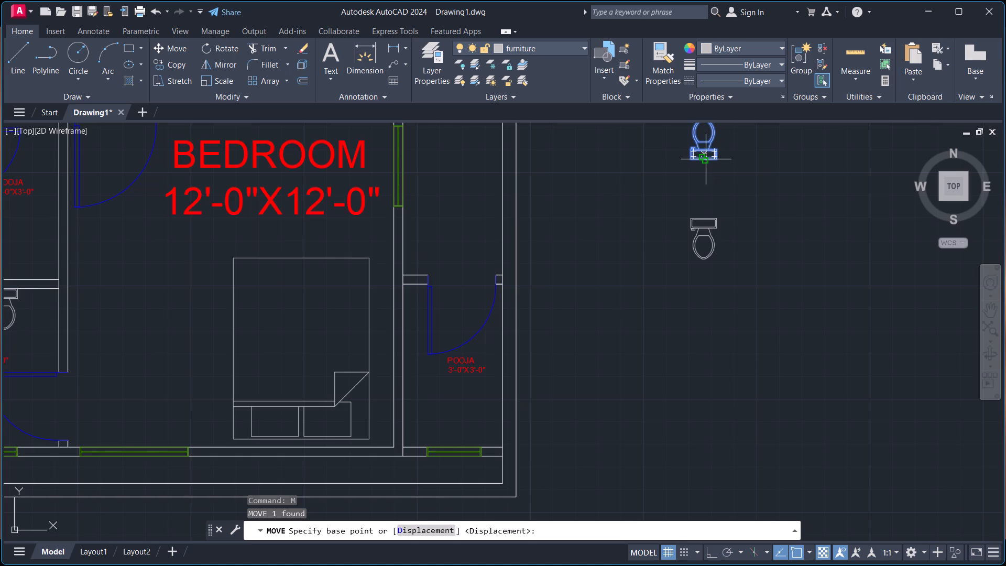
{"action": "left_click", "coordinate": [704, 159]}
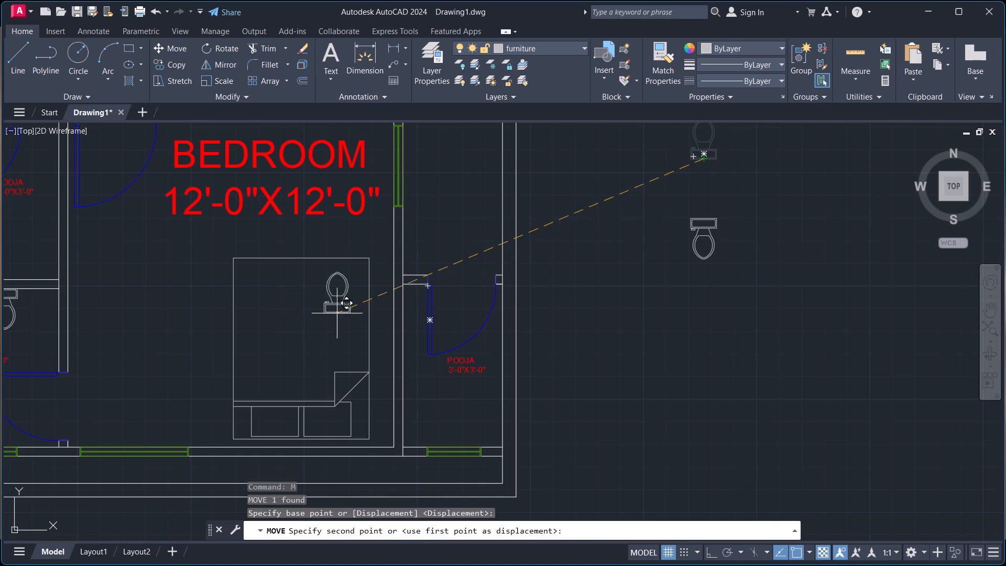
{"action": "scroll", "coordinate": [357, 306], "scroll_direction": "down", "scroll_amount": 2}
{"action": "scroll", "coordinate": [216, 293], "scroll_direction": "up", "scroll_amount": 3}
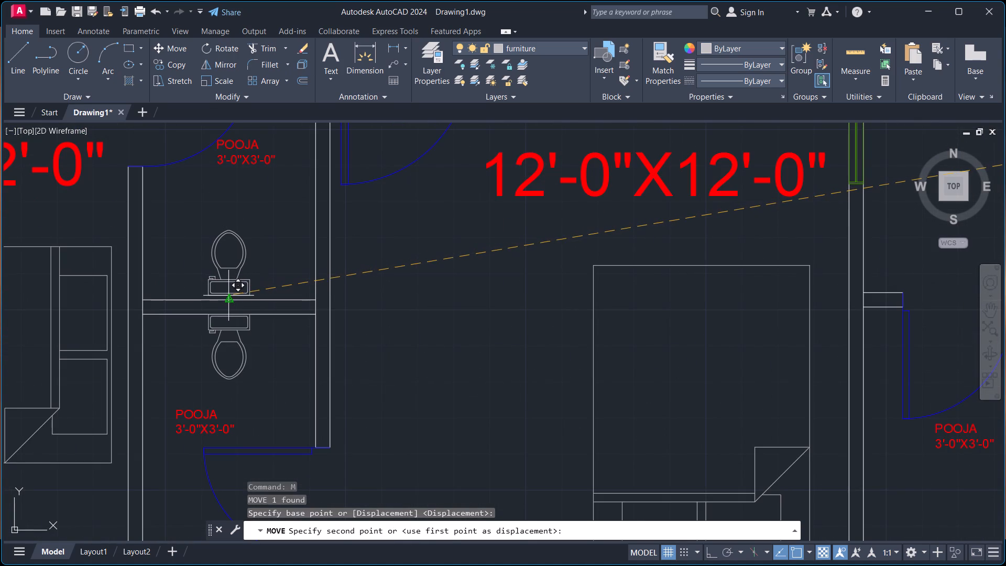
{"action": "left_click", "coordinate": [231, 293]}
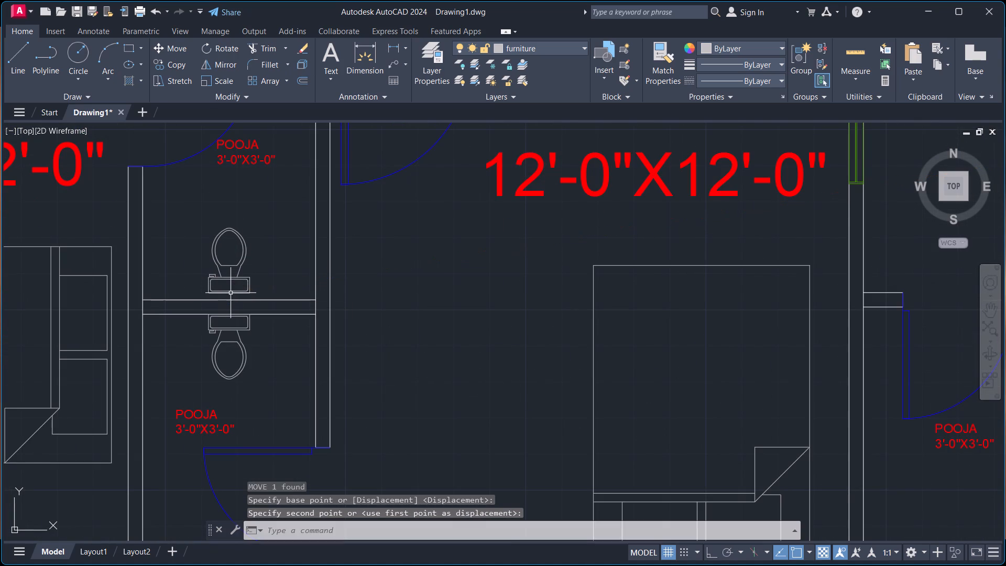
Move the toilet in the southern small room slightly south, leaving a small gap between its tank and the dividing wall.
{"action": "left_click", "coordinate": [231, 327]}
{"action": "key", "text": "m"}
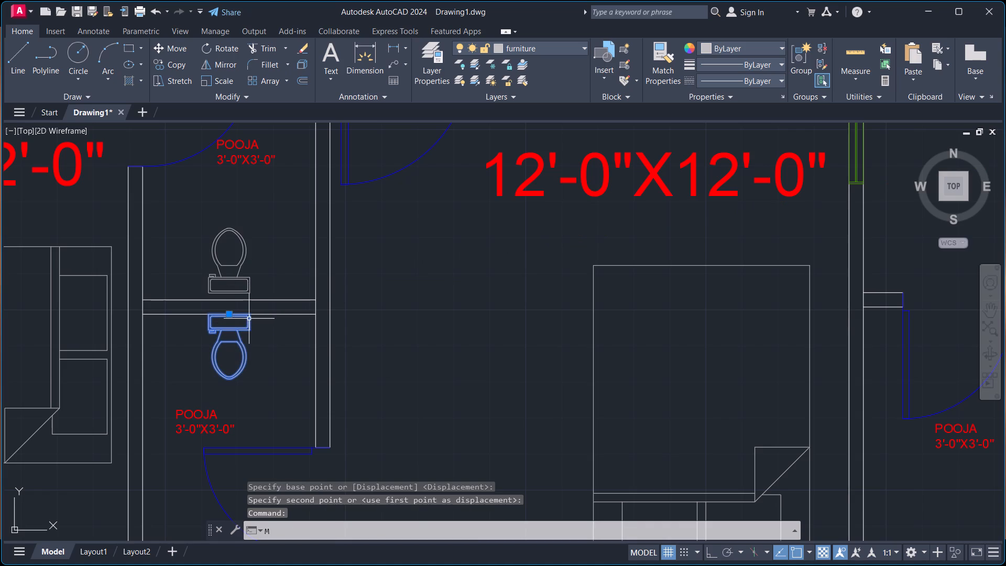
{"action": "key", "text": "Return"}
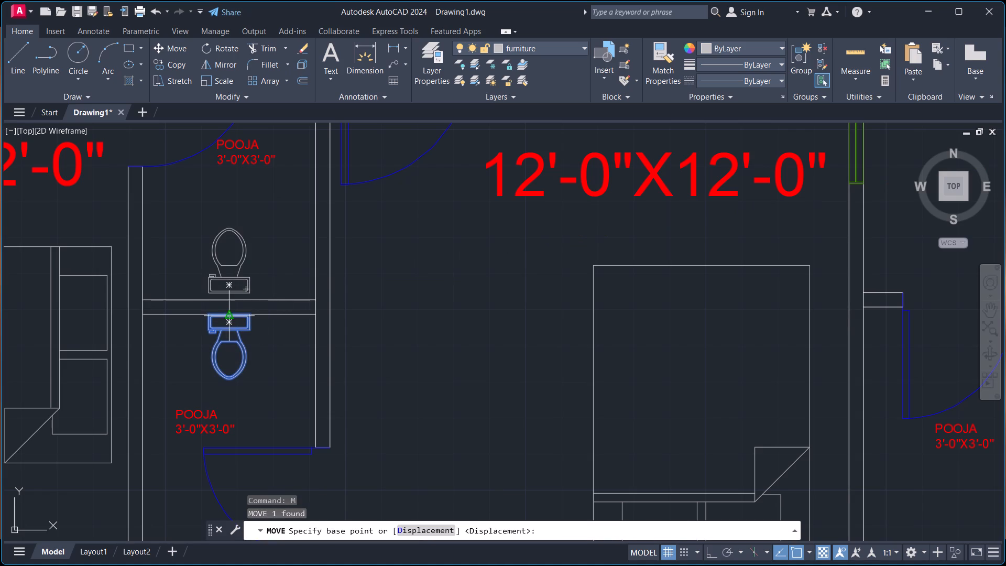
{"action": "left_click", "coordinate": [226, 315]}
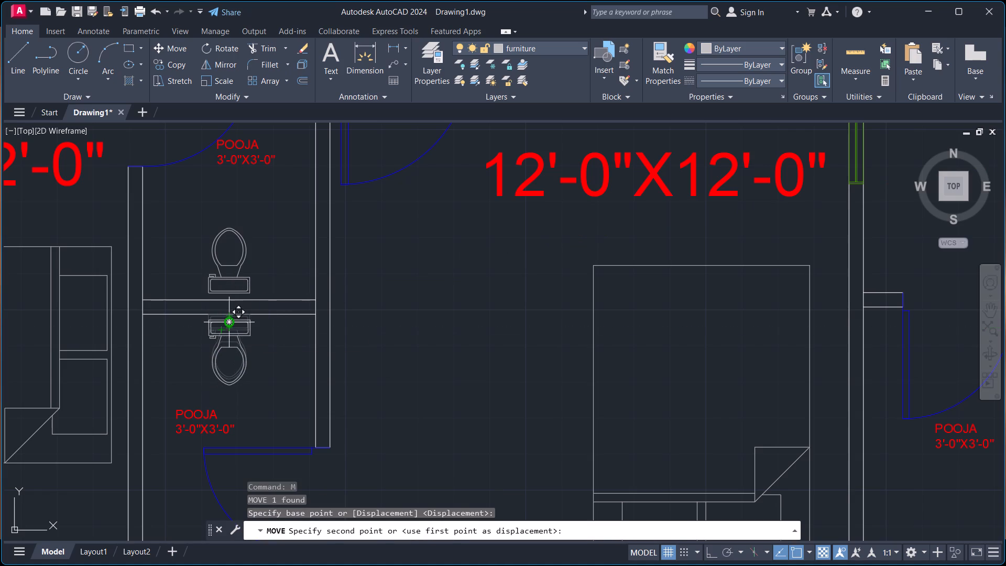
{"action": "left_click", "coordinate": [225, 322]}
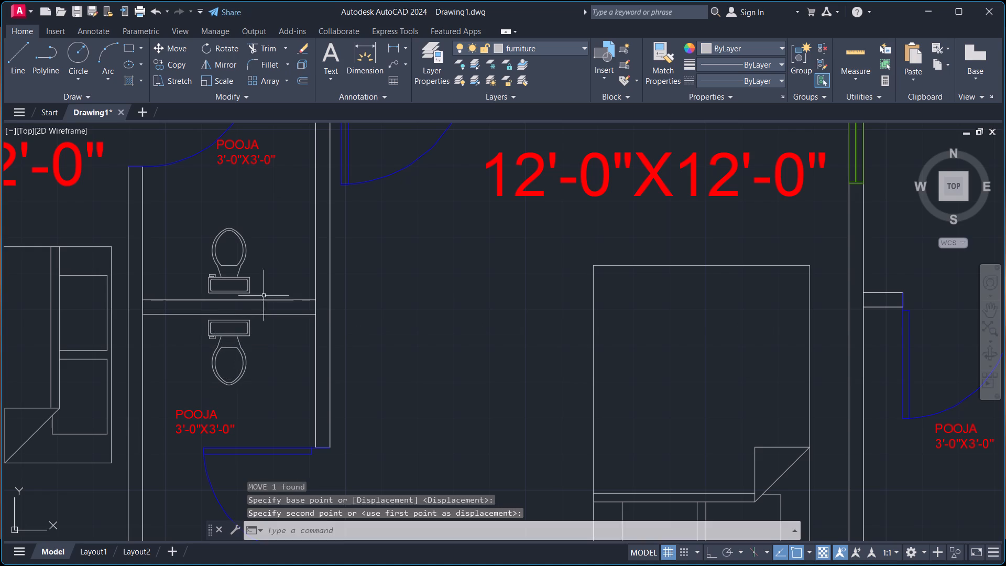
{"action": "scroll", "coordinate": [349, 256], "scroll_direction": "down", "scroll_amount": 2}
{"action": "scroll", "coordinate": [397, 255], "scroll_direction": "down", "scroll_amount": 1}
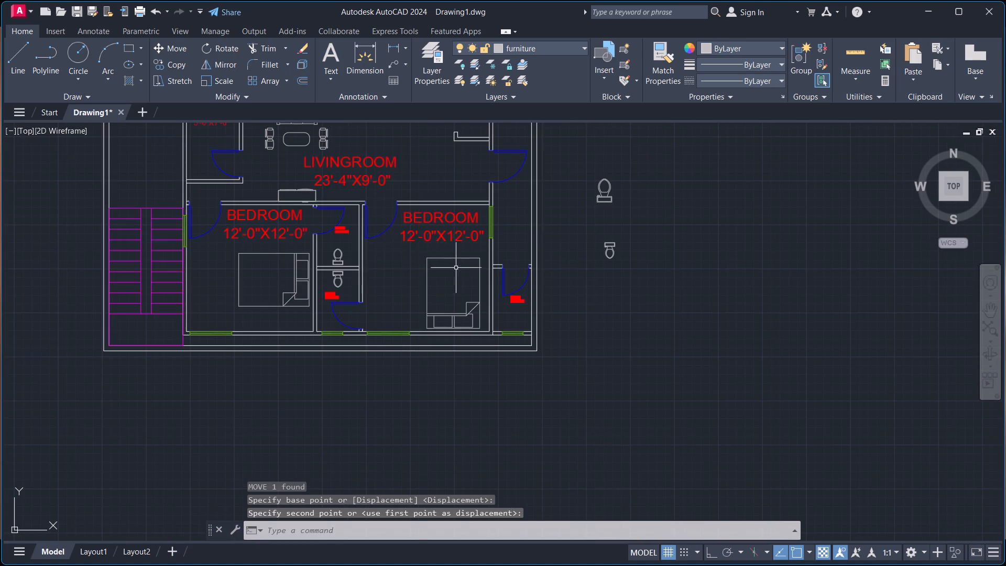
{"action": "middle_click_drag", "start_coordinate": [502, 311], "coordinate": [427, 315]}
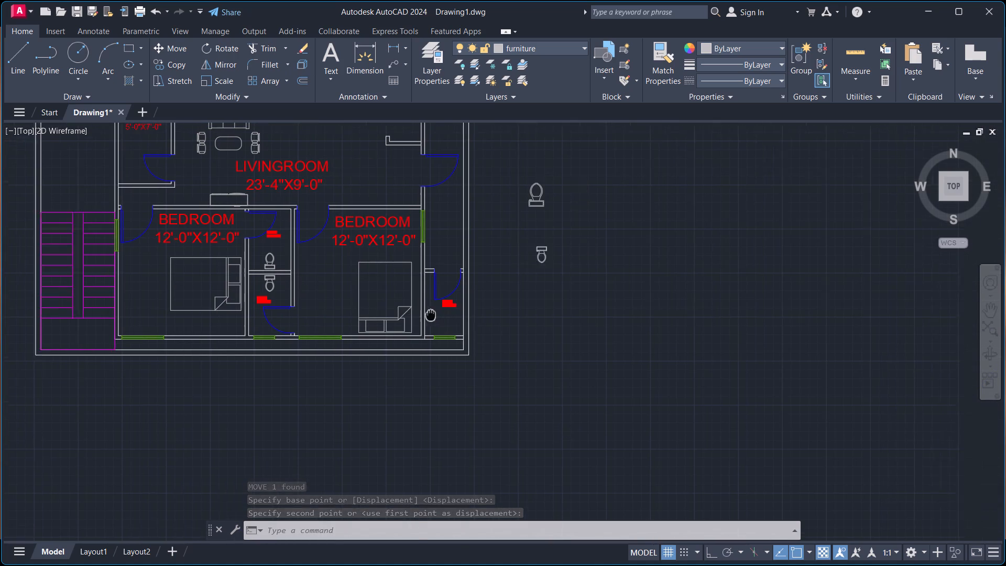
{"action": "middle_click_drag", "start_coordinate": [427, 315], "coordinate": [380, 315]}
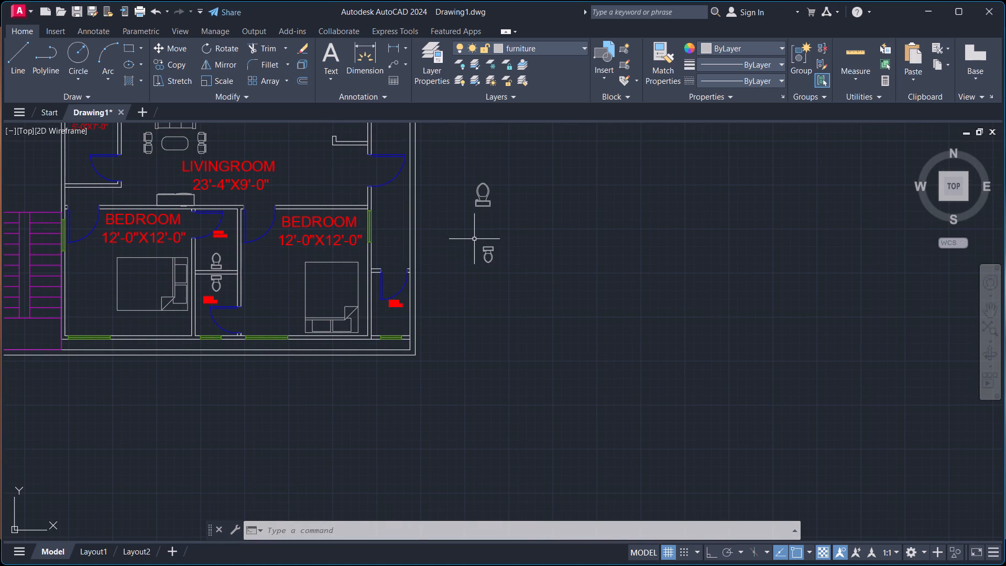
Mirror the reduced toilet outside the plan about a horizontal line just north of it with Ortho on, keeping the original.
{"action": "left_click", "coordinate": [473, 238]}
{"action": "left_click", "coordinate": [526, 302]}
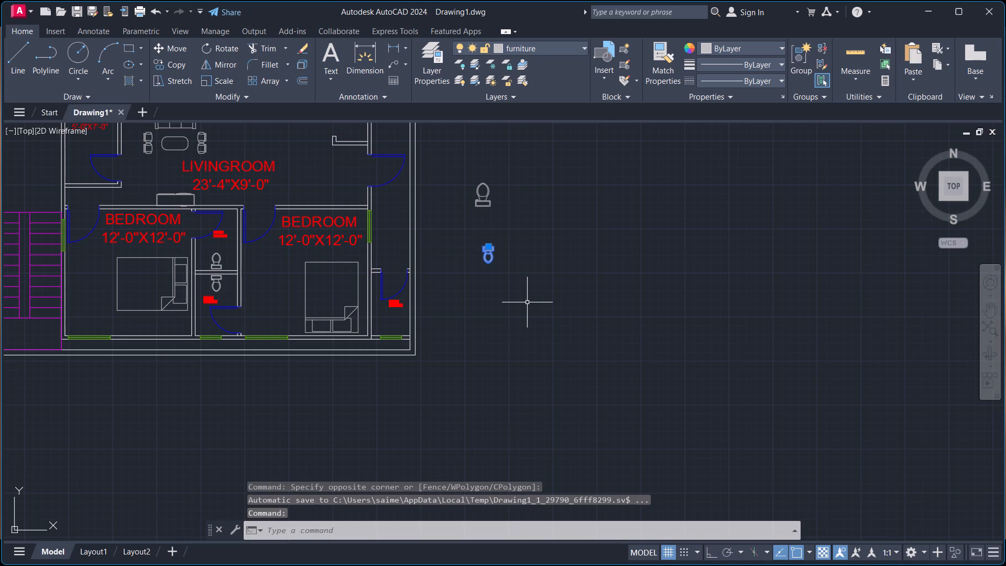
{"action": "type", "text": "MI"}
{"action": "key", "text": "Return"}
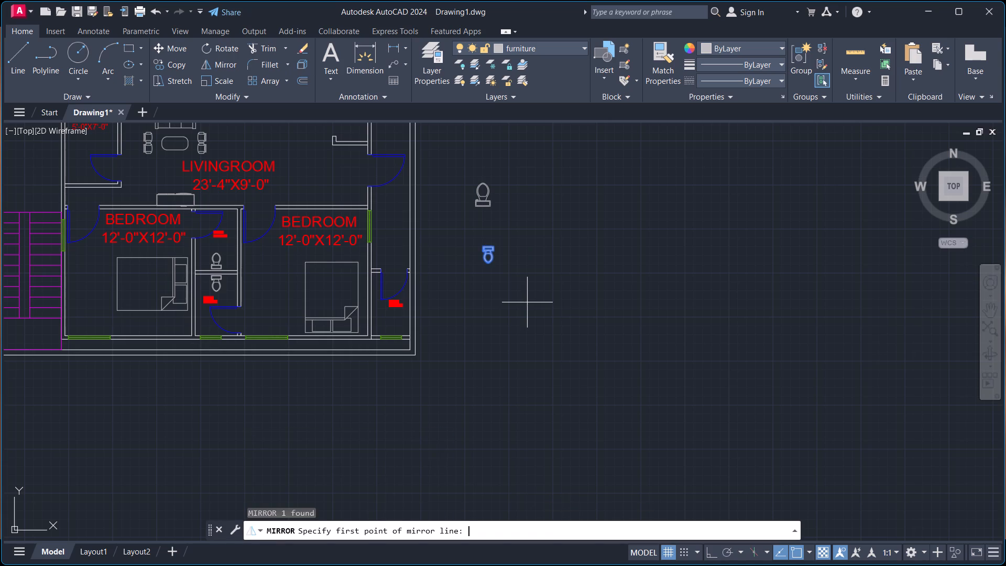
{"action": "left_click", "coordinate": [472, 237]}
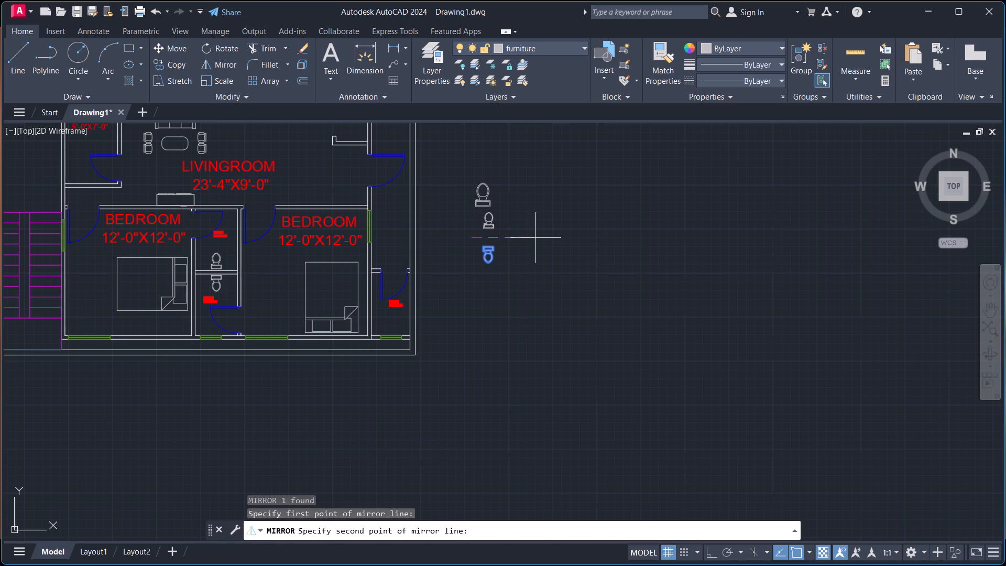
{"action": "key", "text": "F8"}
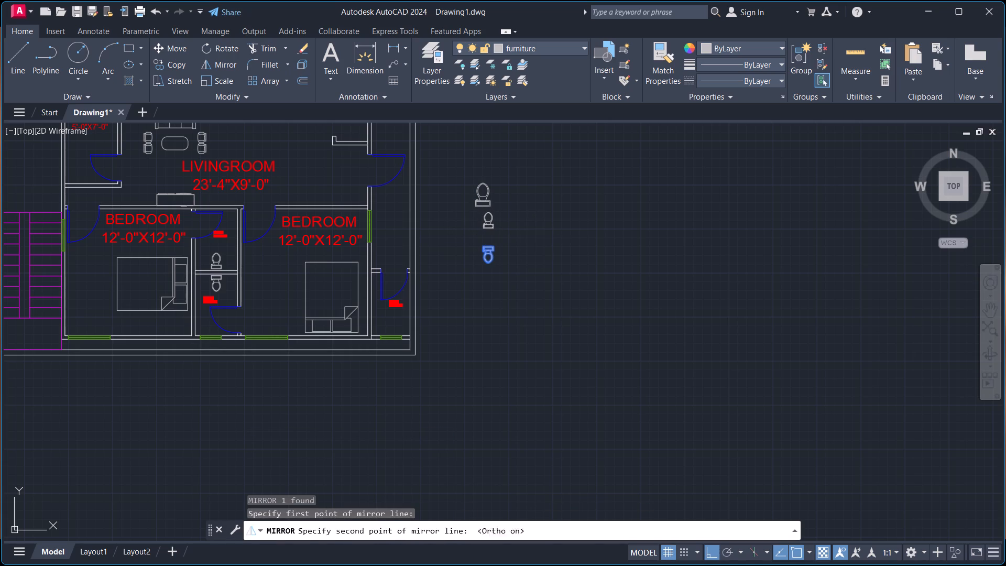
{"action": "left_click", "coordinate": [538, 238]}
{"action": "left_click", "coordinate": [479, 209]}
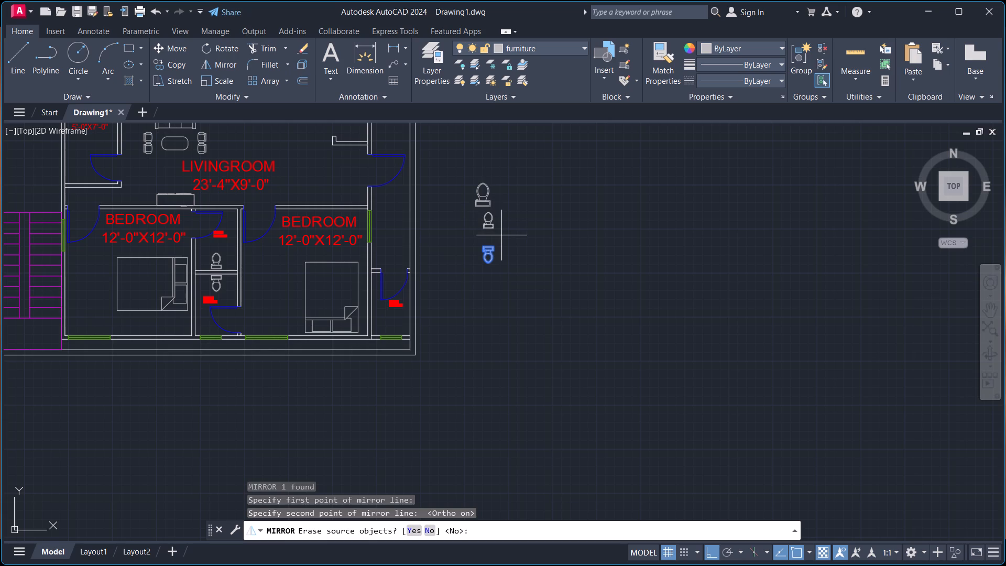
{"action": "key", "text": "Return"}
Move the mirrored toilet with Ortho off into the small room east of the bedrooms, its tank just north of the south wall's window.
{"action": "left_click", "coordinate": [490, 227]}
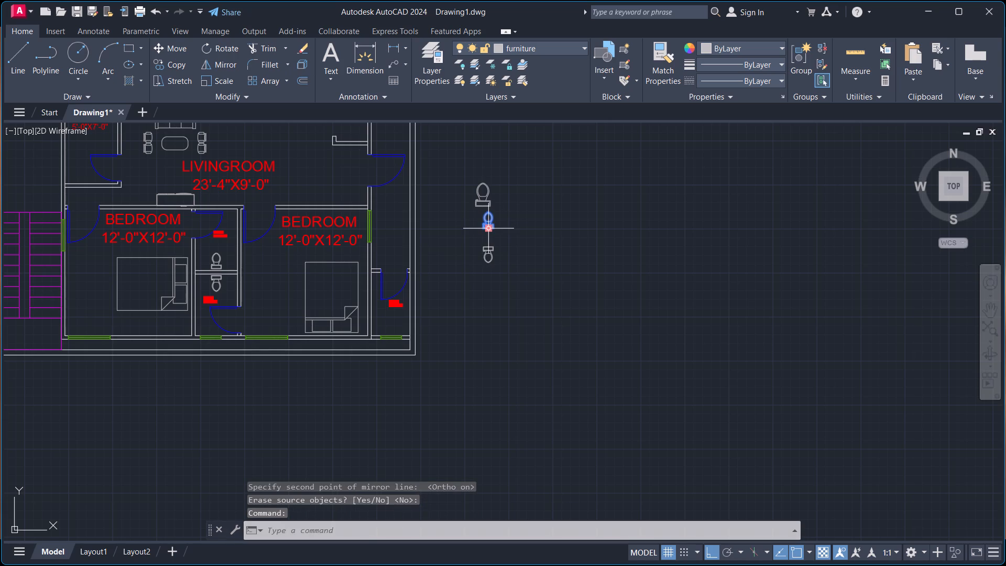
{"action": "key", "text": "m"}
{"action": "key", "text": "Return"}
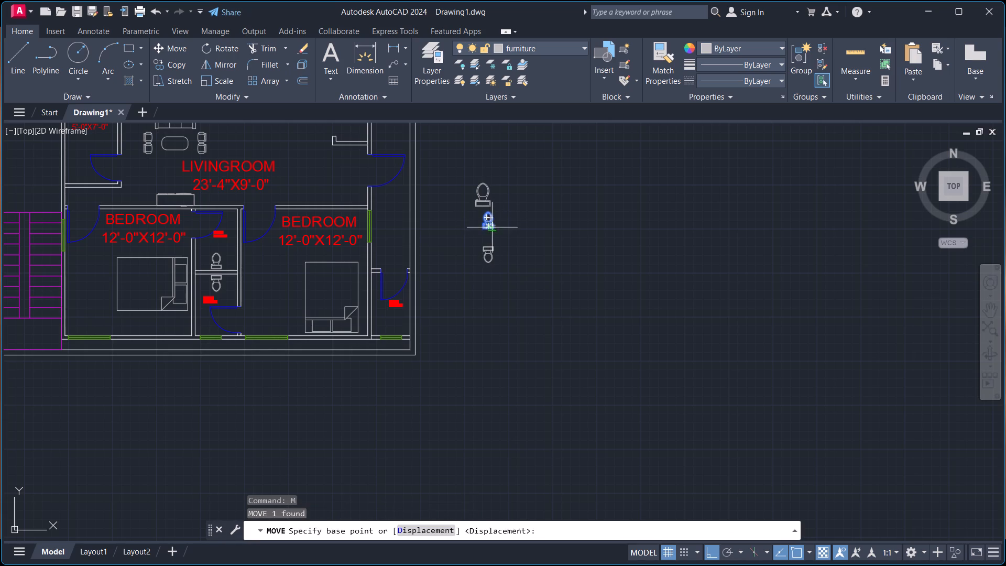
{"action": "scroll", "coordinate": [485, 231], "scroll_direction": "up", "scroll_amount": 3}
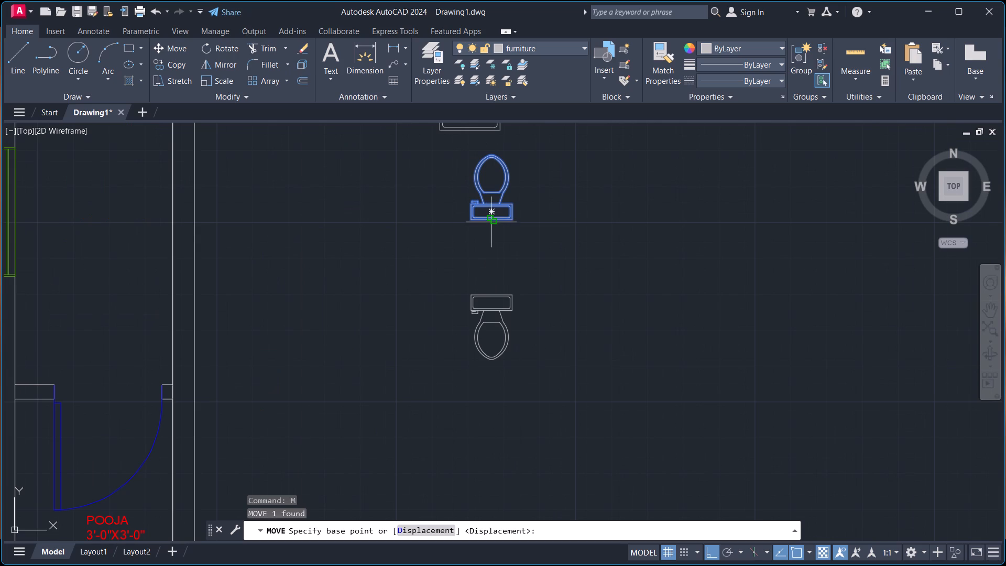
{"action": "left_click", "coordinate": [491, 222]}
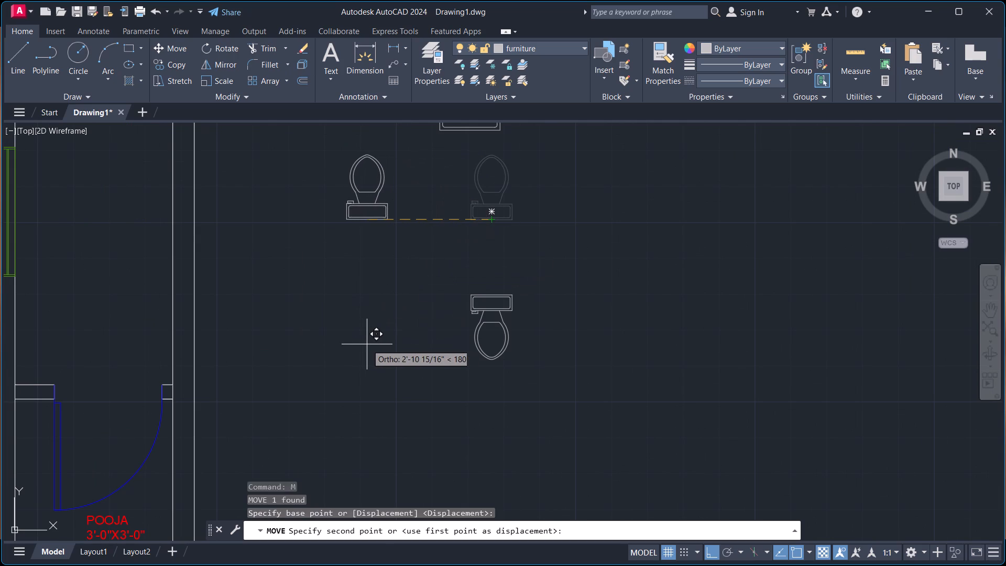
{"action": "key", "text": "F8"}
{"action": "scroll", "coordinate": [379, 338], "scroll_direction": "down", "scroll_amount": 2}
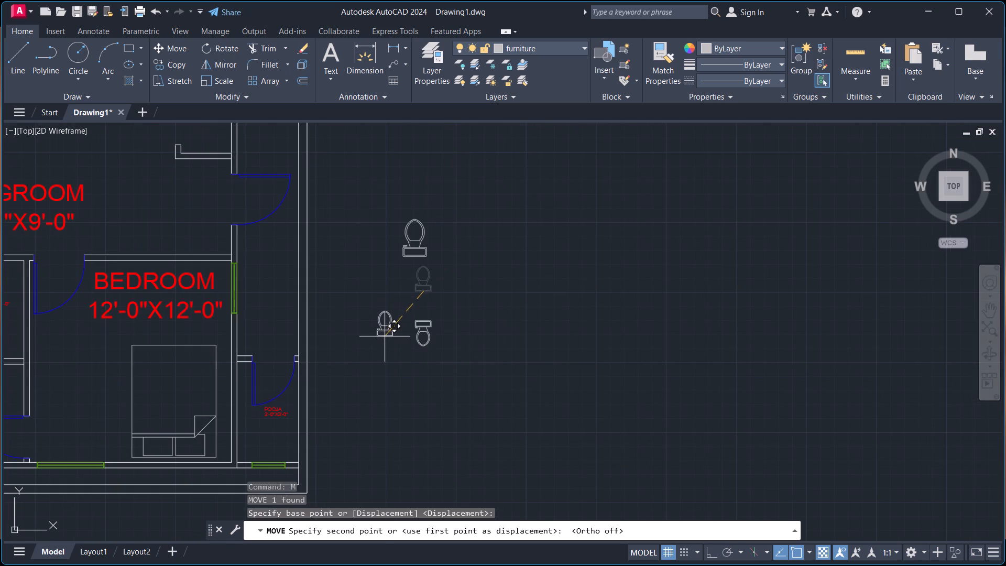
{"action": "scroll", "coordinate": [386, 343], "scroll_direction": "down", "scroll_amount": 1}
{"action": "scroll", "coordinate": [309, 408], "scroll_direction": "up", "scroll_amount": 2}
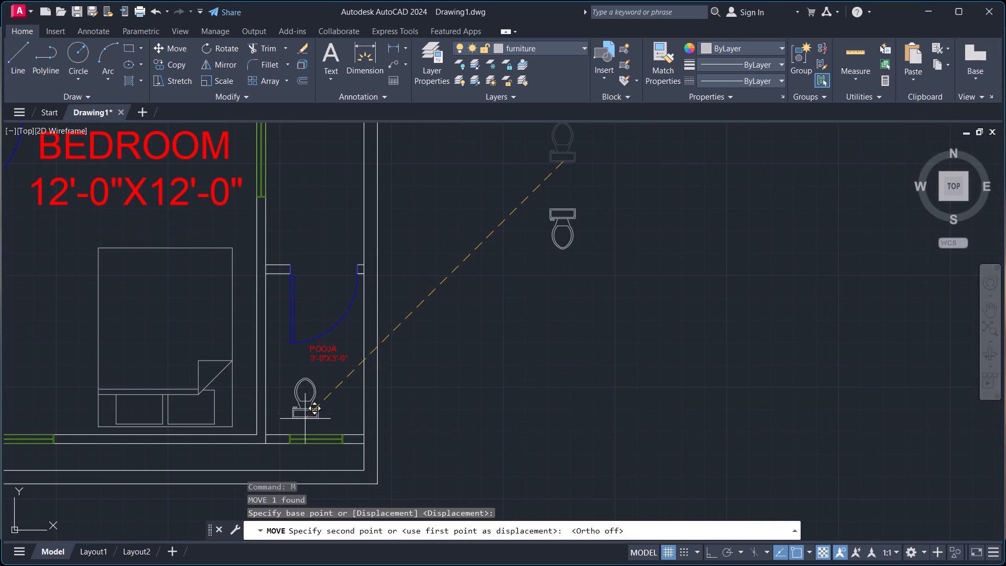
{"action": "scroll", "coordinate": [313, 424], "scroll_direction": "up", "scroll_amount": 2}
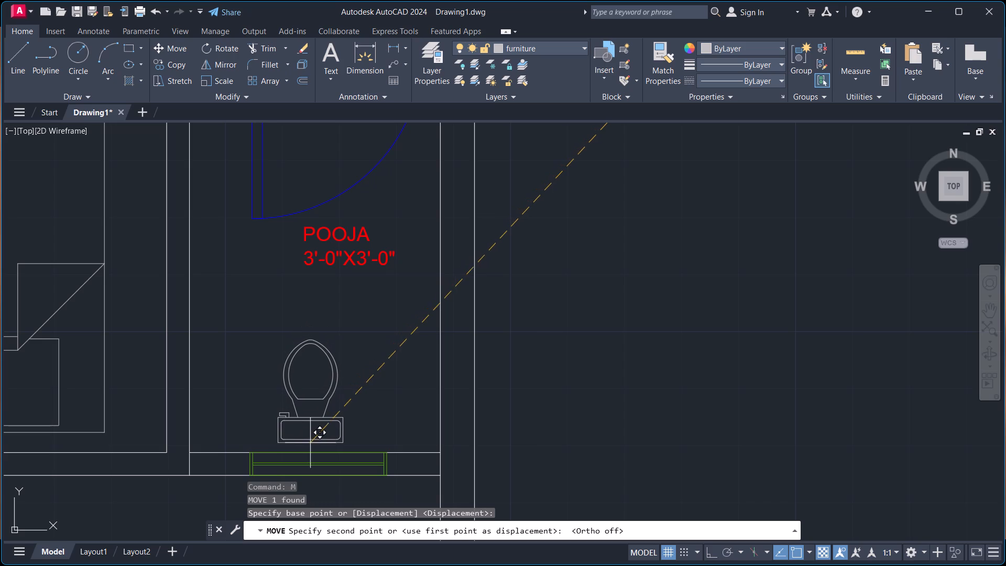
{"action": "left_click", "coordinate": [317, 444]}
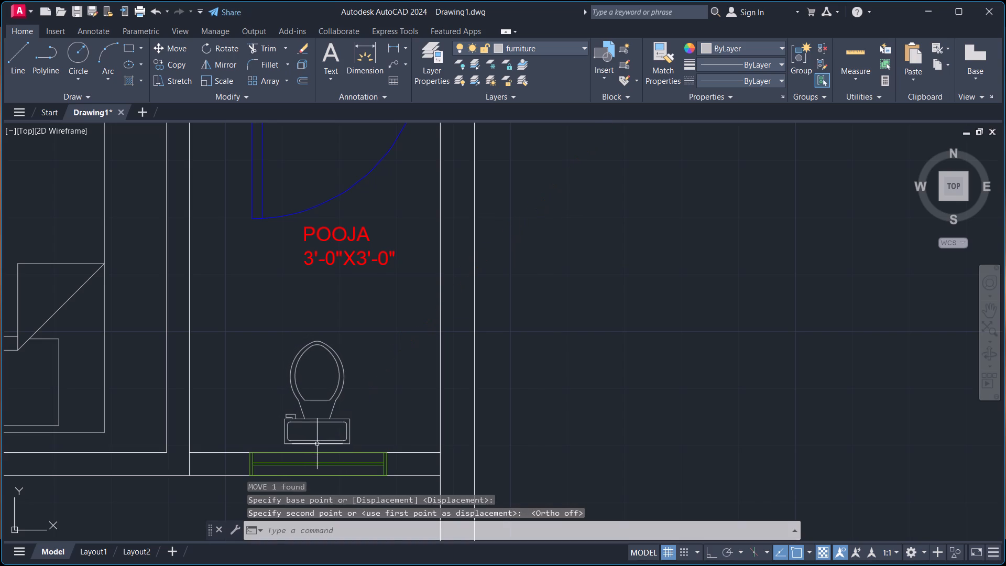
Erase the two leftover toilet blocks outside the floor plan, east of the building.
{"action": "scroll", "coordinate": [458, 362], "scroll_direction": "down", "scroll_amount": 2}
{"action": "scroll", "coordinate": [503, 355], "scroll_direction": "down", "scroll_amount": 1}
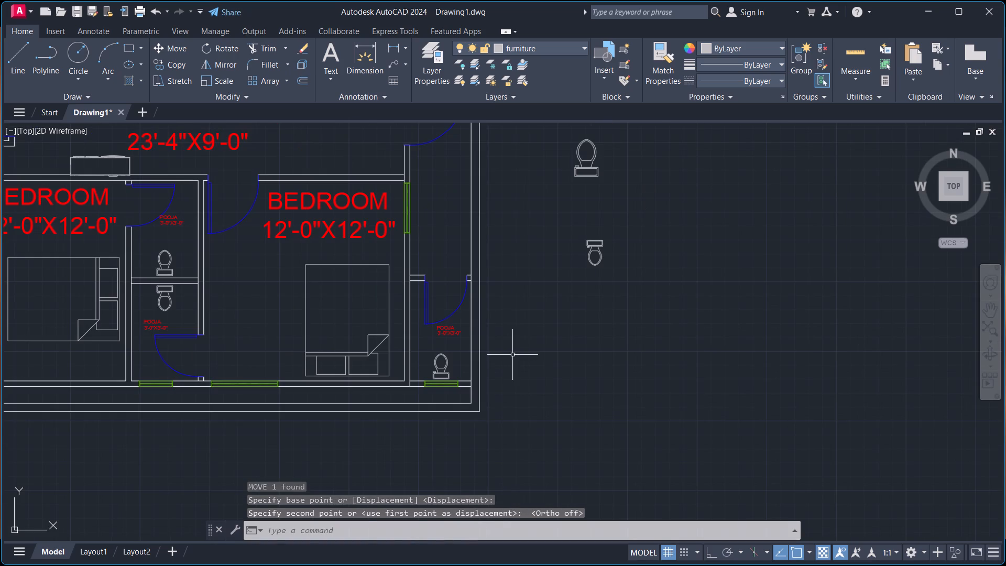
{"action": "scroll", "coordinate": [513, 355], "scroll_direction": "down", "scroll_amount": 1}
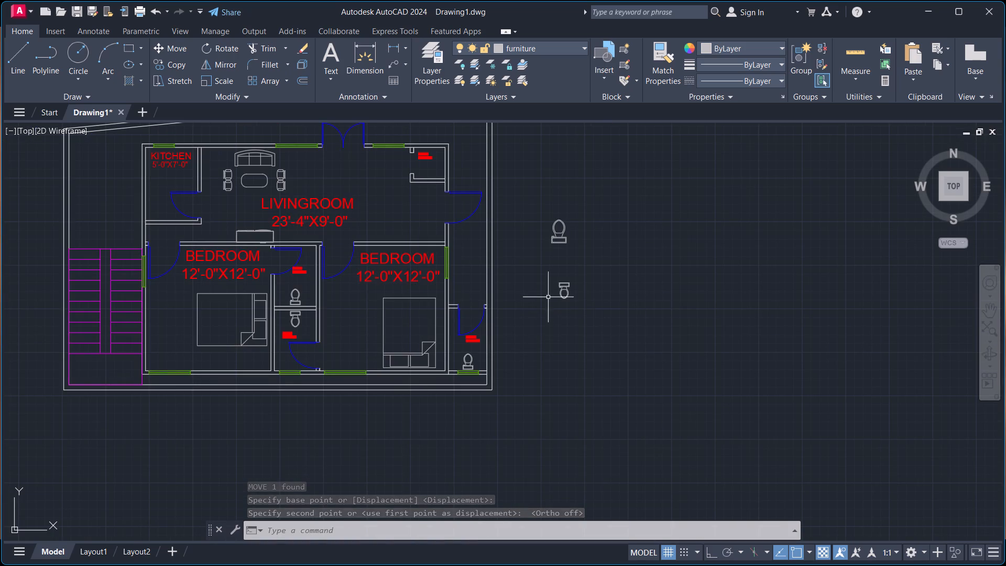
{"action": "left_click_drag", "start_coordinate": [542, 198], "coordinate": [548, 212]}
{"action": "left_click", "coordinate": [614, 350]}
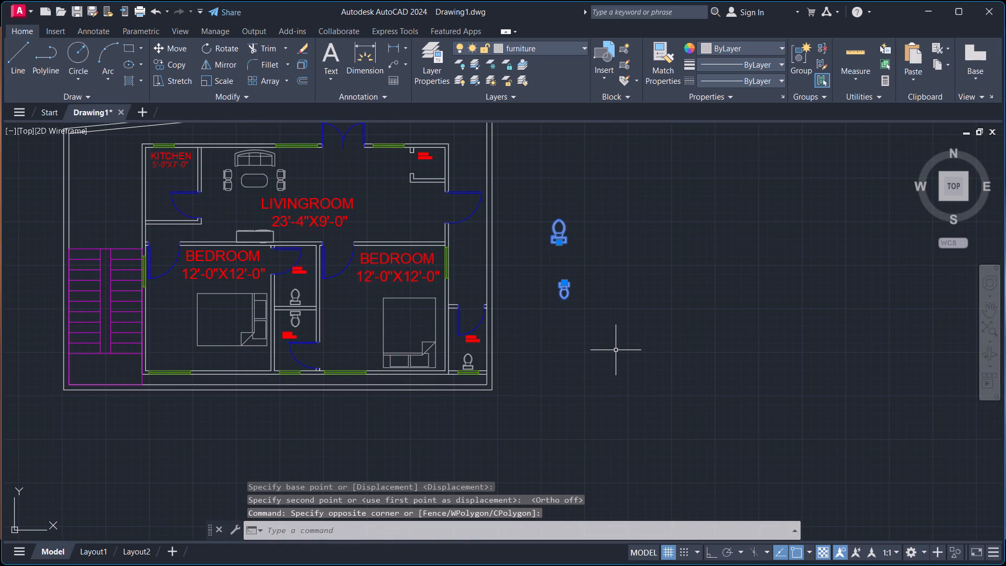
{"action": "key", "text": "e"}
{"action": "key", "text": "Return"}
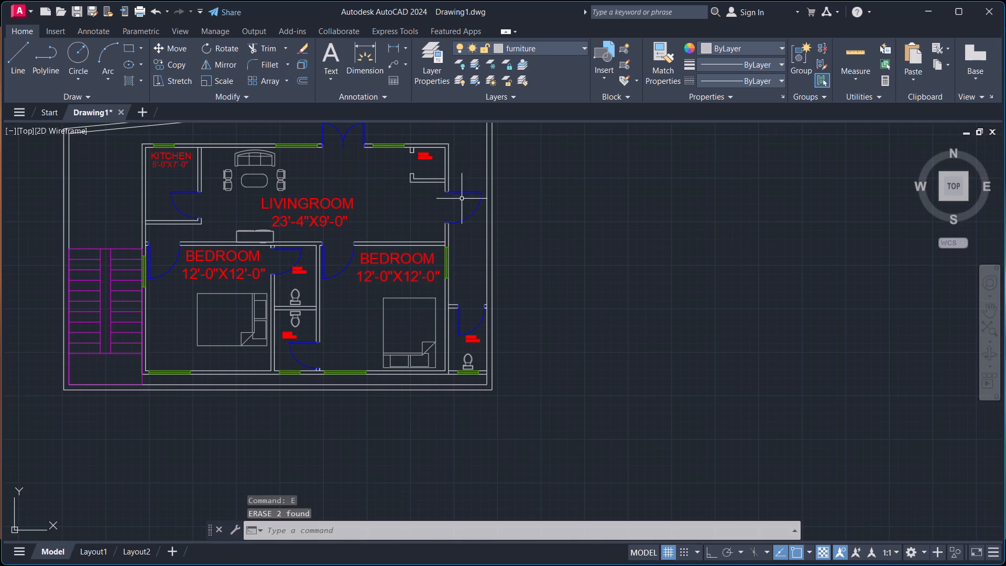
Scale the POOJA label in the living room's northeast corner room to roughly double size from its upper-left corner.
{"action": "scroll", "coordinate": [430, 155], "scroll_direction": "up", "scroll_amount": 3}
{"action": "scroll", "coordinate": [454, 196], "scroll_direction": "down", "scroll_amount": 2}
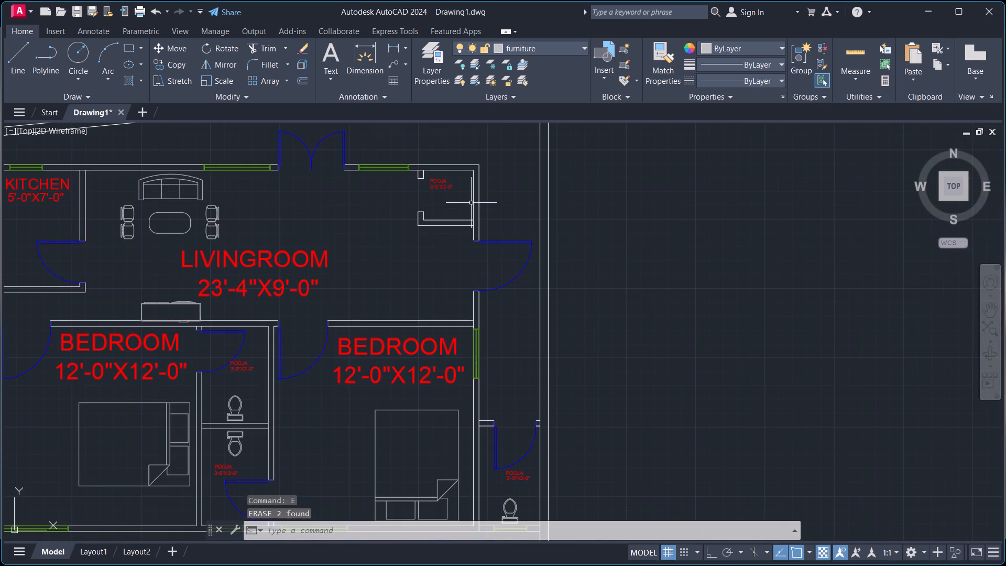
{"action": "scroll", "coordinate": [429, 176], "scroll_direction": "up", "scroll_amount": 3}
{"action": "left_click", "coordinate": [424, 183]}
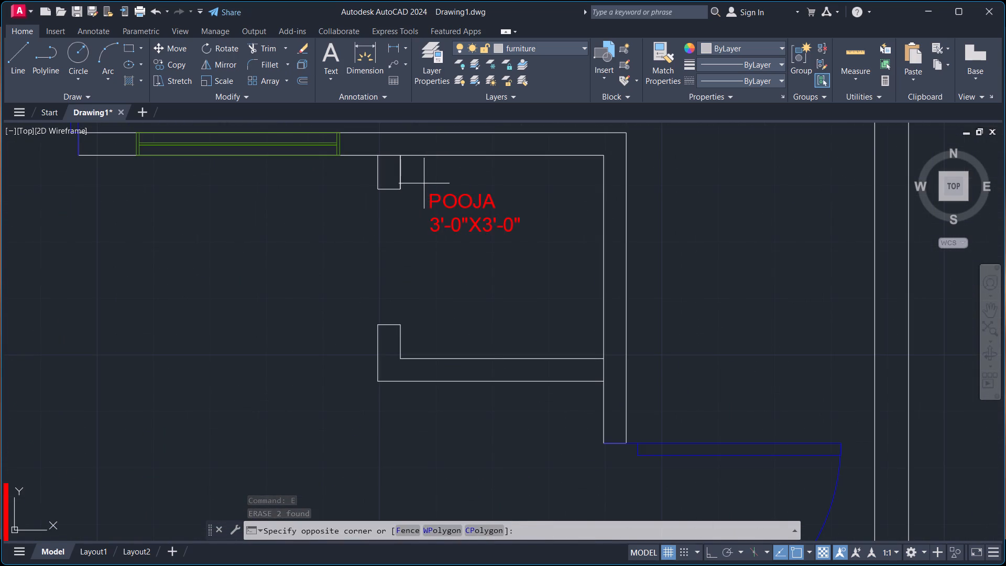
{"action": "left_click", "coordinate": [534, 269]}
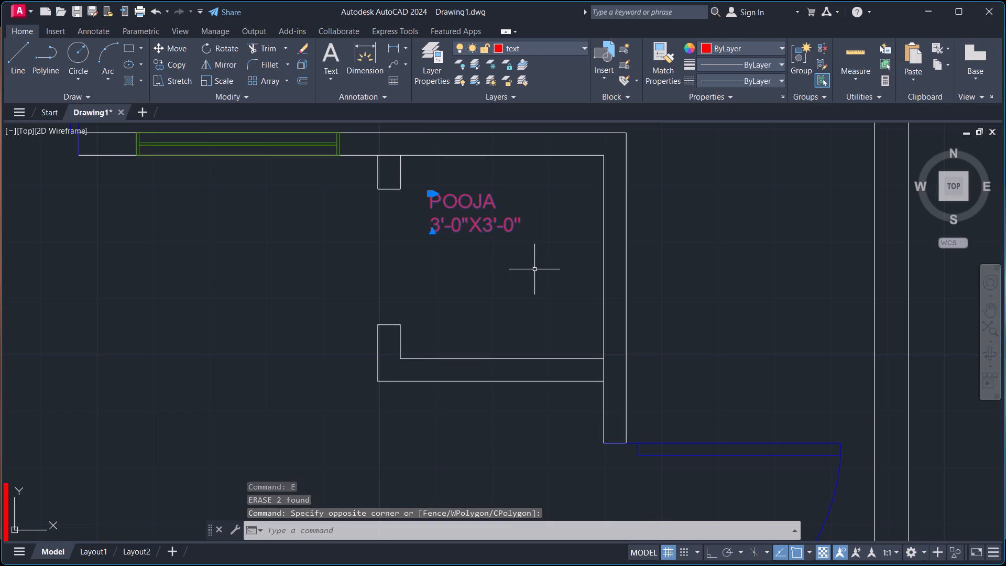
{"action": "type", "text": "SC"}
{"action": "key", "text": "Return"}
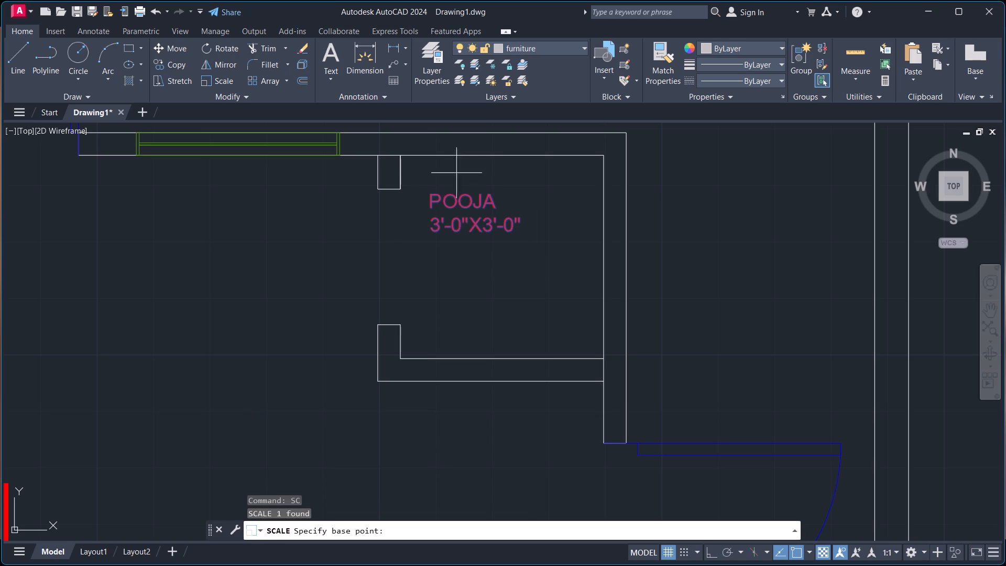
{"action": "left_click", "coordinate": [425, 193]}
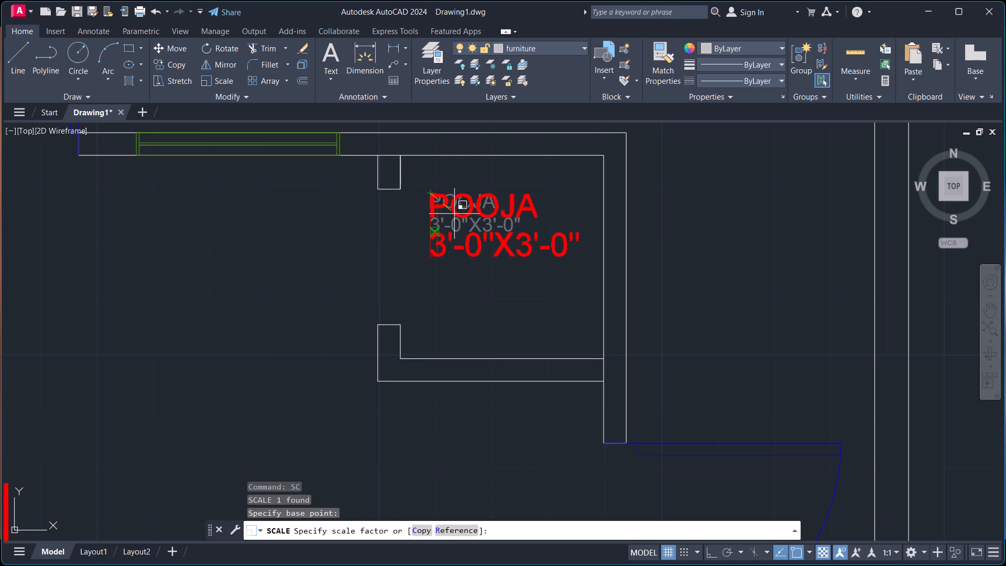
{"action": "left_click", "coordinate": [455, 214]}
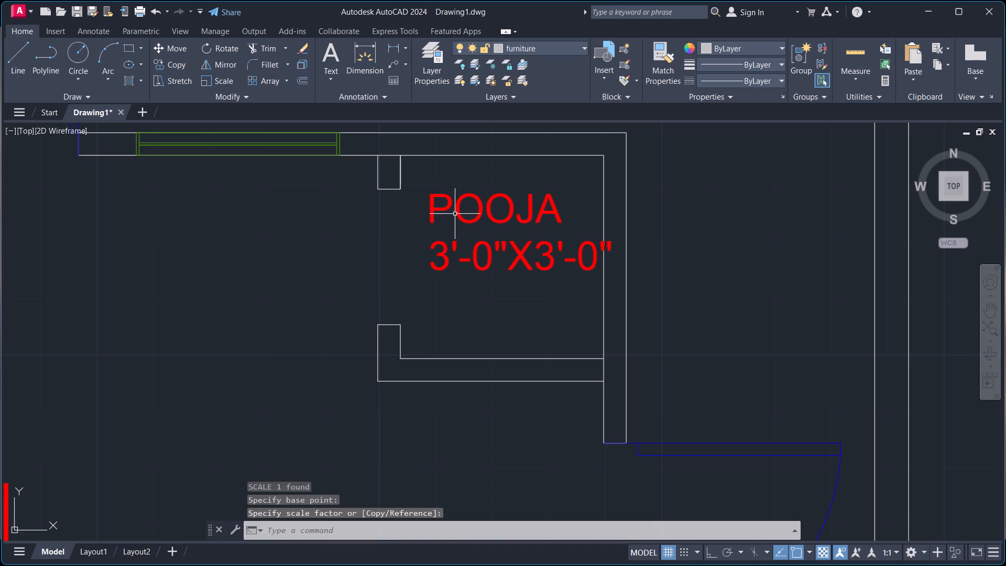
Scale the enlarged POOJA label down slightly from its upper-left corner so its size text fits inside the room.
{"action": "left_click_drag", "start_coordinate": [422, 189], "coordinate": [423, 193]}
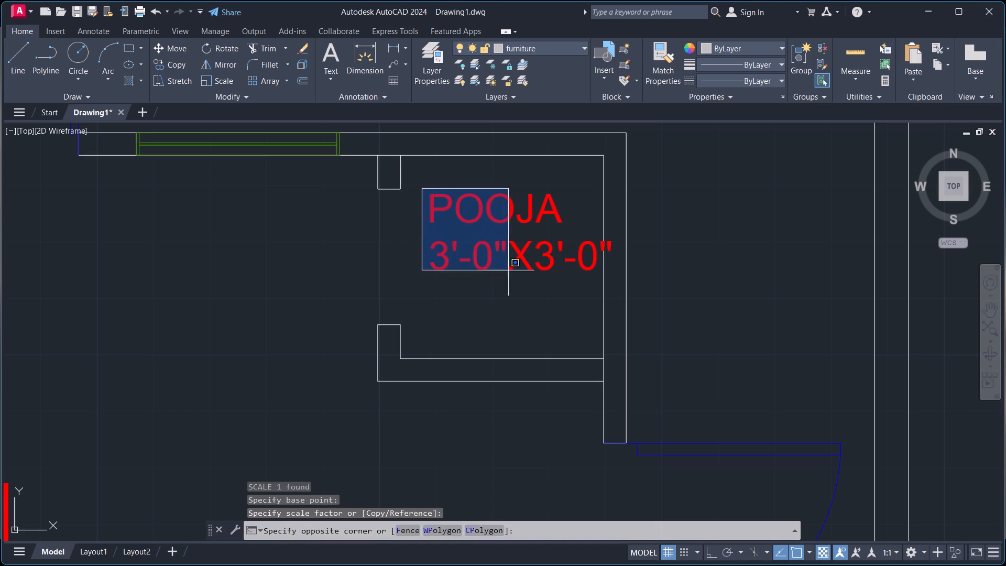
{"action": "left_click", "coordinate": [613, 298]}
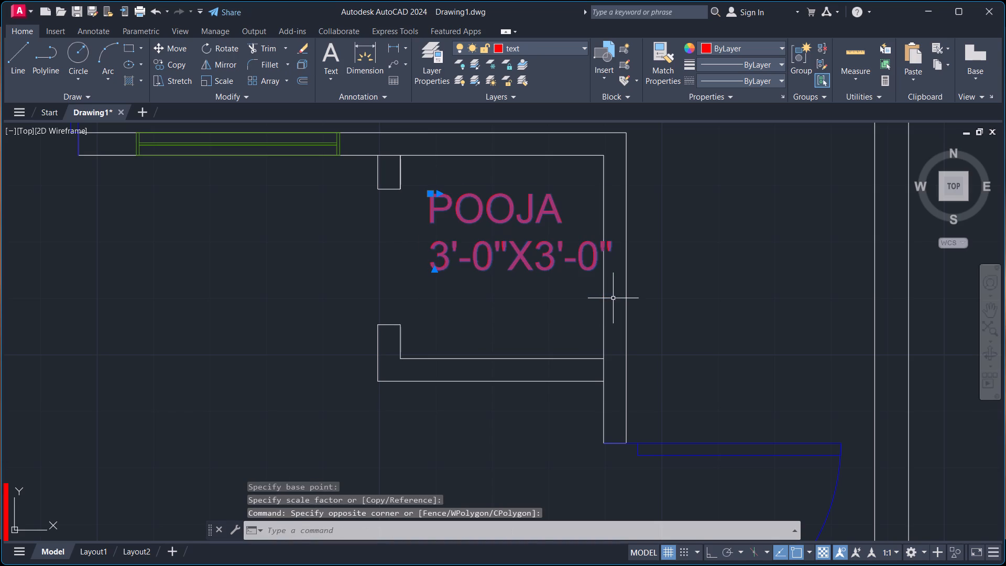
{"action": "type", "text": "SC"}
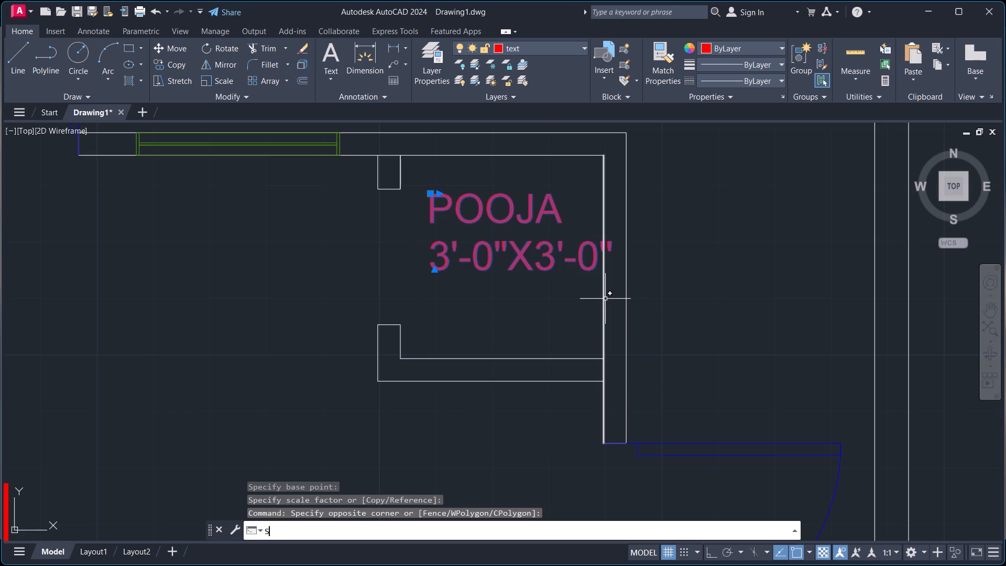
{"action": "key", "text": "Return"}
{"action": "left_click", "coordinate": [427, 192]}
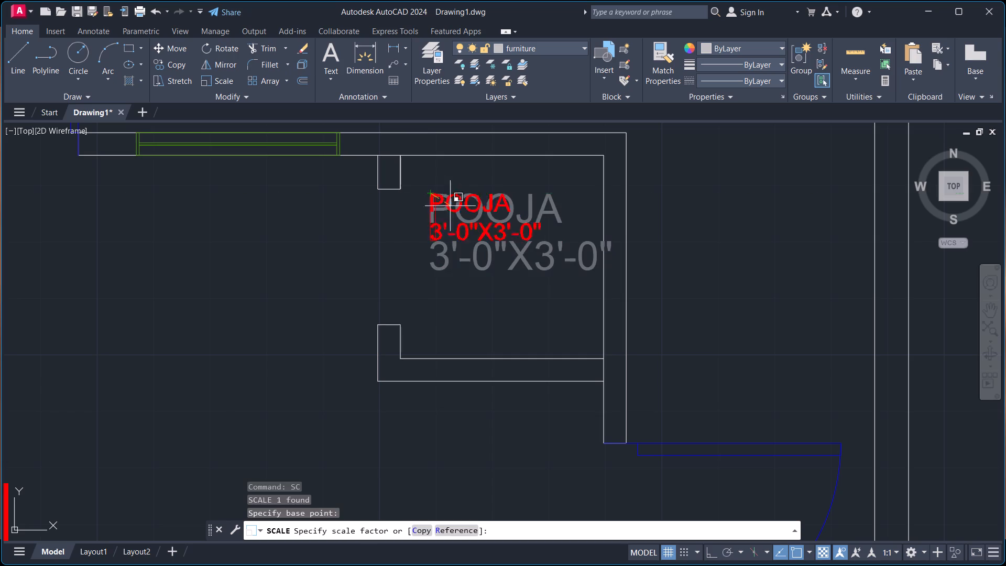
{"action": "left_click", "coordinate": [459, 211]}
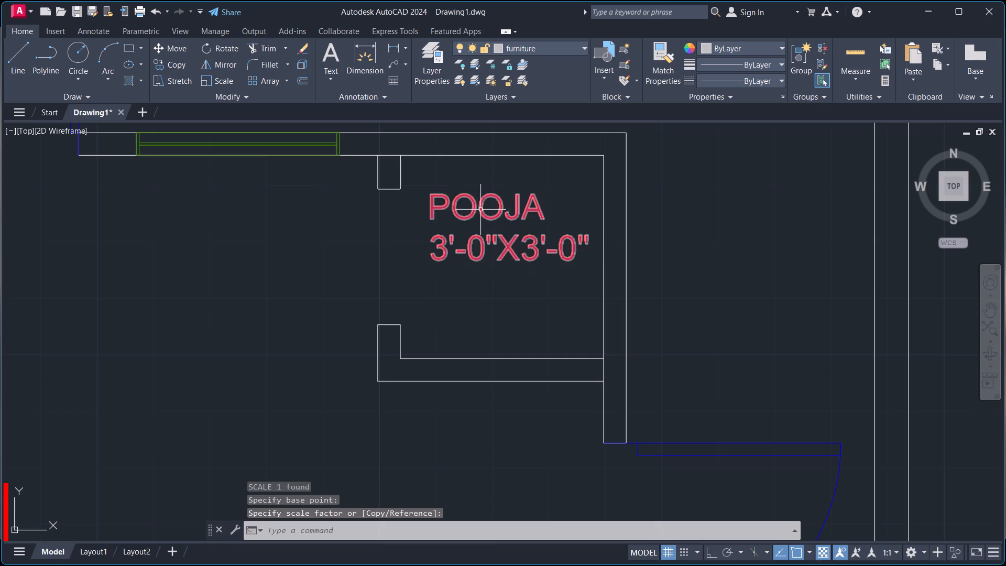
Rename the POOJA label in the northern small room between the two bedrooms as T&B.
{"action": "scroll", "coordinate": [522, 210], "scroll_direction": "down", "scroll_amount": 3}
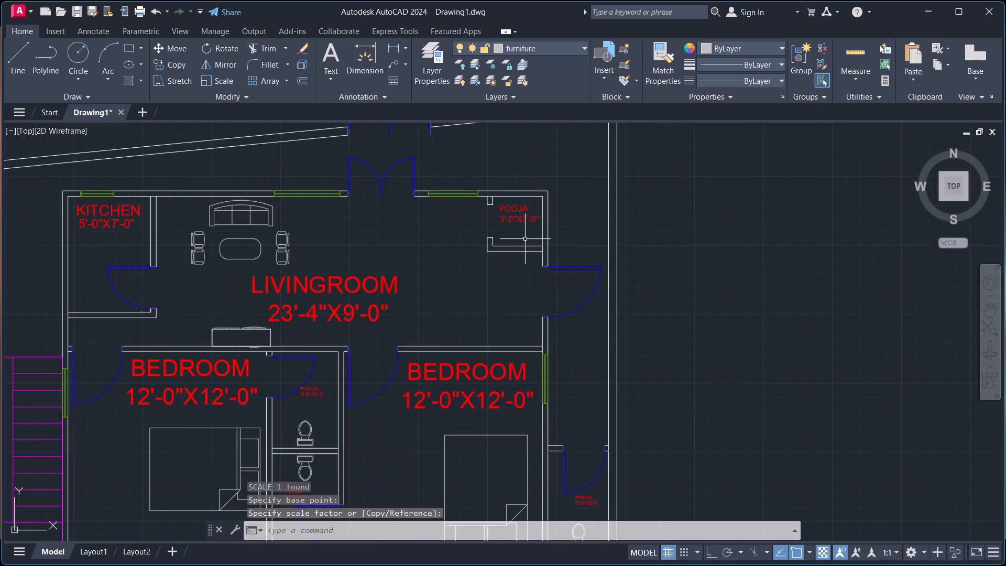
{"action": "scroll", "coordinate": [525, 242], "scroll_direction": "down", "scroll_amount": 1}
{"action": "scroll", "coordinate": [387, 333], "scroll_direction": "up", "scroll_amount": 3}
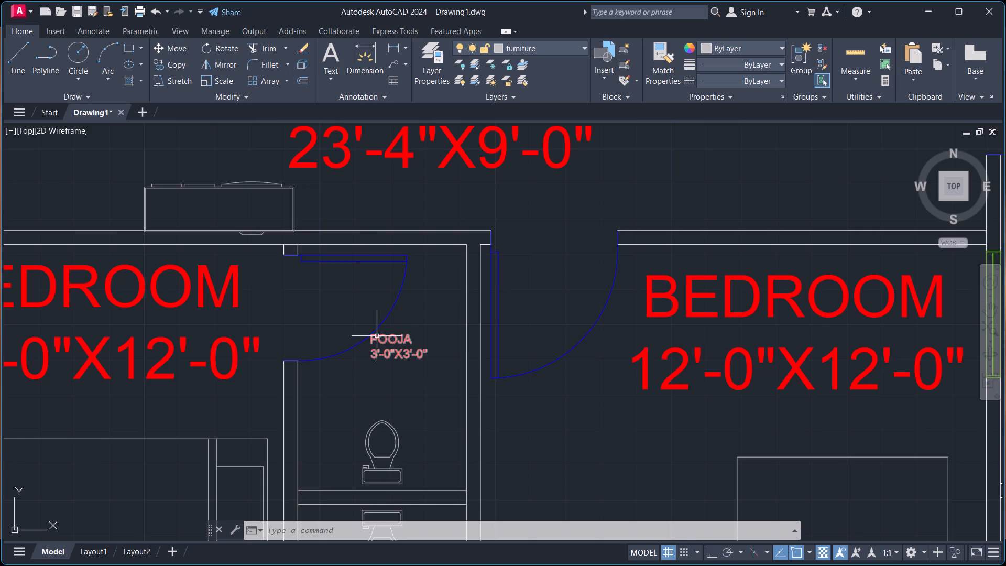
{"action": "scroll", "coordinate": [377, 336], "scroll_direction": "up", "scroll_amount": 2}
{"action": "double_click", "coordinate": [405, 348]}
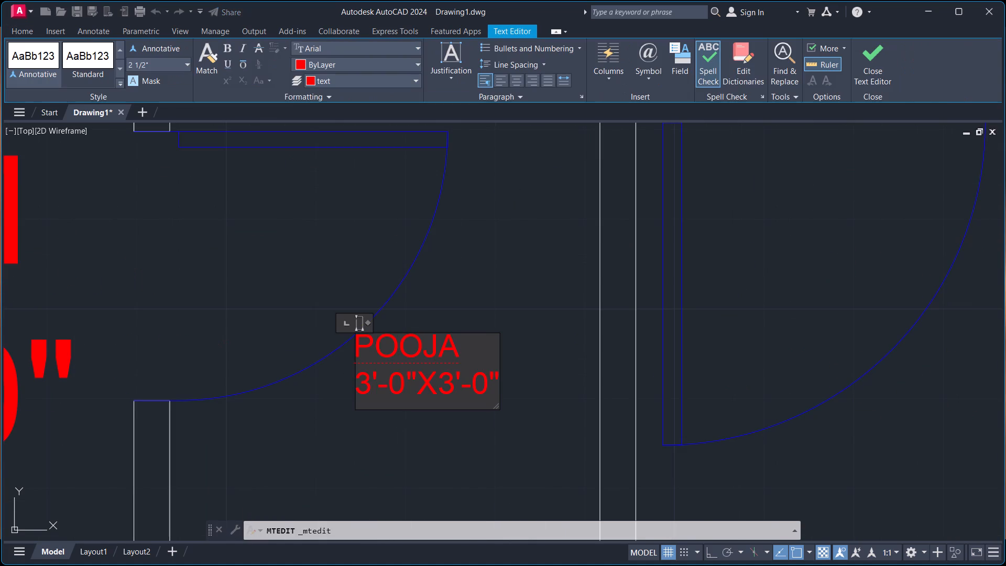
{"action": "left_click", "coordinate": [466, 349]}
{"action": "key", "text": "BackSpace"}
{"action": "key", "text": "BackSpace"}
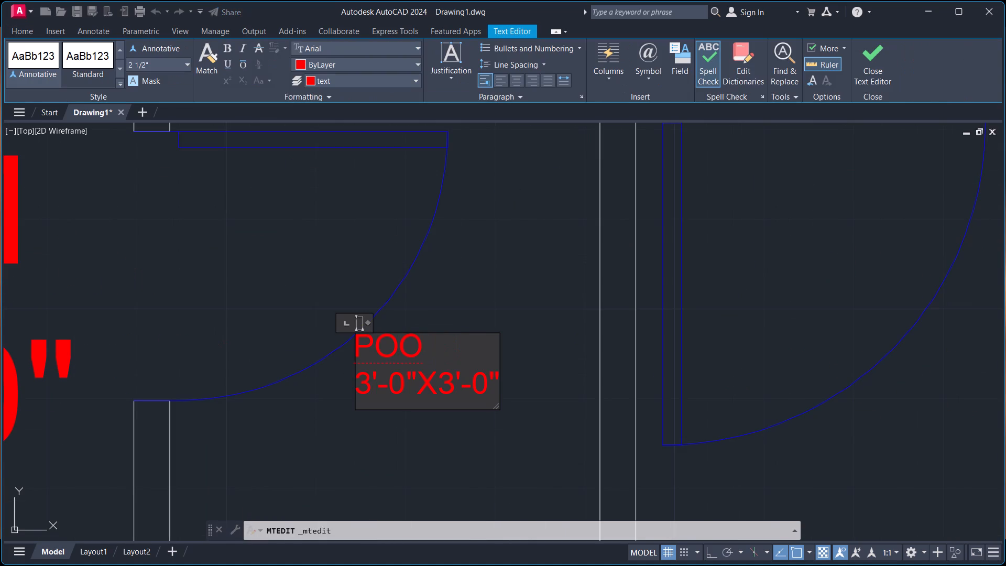
{"action": "key", "text": "BackSpace"}
{"action": "key", "text": "BackSpace"}
{"action": "key", "text": "BackSpace"}
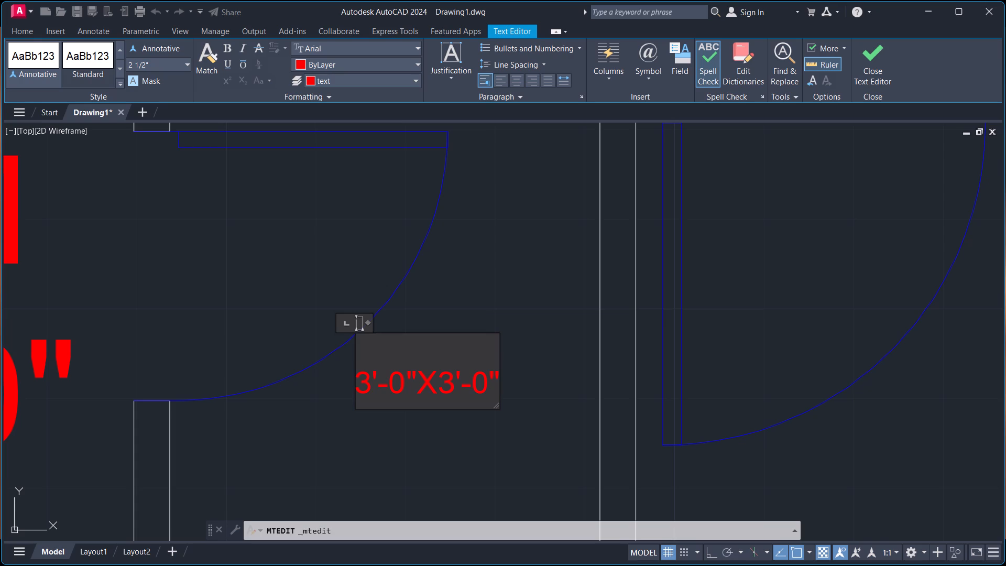
{"action": "key", "text": "t"}
{"action": "key", "text": "shift+ampersand"}
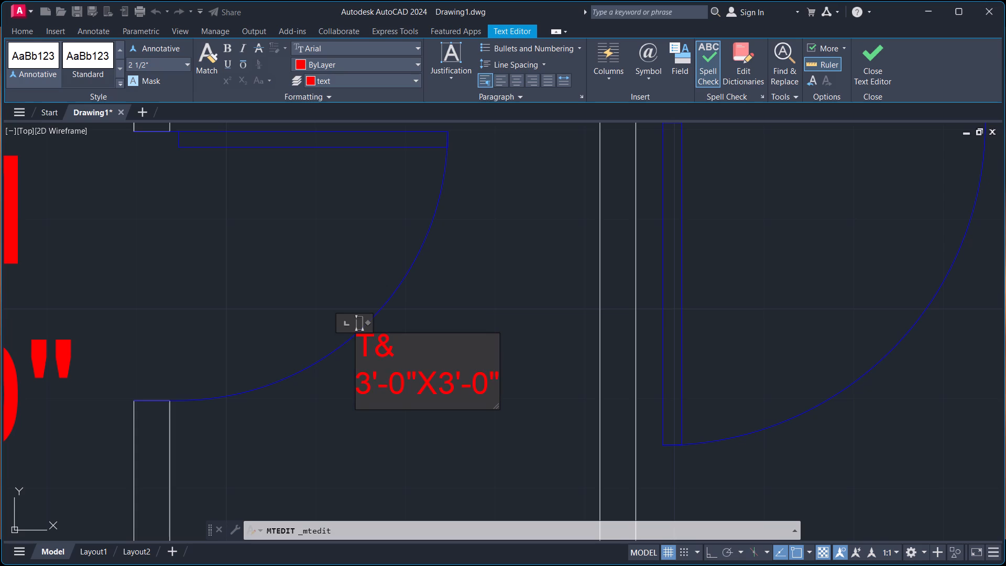
{"action": "key", "text": "b"}
Change the T&B label's size text to 4'-0"X6'-0" and finish editing the text.
{"action": "left_click", "coordinate": [370, 389]}
{"action": "key", "text": "BackSpace"}
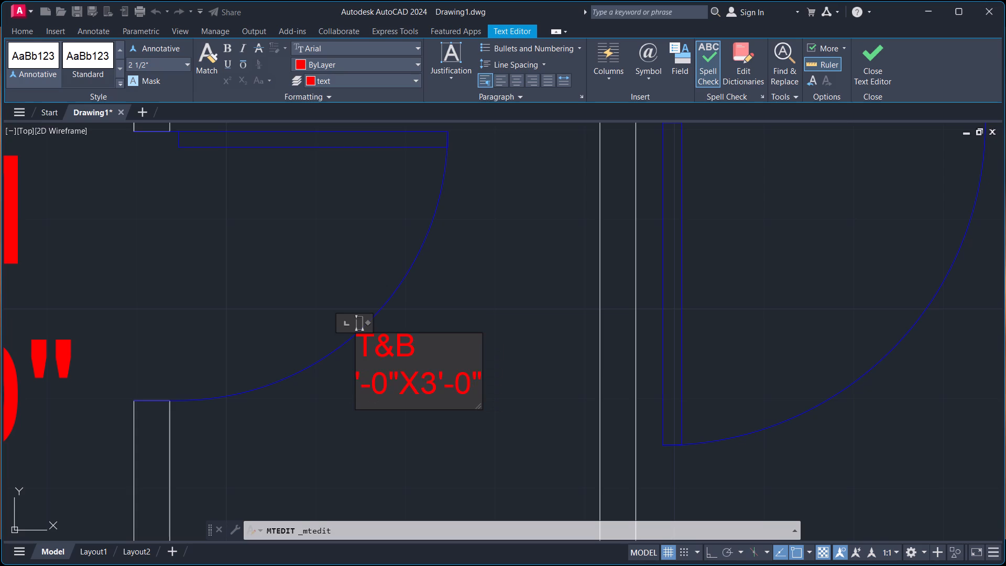
{"action": "key", "text": "4"}
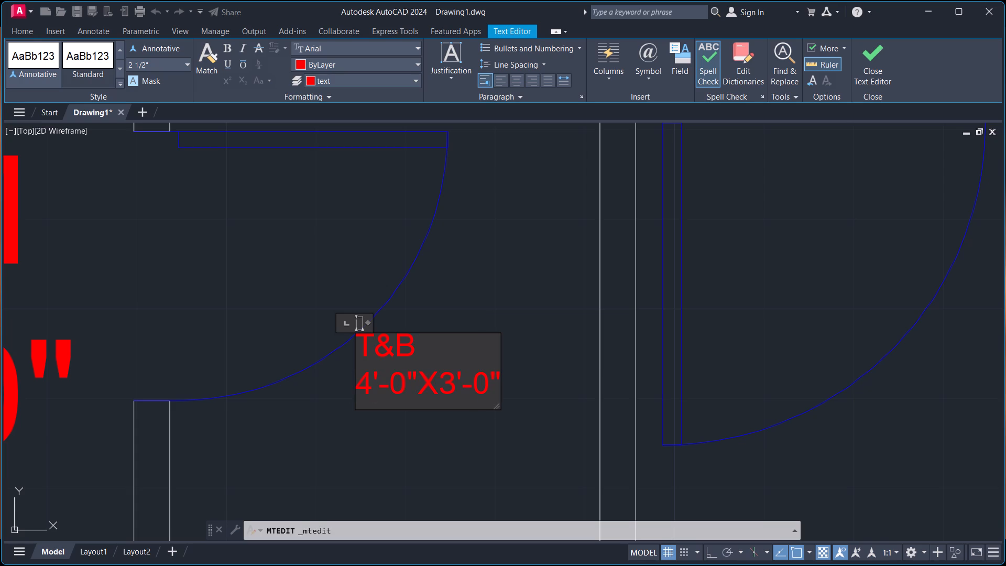
{"action": "left_click", "coordinate": [407, 392]}
{"action": "left_click", "coordinate": [457, 393]}
{"action": "key", "text": "BackSpace"}
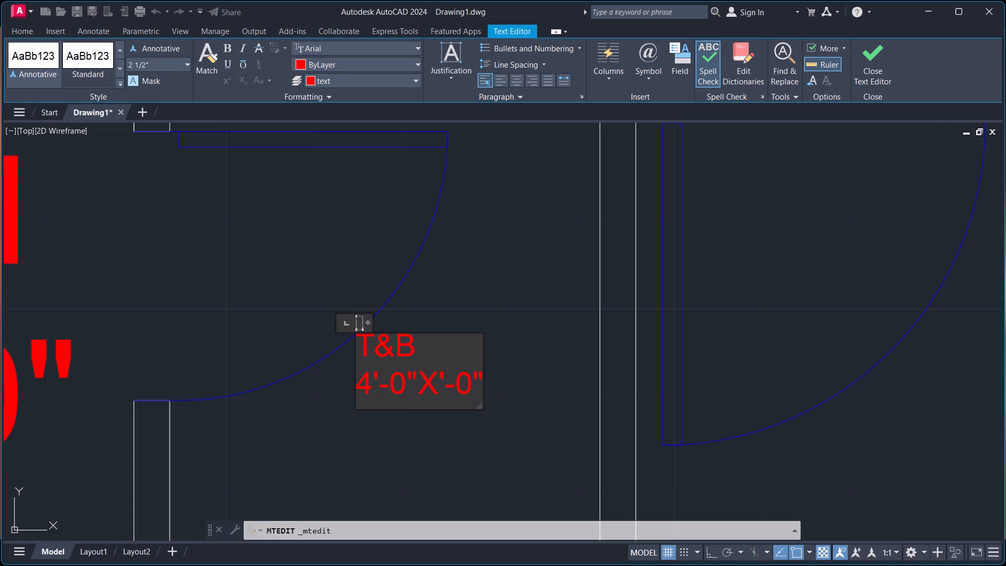
{"action": "key", "text": "6"}
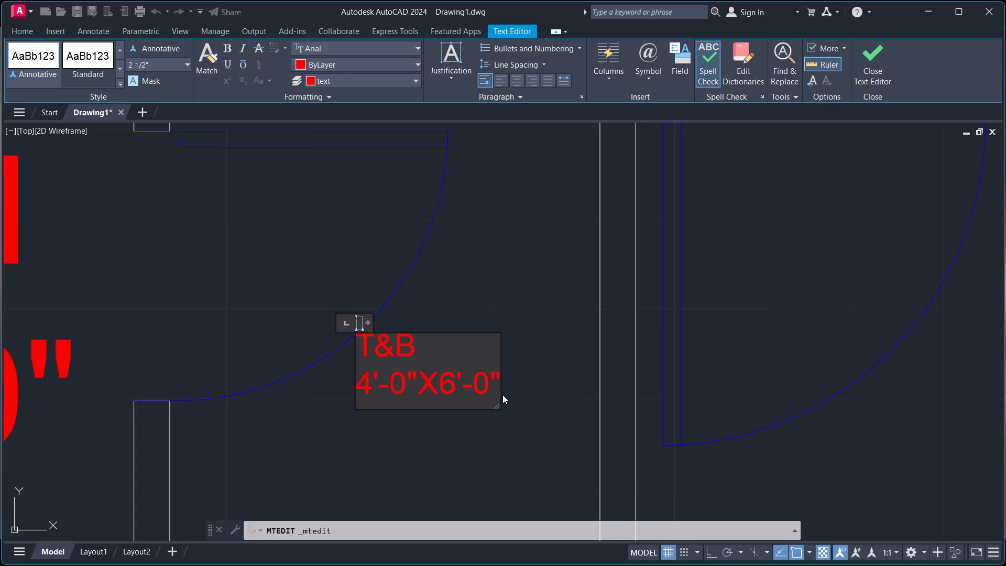
{"action": "left_click", "coordinate": [500, 394]}
{"action": "double_click", "coordinate": [495, 393]}
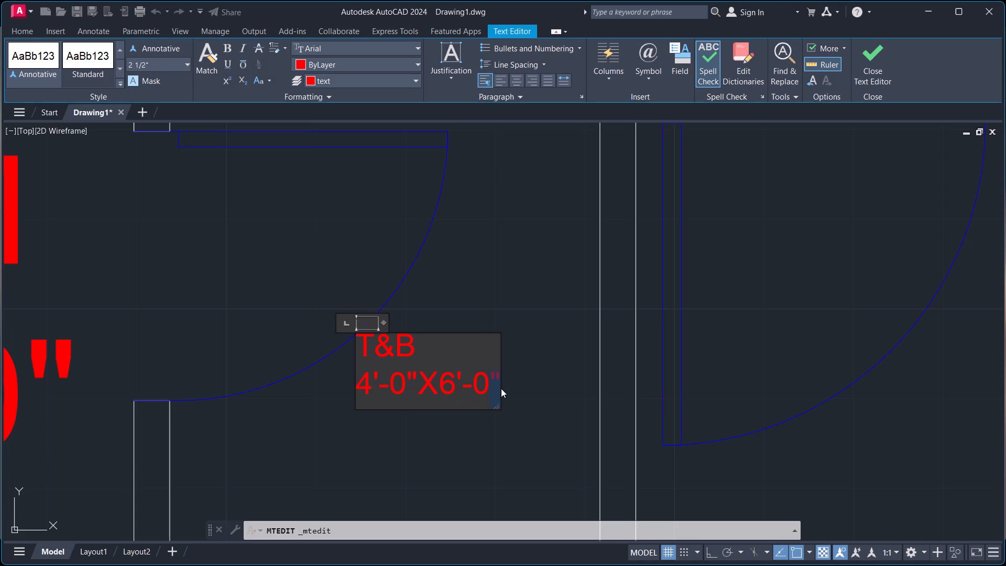
{"action": "left_click", "coordinate": [522, 389]}
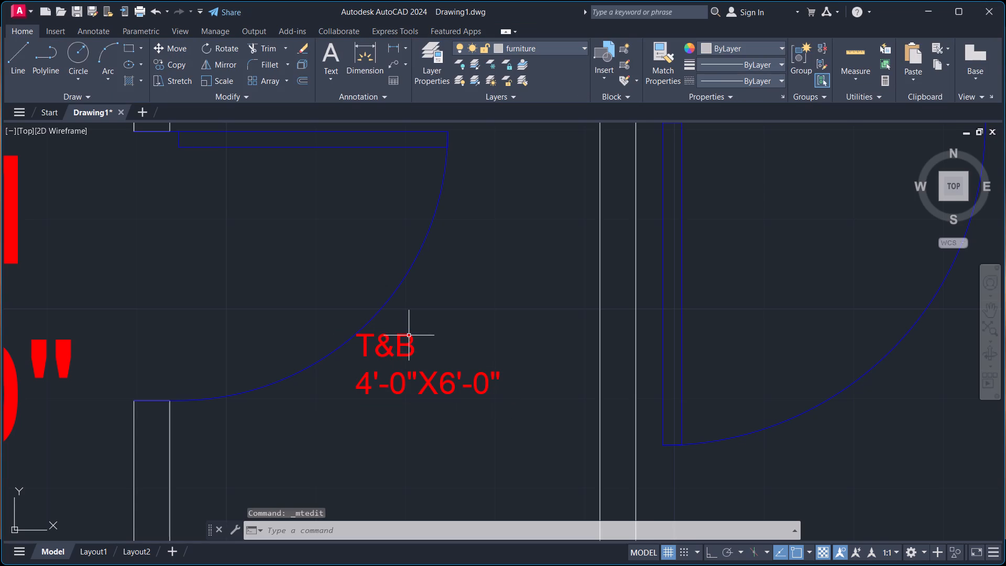
Move the T&B label slightly south and west, clear of the door swing and just above the toilet.
{"action": "scroll", "coordinate": [417, 337], "scroll_direction": "down", "scroll_amount": 1}
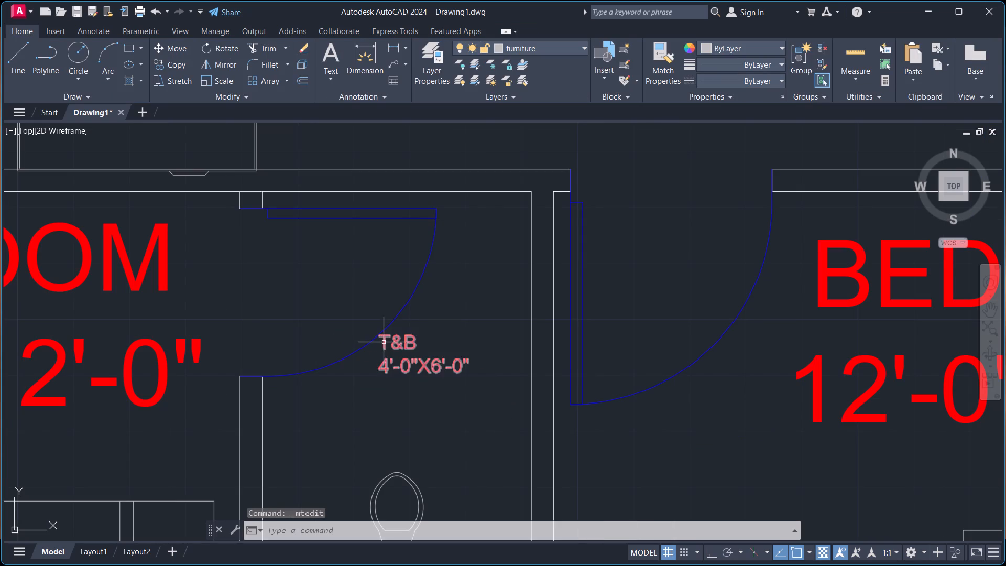
{"action": "left_click", "coordinate": [384, 342]}
{"action": "key", "text": "m"}
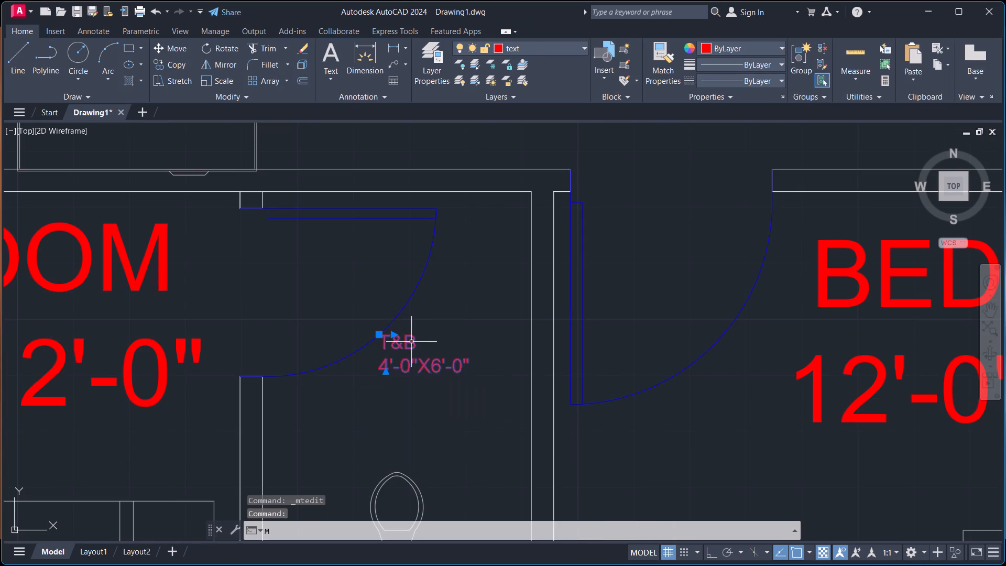
{"action": "key", "text": "Return"}
{"action": "left_click", "coordinate": [377, 340]}
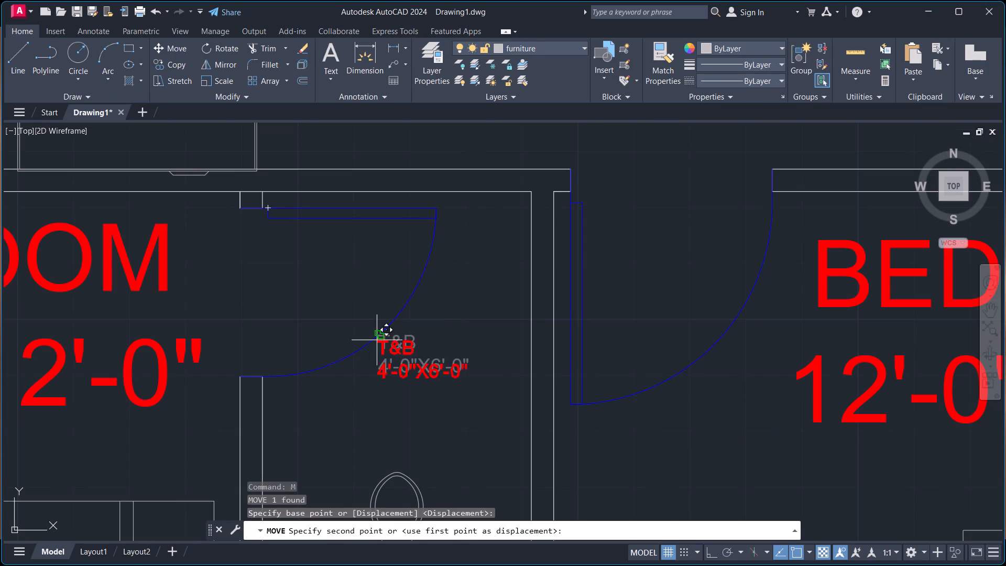
{"action": "left_click", "coordinate": [367, 375]}
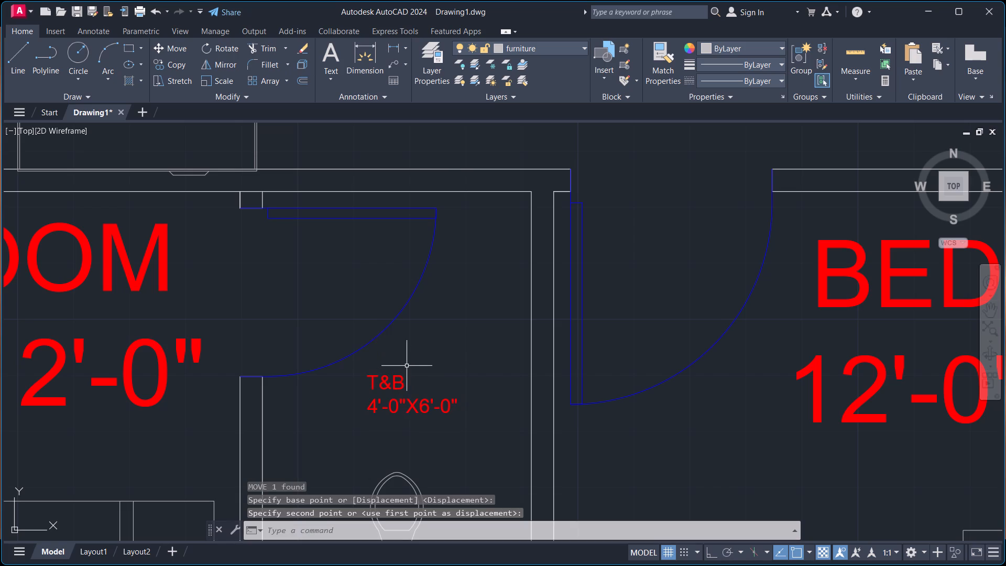
Erase the POOJA label in the southern small room between the two bedrooms.
{"action": "scroll", "coordinate": [399, 362], "scroll_direction": "down", "scroll_amount": 2}
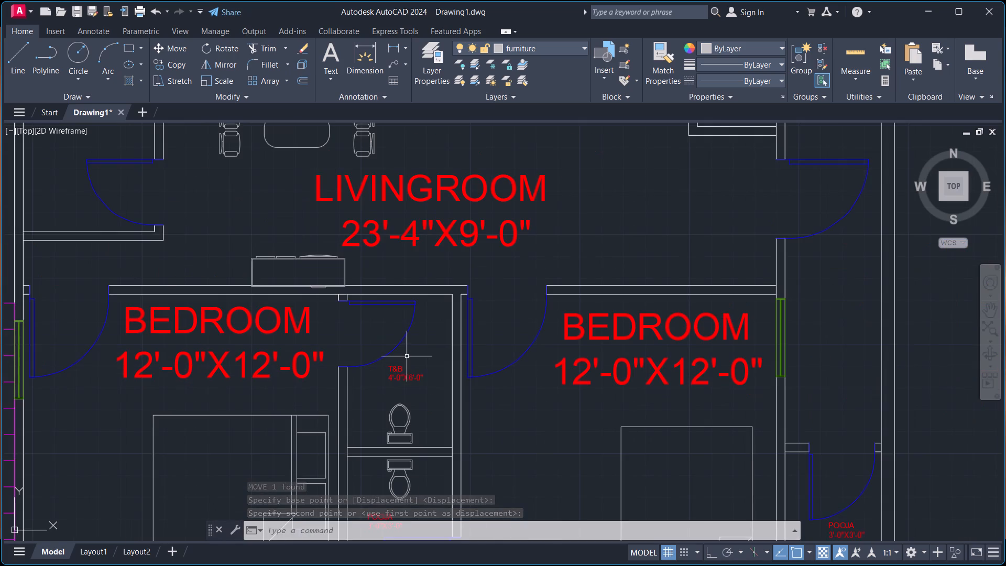
{"action": "scroll", "coordinate": [410, 356], "scroll_direction": "down", "scroll_amount": 1}
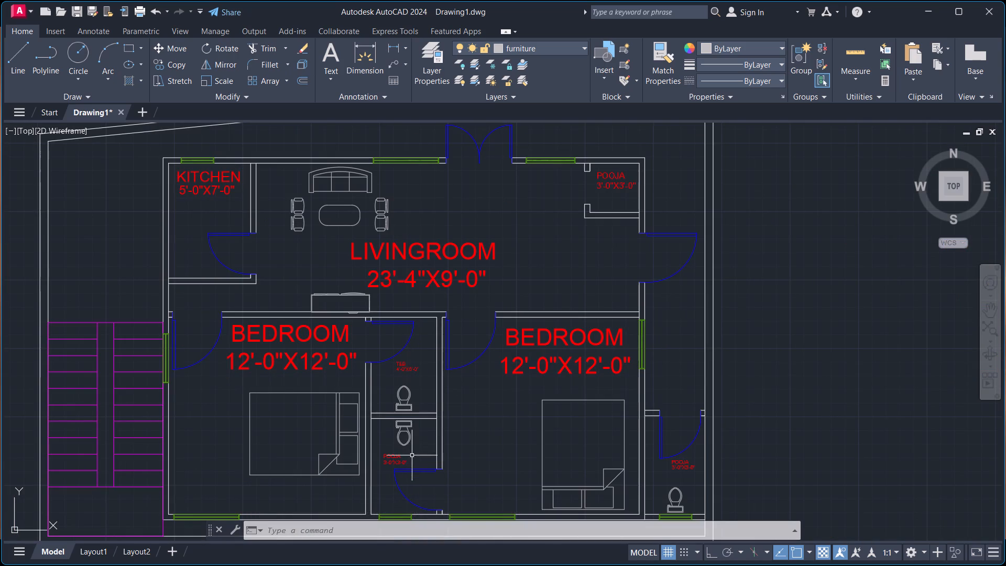
{"action": "left_click", "coordinate": [395, 459]}
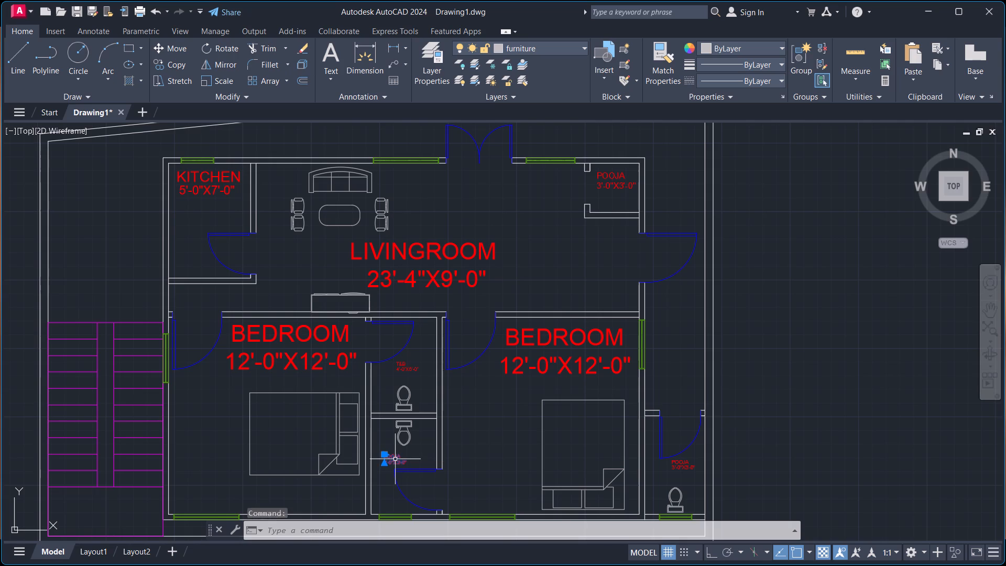
{"action": "key", "text": "e"}
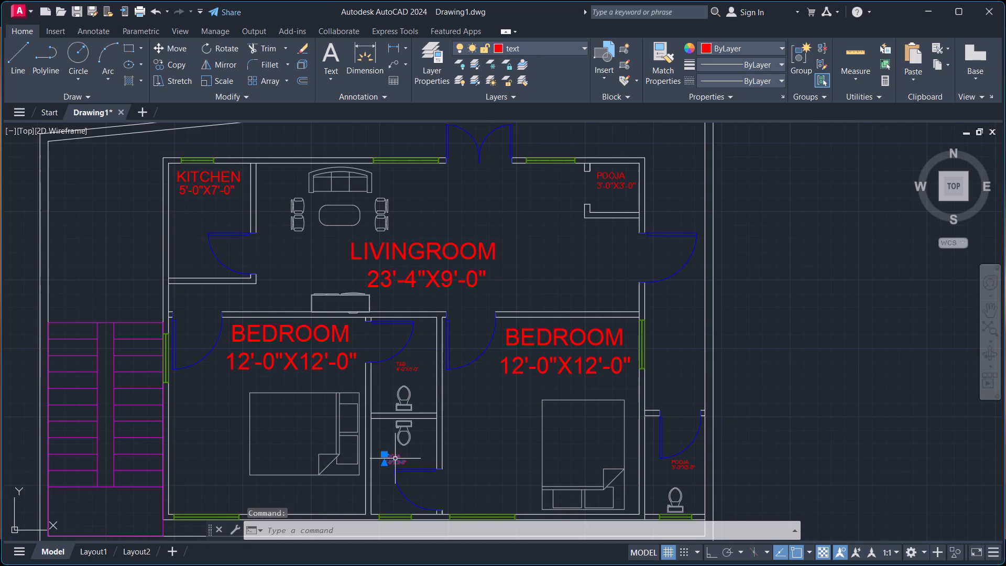
{"action": "key", "text": "Return"}
Erase the POOJA label above the toilet in the small room east of the bedrooms.
{"action": "scroll", "coordinate": [434, 369], "scroll_direction": "down", "scroll_amount": 2}
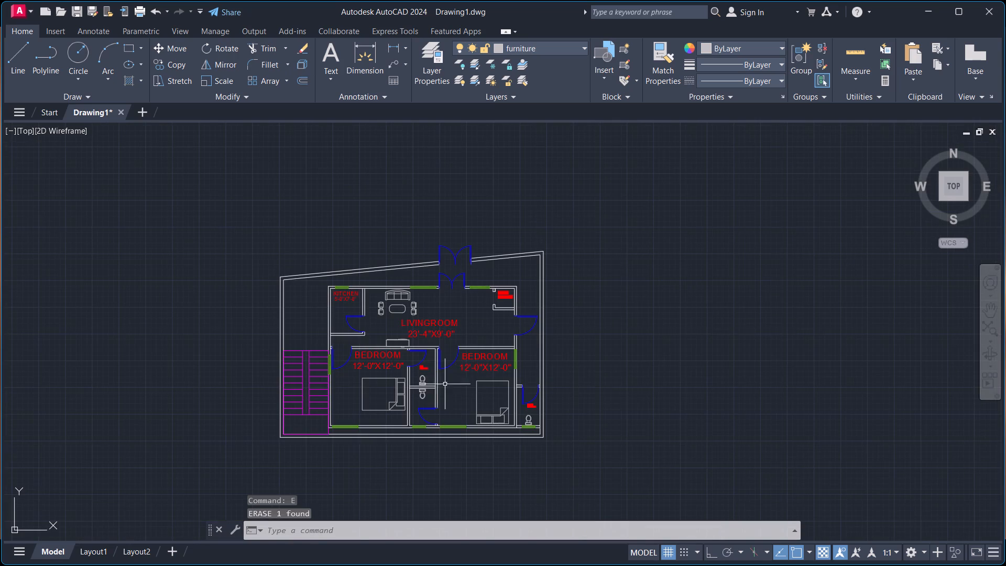
{"action": "scroll", "coordinate": [425, 374], "scroll_direction": "up", "scroll_amount": 3}
{"action": "middle_click_drag", "start_coordinate": [486, 398], "coordinate": [419, 364]}
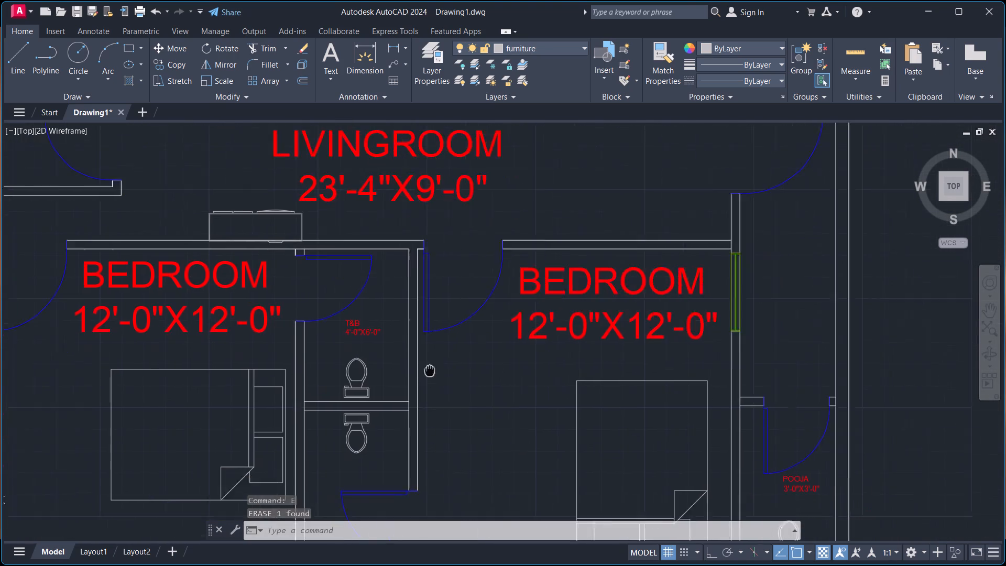
{"action": "middle_click_drag", "start_coordinate": [419, 364], "coordinate": [255, 313]}
{"action": "middle_click_drag", "start_coordinate": [564, 406], "coordinate": [360, 325]}
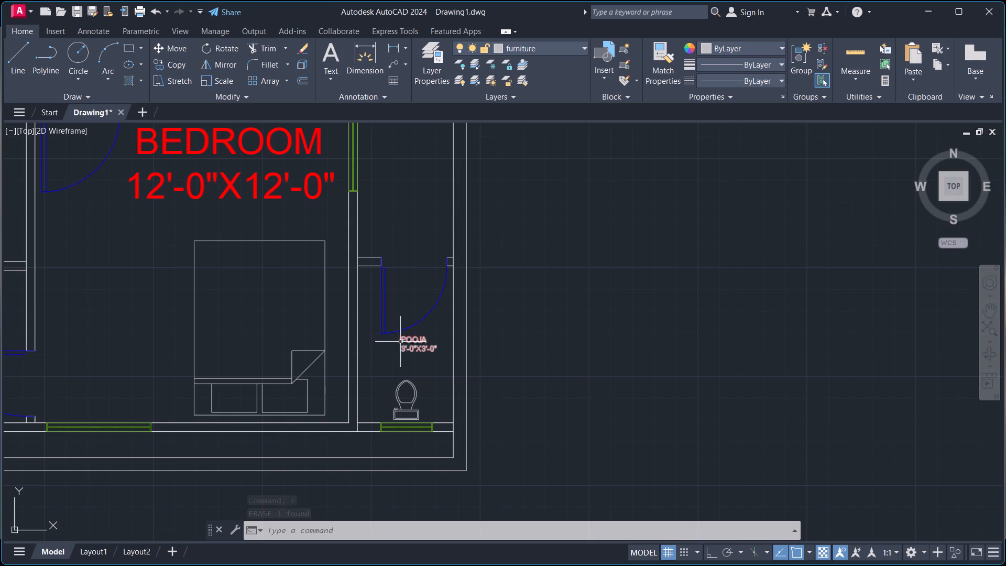
{"action": "left_click", "coordinate": [406, 346]}
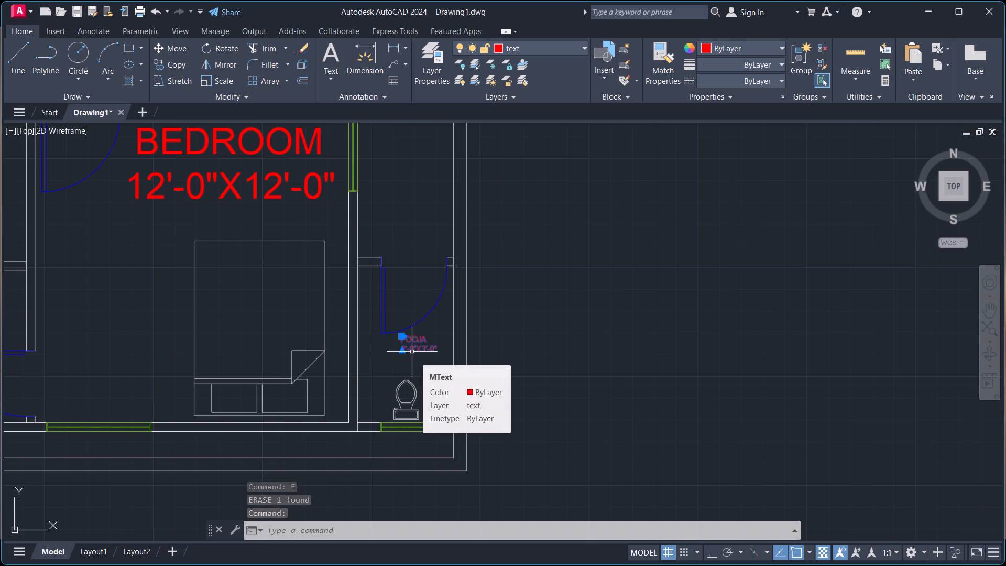
{"action": "key", "text": "e"}
{"action": "key", "text": "Return"}
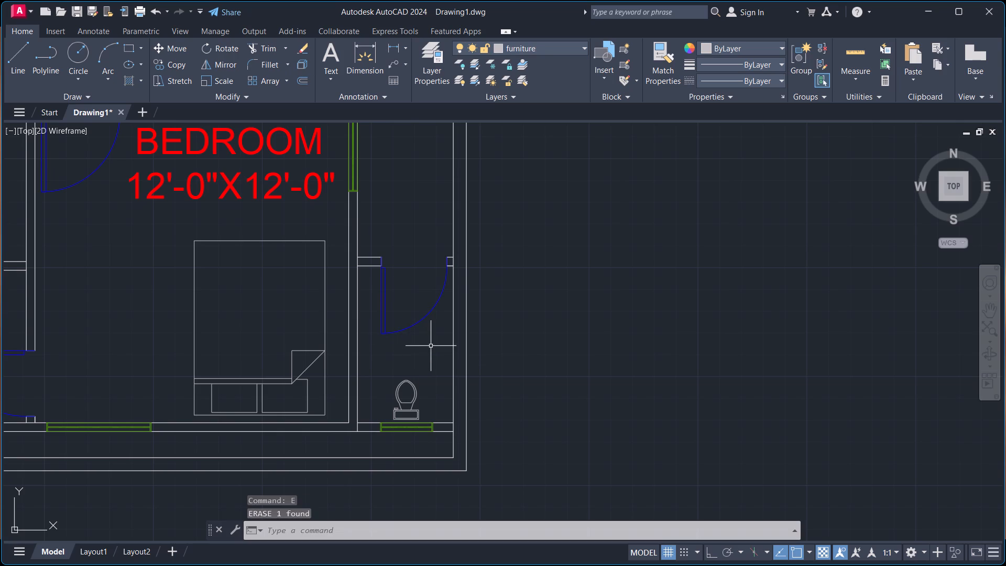
Scale the T&B label between the bedrooms to roughly double size from its upper-left corner.
{"action": "scroll", "coordinate": [438, 344], "scroll_direction": "down", "scroll_amount": 2}
{"action": "middle_click_drag", "start_coordinate": [324, 329], "coordinate": [413, 410]}
{"action": "scroll", "coordinate": [354, 363], "scroll_direction": "up", "scroll_amount": 3}
{"action": "left_click", "coordinate": [294, 358]}
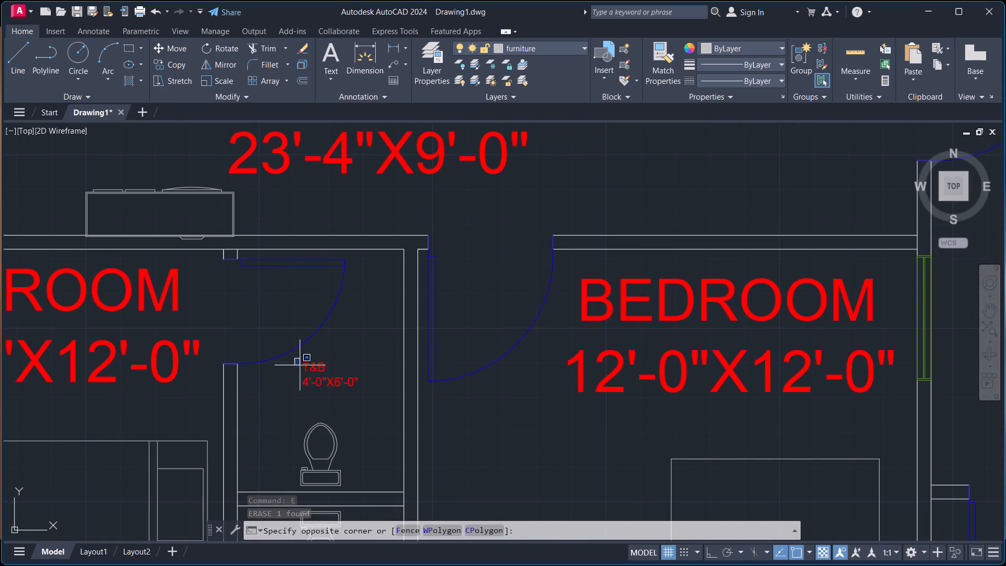
{"action": "left_click", "coordinate": [364, 399]}
{"action": "type", "text": "SC"}
{"action": "key", "text": "Return"}
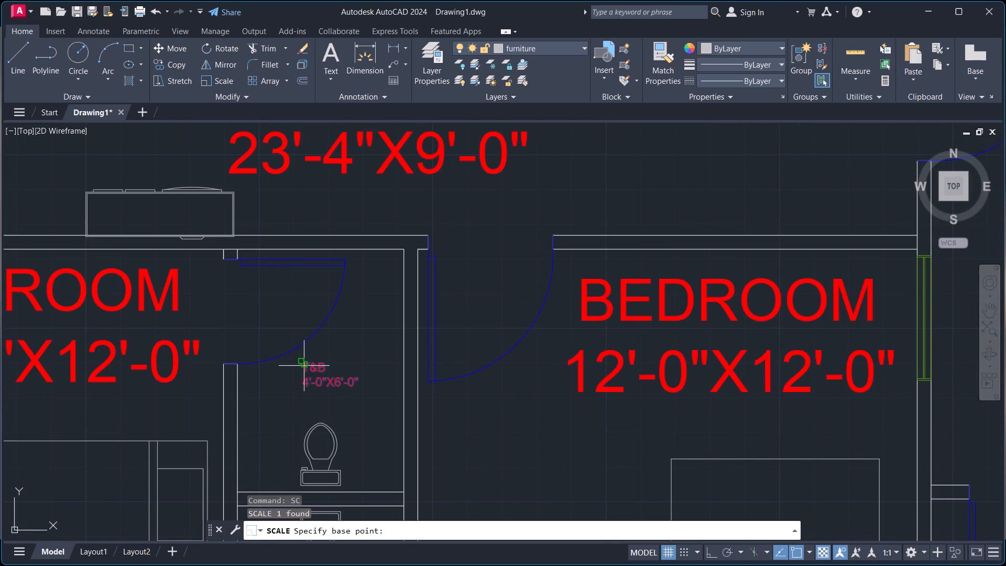
{"action": "left_click", "coordinate": [304, 366]}
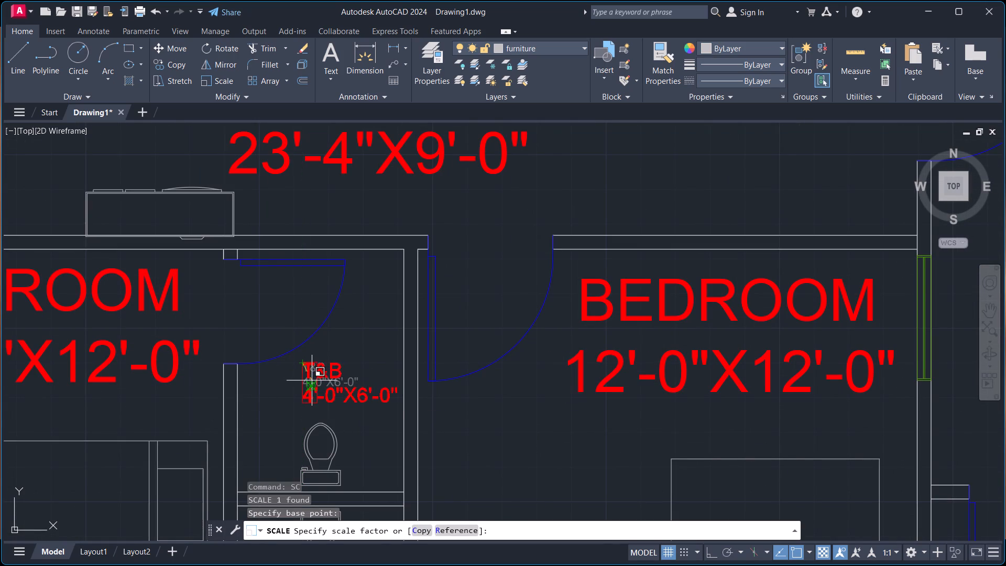
{"action": "left_click", "coordinate": [312, 380]}
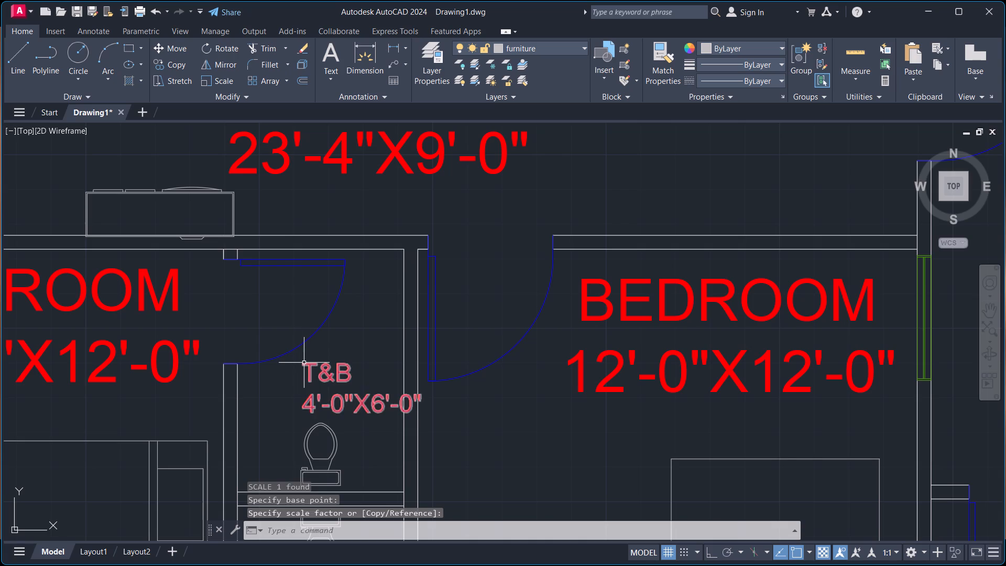
Move the enlarged T&B label in the northern toilet between the bedrooms about 6 3/4 inches west.
{"action": "left_click", "coordinate": [304, 363]}
{"action": "key", "text": "m"}
{"action": "key", "text": "Return"}
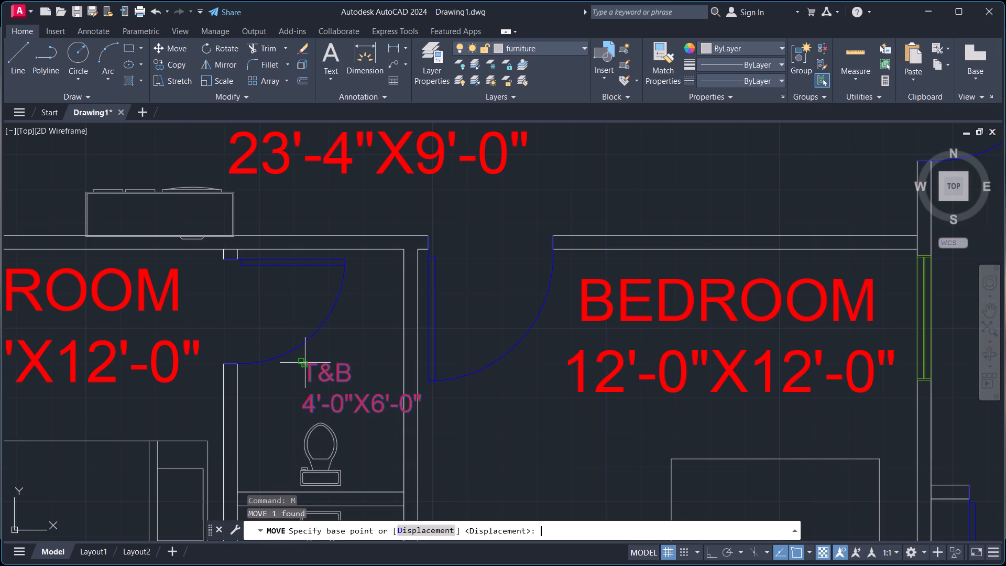
{"action": "left_click", "coordinate": [305, 363]}
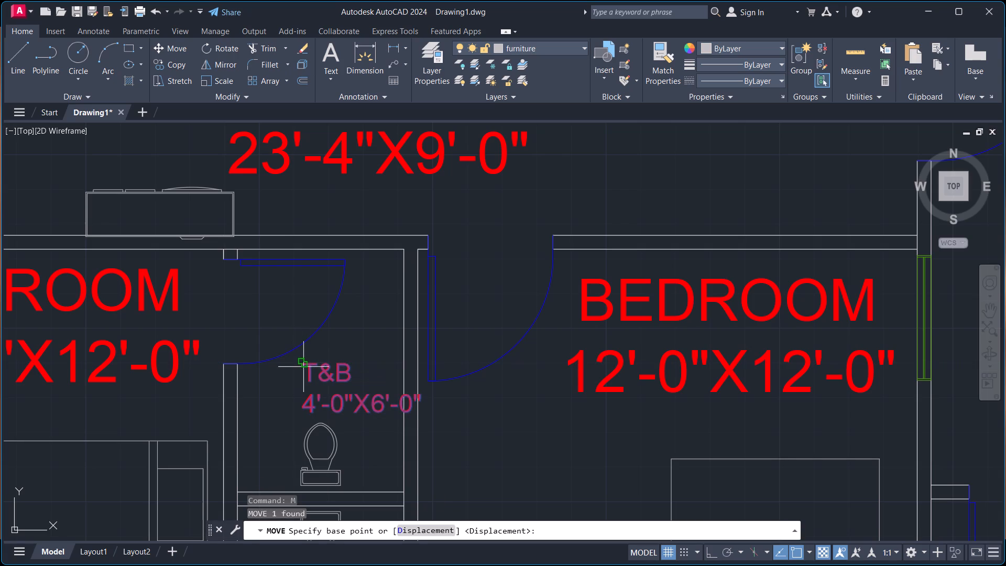
{"action": "left_click", "coordinate": [305, 366]}
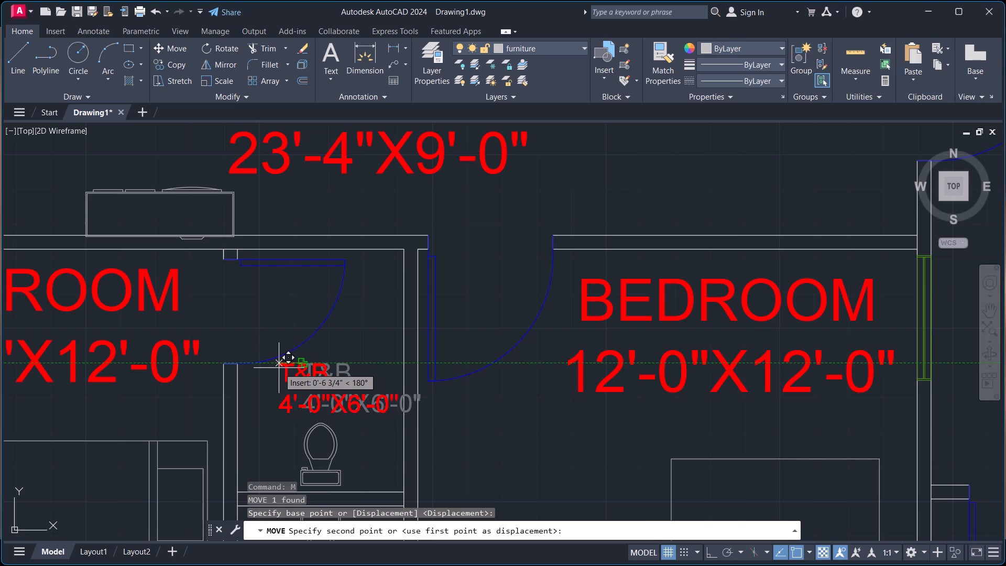
{"action": "left_click", "coordinate": [279, 368]}
Copy the T&B 4'-0"X6'-0" label into the southern toilet between the bedrooms, between the toilet and the door.
{"action": "scroll", "coordinate": [415, 319], "scroll_direction": "down", "scroll_amount": 2}
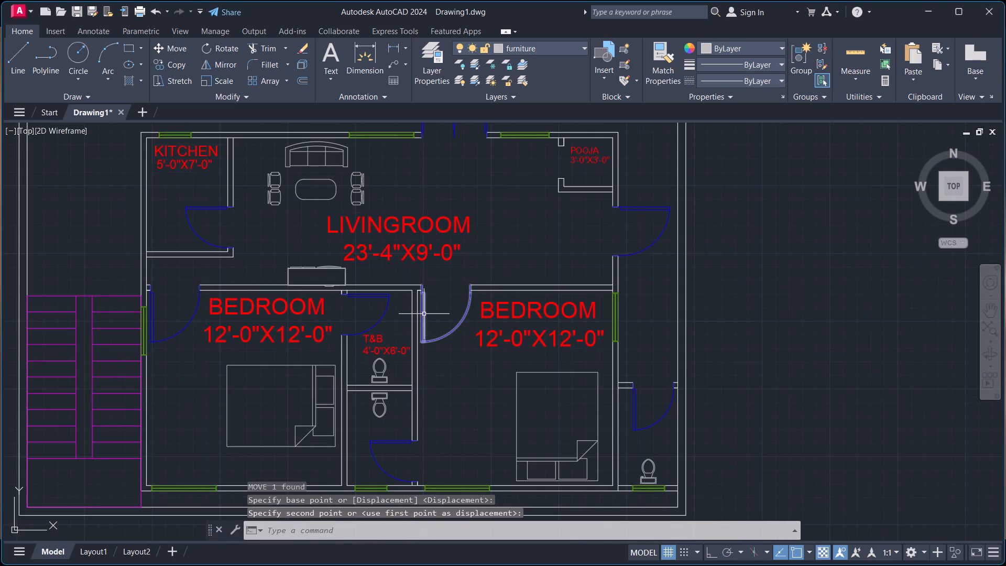
{"action": "scroll", "coordinate": [424, 314], "scroll_direction": "down", "scroll_amount": 1}
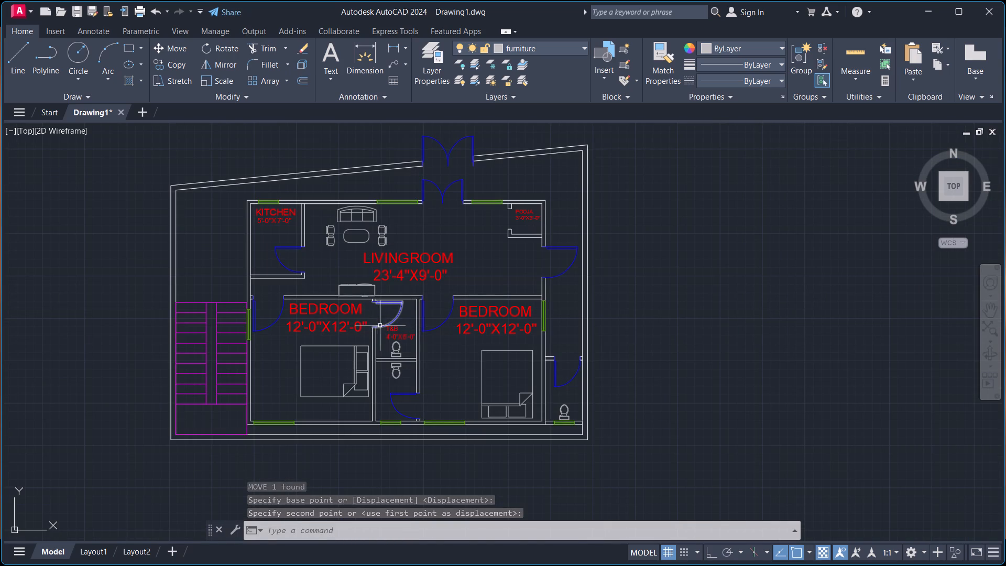
{"action": "scroll", "coordinate": [412, 332], "scroll_direction": "up", "scroll_amount": 3}
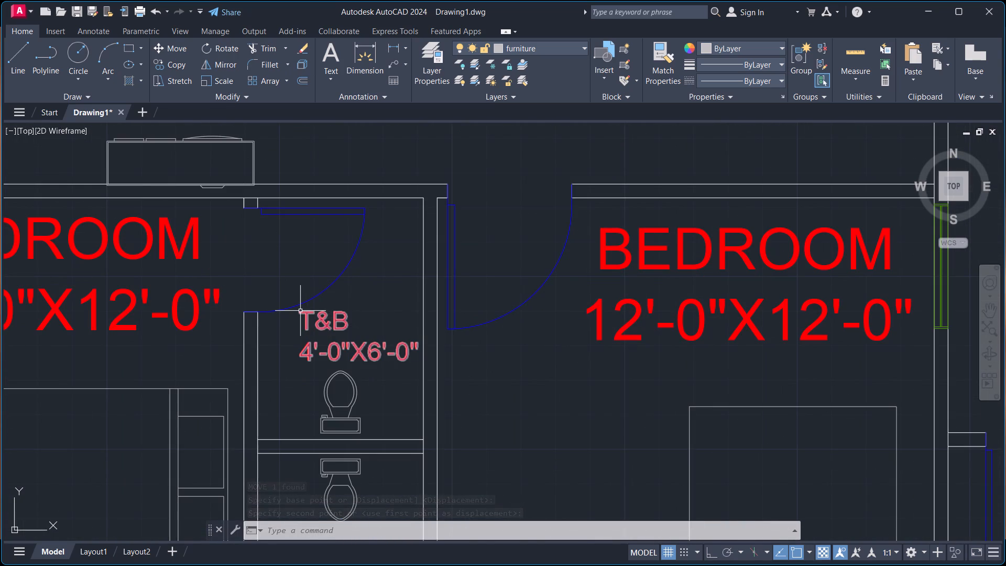
{"action": "left_click", "coordinate": [300, 311]}
{"action": "type", "text": "CO"}
{"action": "key", "text": "Return"}
{"action": "left_click", "coordinate": [302, 313]}
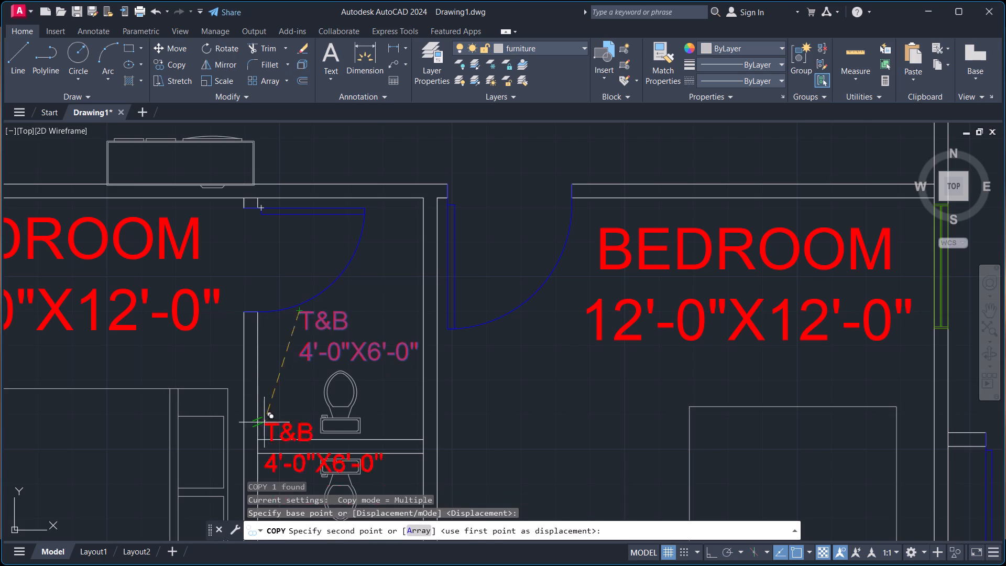
{"action": "scroll", "coordinate": [308, 404], "scroll_direction": "down", "scroll_amount": 3}
{"action": "scroll", "coordinate": [305, 460], "scroll_direction": "up", "scroll_amount": 3}
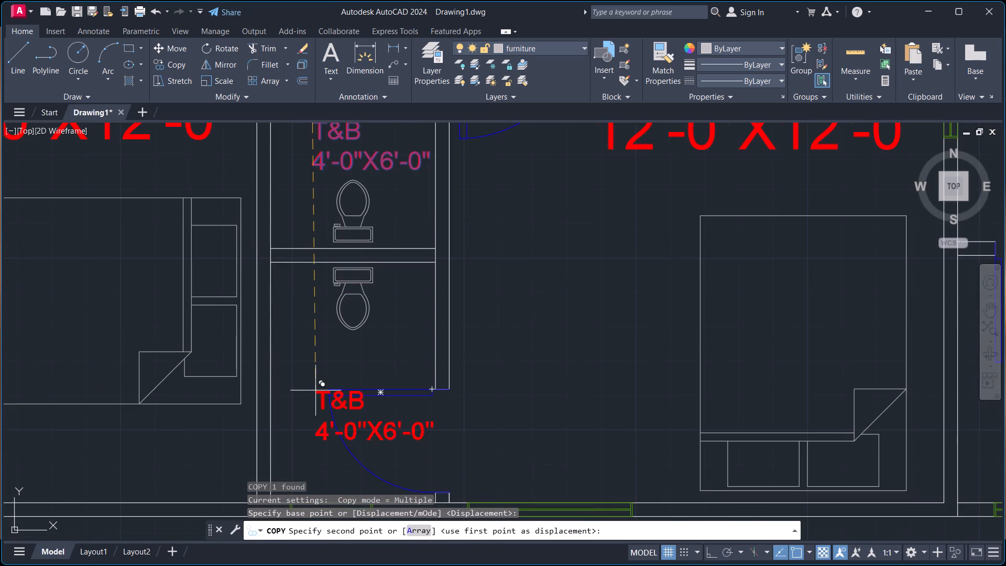
{"action": "left_click", "coordinate": [285, 334]}
Place another copy of the T&B label in the toilet east of the bedrooms, just above the toilet block, and end copying.
{"action": "scroll", "coordinate": [410, 300], "scroll_direction": "down", "scroll_amount": 3}
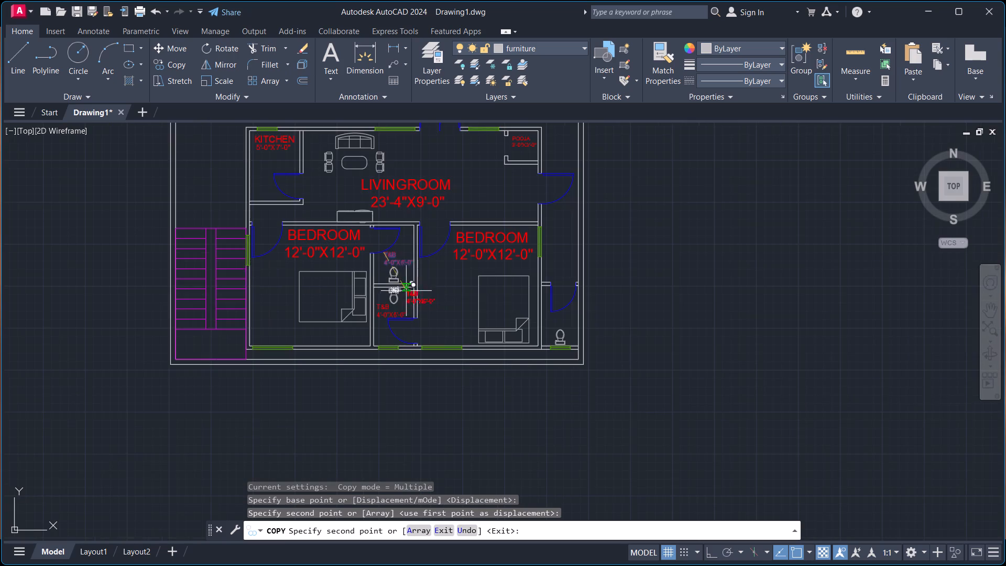
{"action": "scroll", "coordinate": [559, 318], "scroll_direction": "up", "scroll_amount": 2}
{"action": "middle_click_drag", "start_coordinate": [559, 318], "coordinate": [516, 317]}
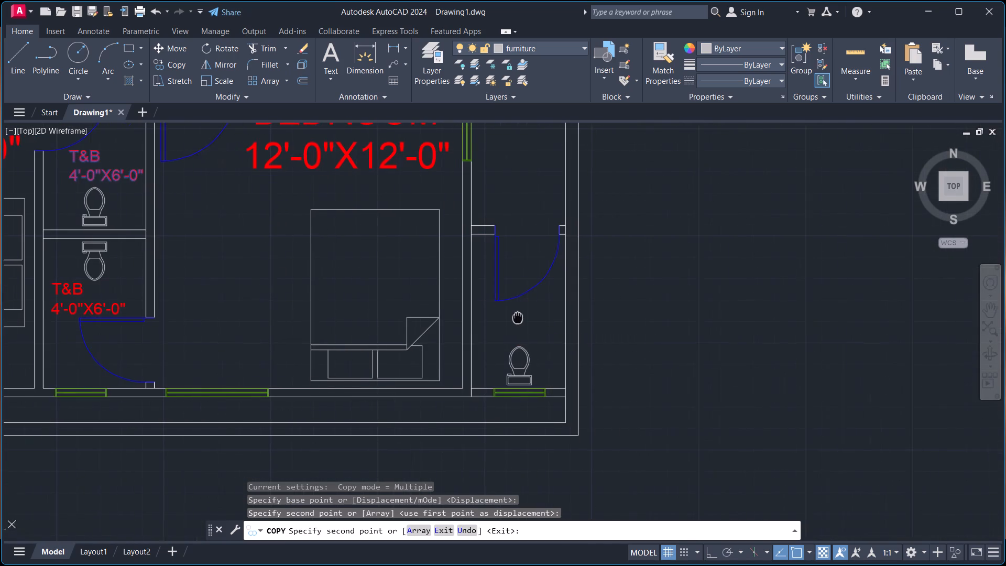
{"action": "middle_click_drag", "start_coordinate": [516, 317], "coordinate": [406, 317]}
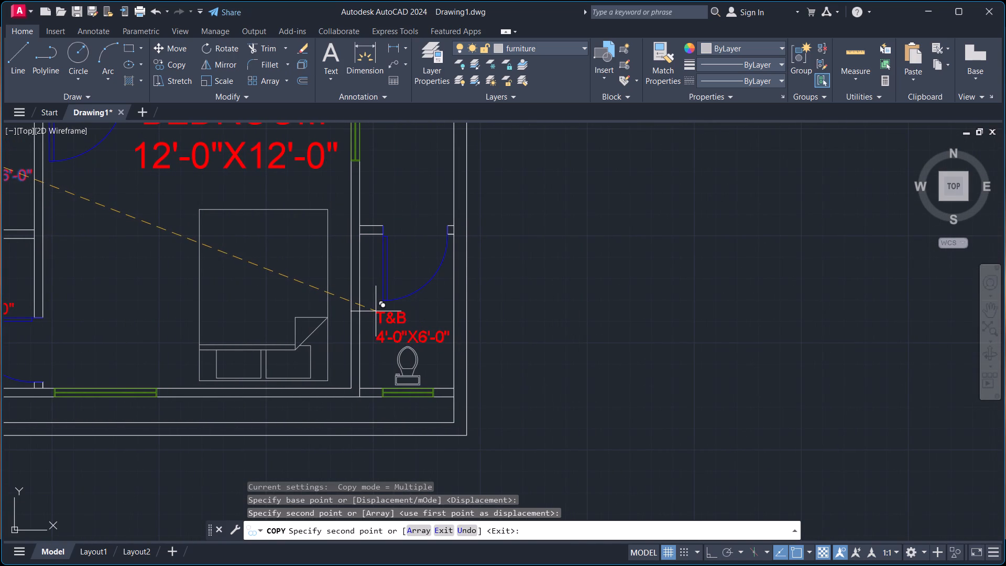
{"action": "left_click", "coordinate": [376, 309]}
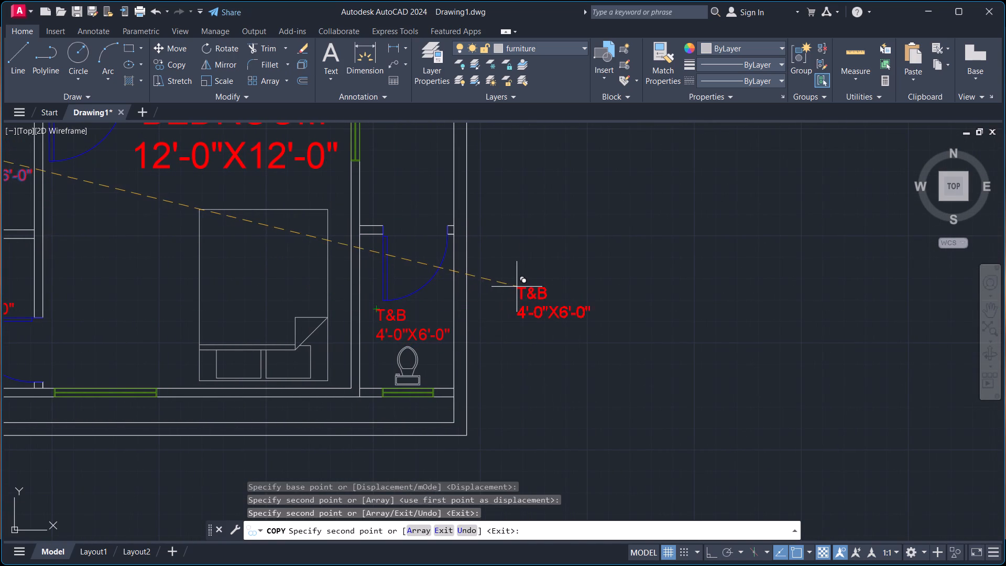
{"action": "key", "text": "Escape"}
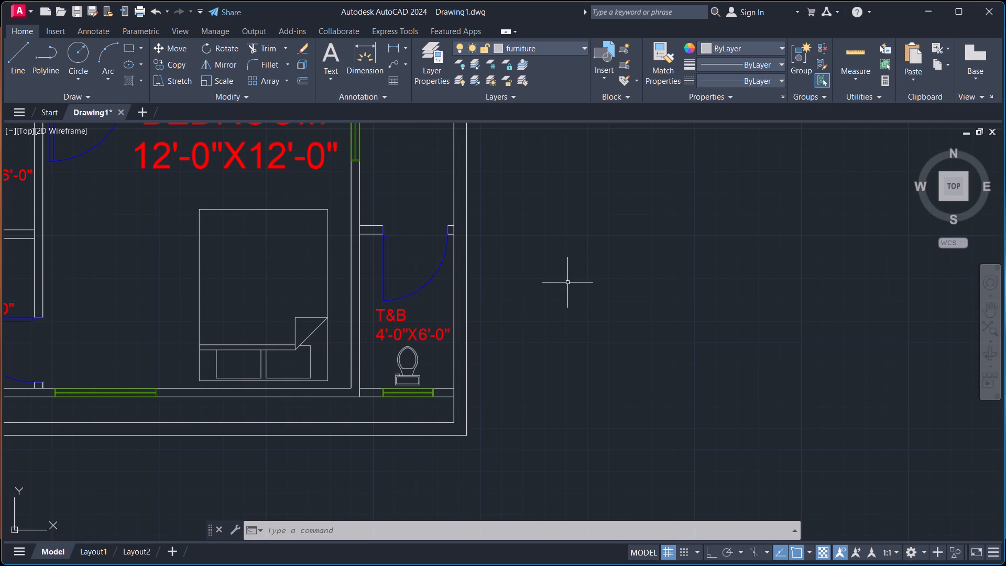
Review the room labels across the whole floor plan, including the POOJA room and the three toilets.
{"action": "scroll", "coordinate": [472, 292], "scroll_direction": "down", "scroll_amount": 3}
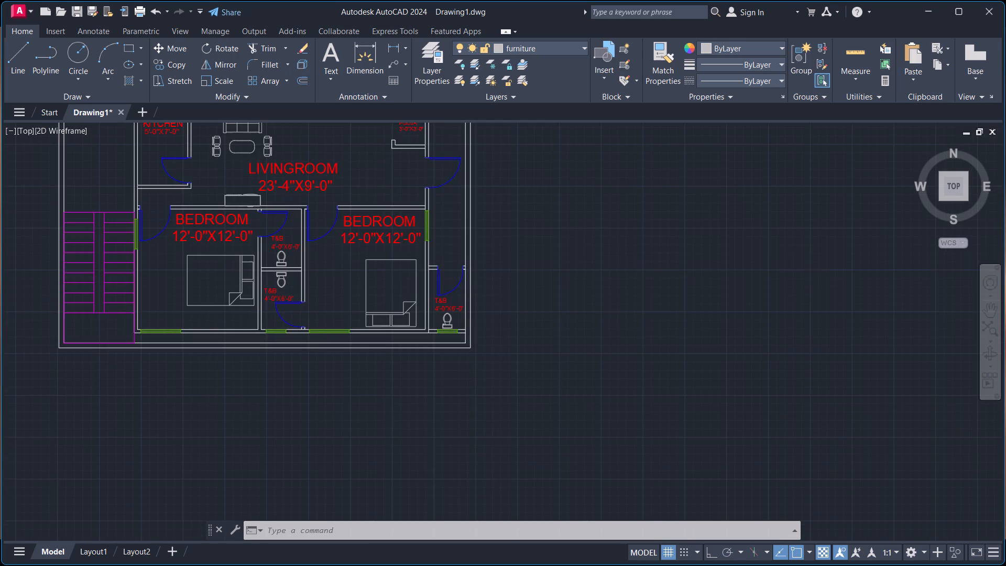
{"action": "scroll", "coordinate": [424, 188], "scroll_direction": "up", "scroll_amount": 2}
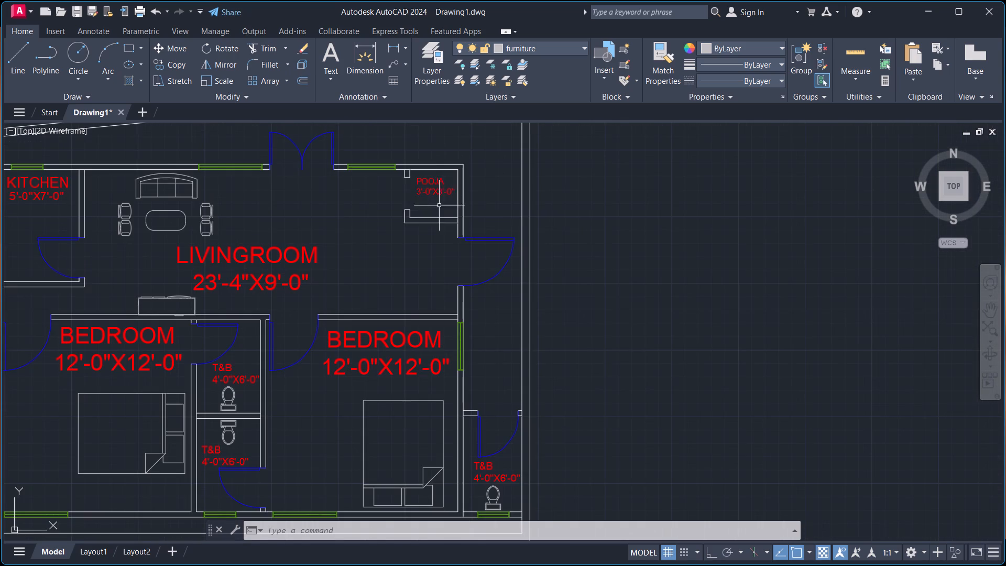
{"action": "scroll", "coordinate": [482, 221], "scroll_direction": "down", "scroll_amount": 1}
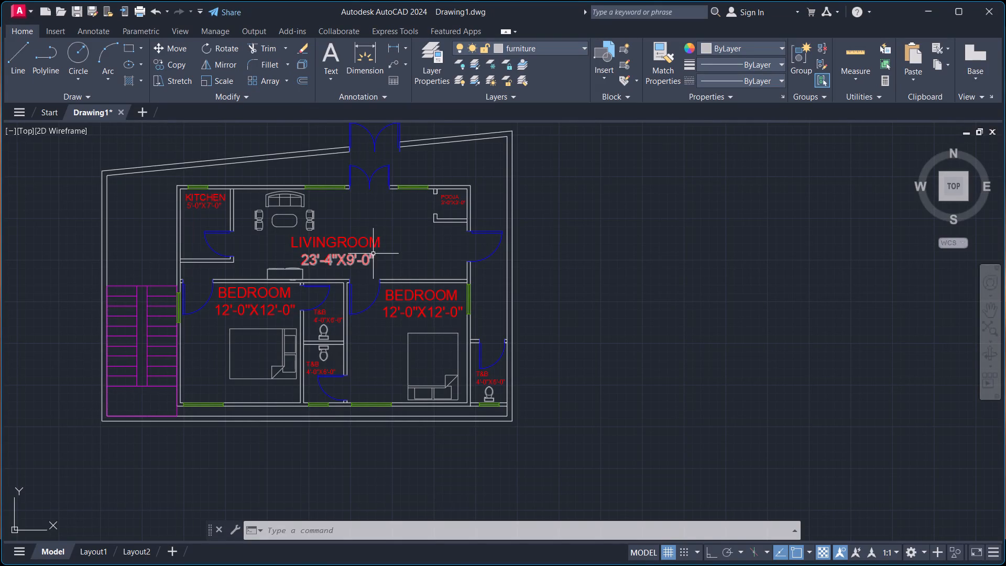
{"action": "middle_click_drag", "start_coordinate": [403, 264], "coordinate": [532, 285]}
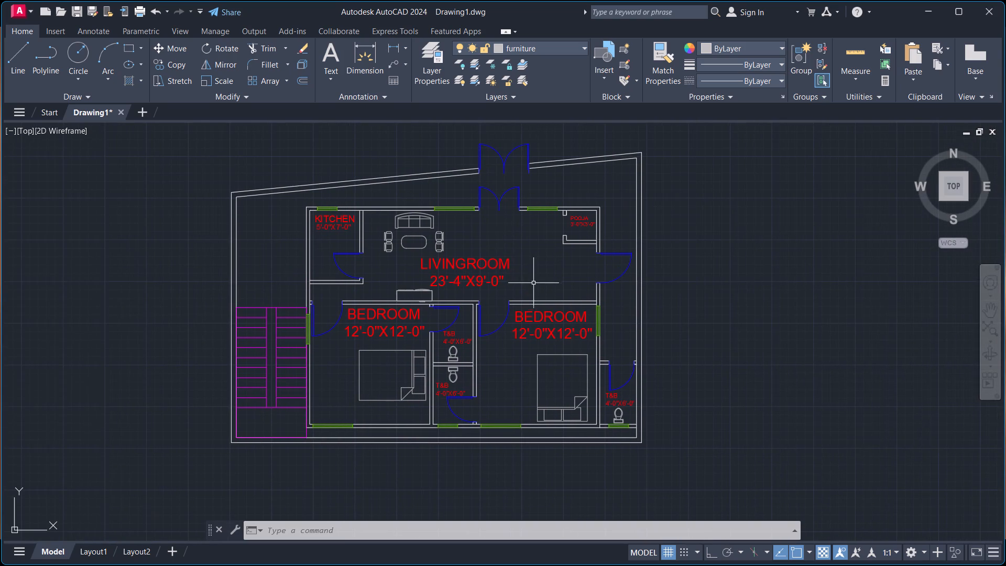
{"action": "middle_click_drag", "start_coordinate": [530, 343], "coordinate": [550, 316]}
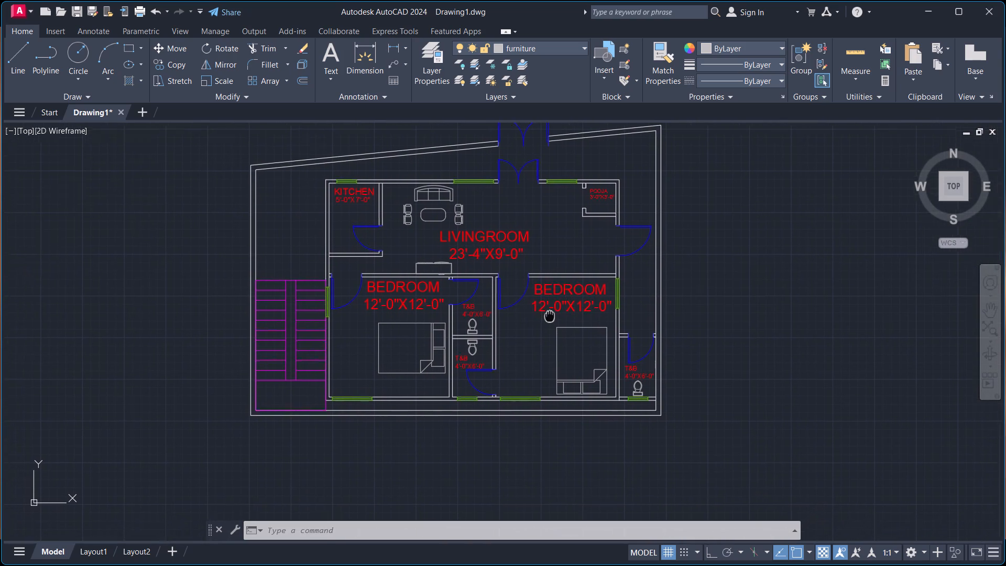
{"action": "middle_click_drag", "start_coordinate": [550, 316], "coordinate": [552, 314]}
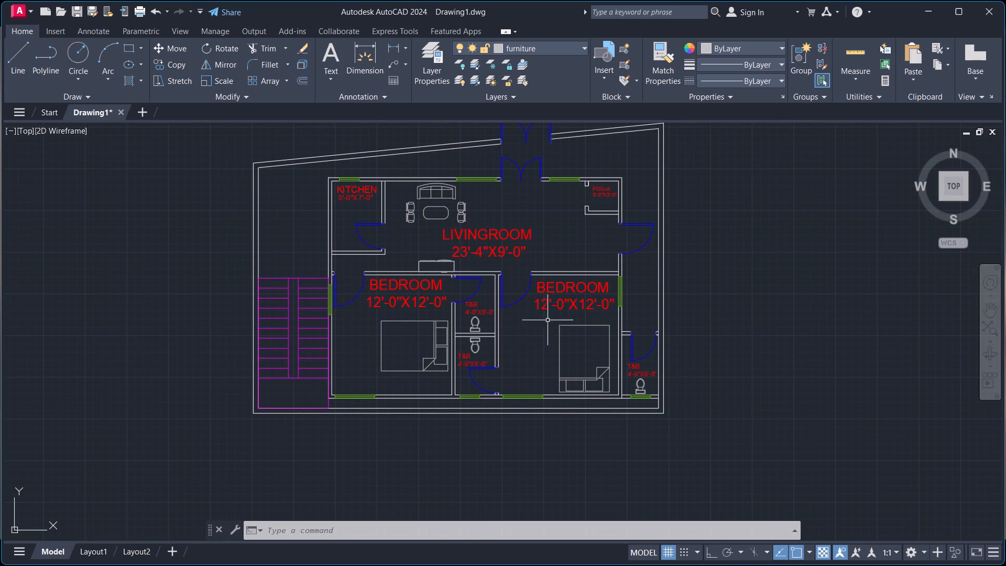
{"action": "middle_click_drag", "start_coordinate": [567, 230], "coordinate": [485, 284]}
{"action": "middle_click", "coordinate": [485, 285]}
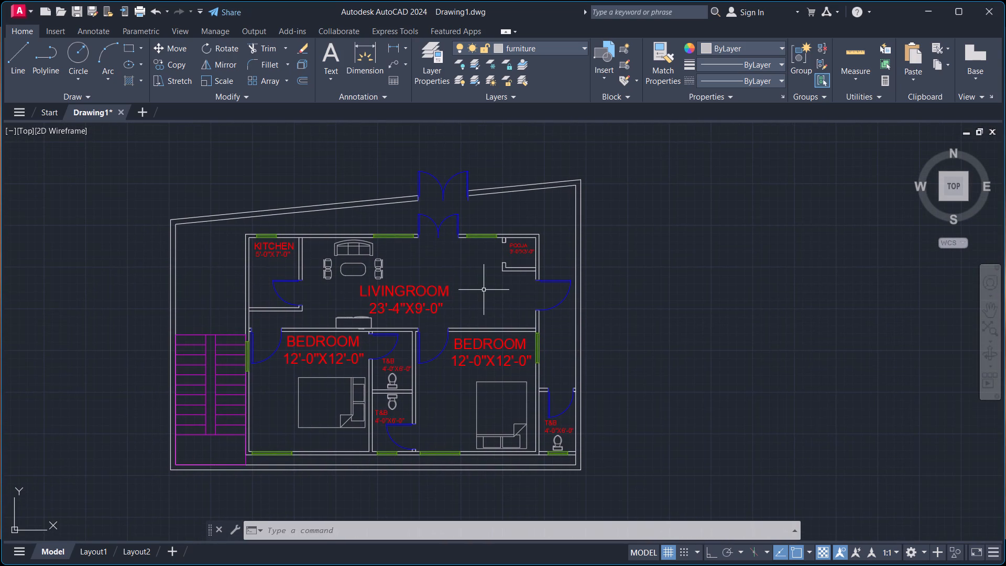
Add a multiline text D just inside the living room's double entrance door and save the text.
{"action": "type", "text": "MT"}
{"action": "key", "text": "Return"}
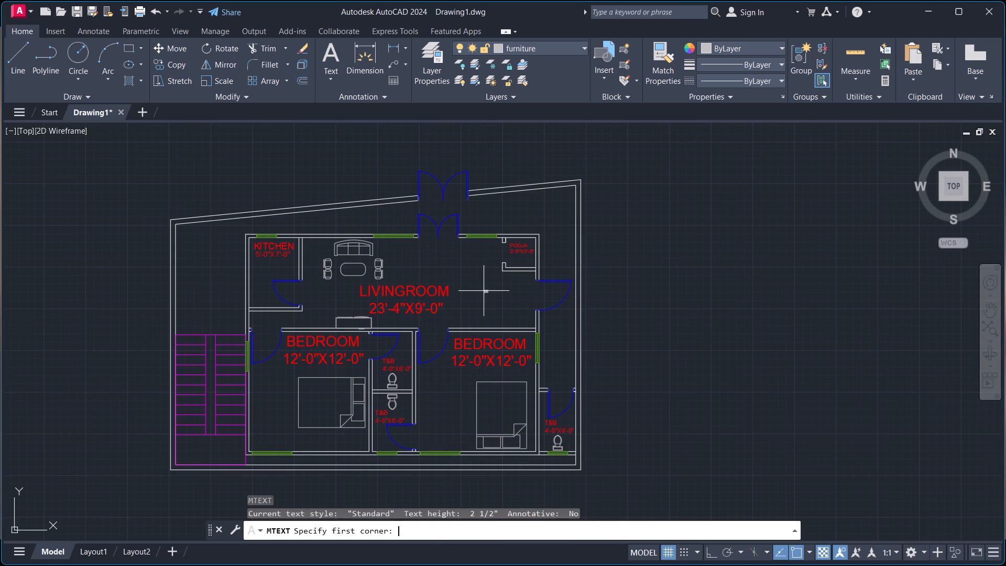
{"action": "scroll", "coordinate": [438, 247], "scroll_direction": "up", "scroll_amount": 3}
{"action": "double_click", "coordinate": [427, 225]}
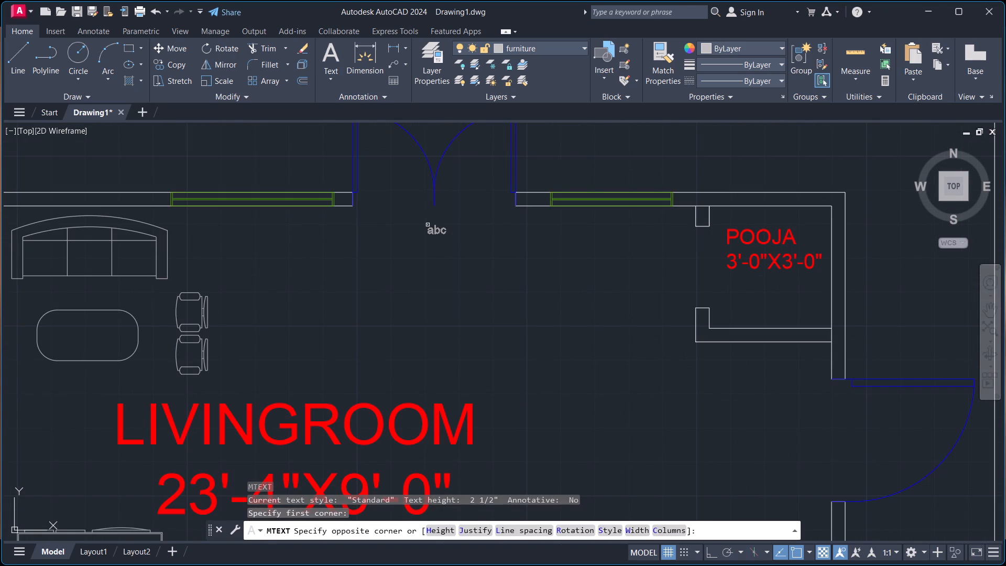
{"action": "left_click", "coordinate": [431, 254]}
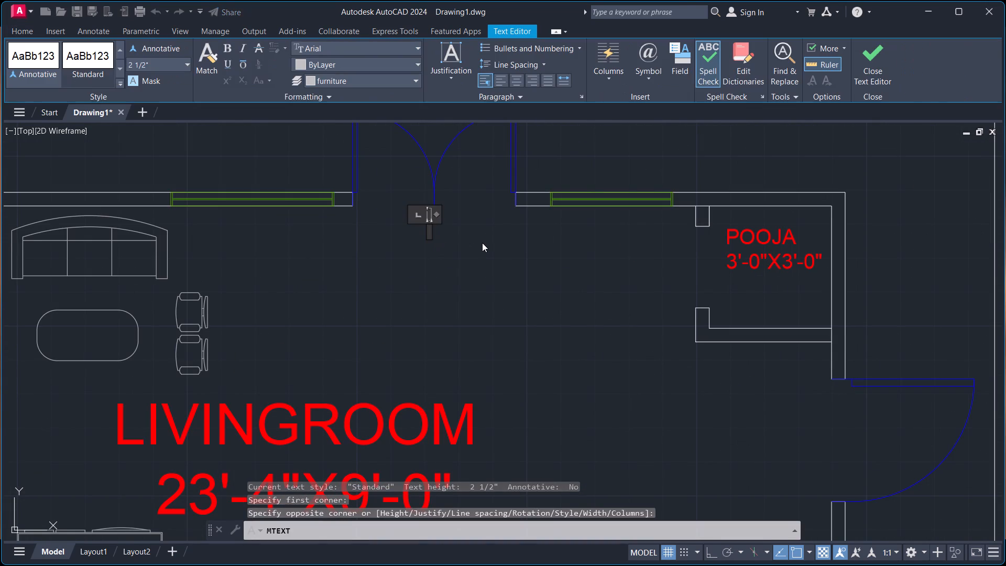
{"action": "key", "text": "d"}
{"action": "key", "text": "Return"}
{"action": "key", "text": "Return"}
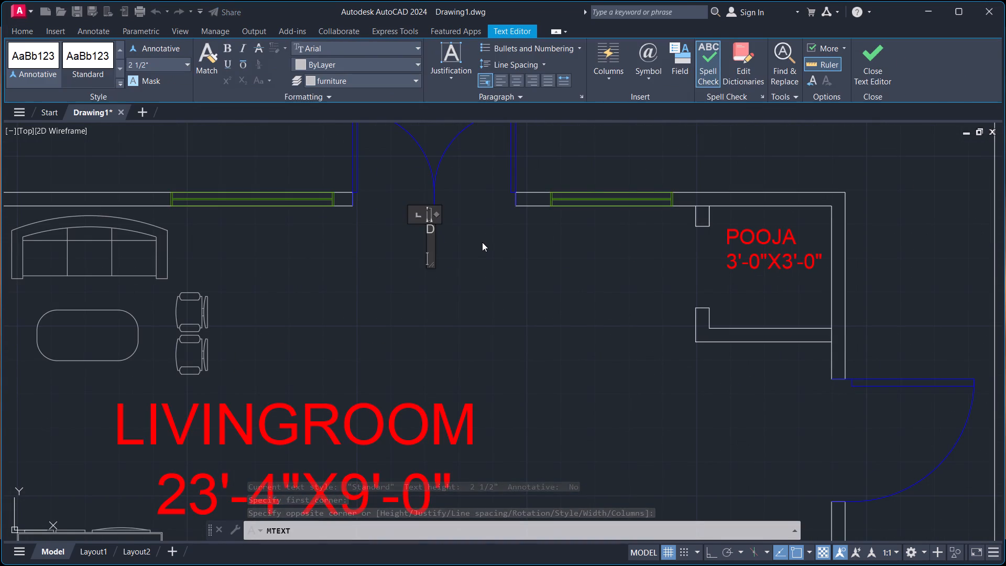
{"action": "key", "text": "Escape"}
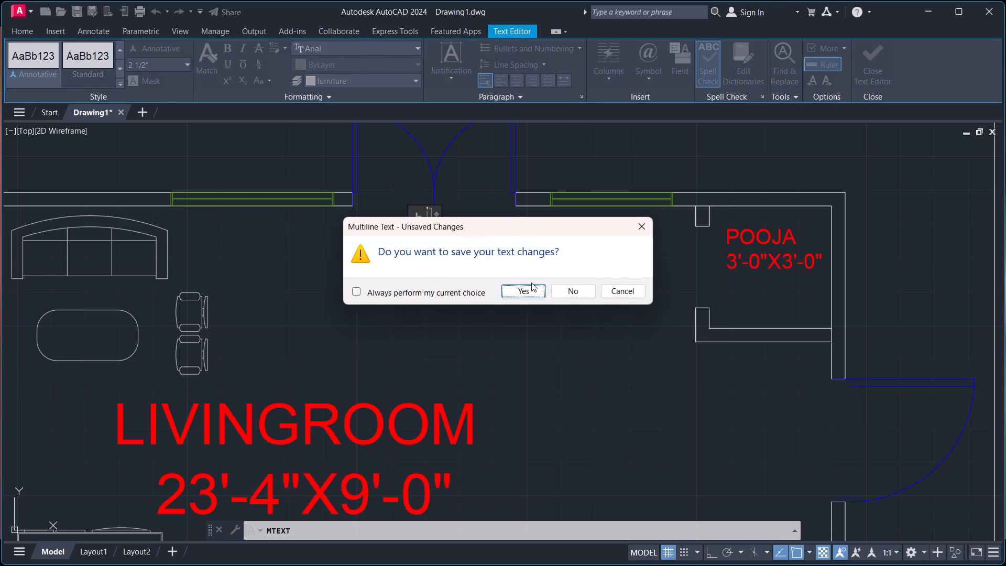
{"action": "left_click", "coordinate": [528, 288]}
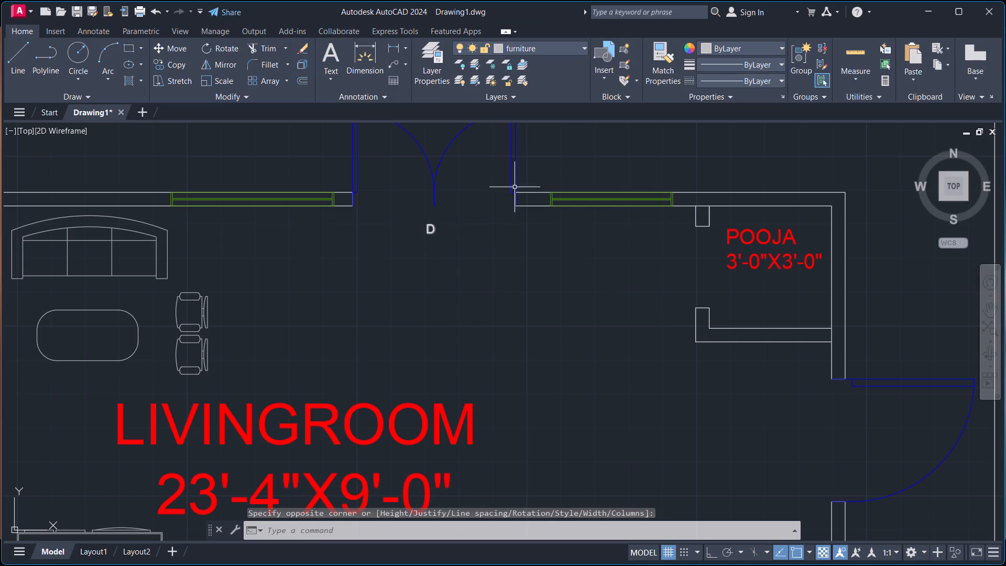
Make the text layer current and reassign the D tag at the entrance door to the text layer.
{"action": "left_click", "coordinate": [570, 46]}
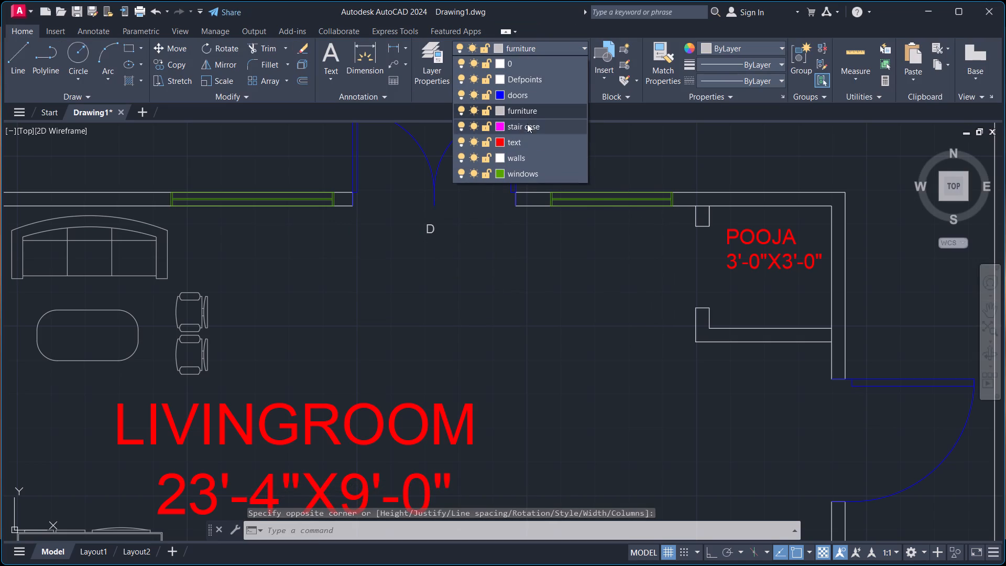
{"action": "left_click", "coordinate": [520, 139]}
{"action": "left_click", "coordinate": [430, 228]}
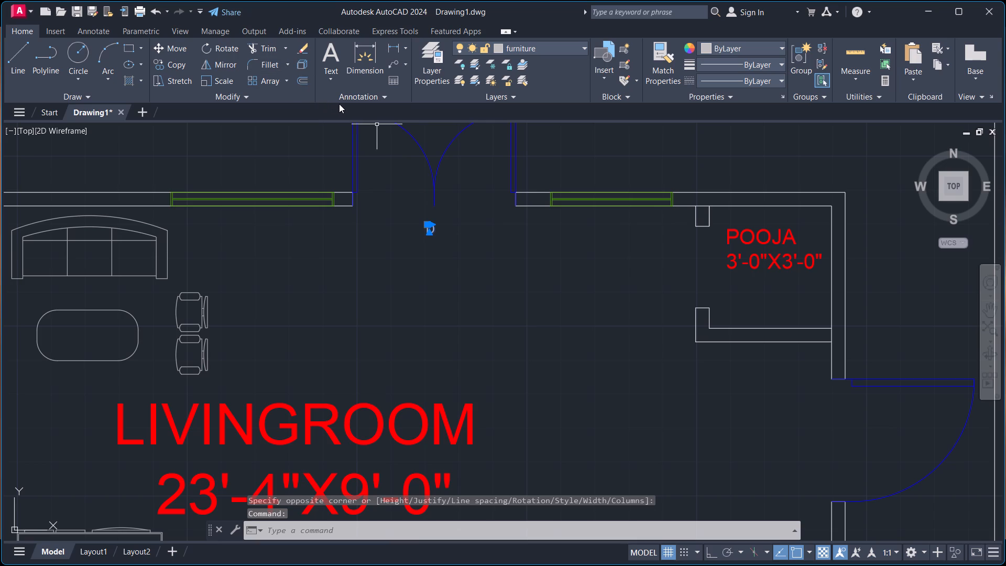
{"action": "key", "text": "ctrl+1"}
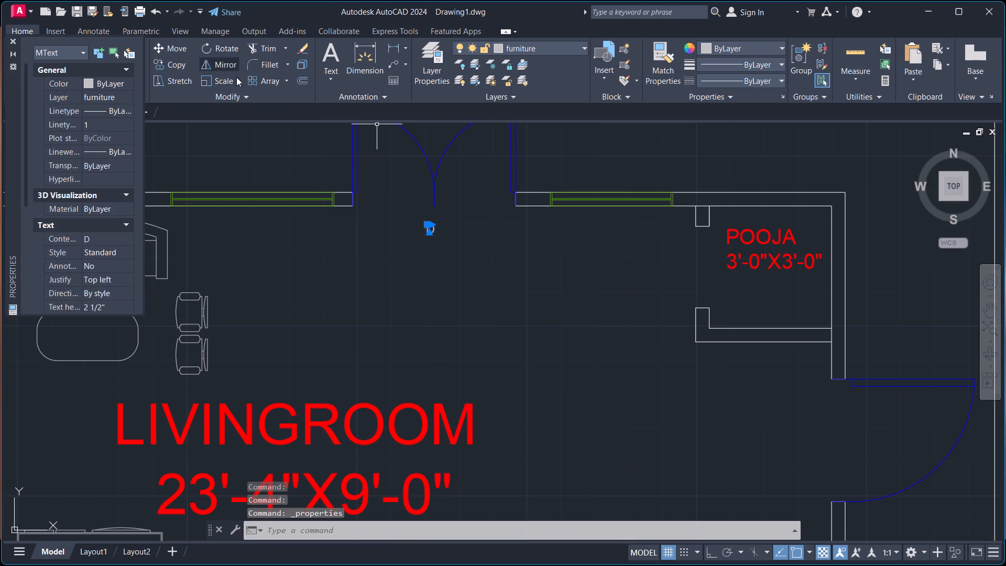
{"action": "left_click", "coordinate": [93, 99]}
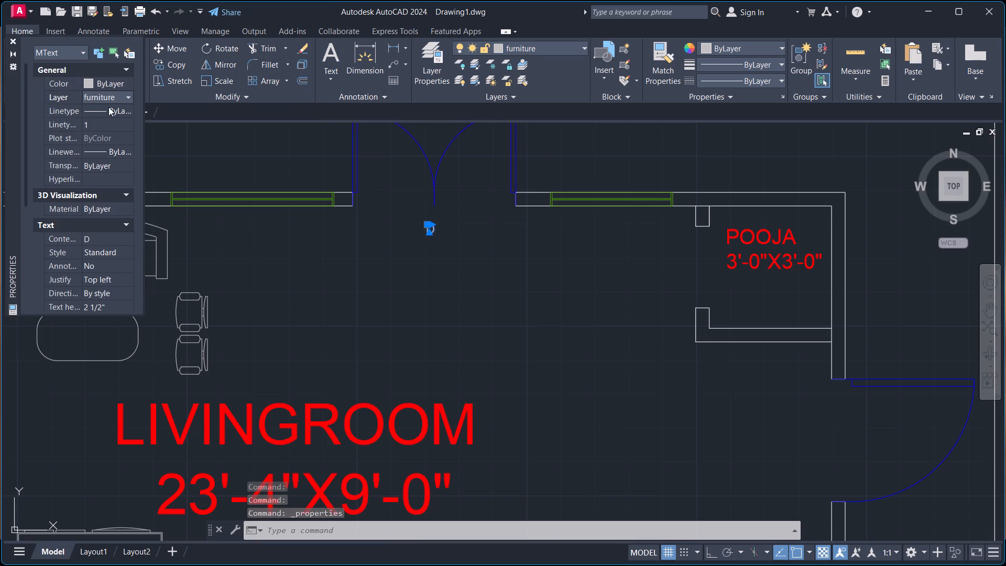
{"action": "left_click", "coordinate": [129, 99]}
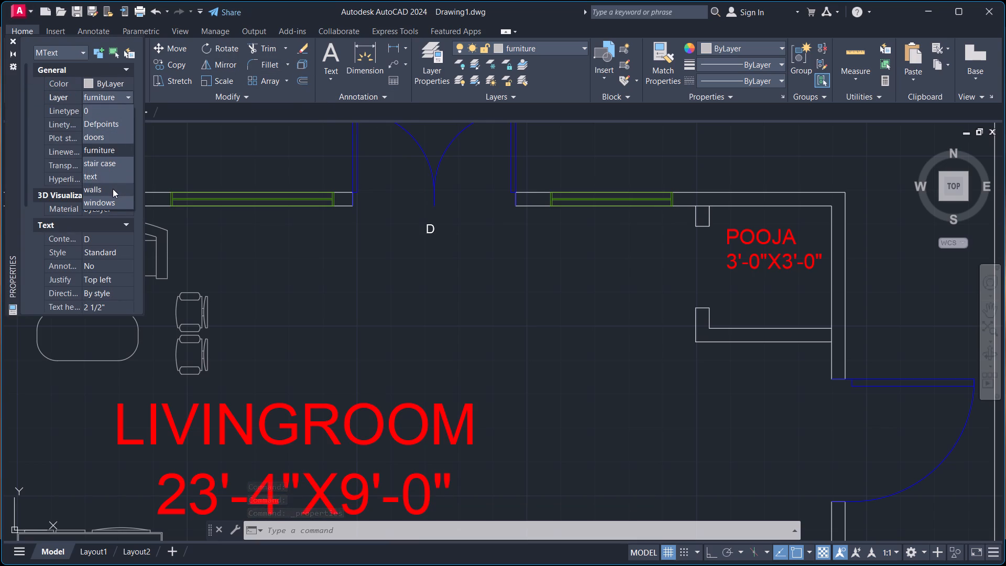
{"action": "left_click", "coordinate": [97, 178]}
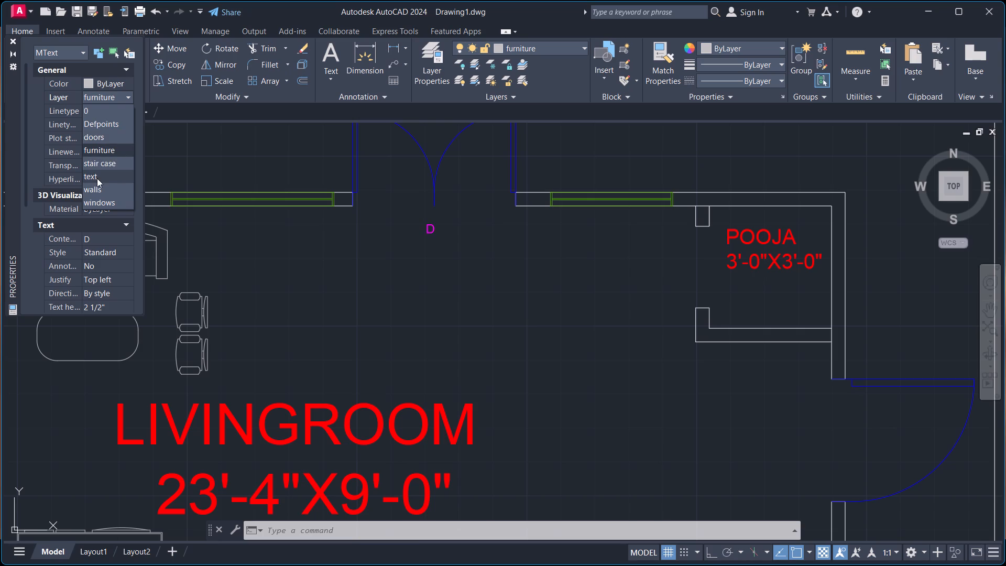
{"action": "left_click", "coordinate": [11, 39]}
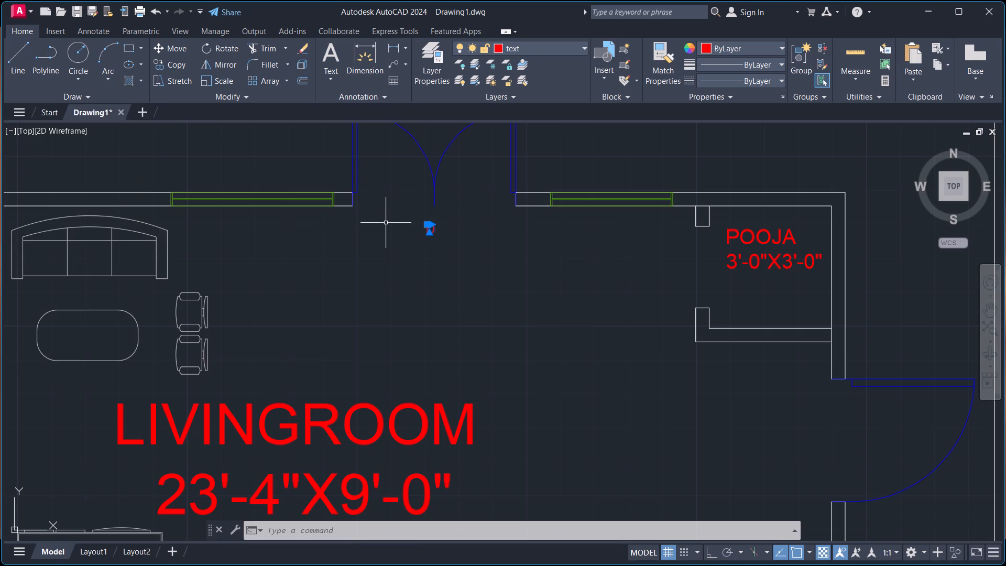
Scale the D tag inside the living room's entrance door up from its upper-left corner to a text height of about 7 3/8".
{"action": "type", "text": "SC"}
{"action": "key", "text": "Return"}
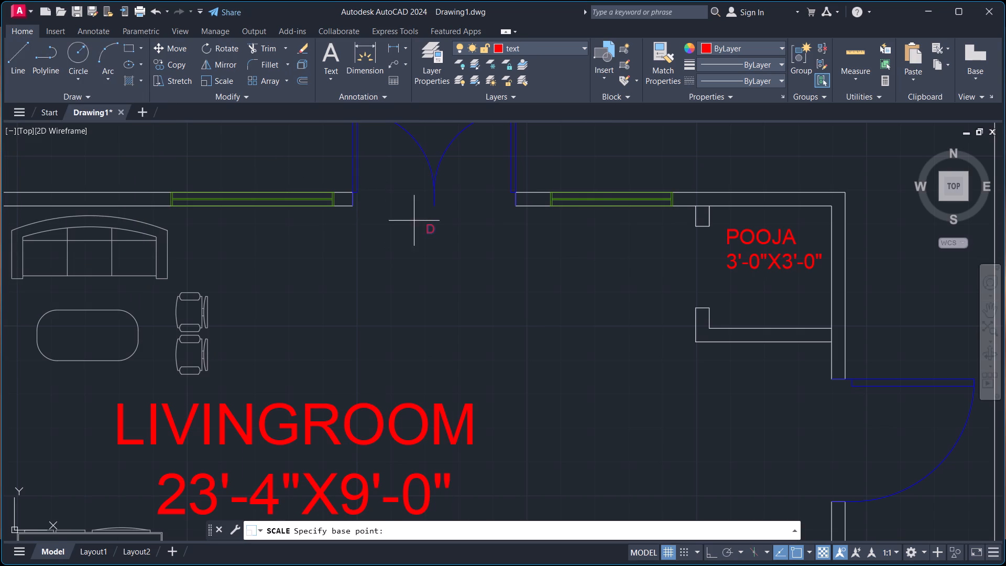
{"action": "left_click", "coordinate": [424, 223]}
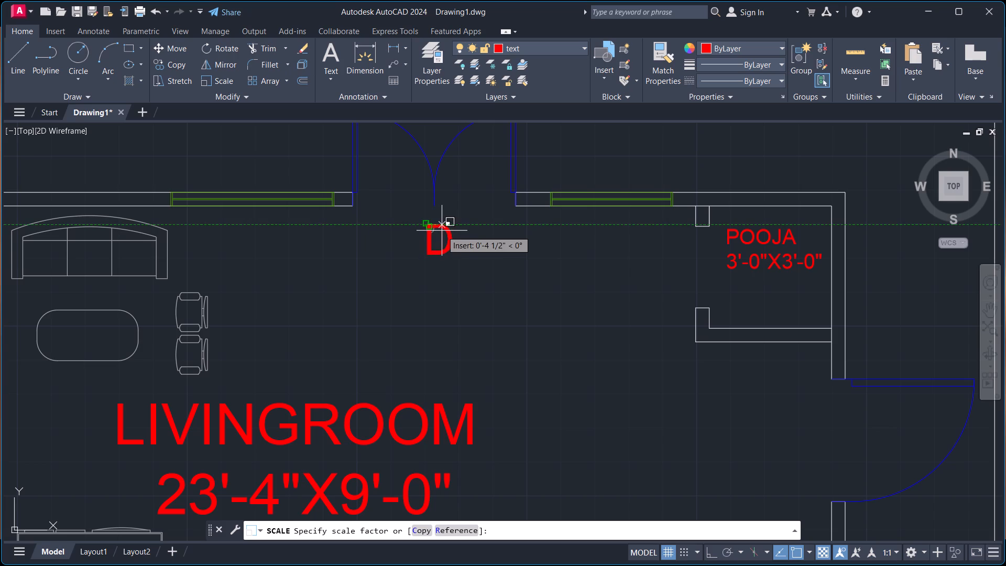
{"action": "left_click", "coordinate": [440, 228]}
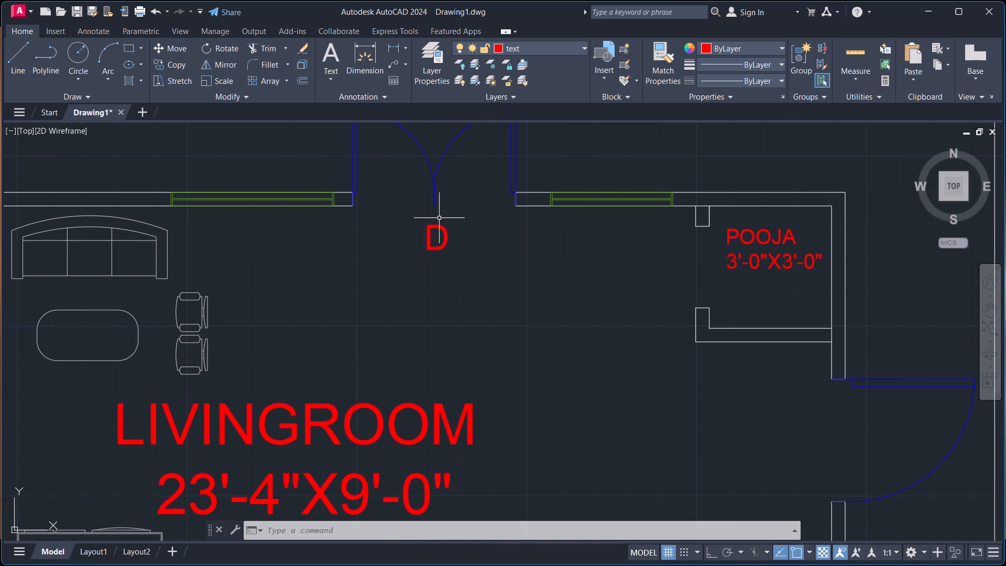
Copy the enlarged D tag from the entrance door to the opening of the living room's east exterior door.
{"action": "scroll", "coordinate": [441, 216], "scroll_direction": "down", "scroll_amount": 1}
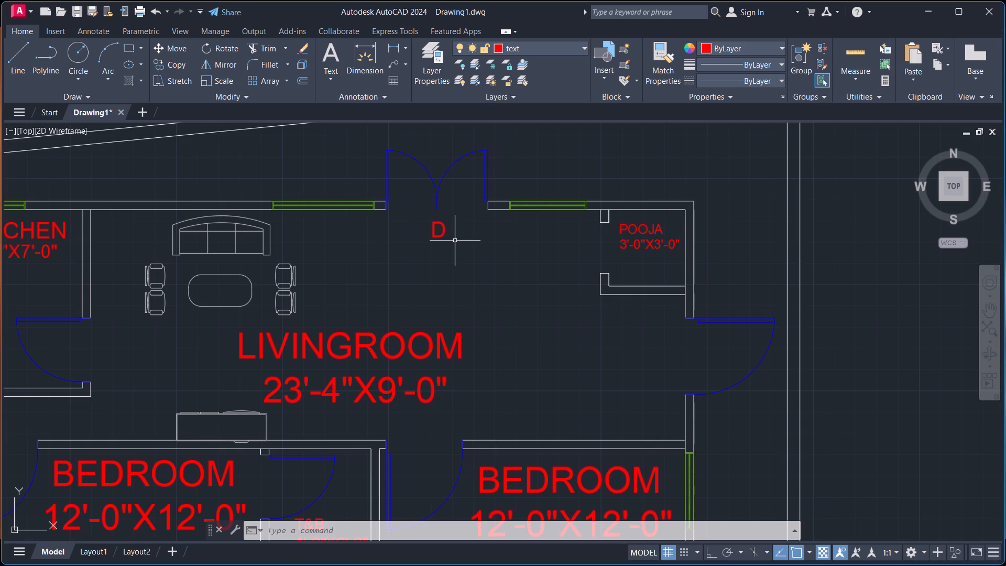
{"action": "scroll", "coordinate": [452, 217], "scroll_direction": "down", "scroll_amount": 2}
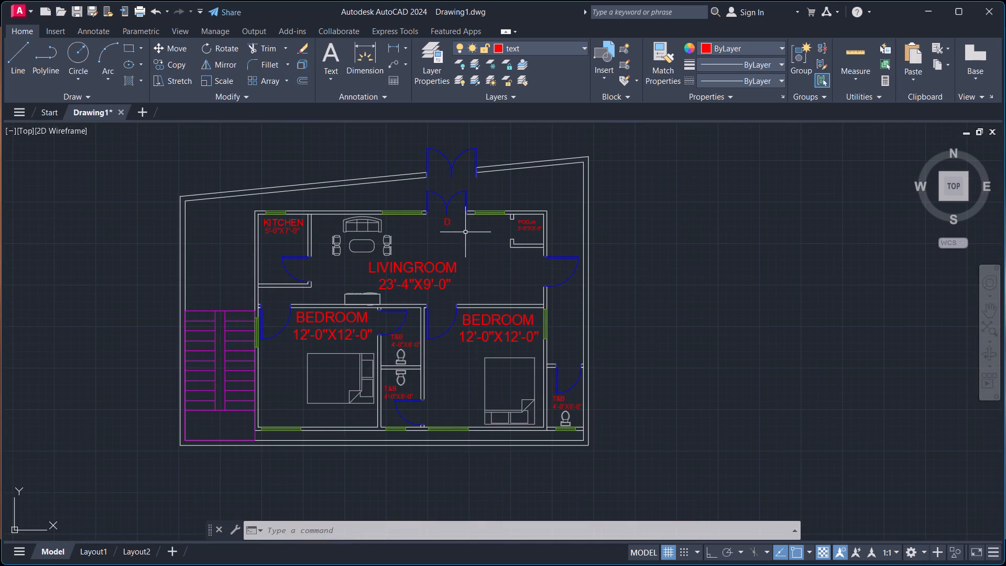
{"action": "left_click", "coordinate": [440, 215]}
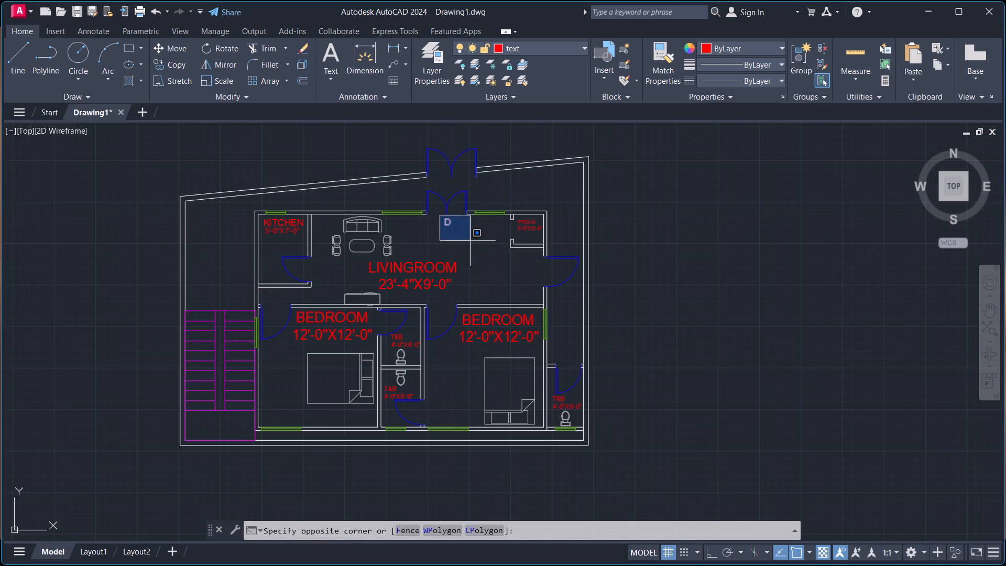
{"action": "left_click", "coordinate": [470, 241]}
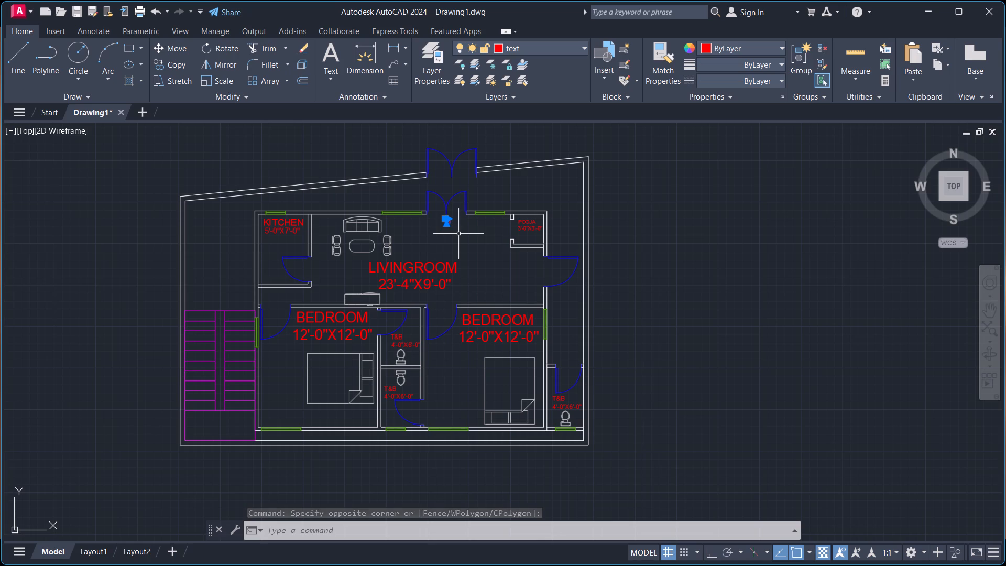
{"action": "type", "text": "CO"}
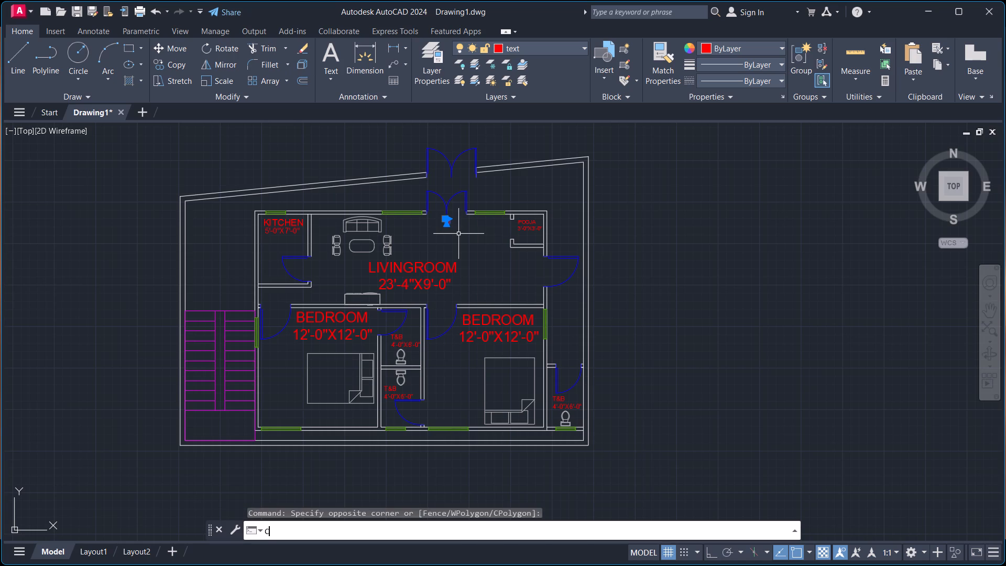
{"action": "key", "text": "Return"}
{"action": "scroll", "coordinate": [450, 227], "scroll_direction": "up", "scroll_amount": 3}
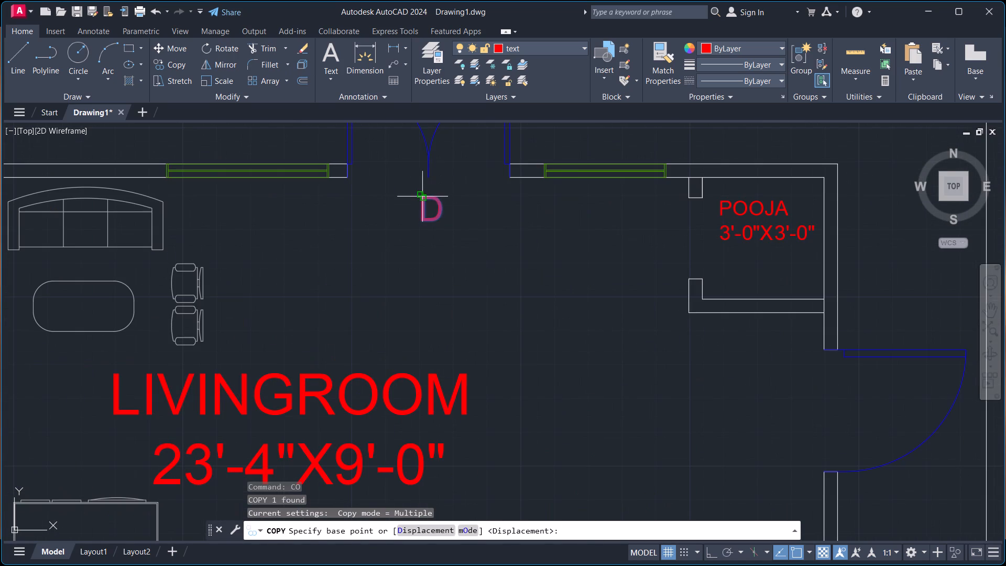
{"action": "left_click", "coordinate": [422, 195]}
{"action": "scroll", "coordinate": [559, 228], "scroll_direction": "down", "scroll_amount": 2}
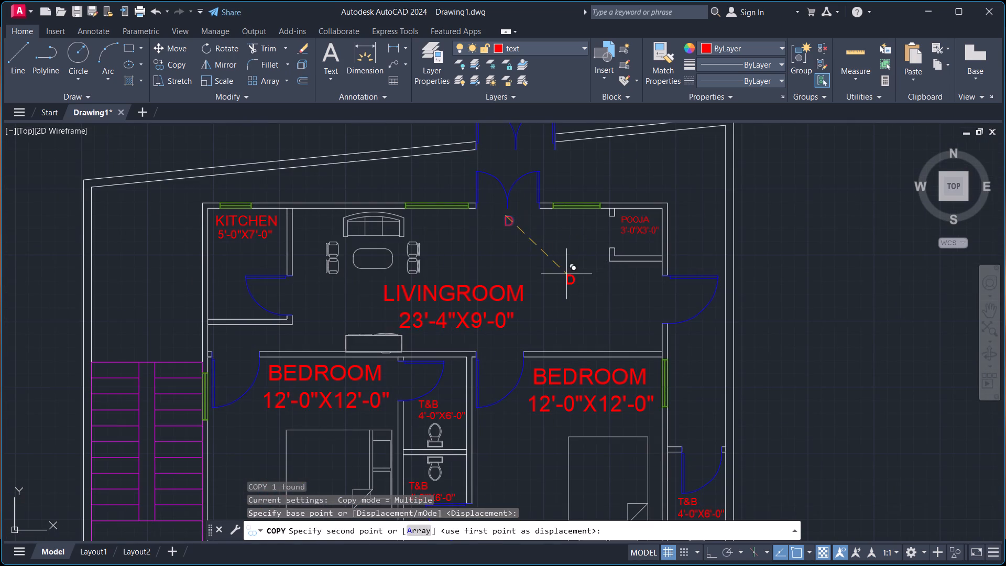
{"action": "middle_click_drag", "start_coordinate": [565, 276], "coordinate": [457, 230]}
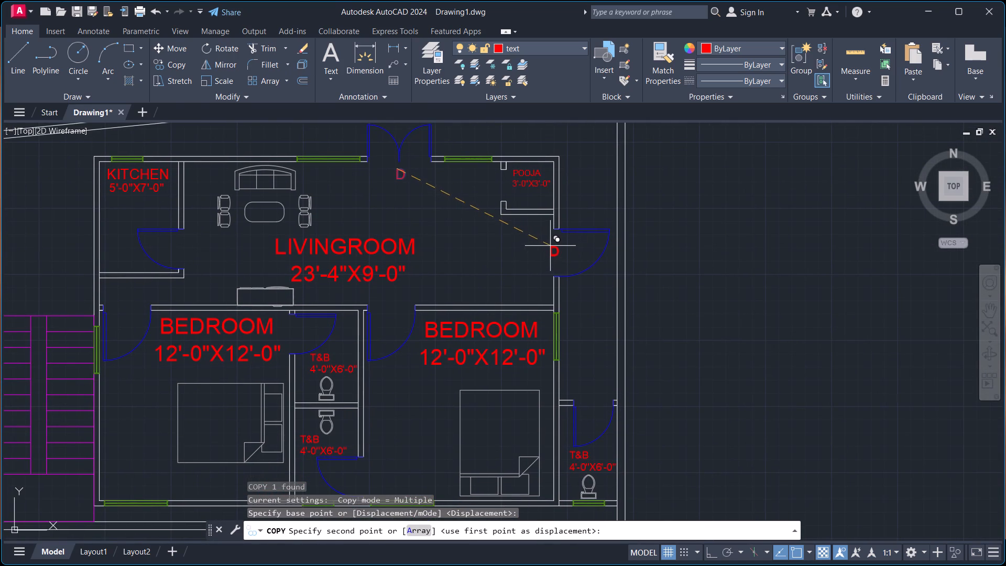
{"action": "left_click", "coordinate": [551, 244]}
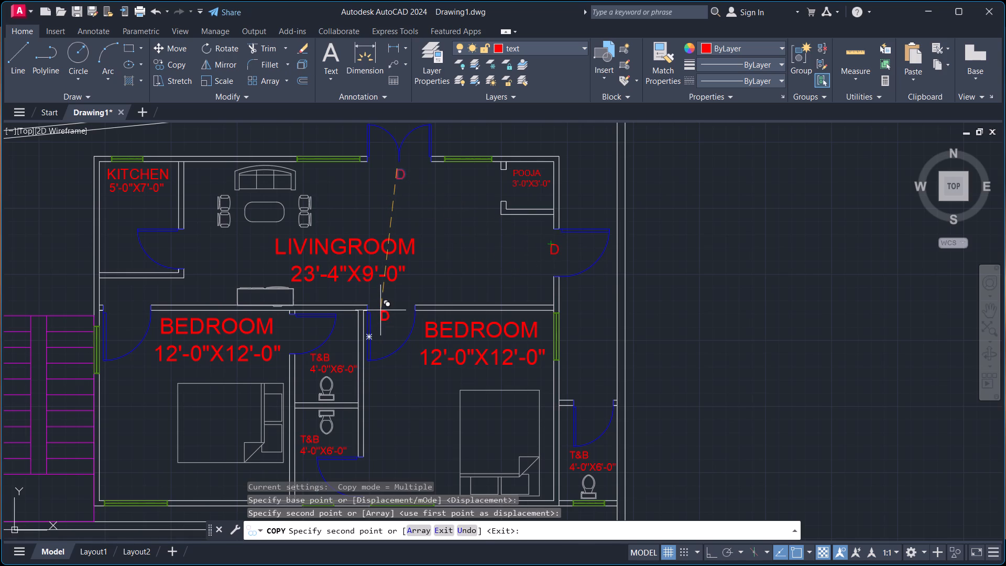
Place further D copies at the east bedroom door, the kitchen door, the west bedroom door and the northern middle toilet's door.
{"action": "left_click", "coordinate": [380, 310]}
{"action": "left_click", "coordinate": [173, 244]}
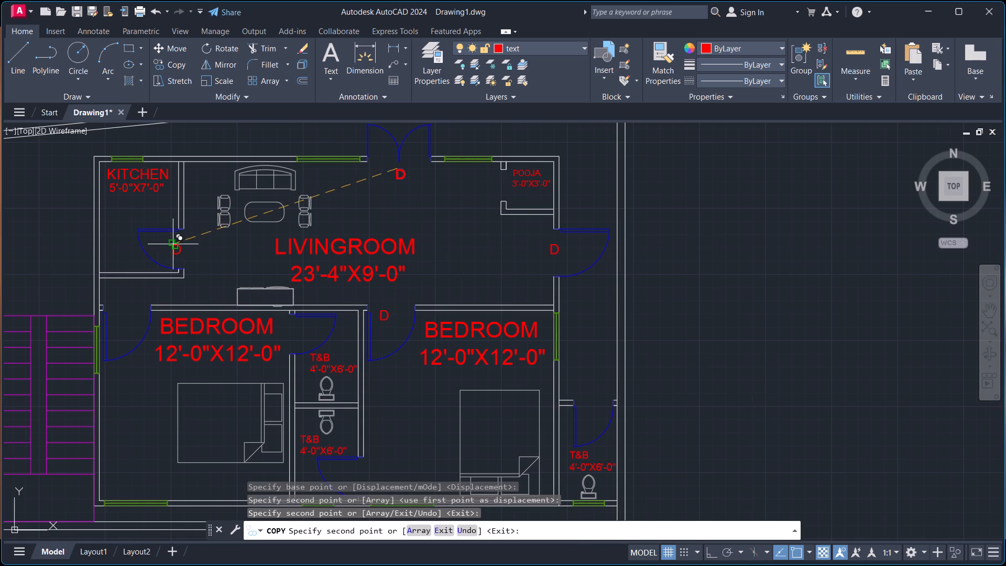
{"action": "left_click", "coordinate": [118, 308]}
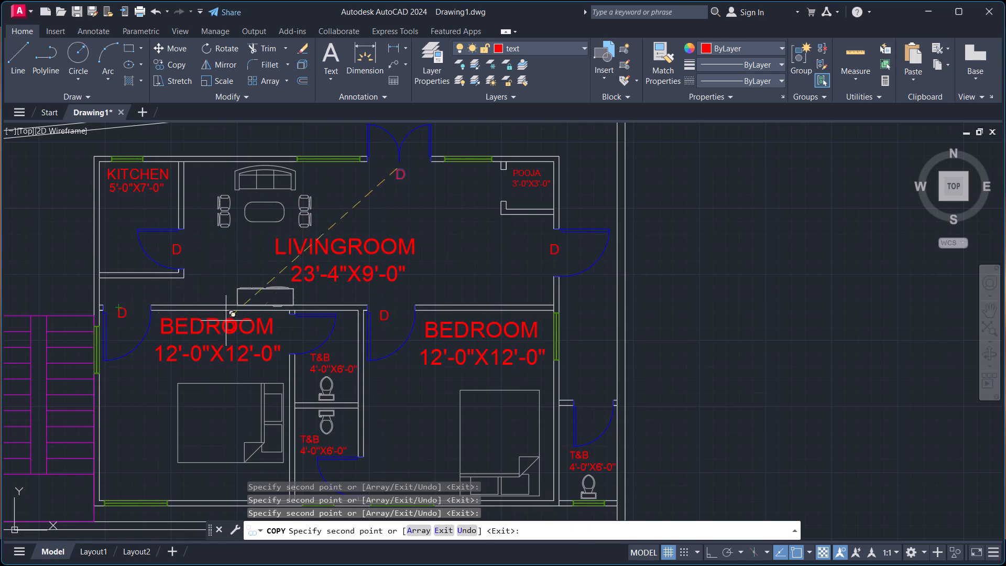
{"action": "left_click", "coordinate": [294, 326]}
Place D copies at the southern middle toilet's door and the outer east toilet's door, and end copying.
{"action": "scroll", "coordinate": [370, 293], "scroll_direction": "down", "scroll_amount": 1}
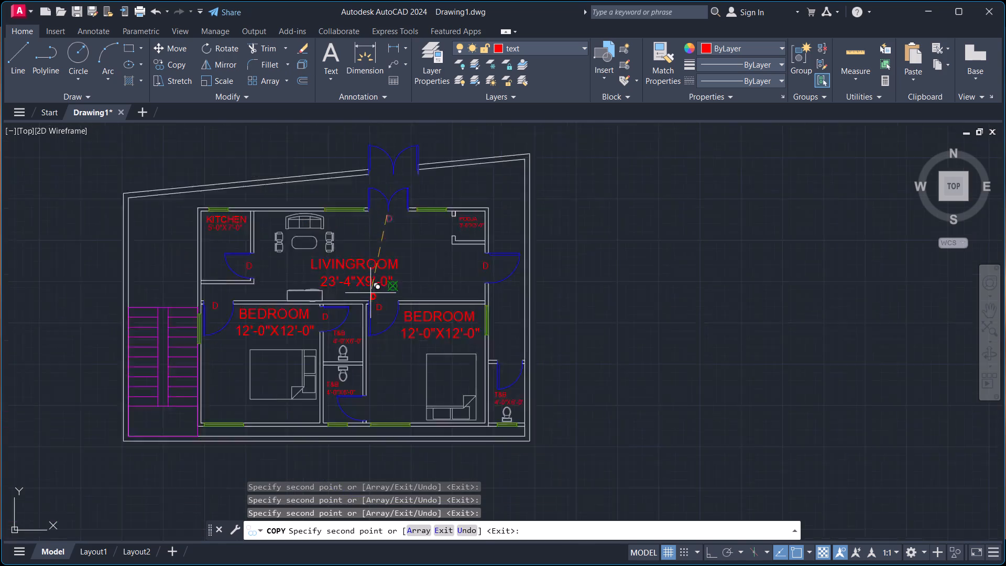
{"action": "scroll", "coordinate": [370, 293], "scroll_direction": "down", "scroll_amount": 1}
{"action": "scroll", "coordinate": [368, 365], "scroll_direction": "up", "scroll_amount": 3}
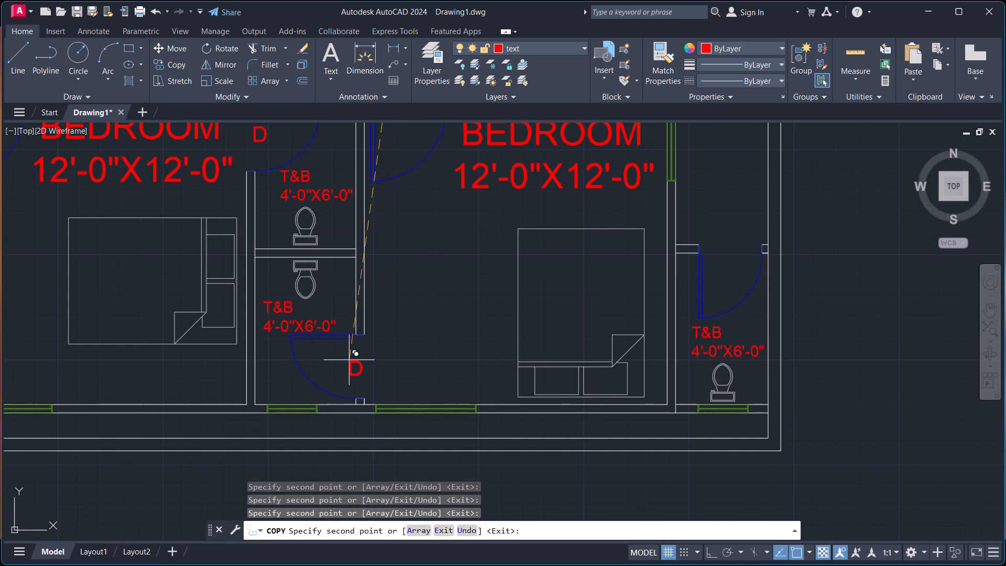
{"action": "left_click", "coordinate": [356, 355]}
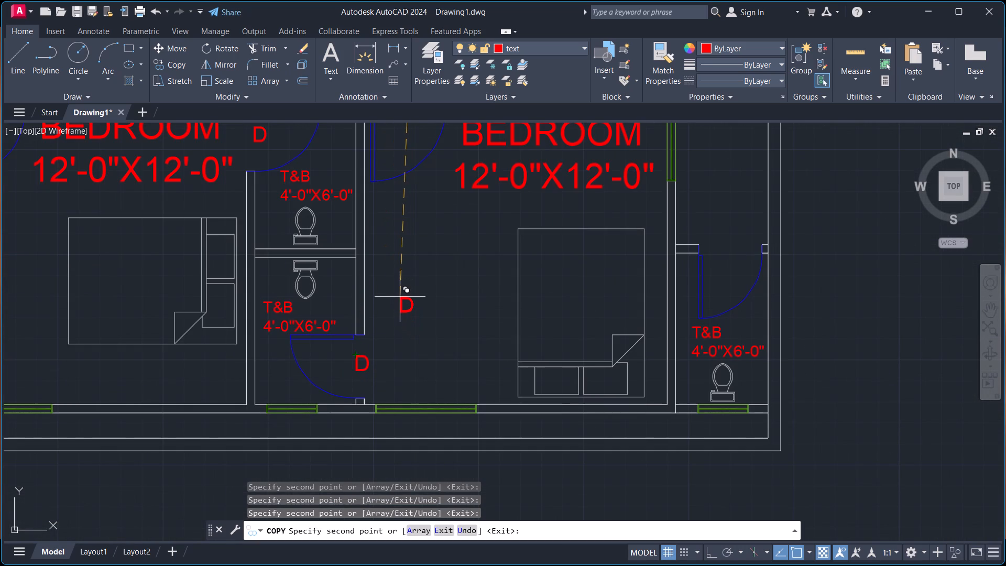
{"action": "scroll", "coordinate": [401, 285], "scroll_direction": "down", "scroll_amount": 1}
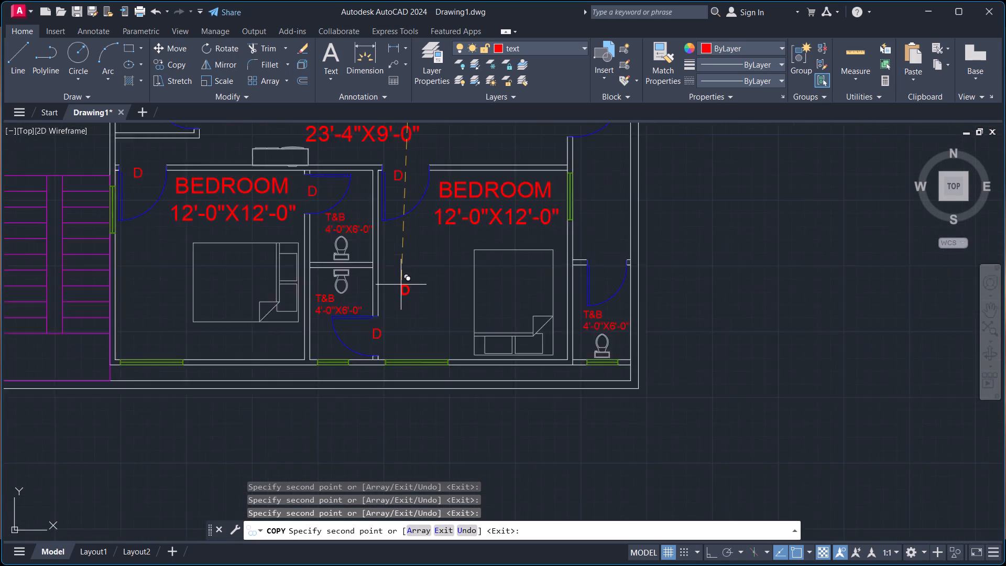
{"action": "scroll", "coordinate": [401, 285], "scroll_direction": "down", "scroll_amount": 2}
{"action": "scroll", "coordinate": [482, 278], "scroll_direction": "up", "scroll_amount": 3}
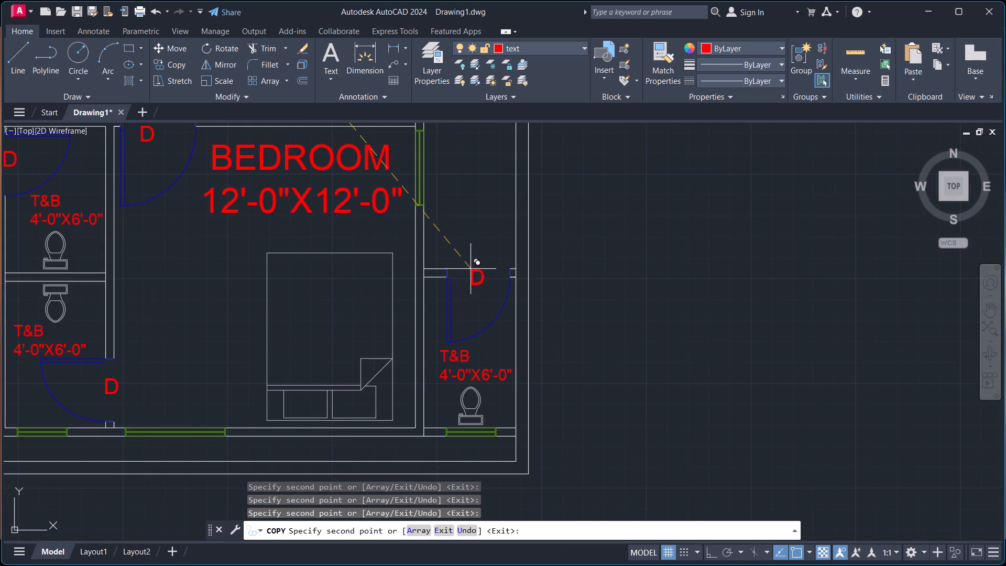
{"action": "left_click", "coordinate": [471, 269]}
{"action": "key", "text": "Escape"}
Change the tag at the living room's double entrance door to D1, keeping it on one line.
{"action": "scroll", "coordinate": [396, 227], "scroll_direction": "down", "scroll_amount": 2}
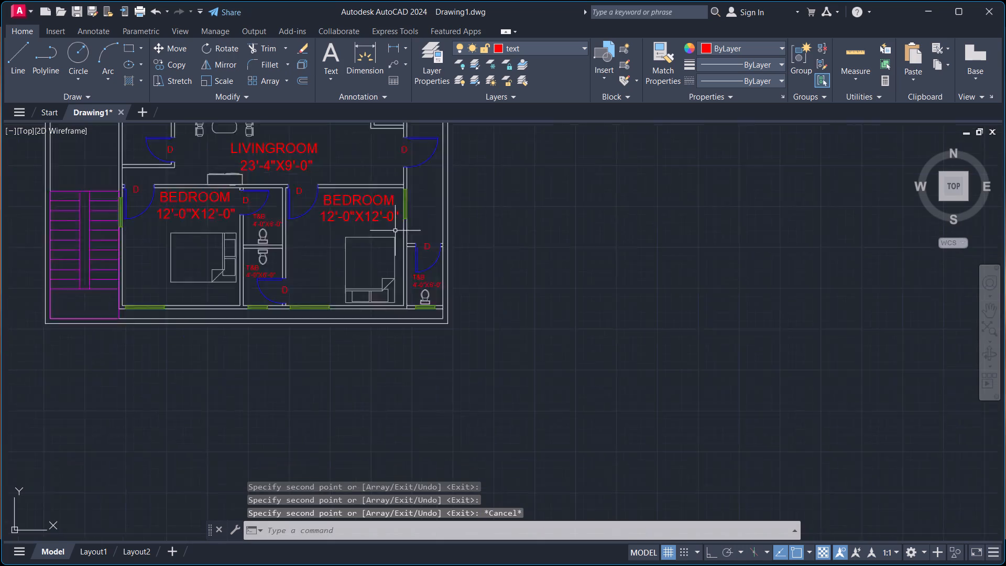
{"action": "scroll", "coordinate": [396, 232], "scroll_direction": "down", "scroll_amount": 1}
{"action": "scroll", "coordinate": [334, 144], "scroll_direction": "up", "scroll_amount": 3}
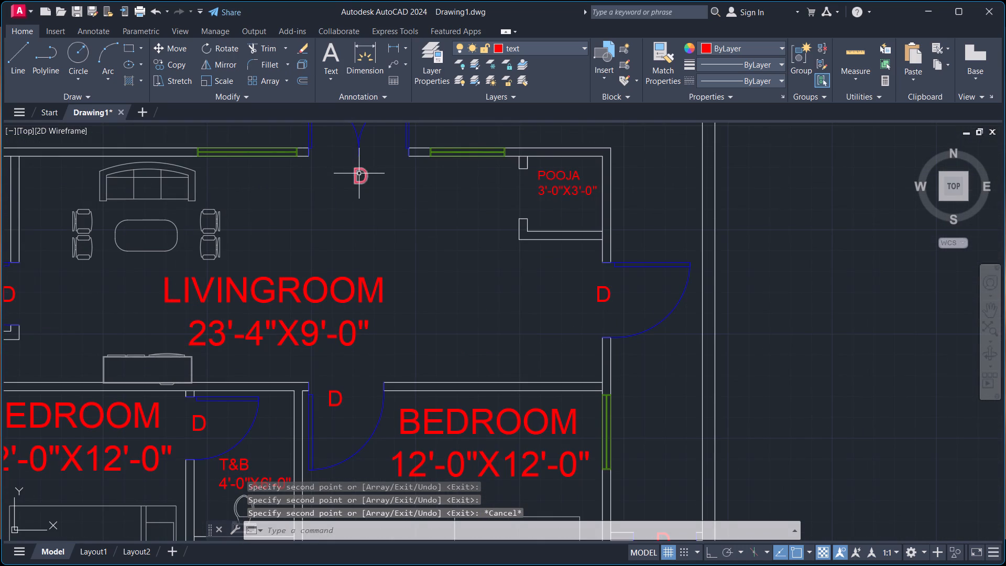
{"action": "double_click", "coordinate": [359, 172]}
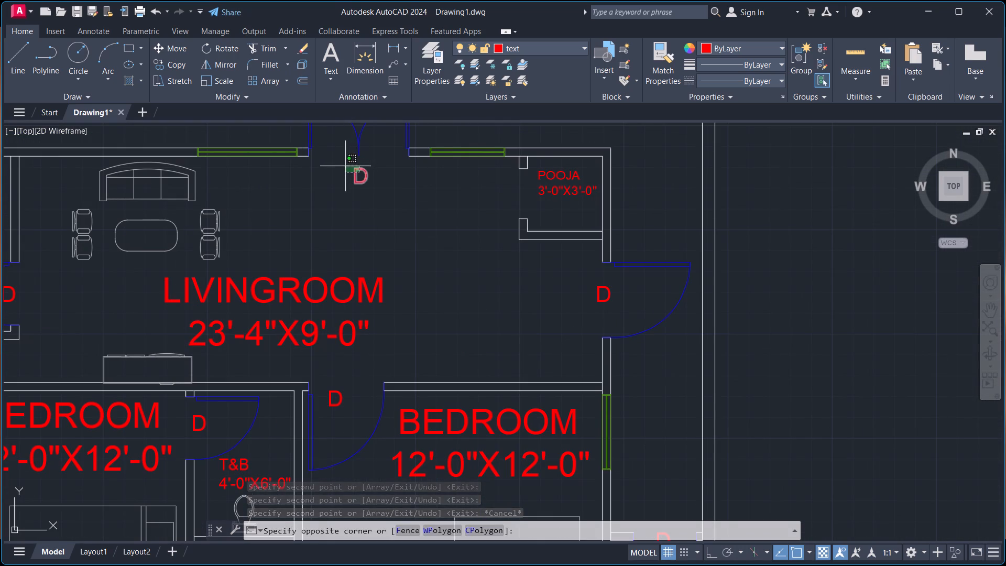
{"action": "double_click", "coordinate": [345, 166]}
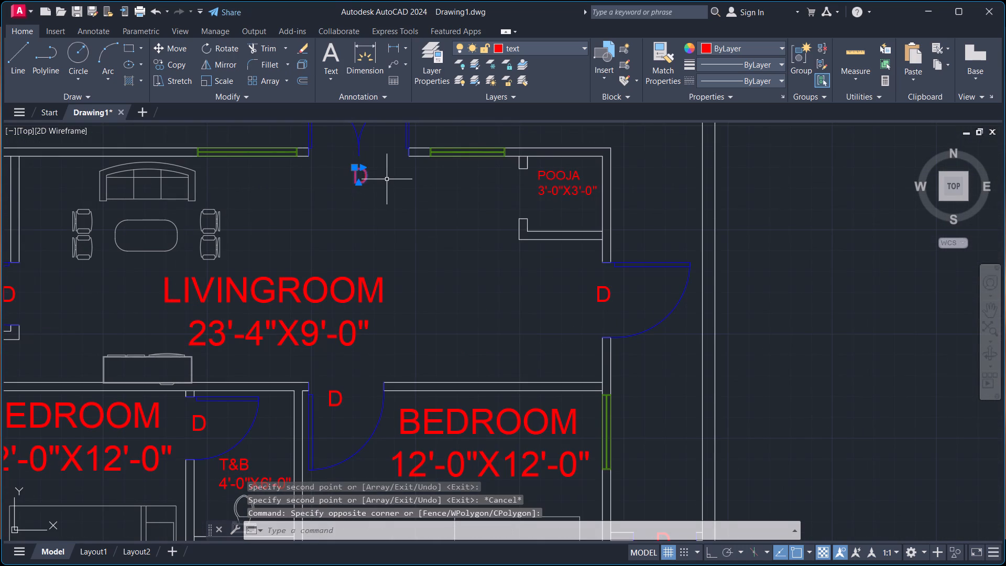
{"action": "key", "text": "BackSpace"}
{"action": "double_click", "coordinate": [363, 175]}
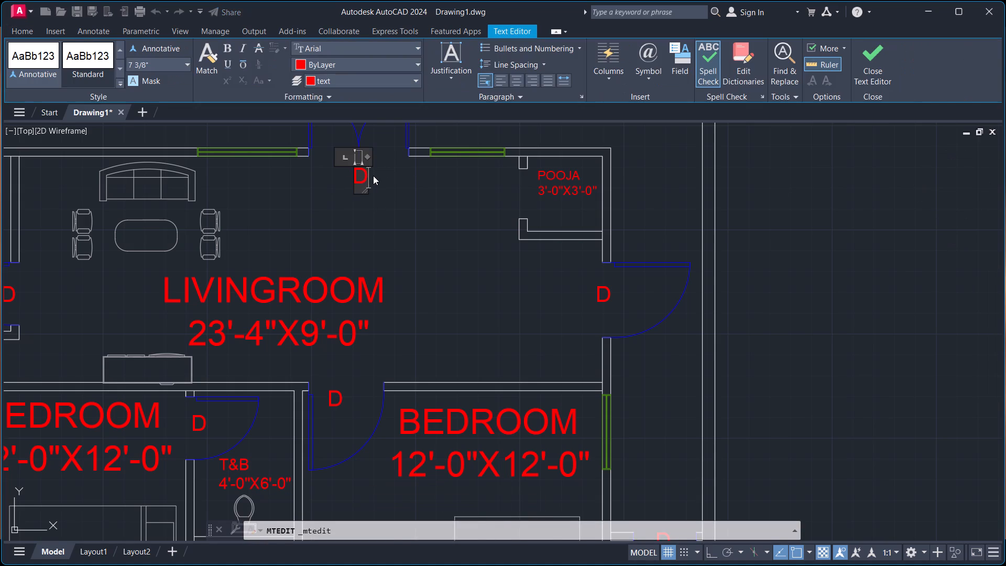
{"action": "key", "text": "space"}
{"action": "key", "text": "1"}
{"action": "key", "text": "BackSpace"}
{"action": "key", "text": "1"}
{"action": "key", "text": "BackSpace"}
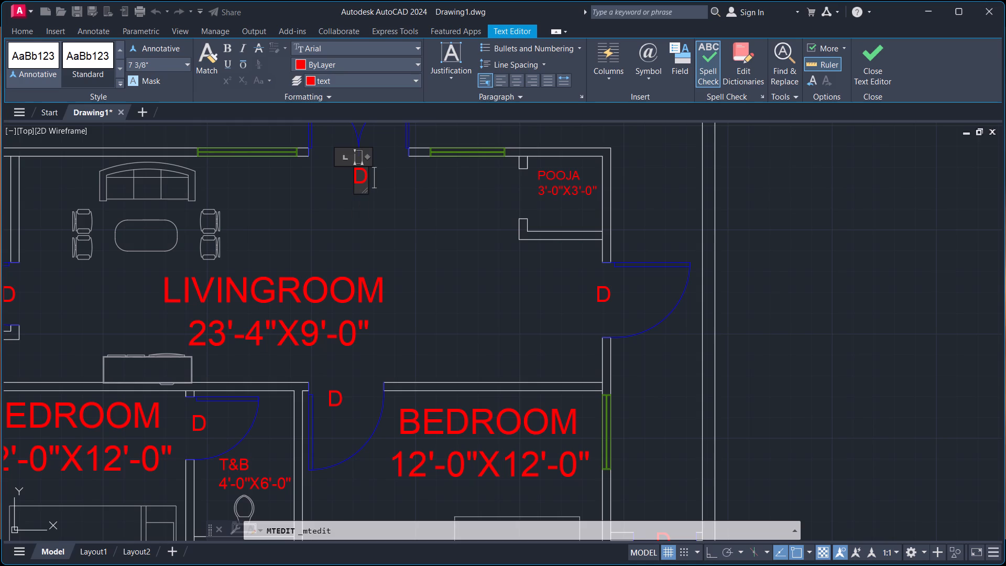
{"action": "key", "text": "BackSpace"}
{"action": "key", "text": "1"}
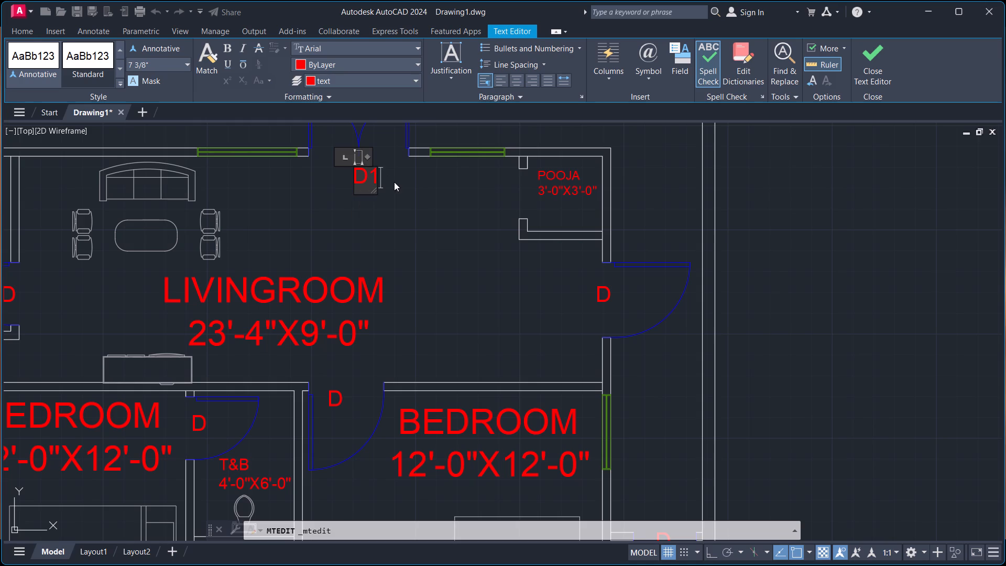
{"action": "double_click", "coordinate": [390, 181]}
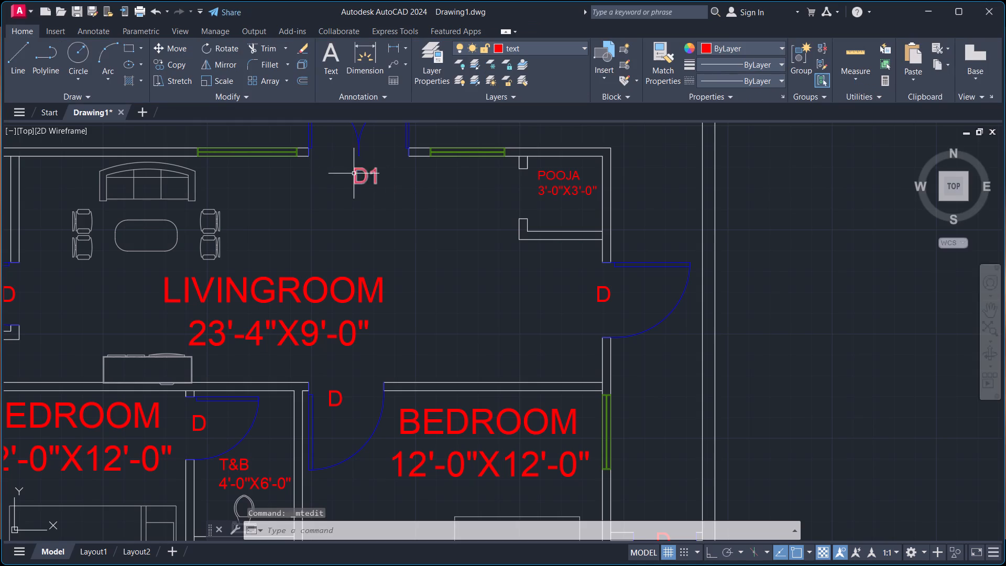
Change the door tag at the west bedroom's entrance from the living room to D2.
{"action": "scroll", "coordinate": [354, 173], "scroll_direction": "down", "scroll_amount": 2}
{"action": "scroll", "coordinate": [209, 220], "scroll_direction": "up", "scroll_amount": 2}
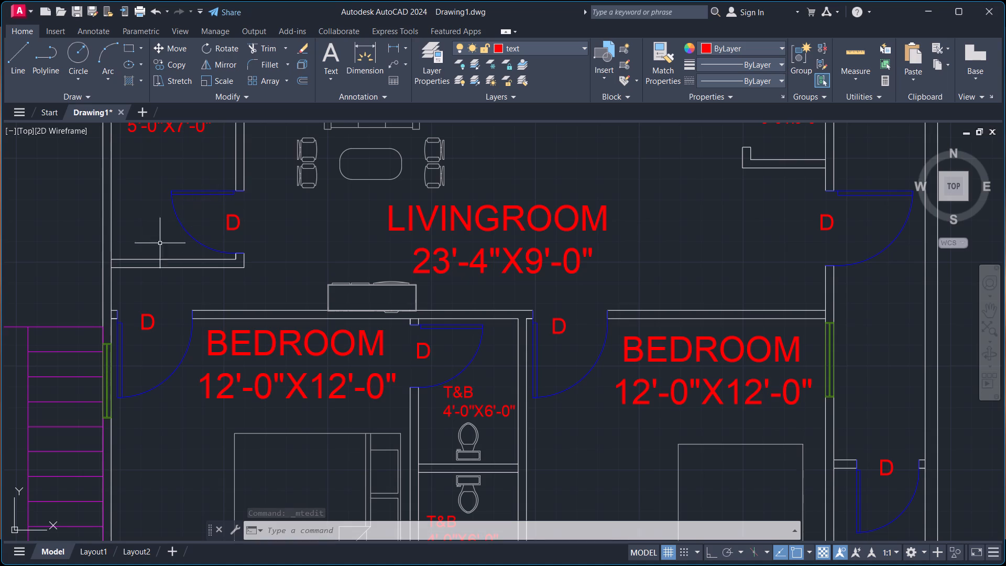
{"action": "double_click", "coordinate": [143, 313]}
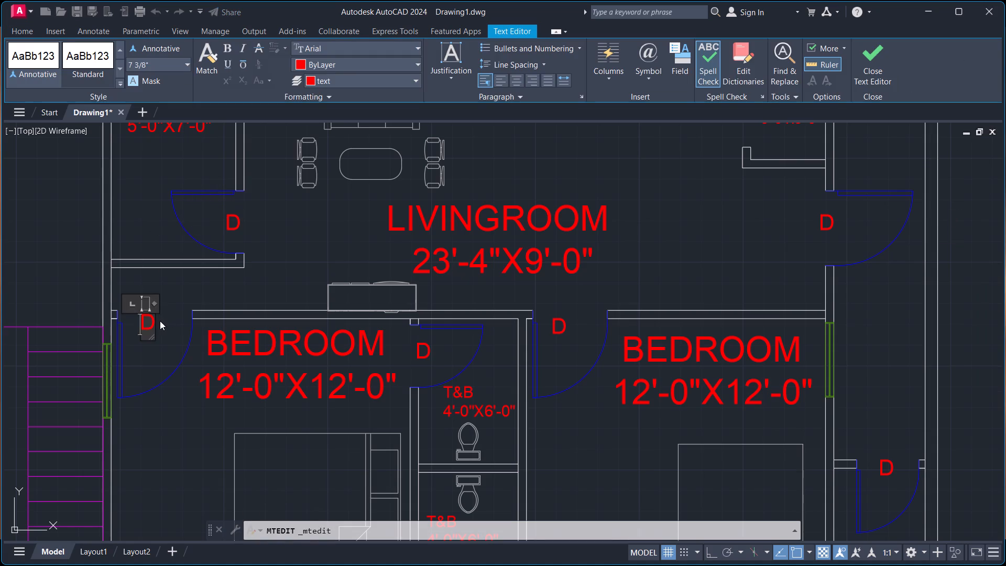
{"action": "key", "text": "Right"}
{"action": "key", "text": "2"}
{"action": "double_click", "coordinate": [172, 324]}
{"action": "scroll", "coordinate": [457, 283], "scroll_direction": "down", "scroll_amount": 1}
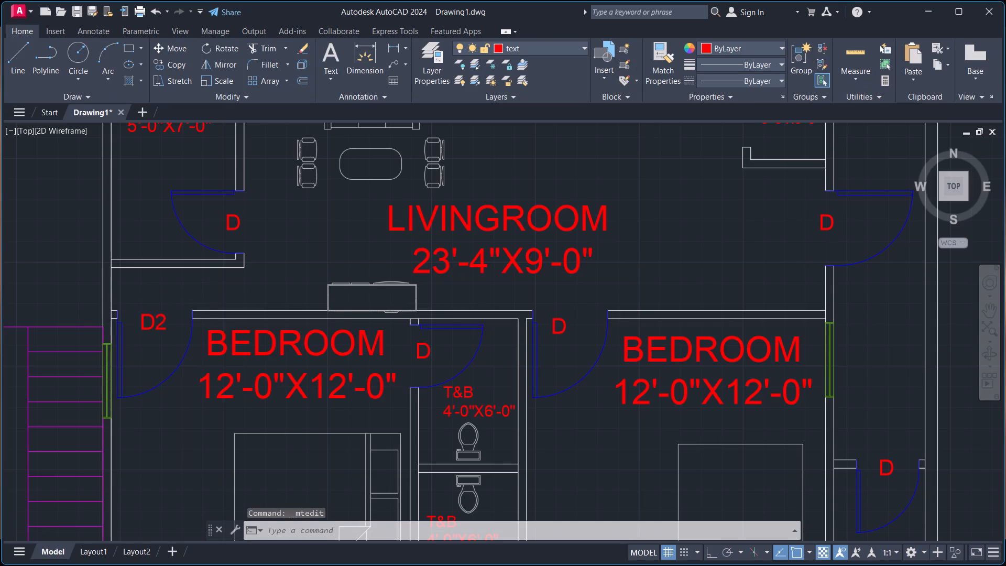
Change the door tag at the east bedroom's entrance from the living room to D2.
{"action": "double_click", "coordinate": [525, 312]}
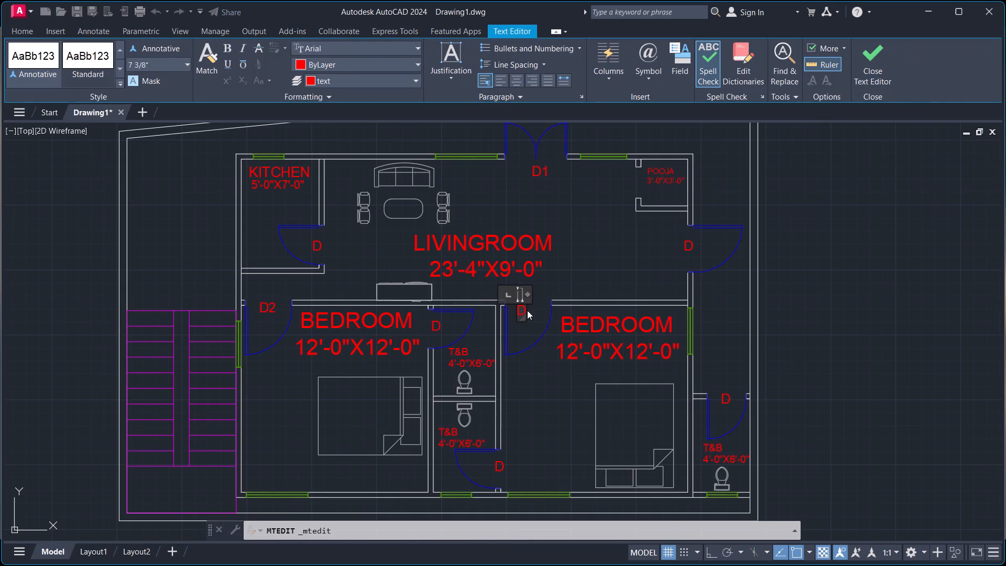
{"action": "key", "text": "2"}
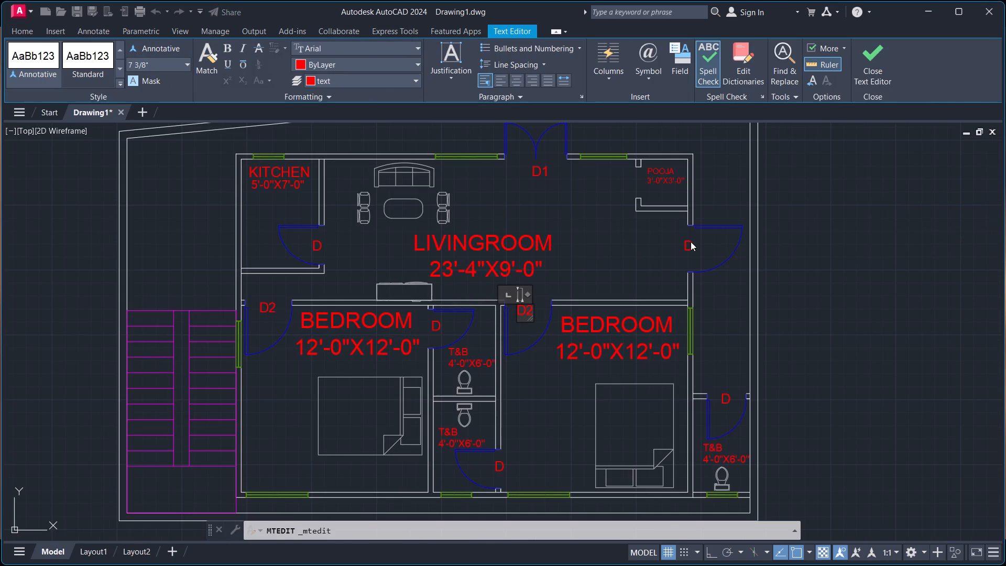
Change the tag at the living room's east exterior door to D2 and save the text change.
{"action": "double_click", "coordinate": [693, 244]}
{"action": "double_click", "coordinate": [695, 247]}
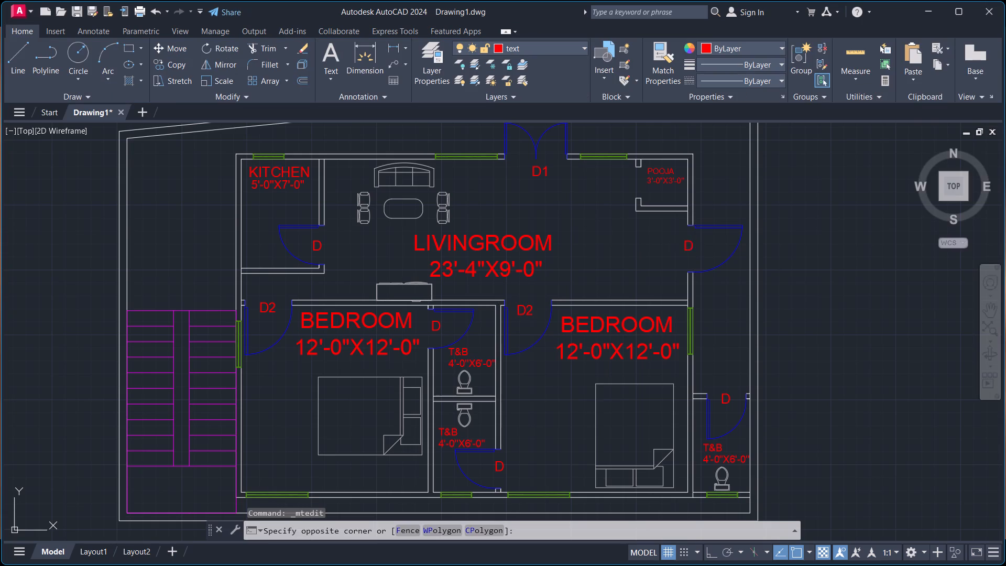
{"action": "left_click", "coordinate": [680, 251]}
{"action": "double_click", "coordinate": [688, 250]}
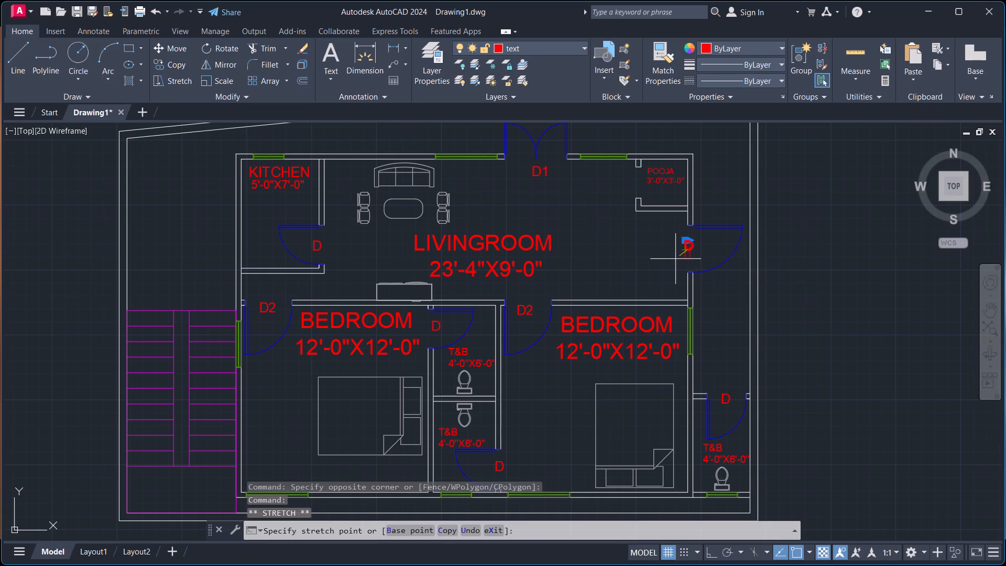
{"action": "key", "text": "2"}
{"action": "double_click", "coordinate": [694, 247]}
{"action": "key", "text": "Escape"}
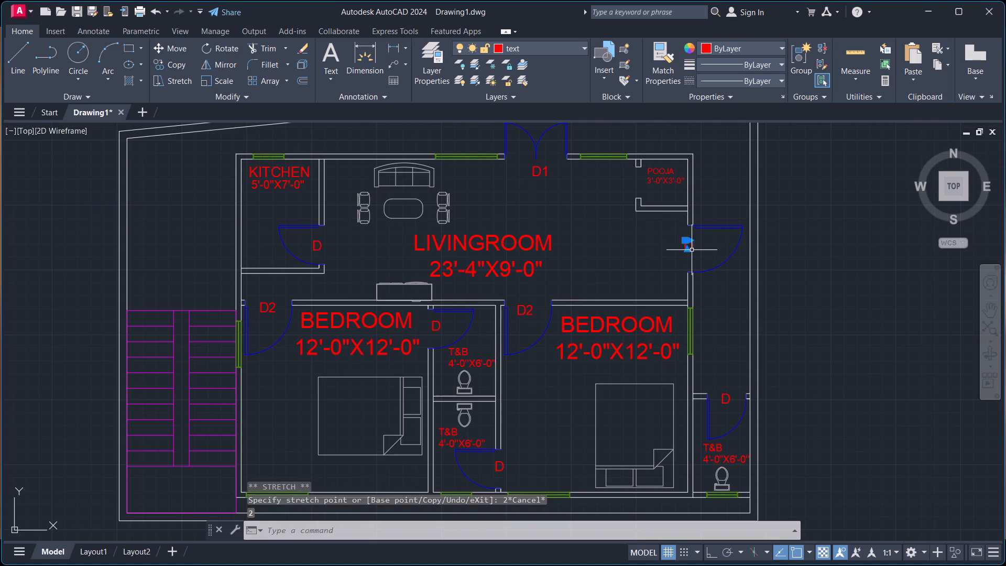
{"action": "double_click", "coordinate": [693, 246]}
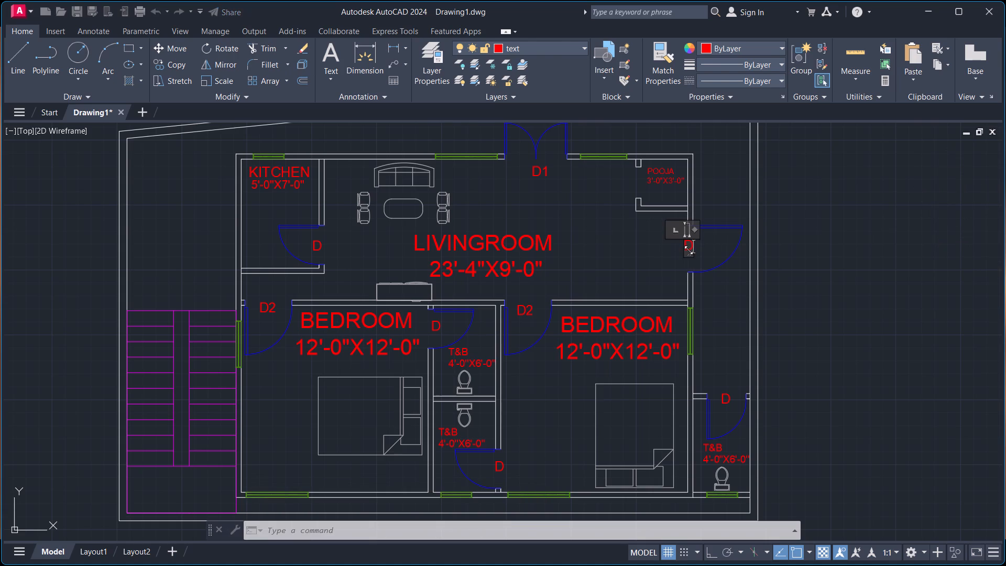
{"action": "key", "text": "2"}
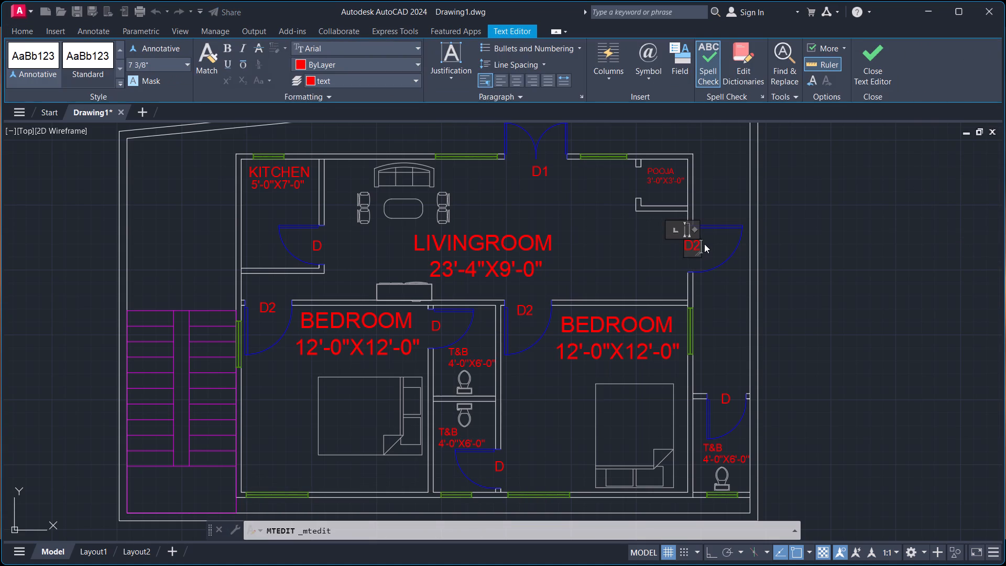
{"action": "scroll", "coordinate": [651, 241], "scroll_direction": "down", "scroll_amount": 1}
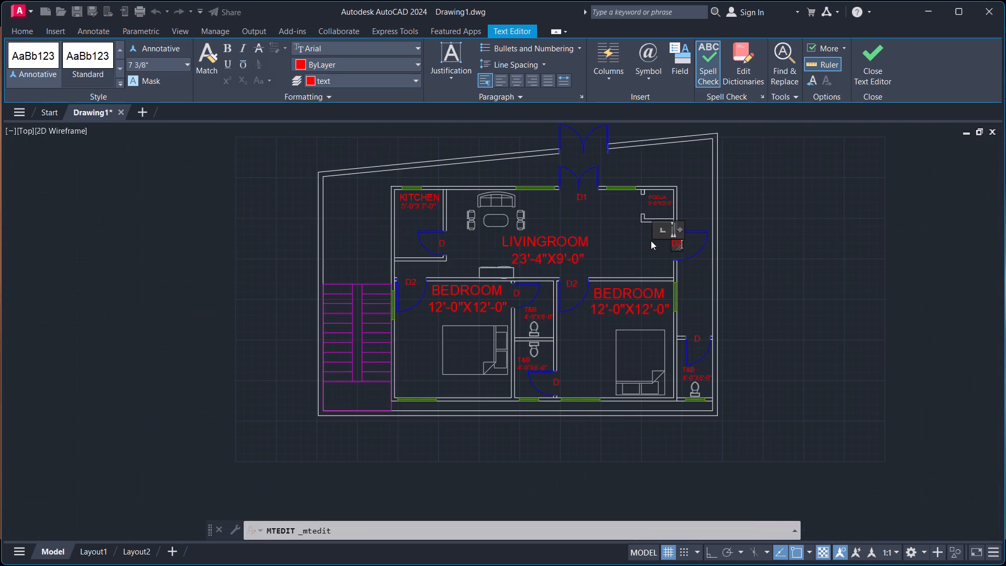
{"action": "middle_click_drag", "start_coordinate": [651, 241], "coordinate": [491, 240]}
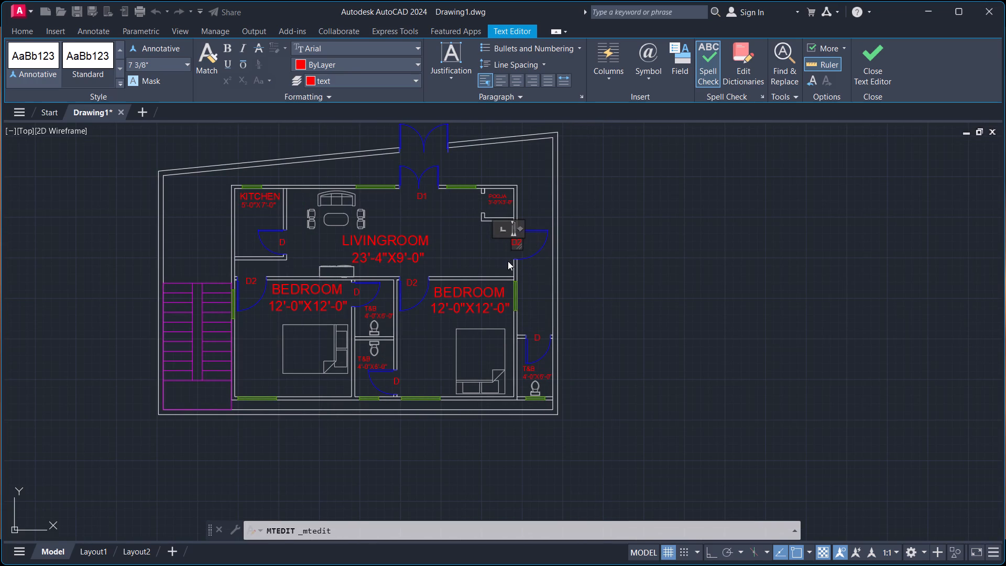
{"action": "key", "text": "Escape"}
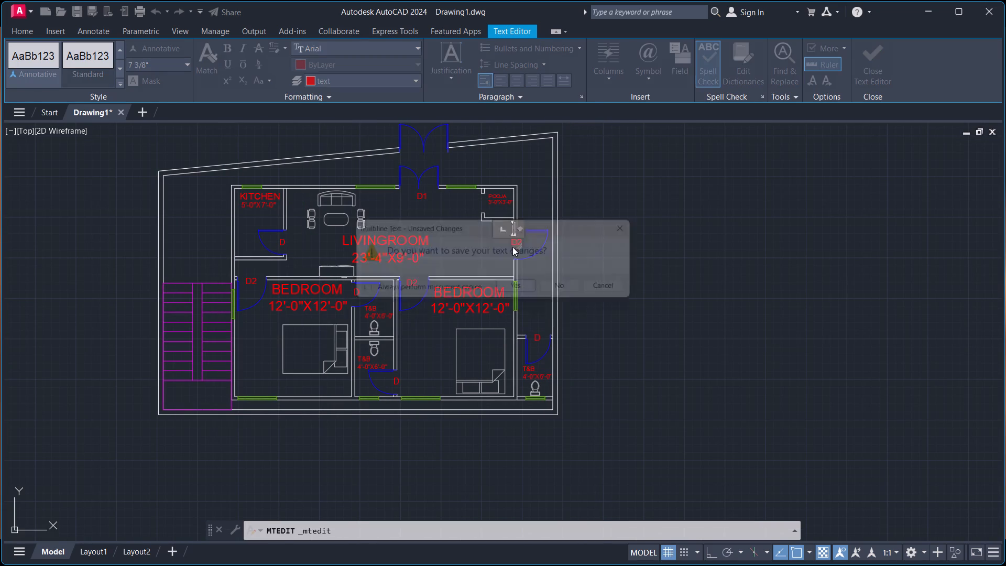
{"action": "left_click", "coordinate": [513, 286]}
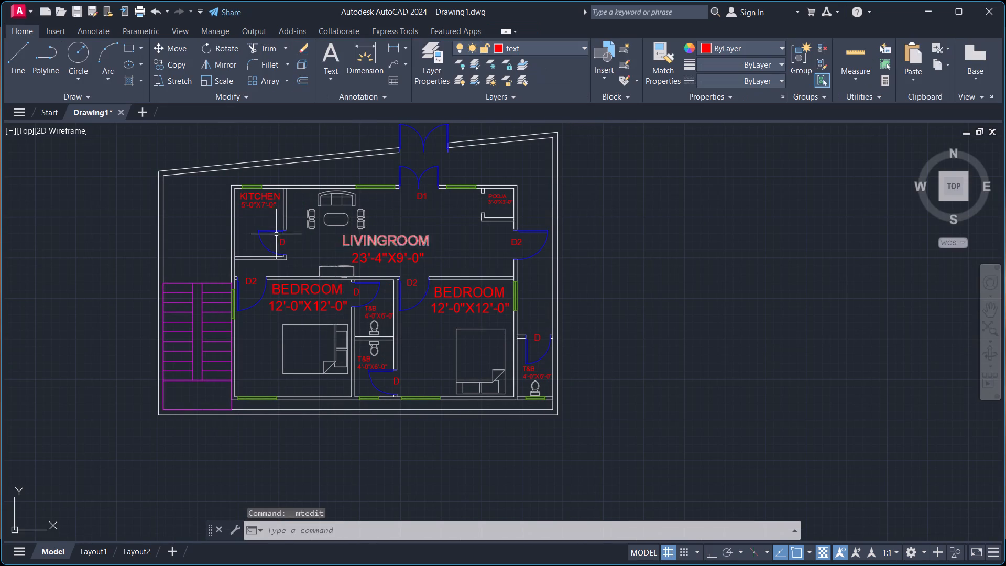
Change the tag at the kitchen door to D3.
{"action": "scroll", "coordinate": [285, 240], "scroll_direction": "up", "scroll_amount": 1}
{"action": "double_click", "coordinate": [283, 244]}
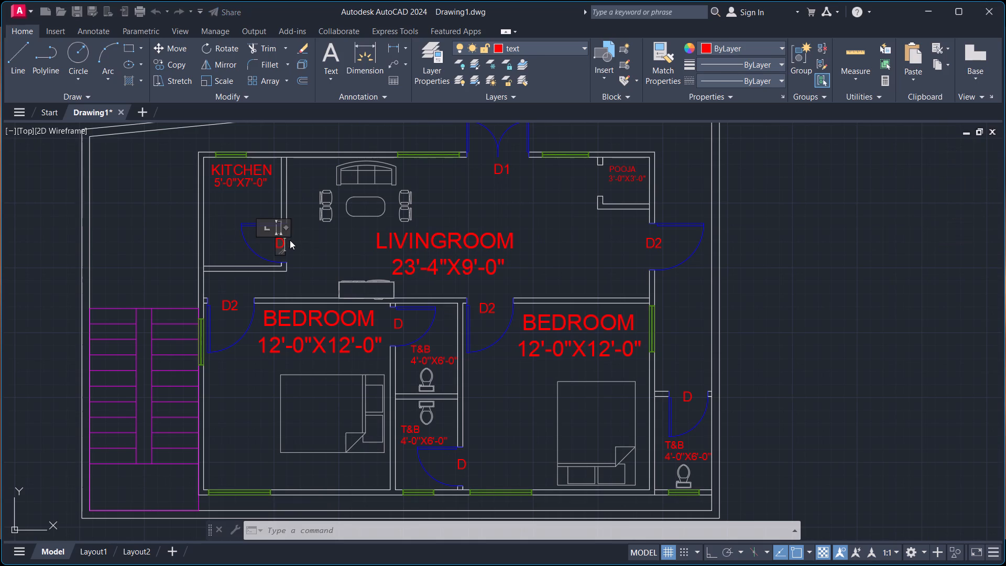
{"action": "key", "text": "3"}
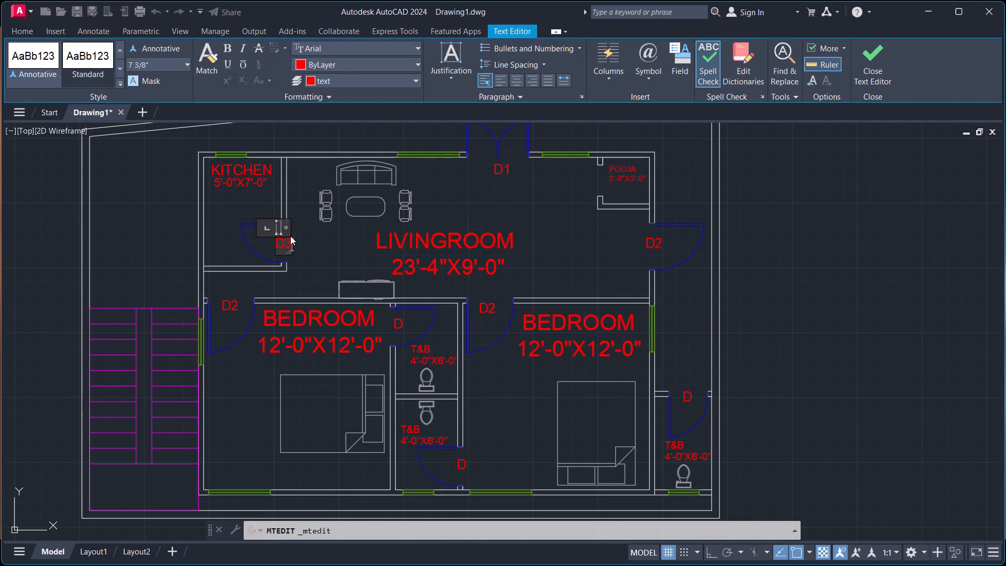
{"action": "left_click", "coordinate": [309, 251]}
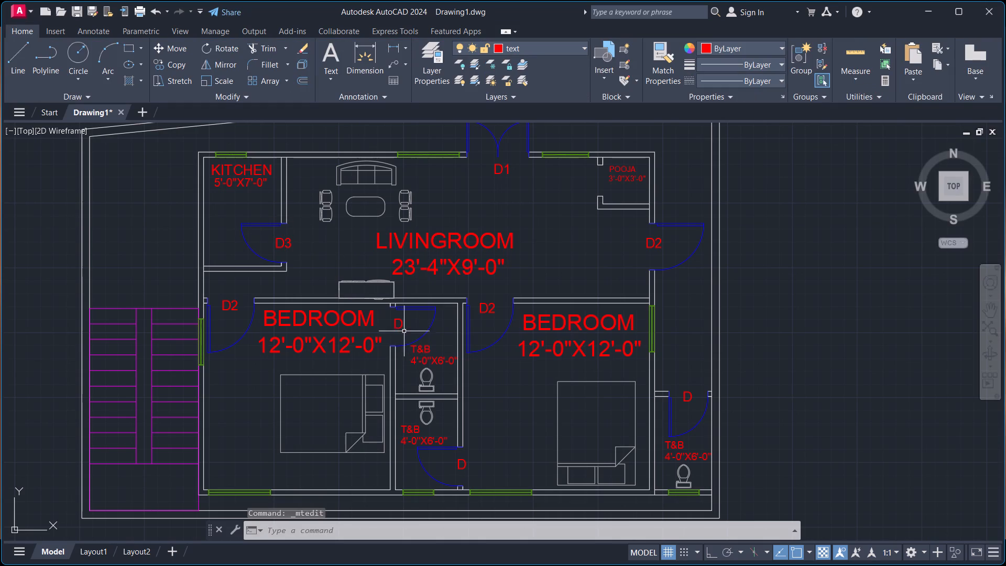
Change the tags at the northern and southern middle toilets' doors to D3.
{"action": "double_click", "coordinate": [400, 326]}
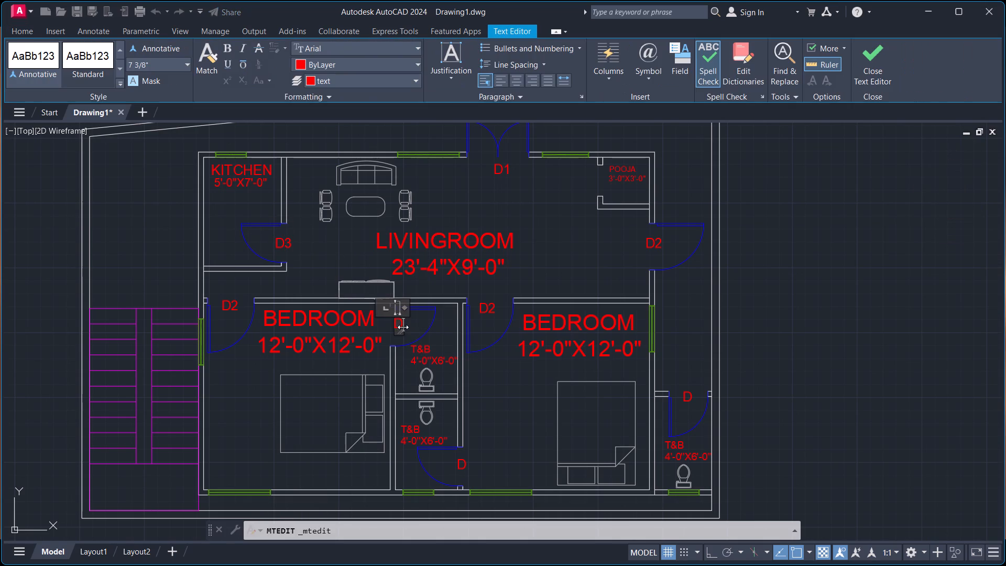
{"action": "key", "text": "3"}
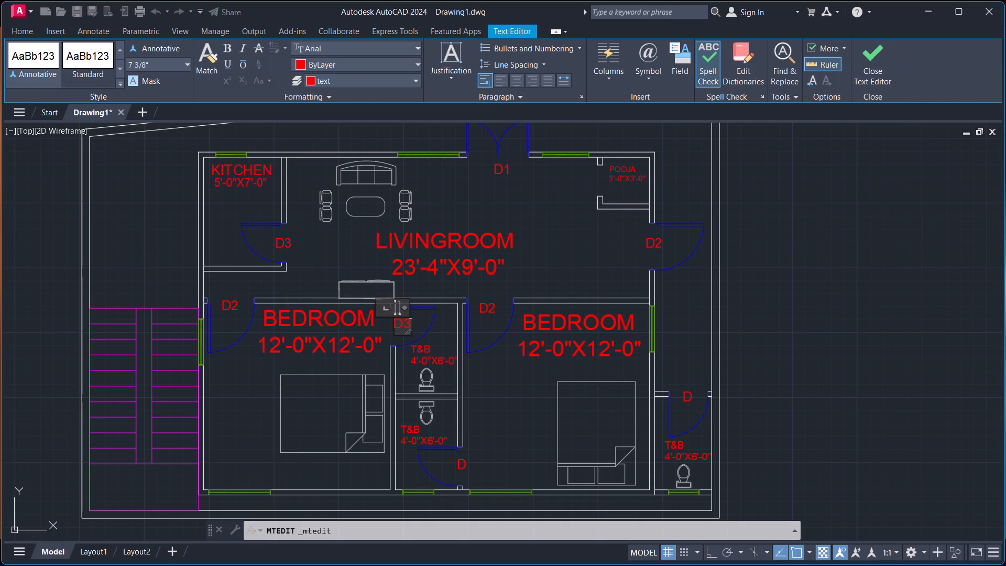
{"action": "left_click", "coordinate": [403, 324]}
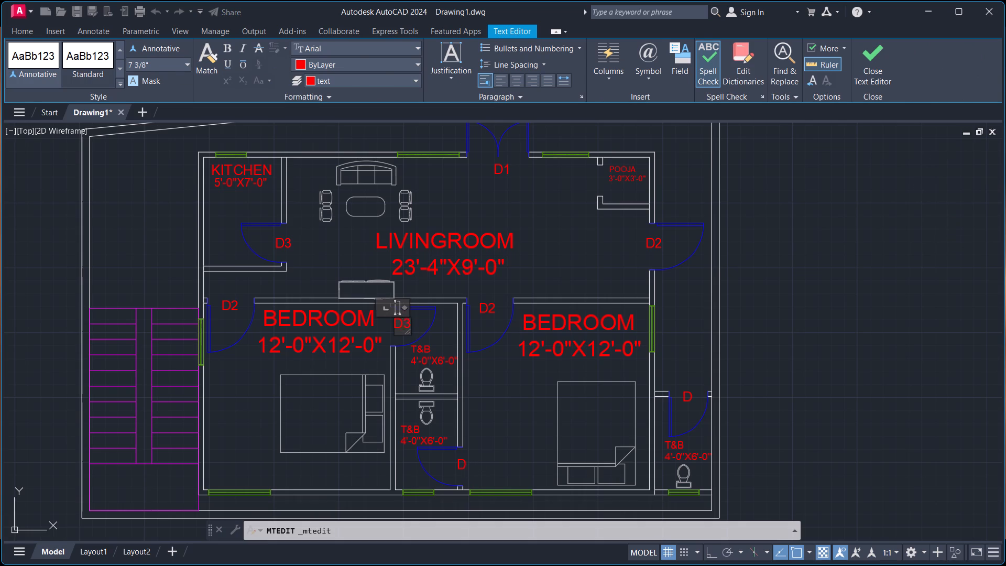
{"action": "double_click", "coordinate": [465, 464]}
{"action": "double_click", "coordinate": [464, 464]}
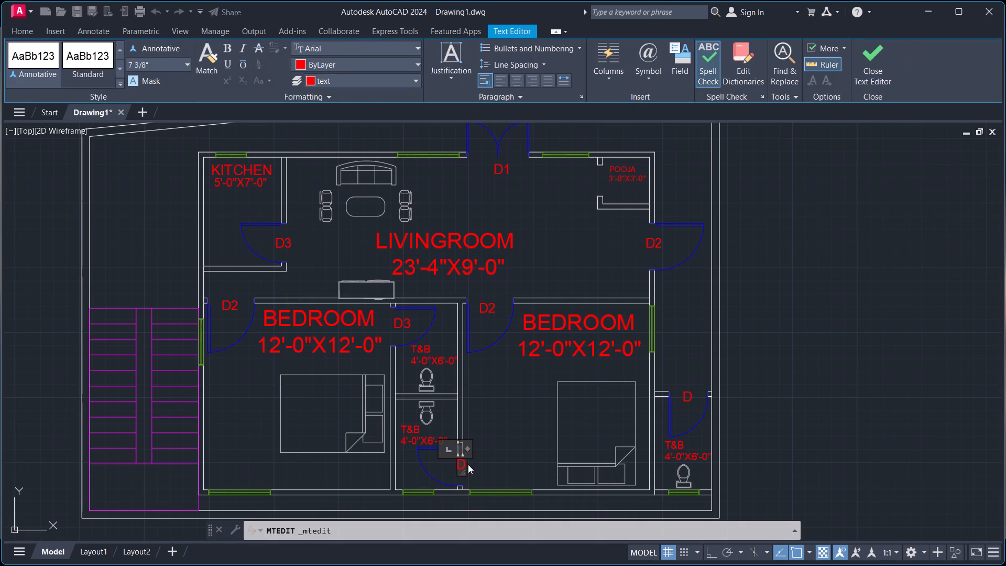
{"action": "key", "text": "3"}
Change the tag at the outer east toilet's door to D3 and finish text editing.
{"action": "scroll", "coordinate": [504, 395], "scroll_direction": "down", "scroll_amount": 1}
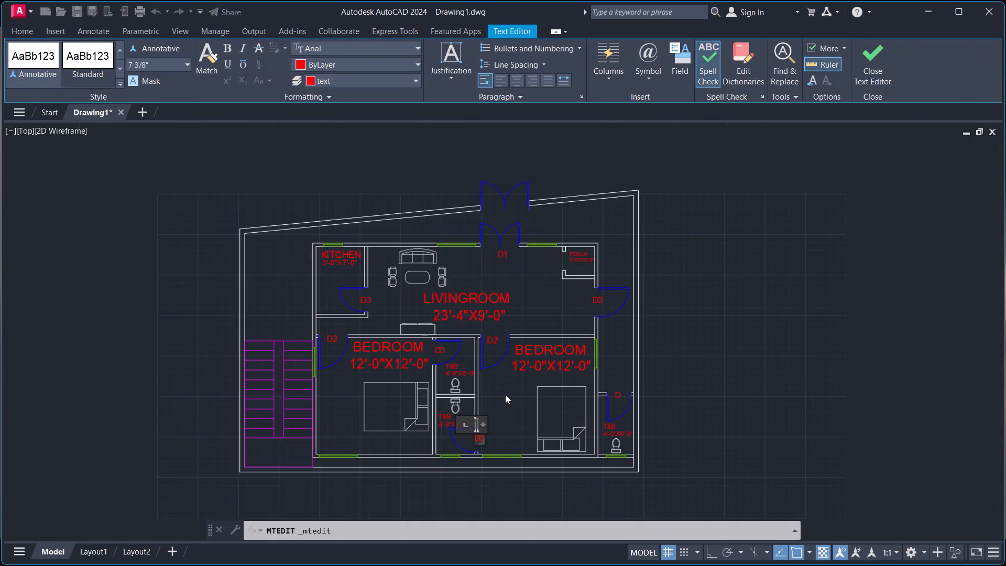
{"action": "middle_click_drag", "start_coordinate": [511, 398], "coordinate": [282, 357]}
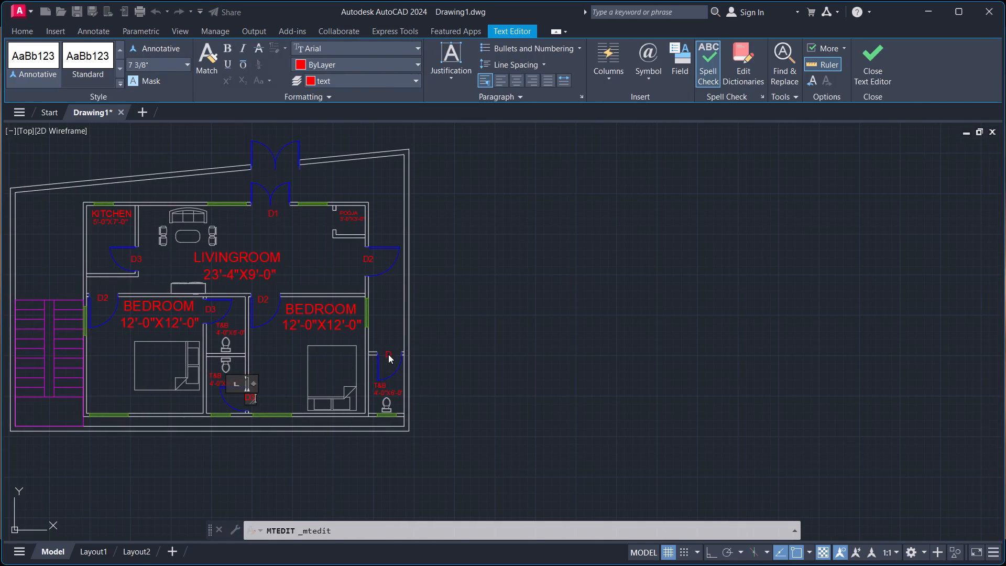
{"action": "double_click", "coordinate": [388, 354]}
{"action": "double_click", "coordinate": [390, 354]}
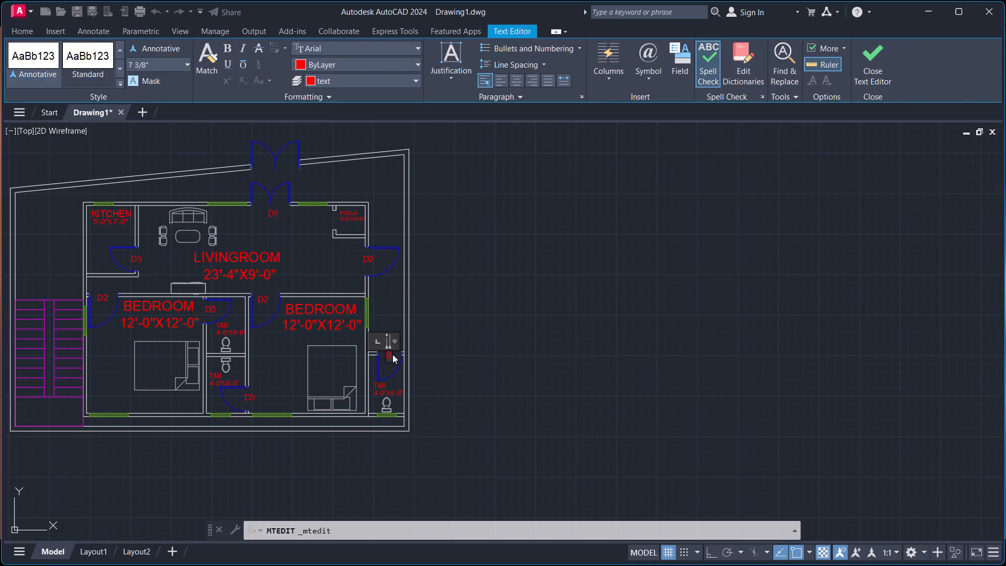
{"action": "key", "text": "3"}
{"action": "left_click", "coordinate": [391, 362]}
{"action": "scroll", "coordinate": [312, 254], "scroll_direction": "down", "scroll_amount": 2}
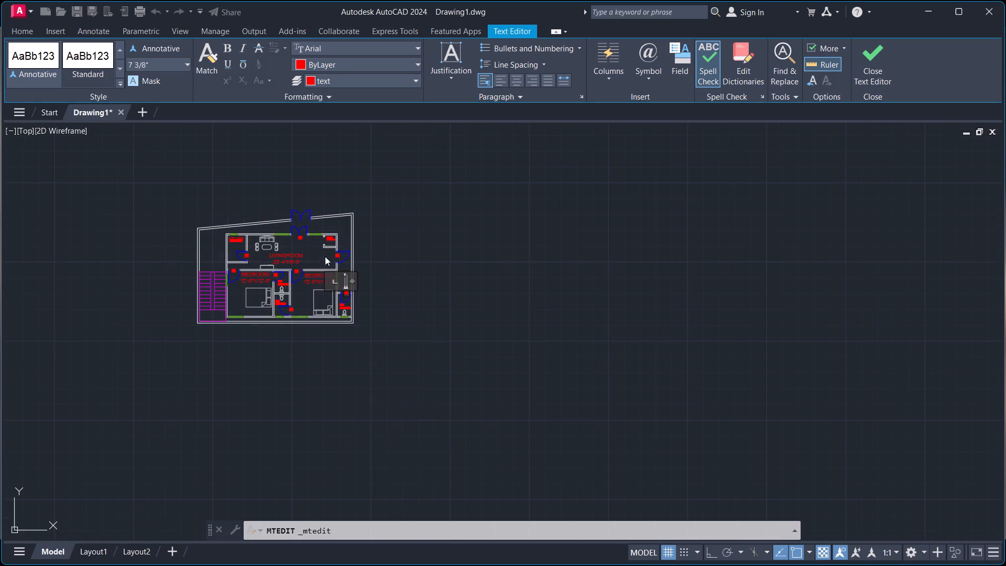
{"action": "left_click", "coordinate": [388, 254]}
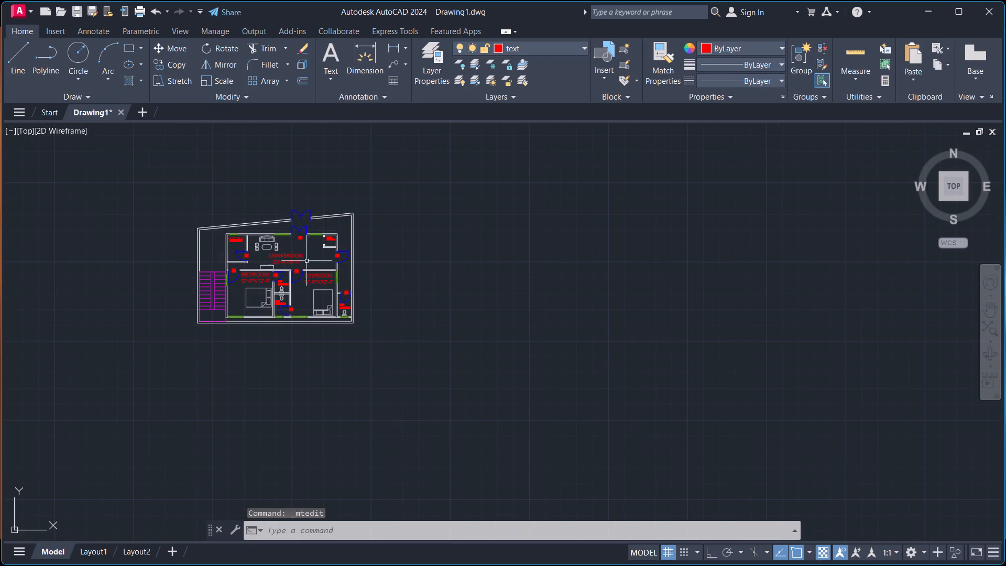
Select all text objects similar to the D1 tag and set their text height to 0.6" in the properties.
{"action": "scroll", "coordinate": [258, 267], "scroll_direction": "up", "scroll_amount": 2}
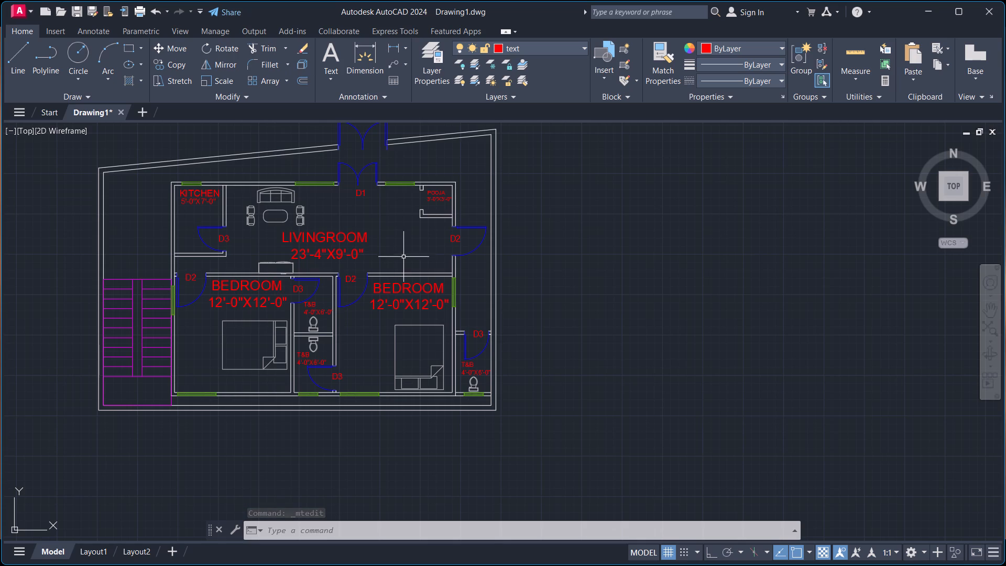
{"action": "left_click", "coordinate": [354, 187]}
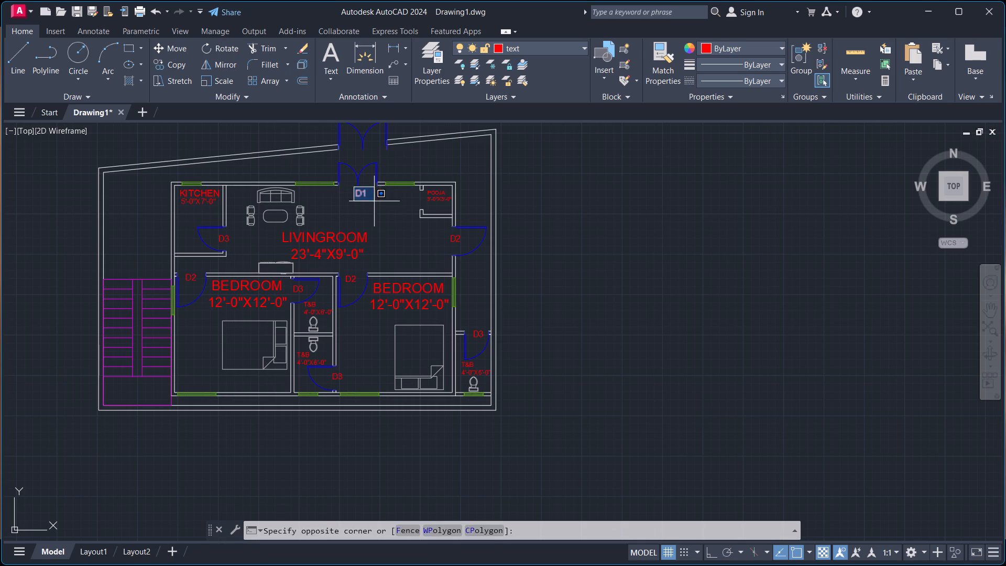
{"action": "left_click", "coordinate": [377, 203]}
{"action": "right_click", "coordinate": [373, 199]}
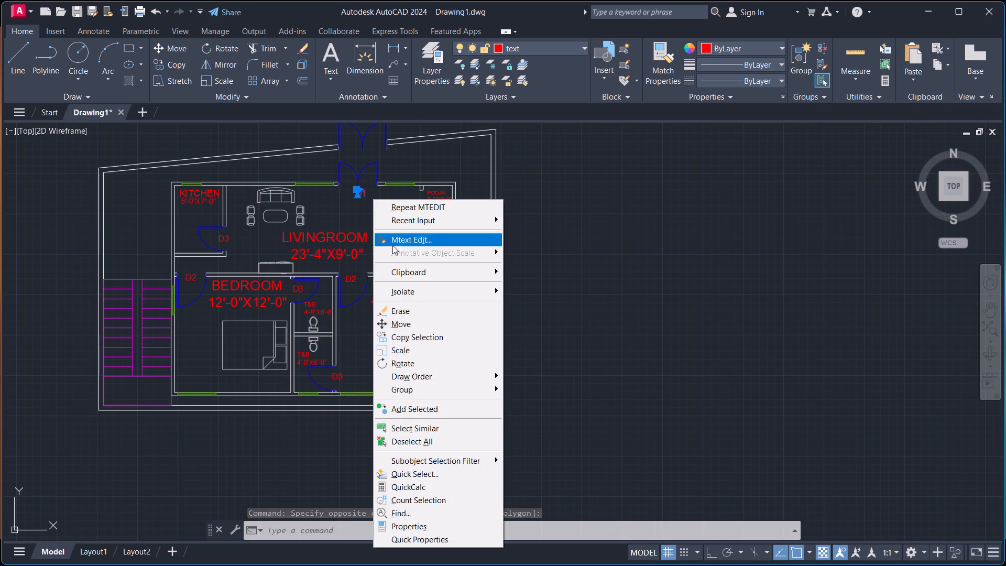
{"action": "left_click", "coordinate": [427, 424]}
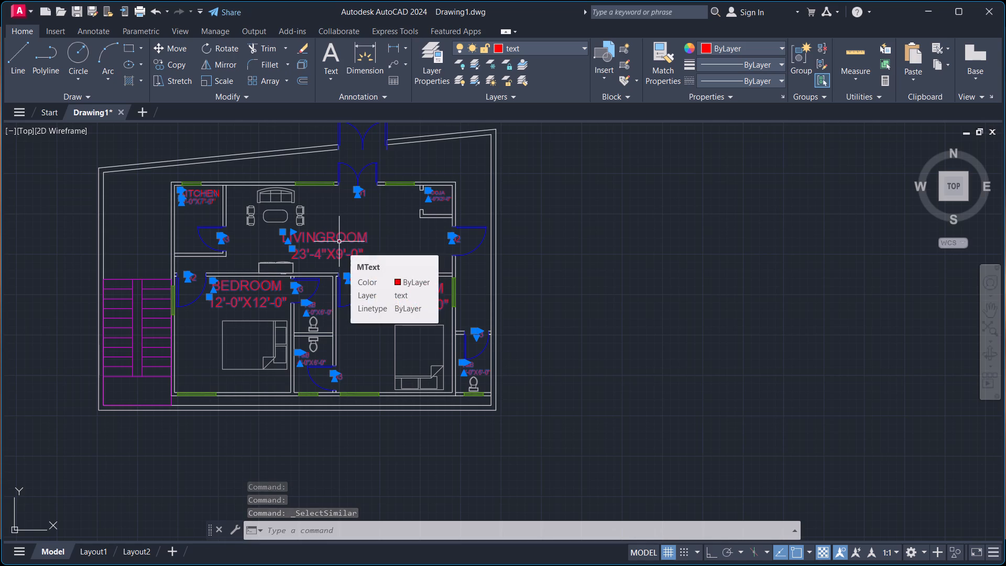
{"action": "key", "text": "ctrl+1"}
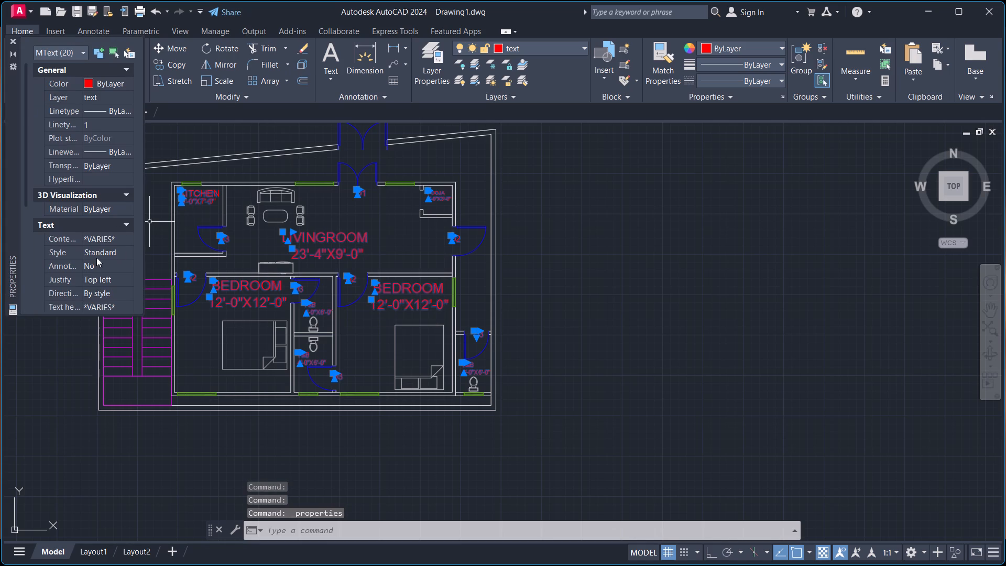
{"action": "scroll", "coordinate": [95, 249], "scroll_direction": "down", "scroll_amount": 2}
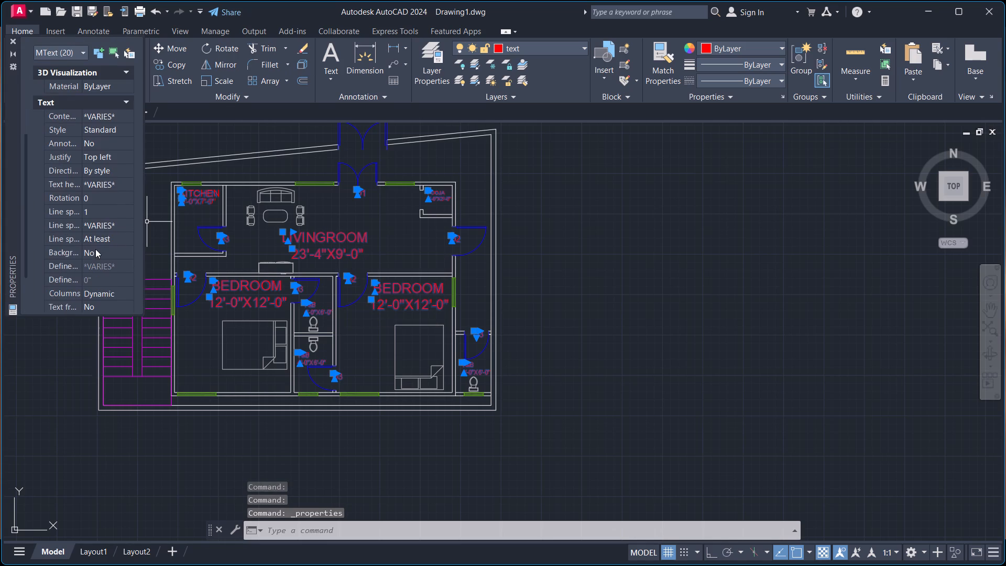
{"action": "left_click", "coordinate": [117, 181]}
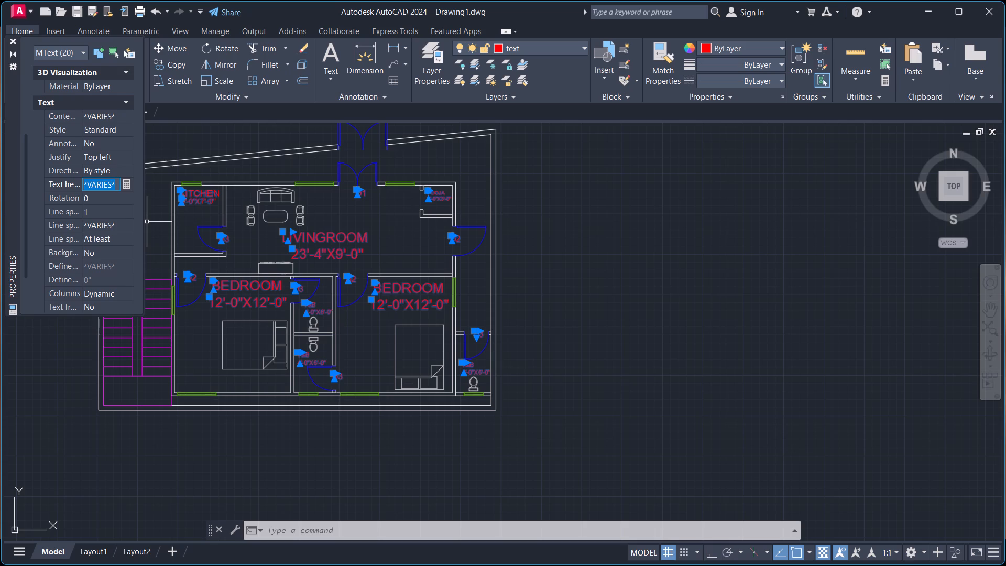
{"action": "key", "text": "BackSpace"}
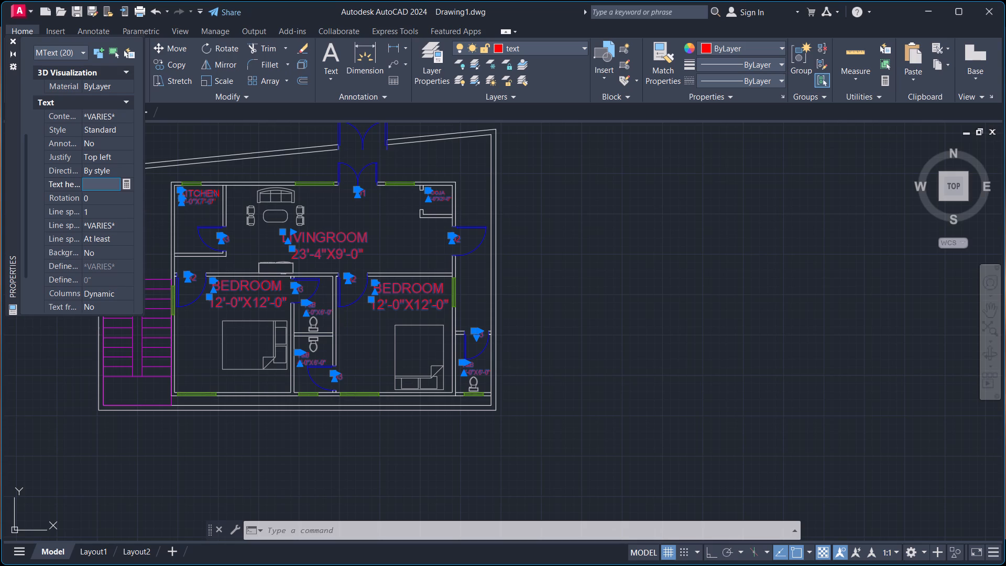
{"action": "type", "text": "0.6\""}
{"action": "key", "text": "Return"}
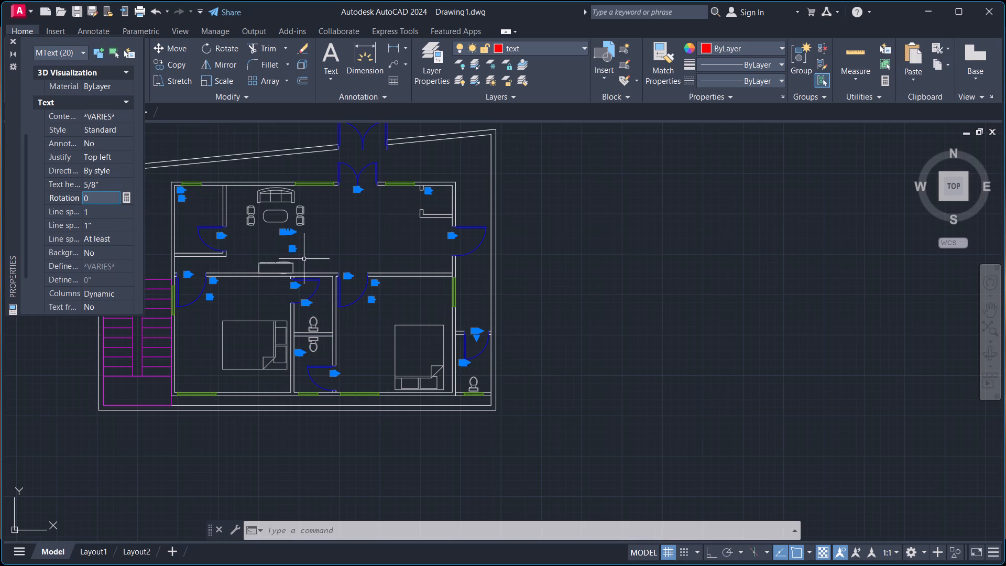
{"action": "left_click", "coordinate": [13, 37]}
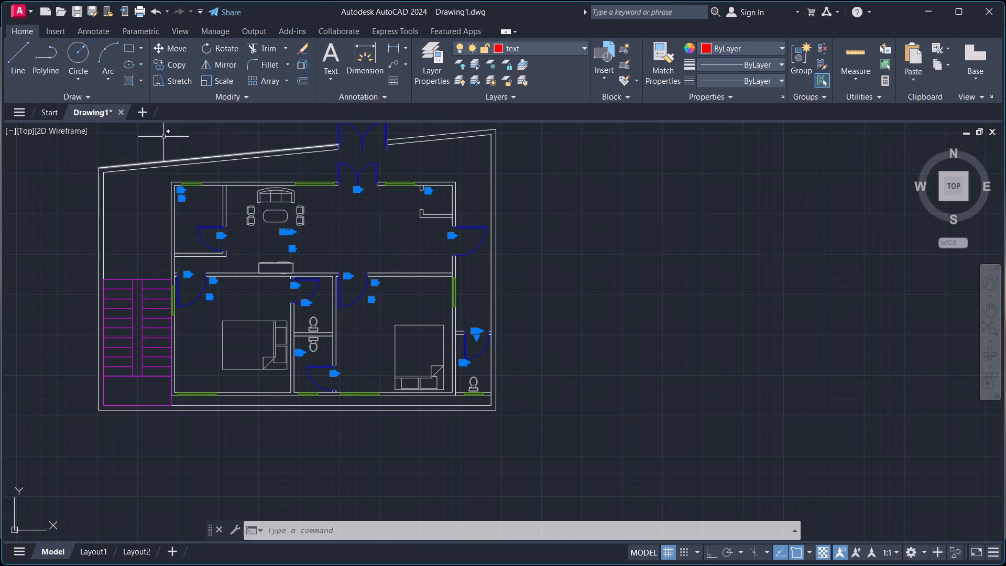
Undo the last text height change on the room labels and door tags.
{"action": "scroll", "coordinate": [325, 270], "scroll_direction": "up", "scroll_amount": 2}
{"action": "scroll", "coordinate": [381, 291], "scroll_direction": "up", "scroll_amount": 1}
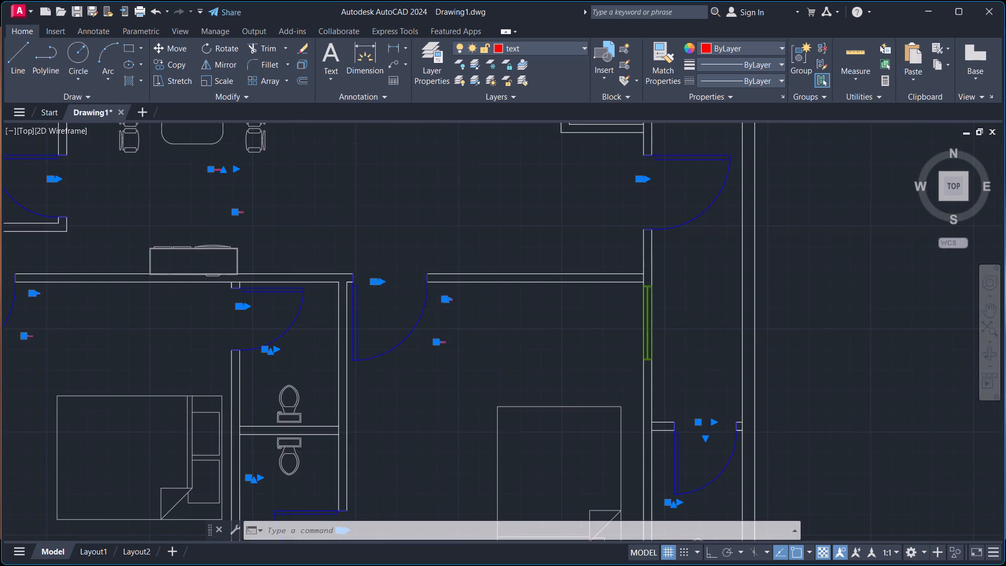
{"action": "scroll", "coordinate": [381, 291], "scroll_direction": "up", "scroll_amount": 1}
{"action": "scroll", "coordinate": [381, 290], "scroll_direction": "down", "scroll_amount": 4}
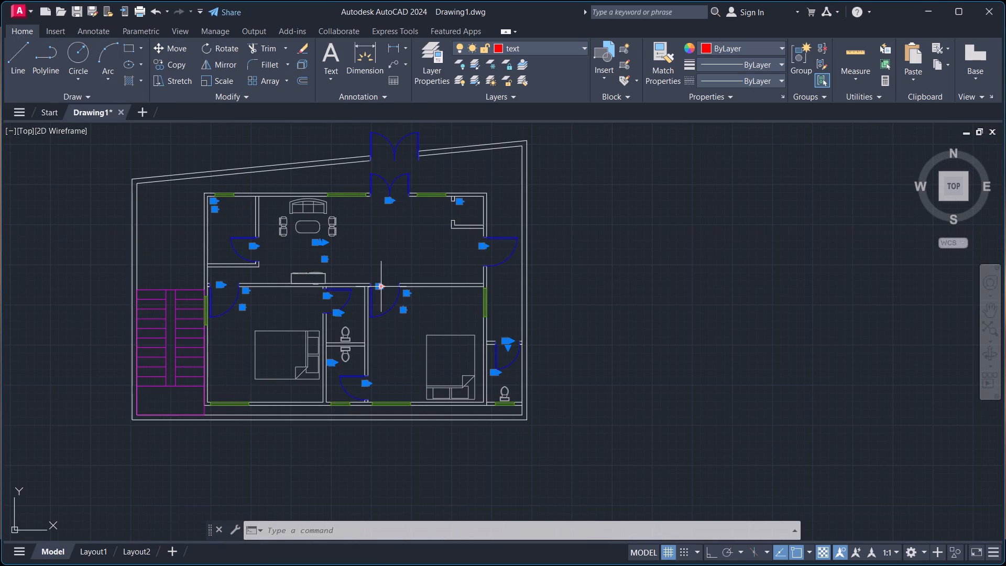
{"action": "key", "text": "ctrl+z"}
{"action": "key", "text": "ctrl+z"}
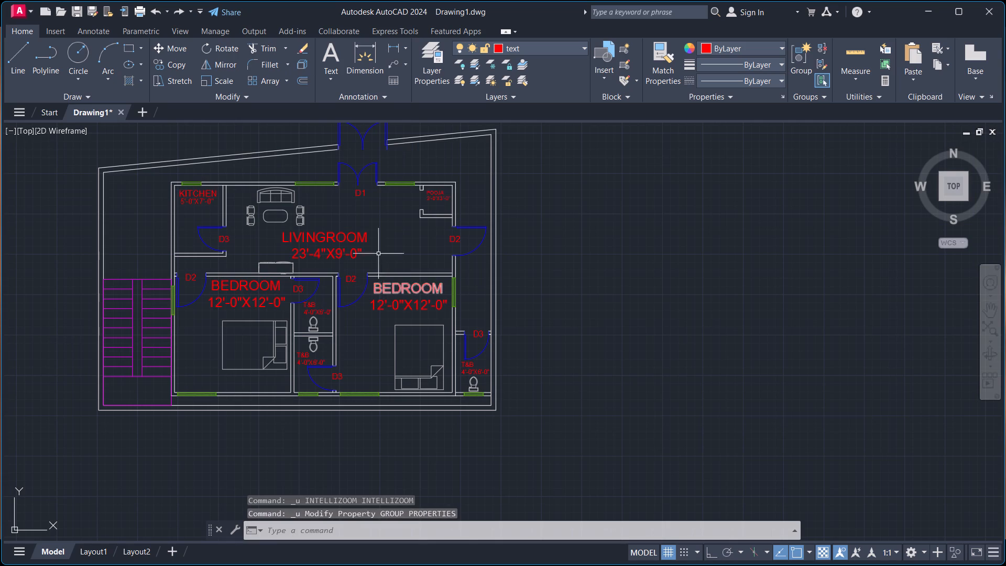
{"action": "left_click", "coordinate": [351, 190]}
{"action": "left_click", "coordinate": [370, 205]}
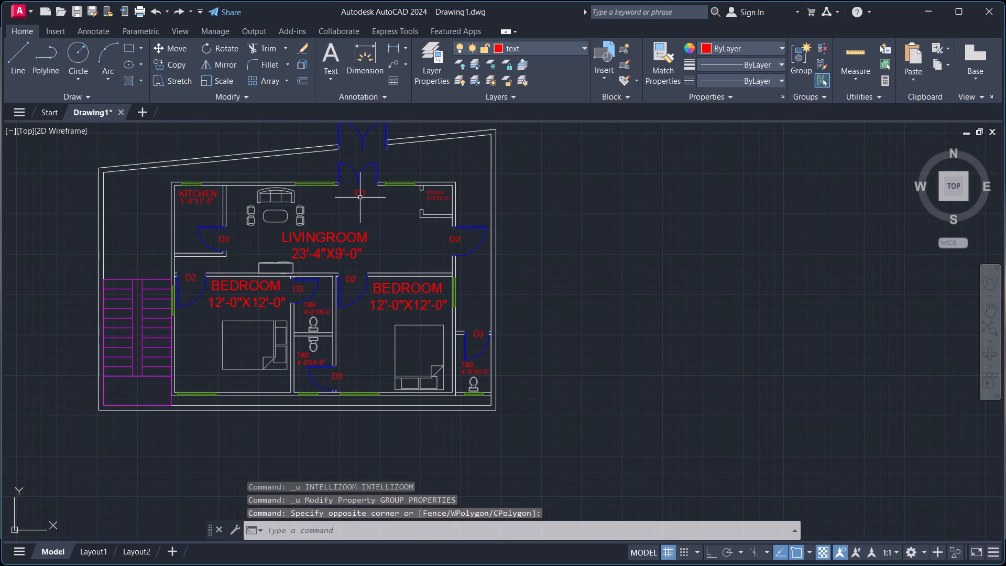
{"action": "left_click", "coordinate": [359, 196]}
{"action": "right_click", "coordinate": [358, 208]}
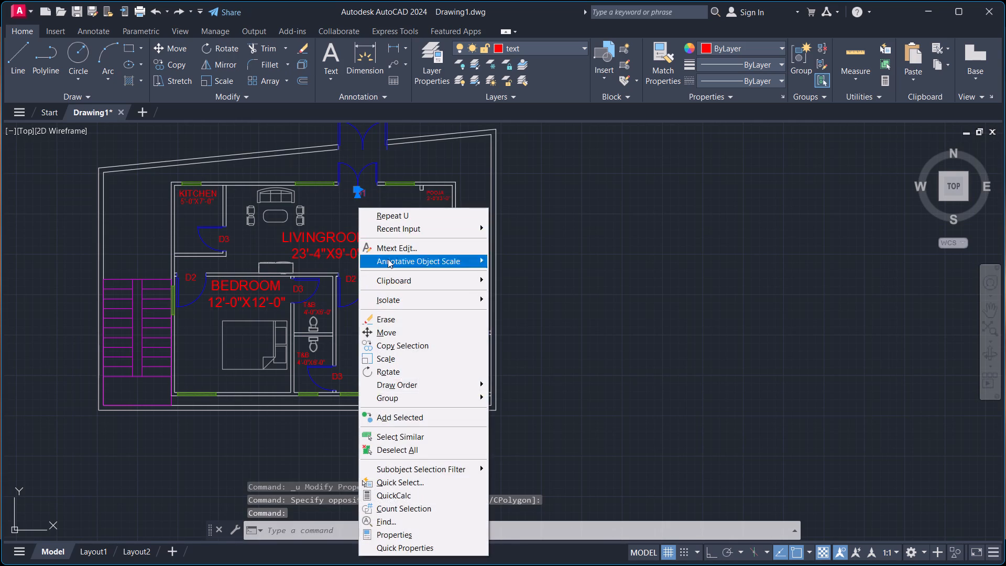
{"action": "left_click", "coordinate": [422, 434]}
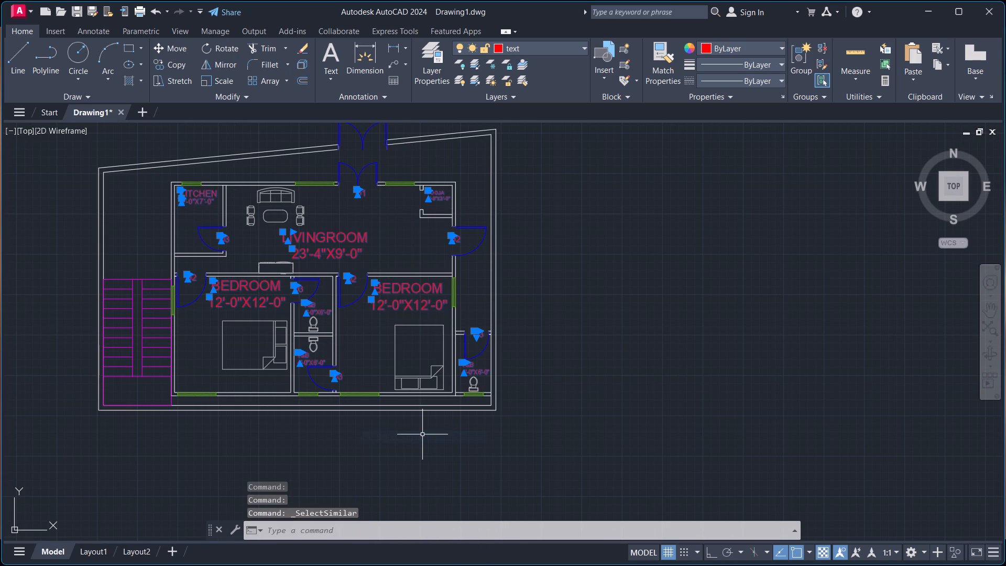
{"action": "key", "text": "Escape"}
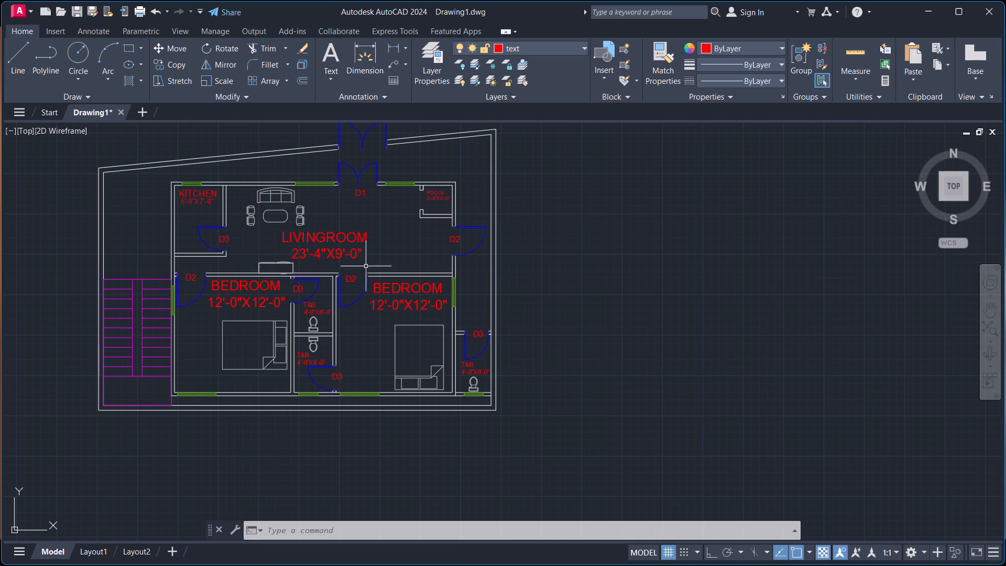
Add a 2 1/2" high multiline text W just above the living room's northern window, west of the main entrance door.
{"action": "scroll", "coordinate": [302, 180], "scroll_direction": "up", "scroll_amount": 2}
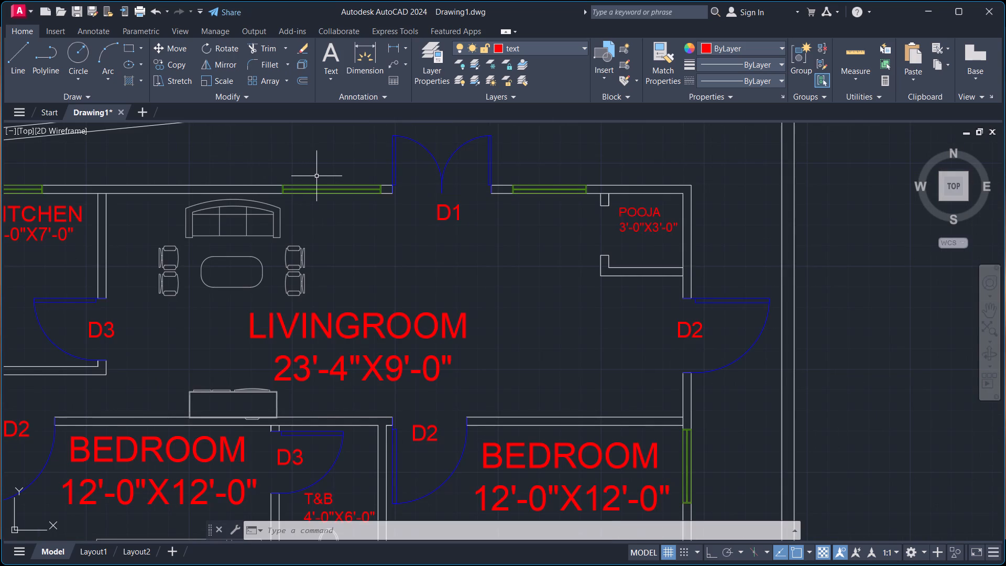
{"action": "type", "text": "MT"}
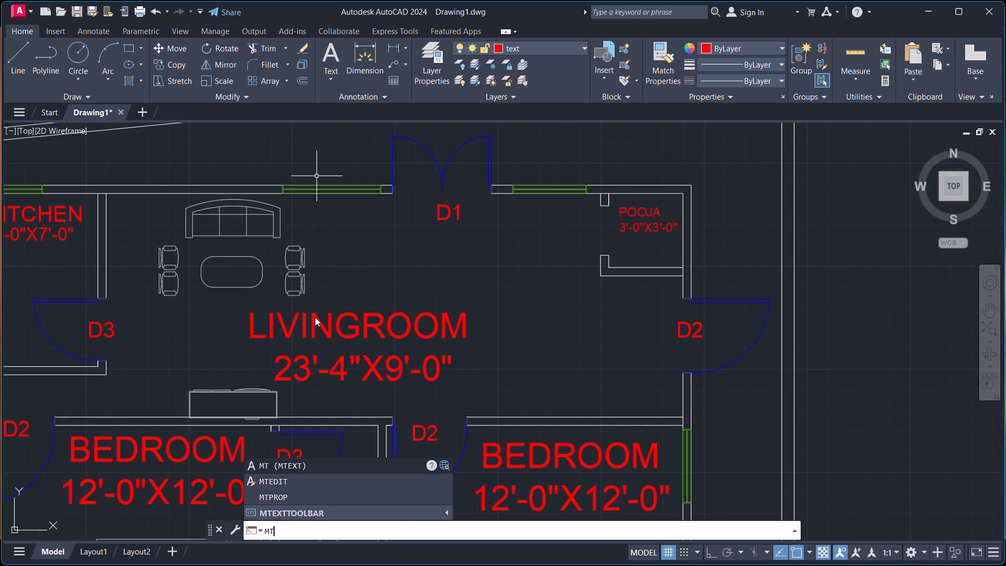
{"action": "key", "text": "Return"}
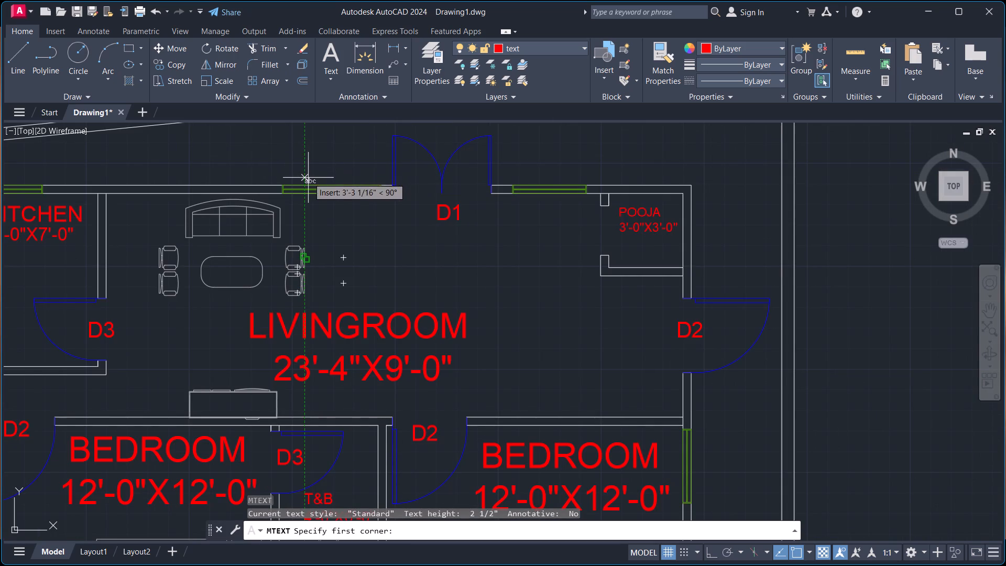
{"action": "scroll", "coordinate": [309, 178], "scroll_direction": "up", "scroll_amount": 4}
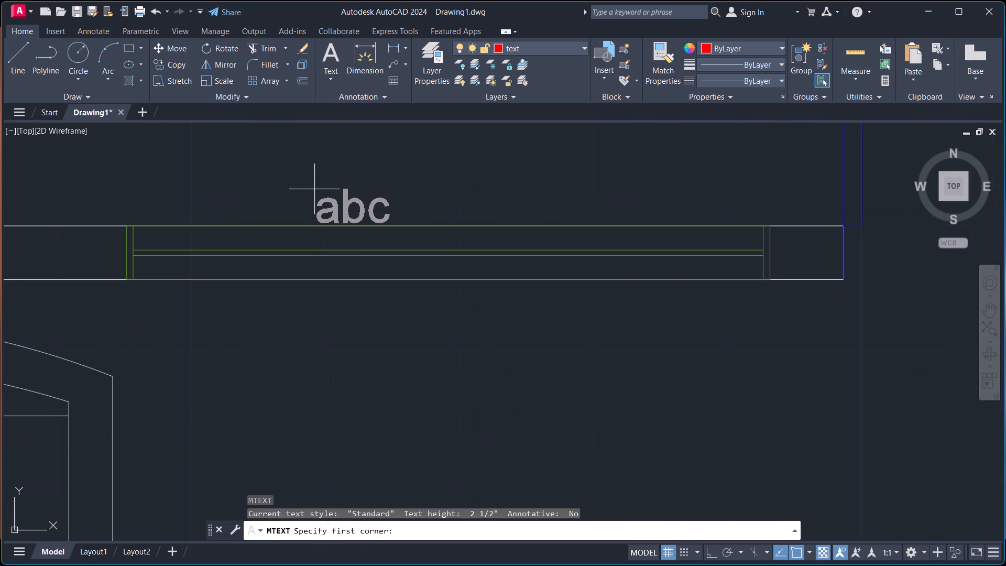
{"action": "left_click", "coordinate": [319, 197]}
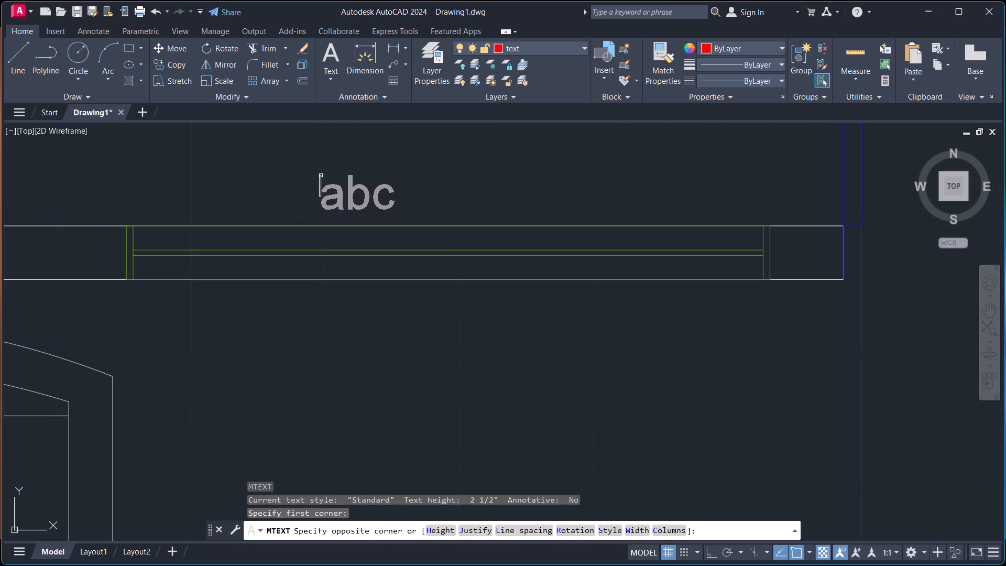
{"action": "left_click", "coordinate": [321, 176]}
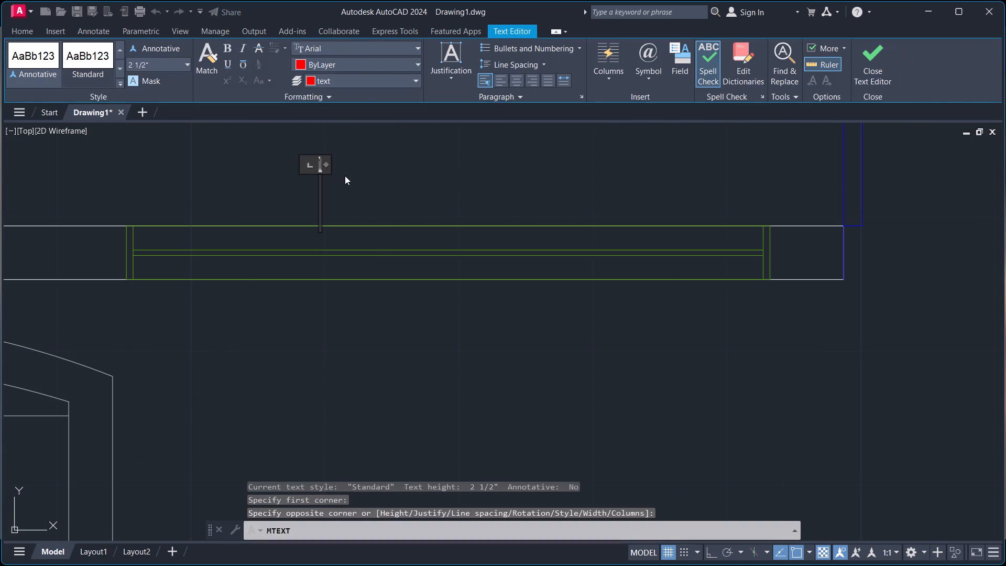
{"action": "key", "text": "w"}
{"action": "key", "text": "Return"}
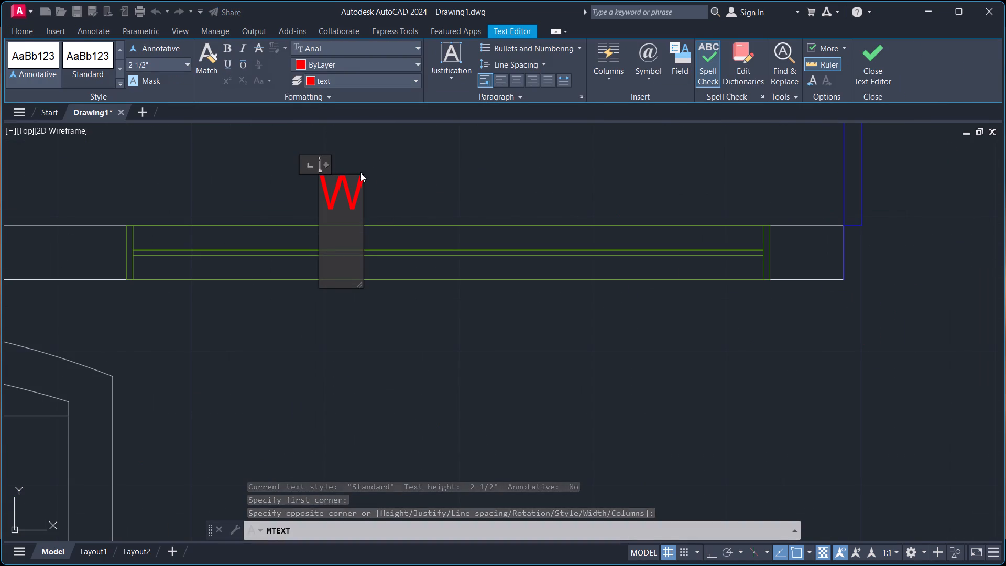
{"action": "double_click", "coordinate": [380, 176]}
Copy the W tag to just above the northern window beside the pooja room and just above the kitchen's northern window.
{"action": "scroll", "coordinate": [391, 178], "scroll_direction": "down", "scroll_amount": 3}
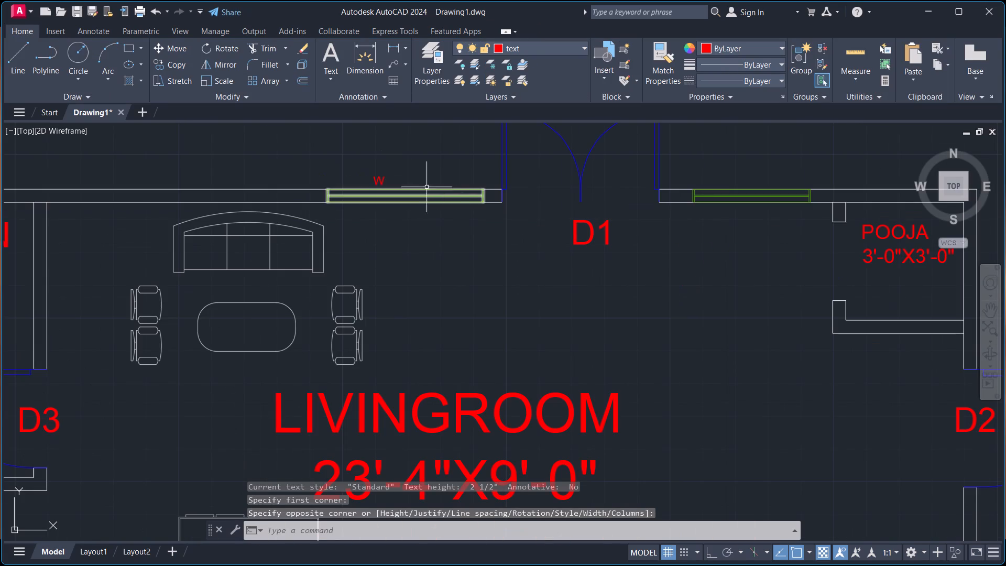
{"action": "left_click", "coordinate": [369, 169]}
{"action": "left_click", "coordinate": [398, 189]}
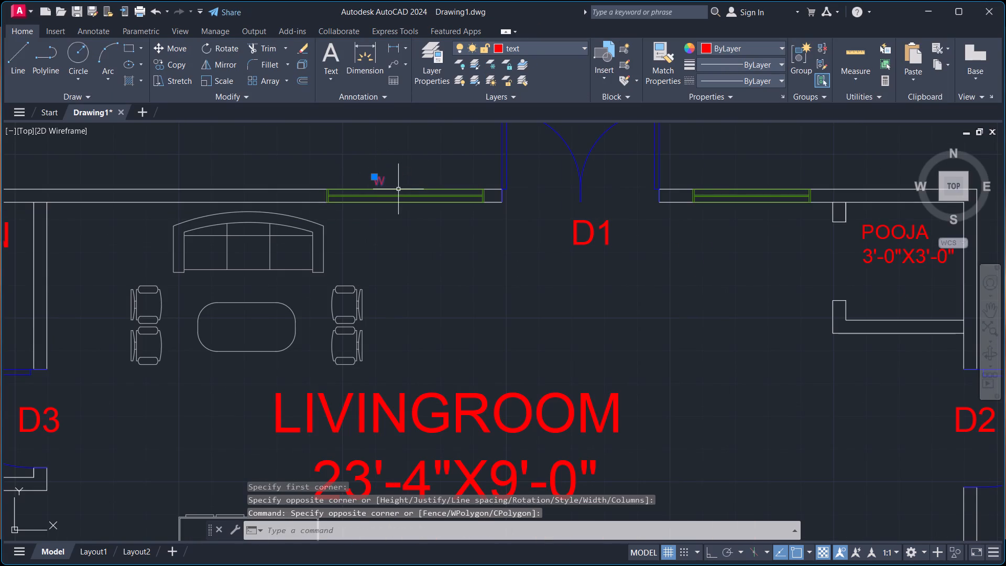
{"action": "type", "text": "CO"}
{"action": "key", "text": "Return"}
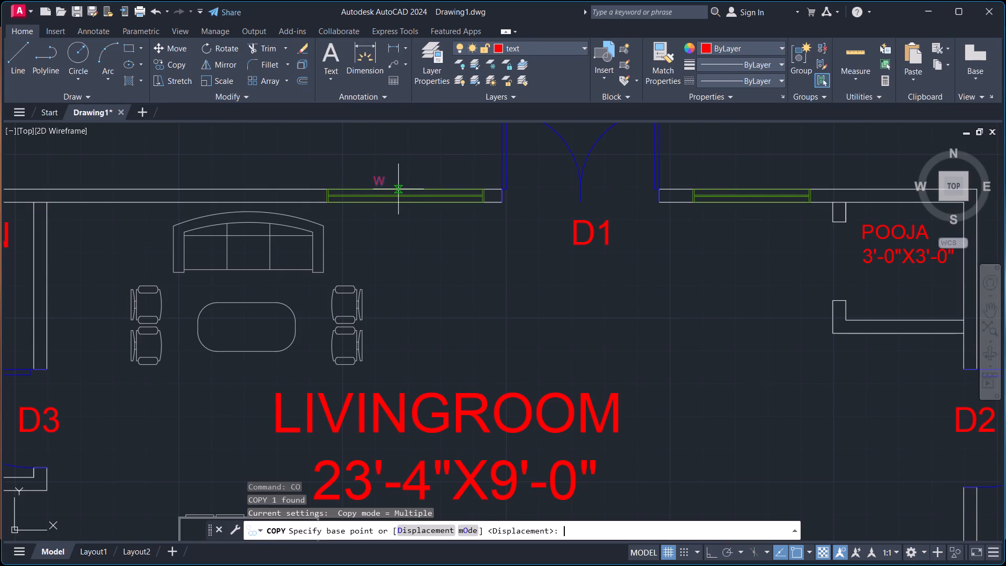
{"action": "left_click", "coordinate": [386, 175]}
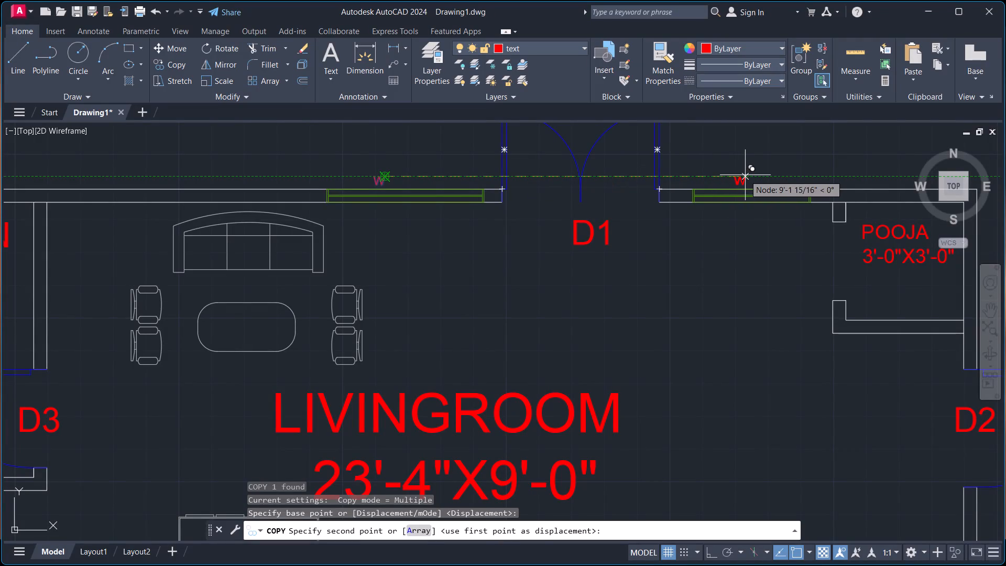
{"action": "left_click", "coordinate": [746, 175]}
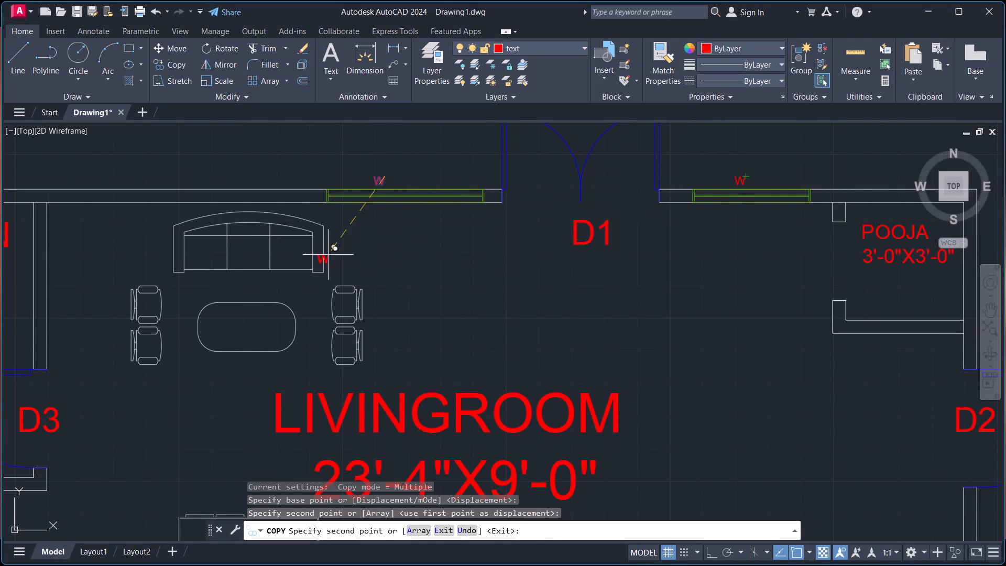
{"action": "scroll", "coordinate": [190, 255], "scroll_direction": "down", "scroll_amount": 2}
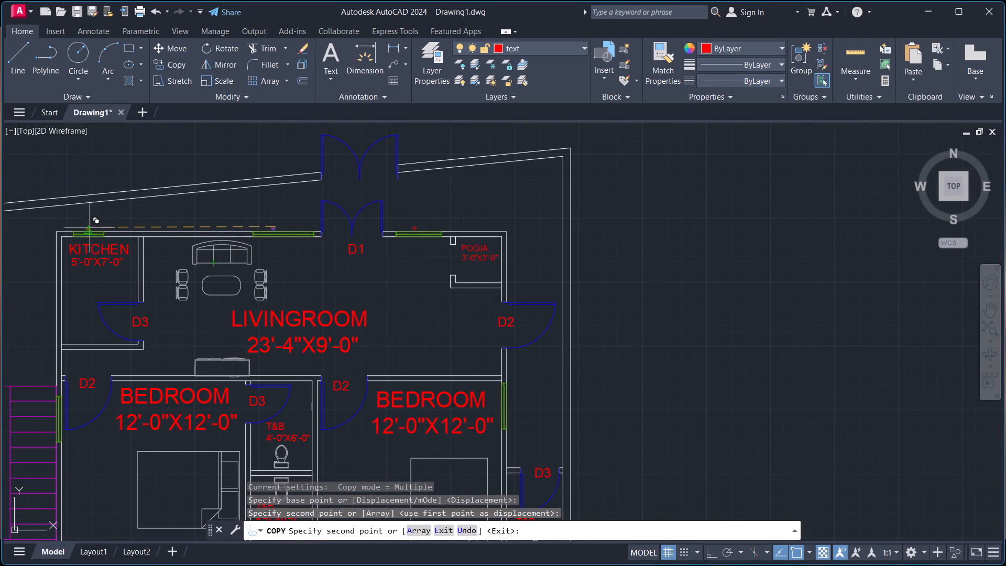
{"action": "scroll", "coordinate": [90, 227], "scroll_direction": "up", "scroll_amount": 3}
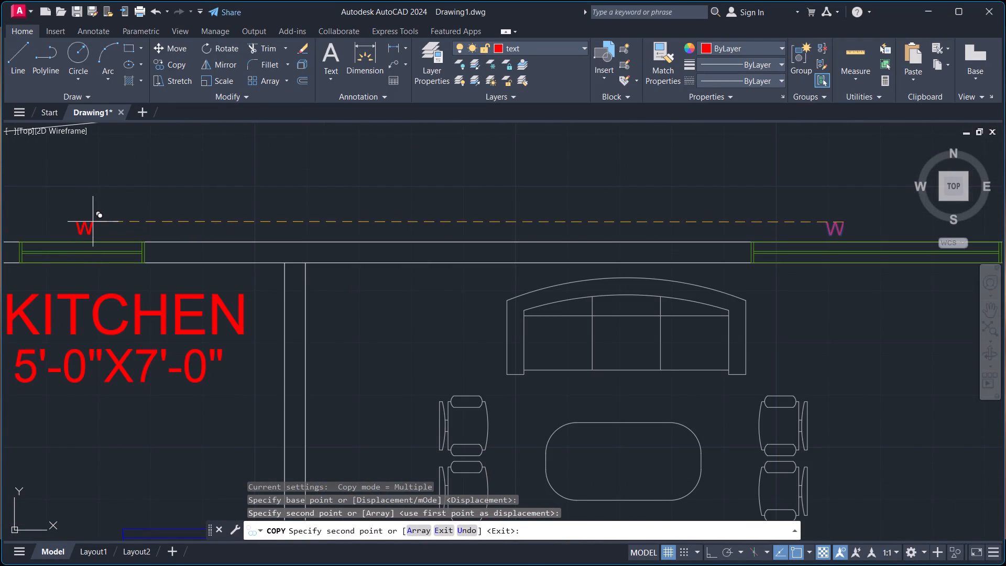
{"action": "left_click", "coordinate": [92, 223]}
Place copies of the W tag at the western bedroom's west window and just inside its south window.
{"action": "scroll", "coordinate": [191, 198], "scroll_direction": "down", "scroll_amount": 3}
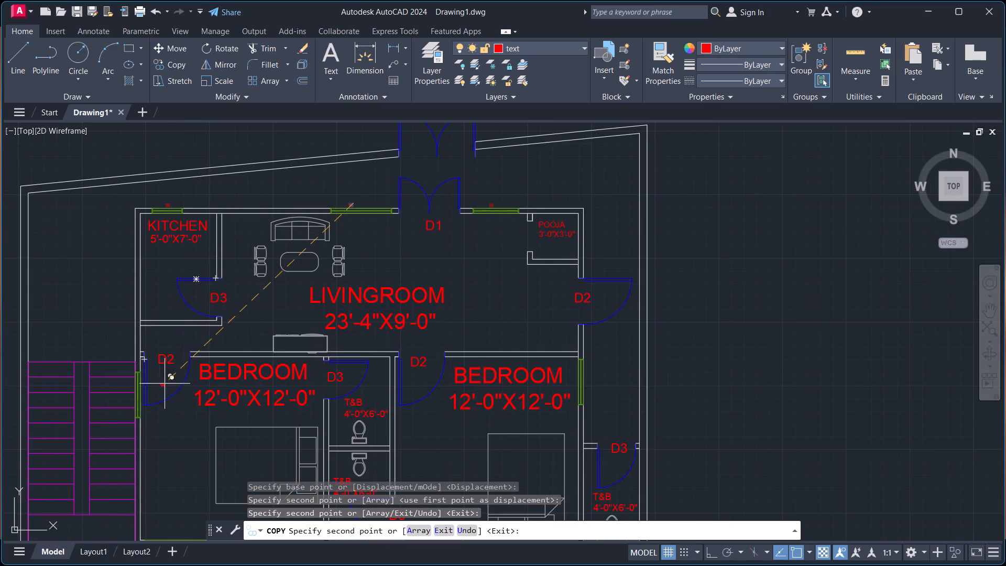
{"action": "scroll", "coordinate": [143, 406], "scroll_direction": "up", "scroll_amount": 4}
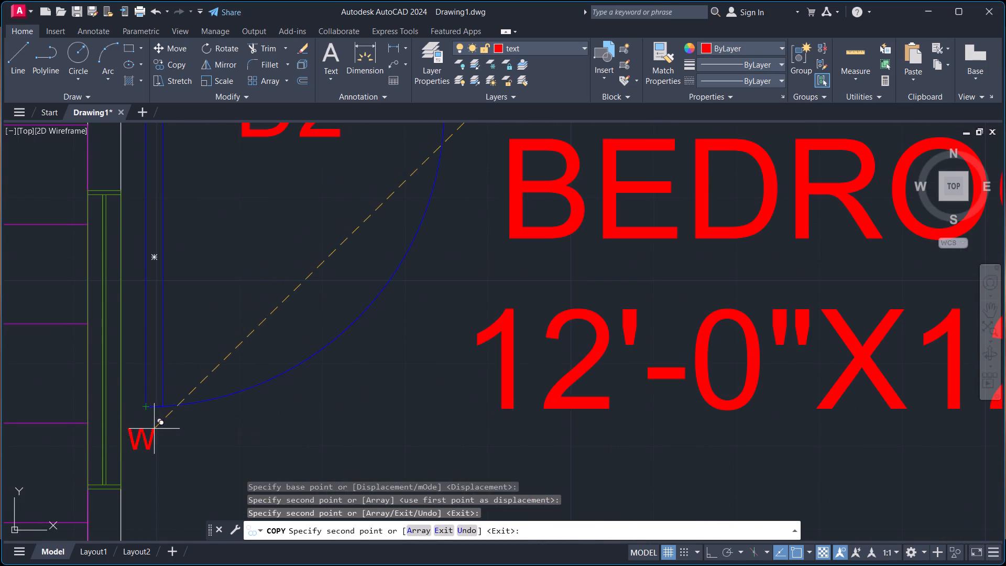
{"action": "left_click", "coordinate": [155, 430]}
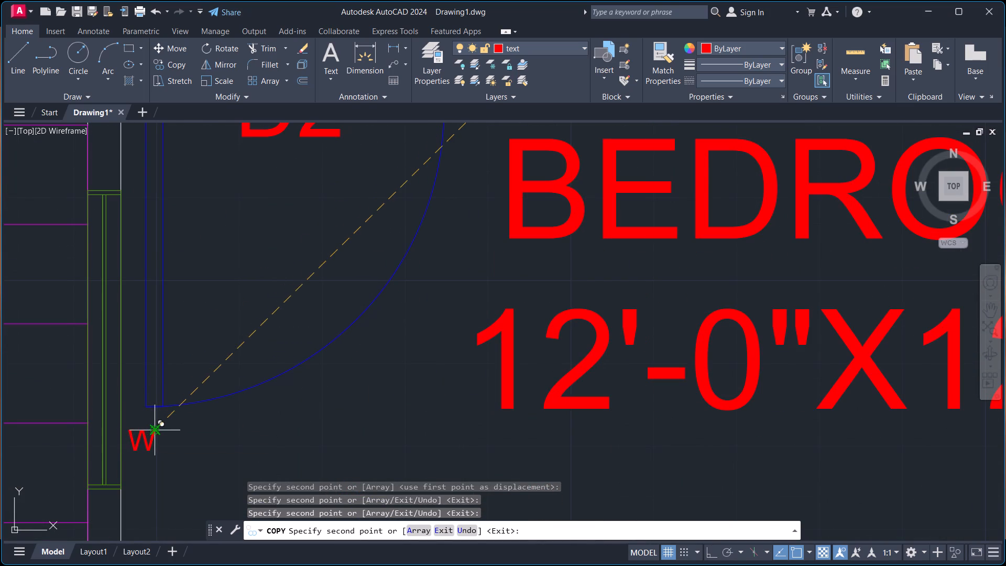
{"action": "scroll", "coordinate": [206, 310], "scroll_direction": "down", "scroll_amount": 4}
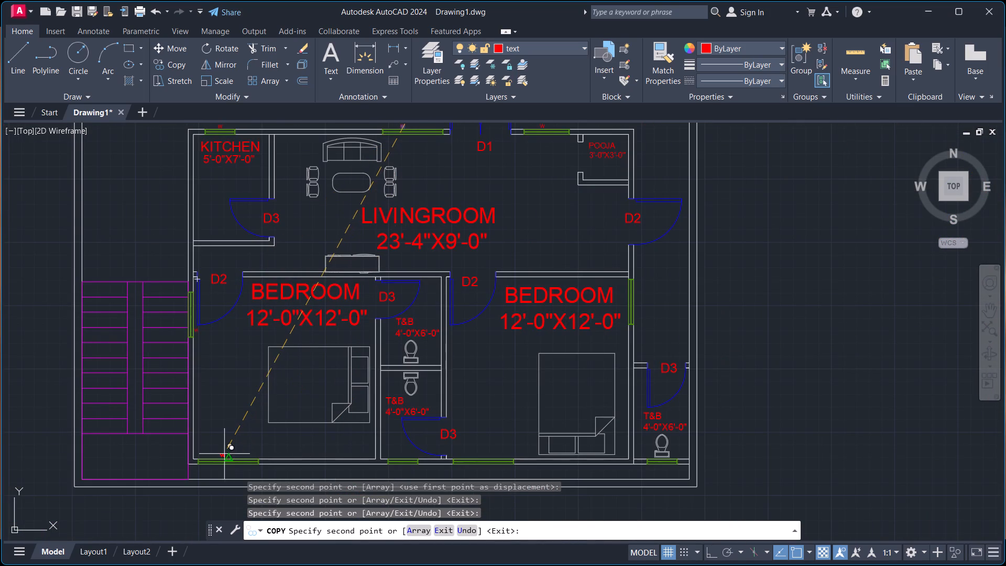
{"action": "scroll", "coordinate": [224, 453], "scroll_direction": "up", "scroll_amount": 4}
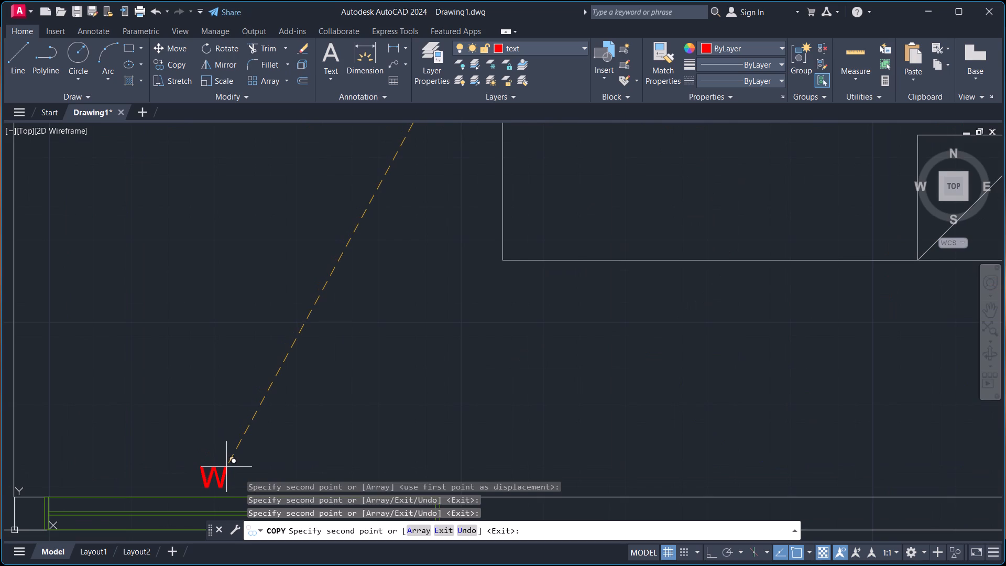
{"action": "left_click", "coordinate": [226, 467]}
Place copies of the W tag just below the southern middle toilet's window and the eastern bedroom's south window.
{"action": "scroll", "coordinate": [270, 398], "scroll_direction": "down", "scroll_amount": 5}
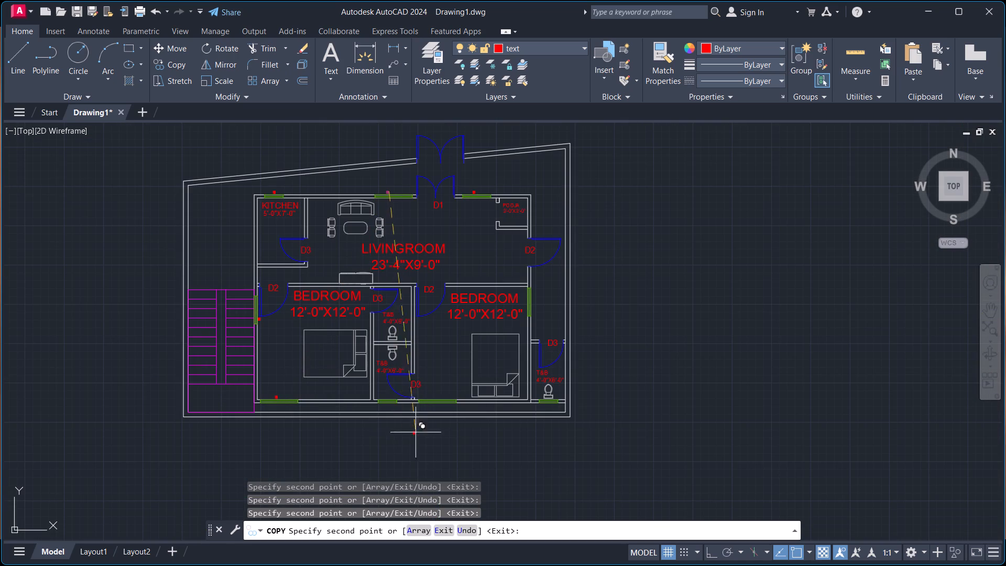
{"action": "scroll", "coordinate": [385, 415], "scroll_direction": "up", "scroll_amount": 3}
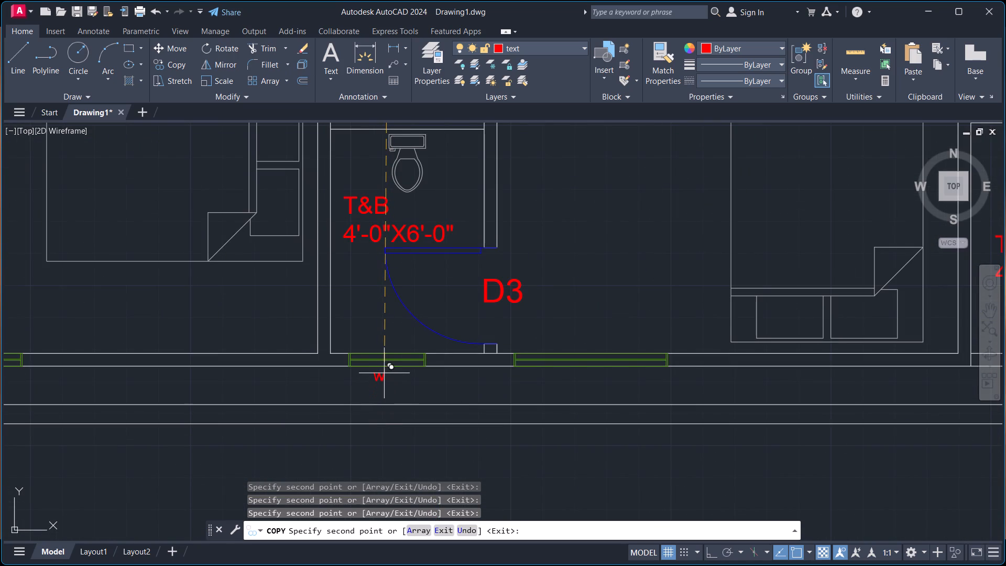
{"action": "left_click", "coordinate": [384, 373]}
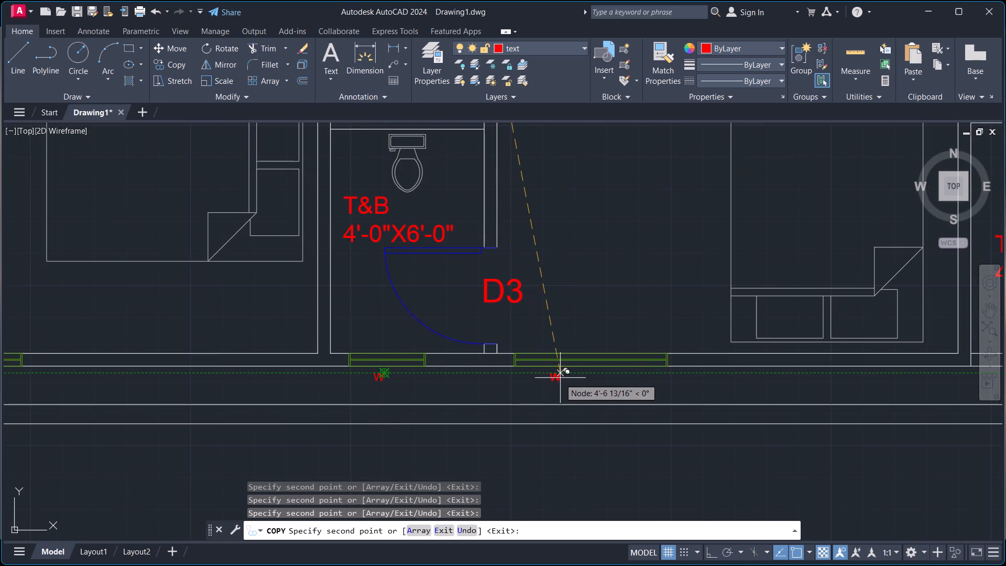
{"action": "left_click", "coordinate": [563, 378]}
Place copies of the W tag outside the eastern bedroom's east window and below the outer east toilet's south window.
{"action": "scroll", "coordinate": [273, 343], "scroll_direction": "down", "scroll_amount": 3}
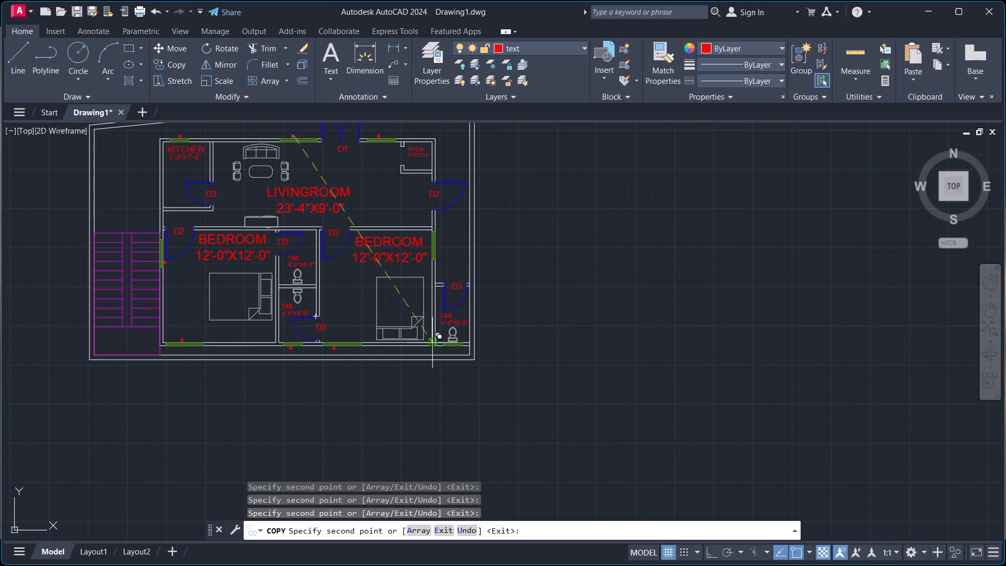
{"action": "scroll", "coordinate": [441, 243], "scroll_direction": "up", "scroll_amount": 4}
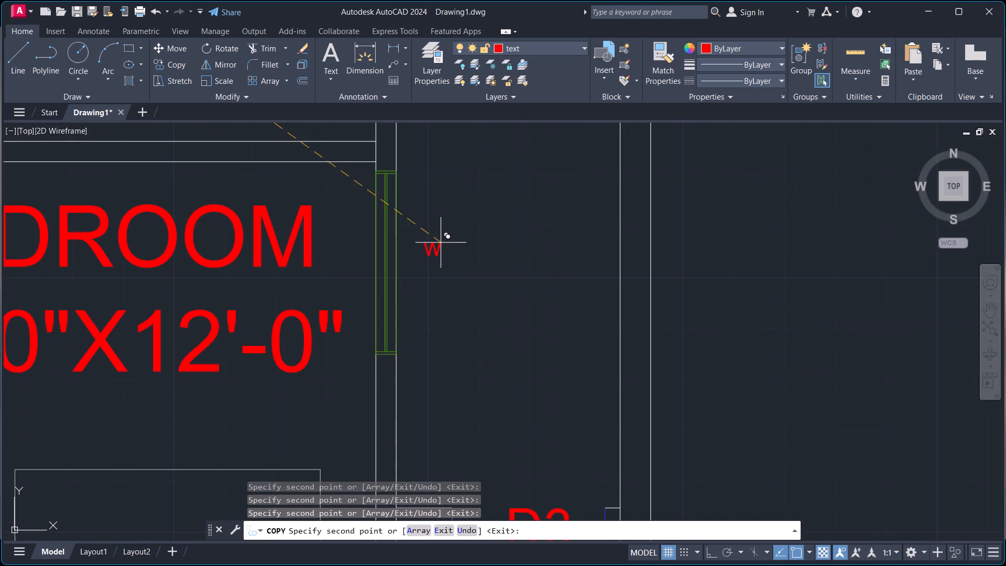
{"action": "left_click", "coordinate": [423, 257]}
{"action": "scroll", "coordinate": [463, 264], "scroll_direction": "down", "scroll_amount": 3}
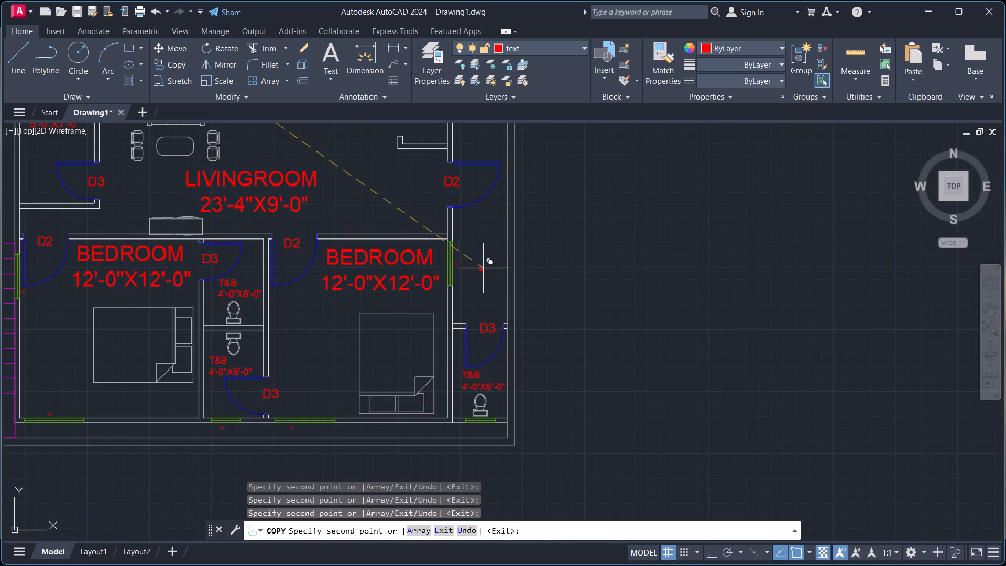
{"action": "scroll", "coordinate": [489, 438], "scroll_direction": "up", "scroll_amount": 5}
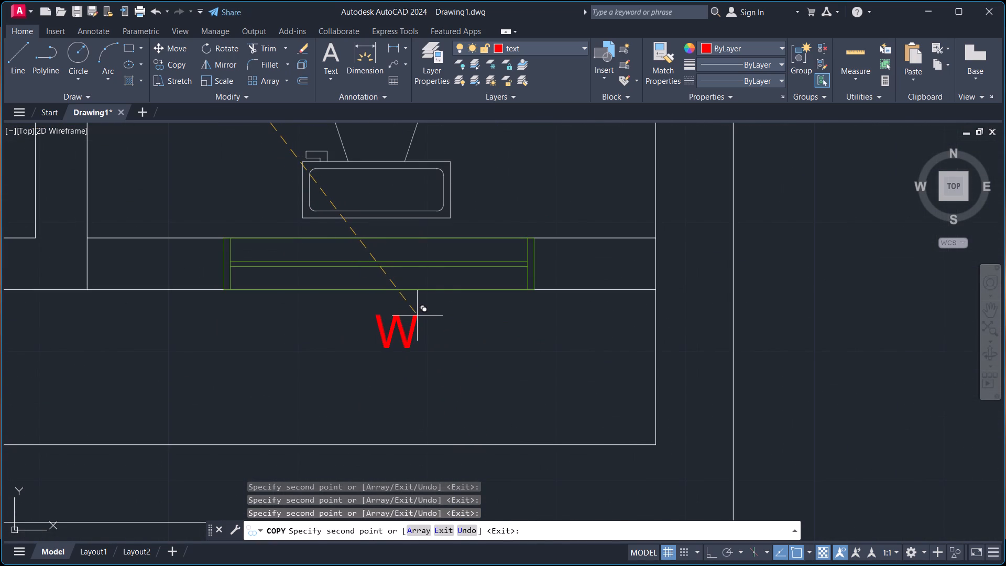
{"action": "left_click", "coordinate": [412, 308]}
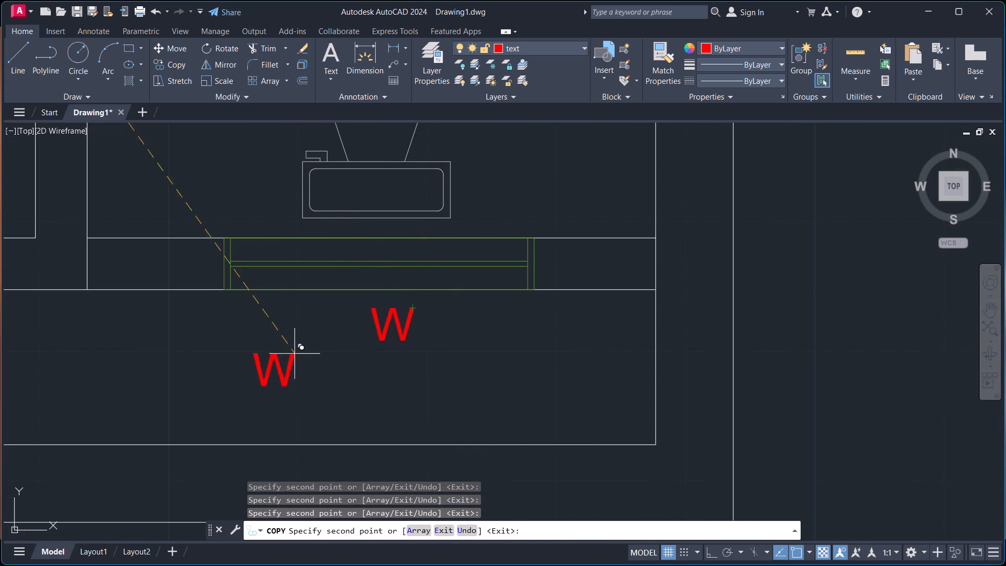
{"action": "scroll", "coordinate": [321, 312], "scroll_direction": "down", "scroll_amount": 7}
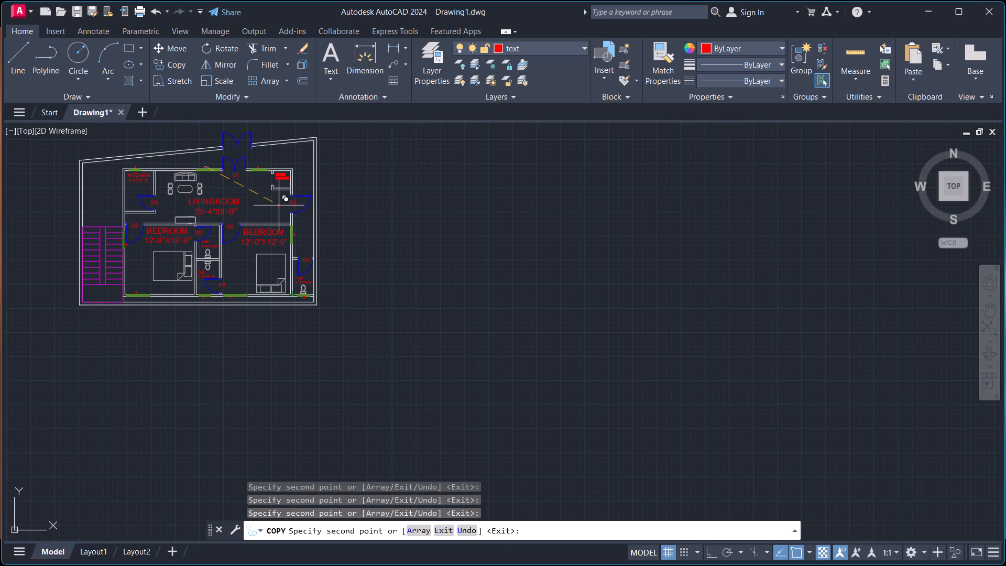
Copy the W tag to just below the western bedroom's south window and erase the W tag inside that window.
{"action": "scroll", "coordinate": [129, 309], "scroll_direction": "up", "scroll_amount": 5}
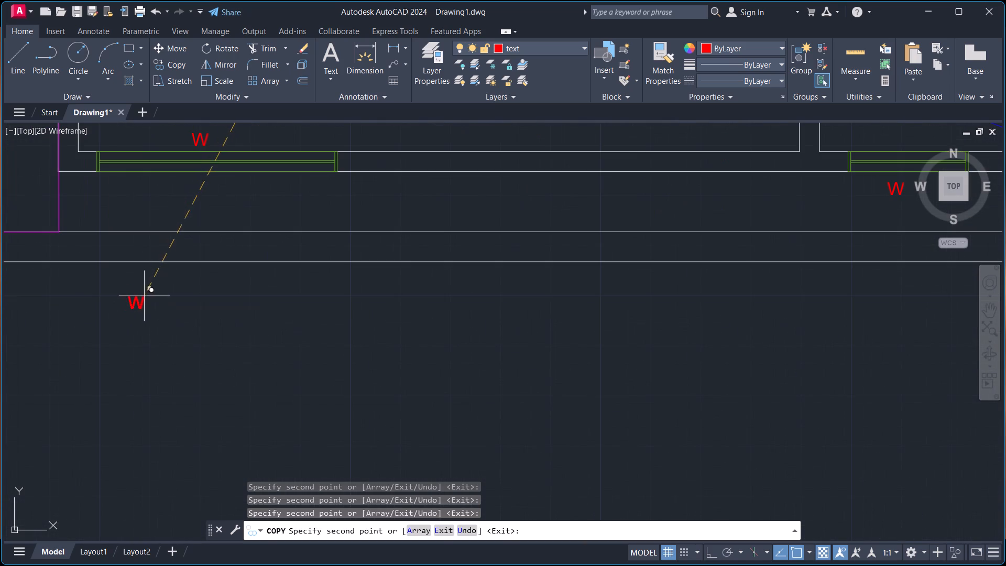
{"action": "left_click", "coordinate": [207, 178]}
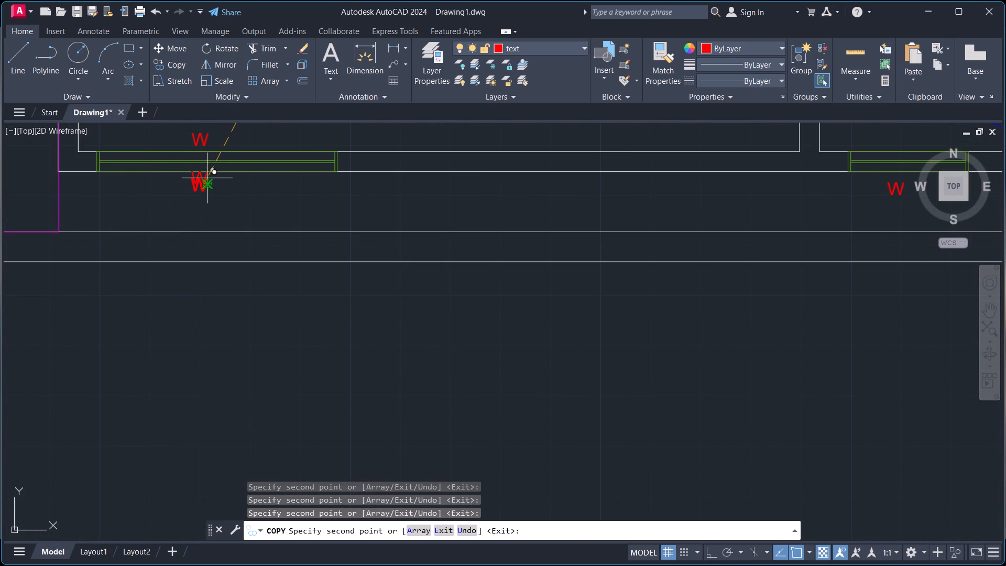
{"action": "key", "text": "Escape"}
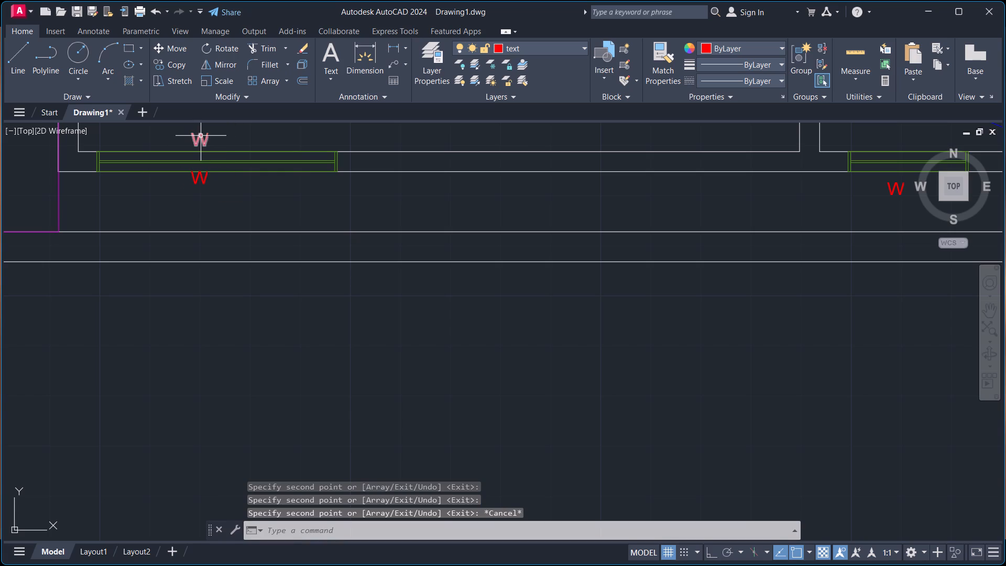
{"action": "left_click", "coordinate": [201, 136]}
{"action": "key", "text": "e"}
{"action": "key", "text": "Return"}
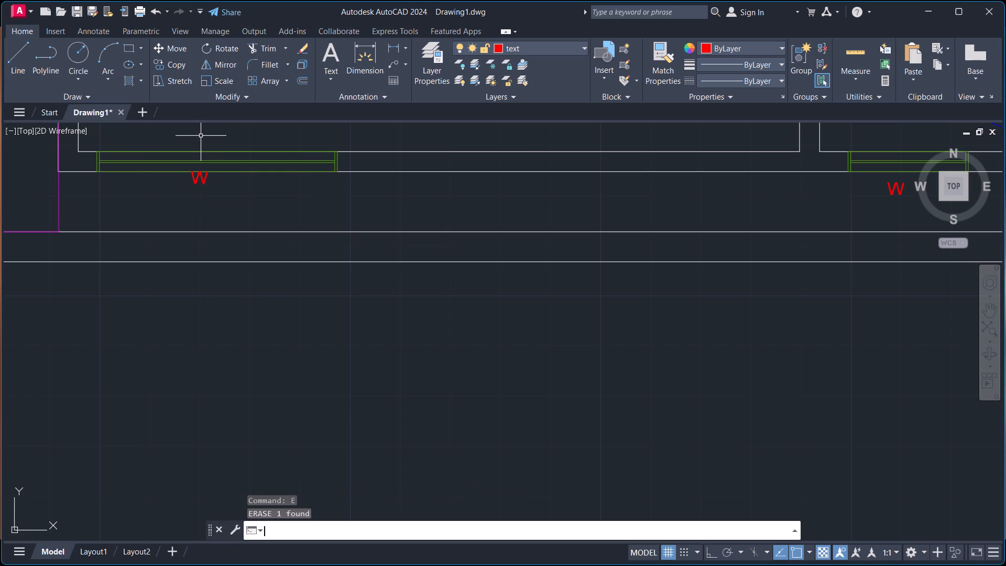
Move the W tag below the western bedroom's south window slightly farther south, clear of the wall.
{"action": "left_click", "coordinate": [200, 175]}
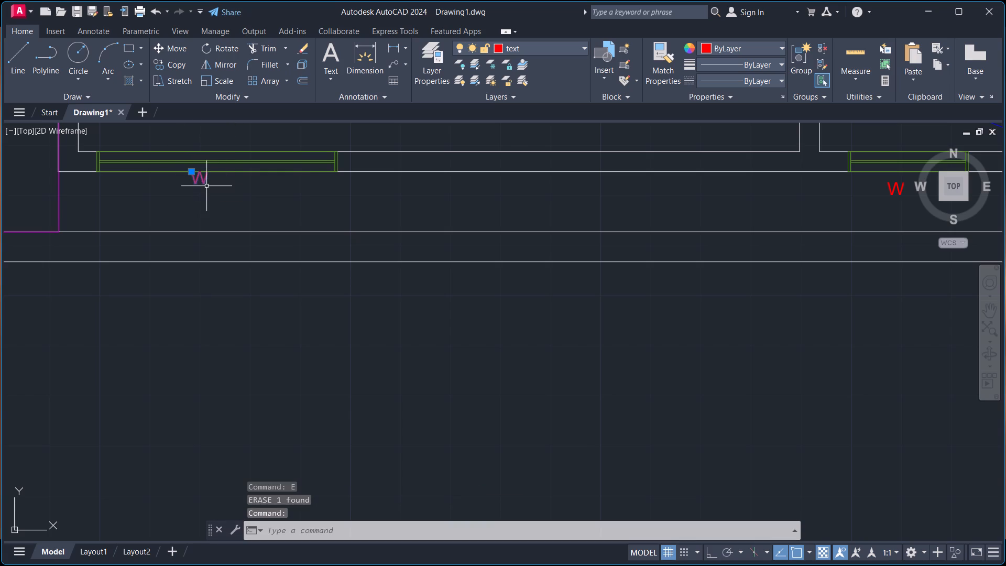
{"action": "key", "text": "m"}
{"action": "key", "text": "Return"}
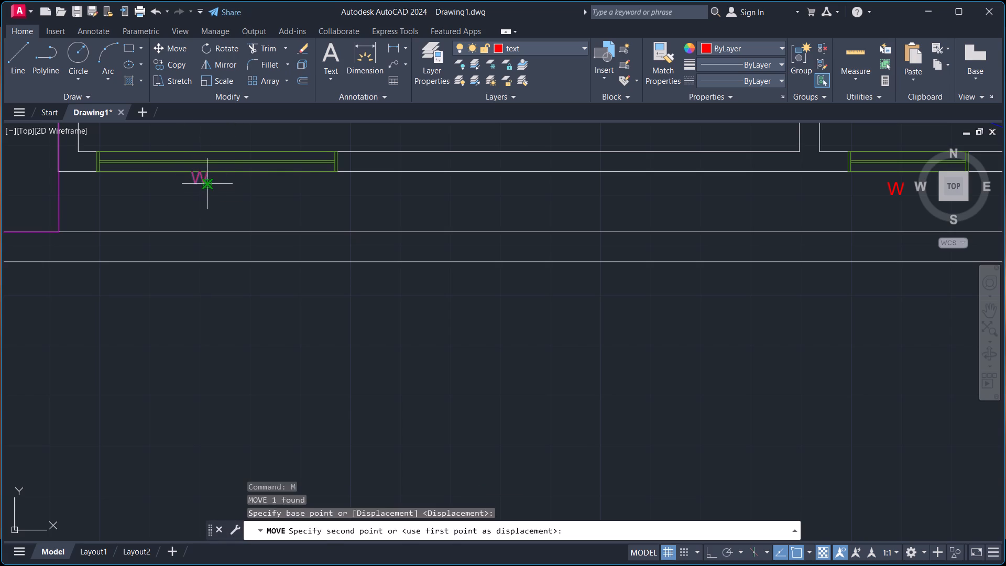
{"action": "left_click", "coordinate": [207, 187]}
{"action": "left_click", "coordinate": [209, 197]}
Check the width of the northern window beside the pooja room with a temporary linear dimension between its bottom corners.
{"action": "scroll", "coordinate": [229, 195], "scroll_direction": "down", "scroll_amount": 3}
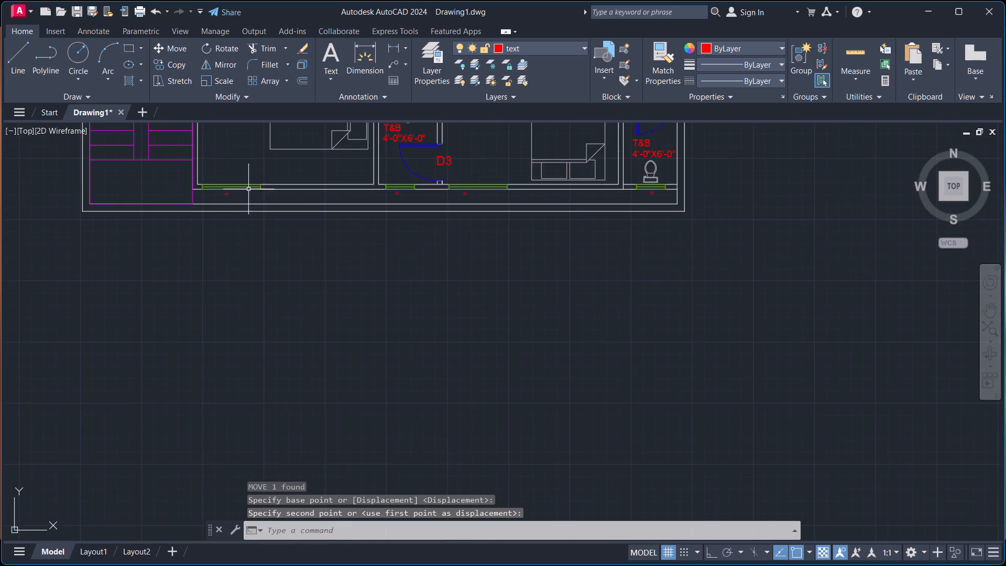
{"action": "scroll", "coordinate": [248, 189], "scroll_direction": "down", "scroll_amount": 2}
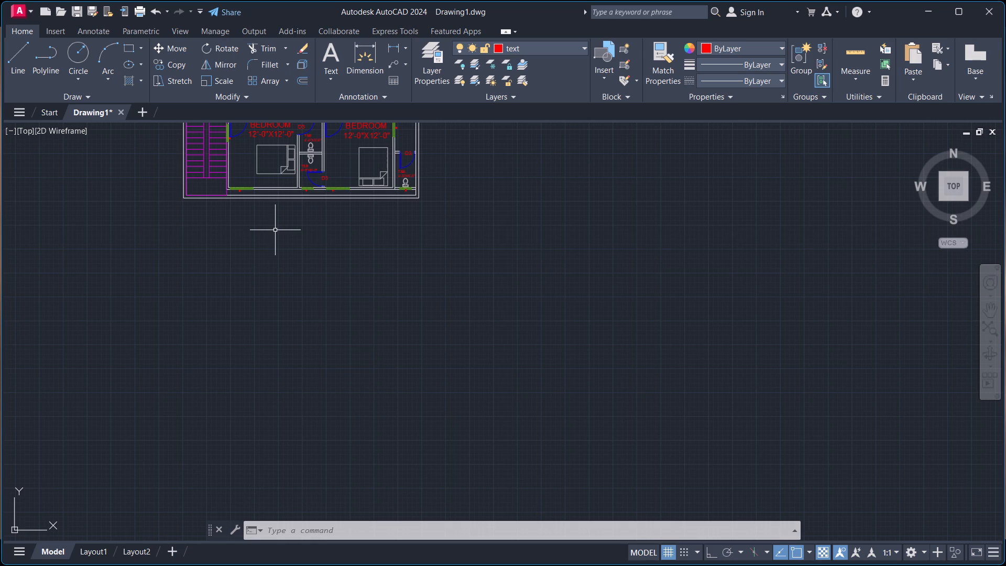
{"action": "middle_click_drag", "start_coordinate": [305, 265], "coordinate": [300, 411]}
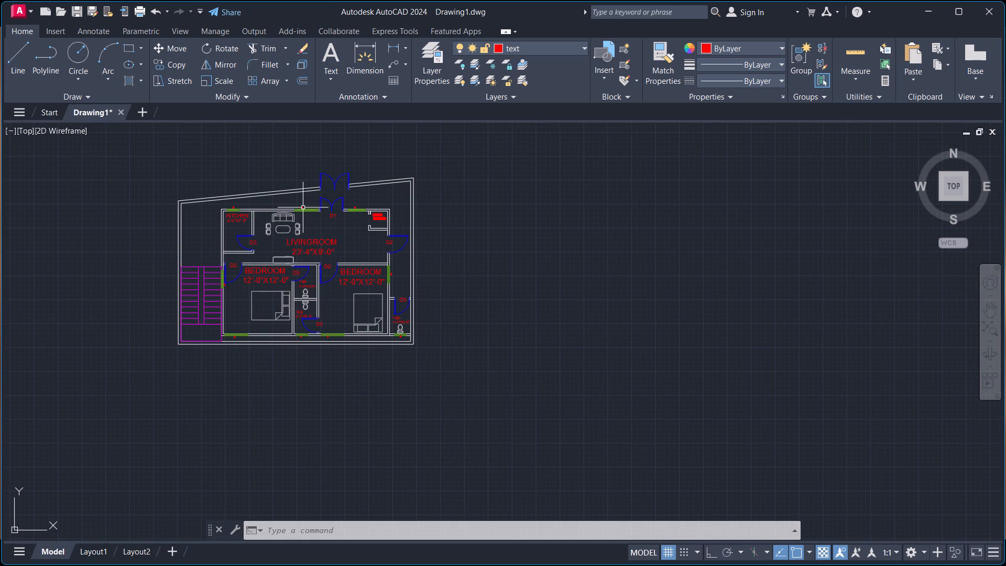
{"action": "scroll", "coordinate": [336, 197], "scroll_direction": "up", "scroll_amount": 6}
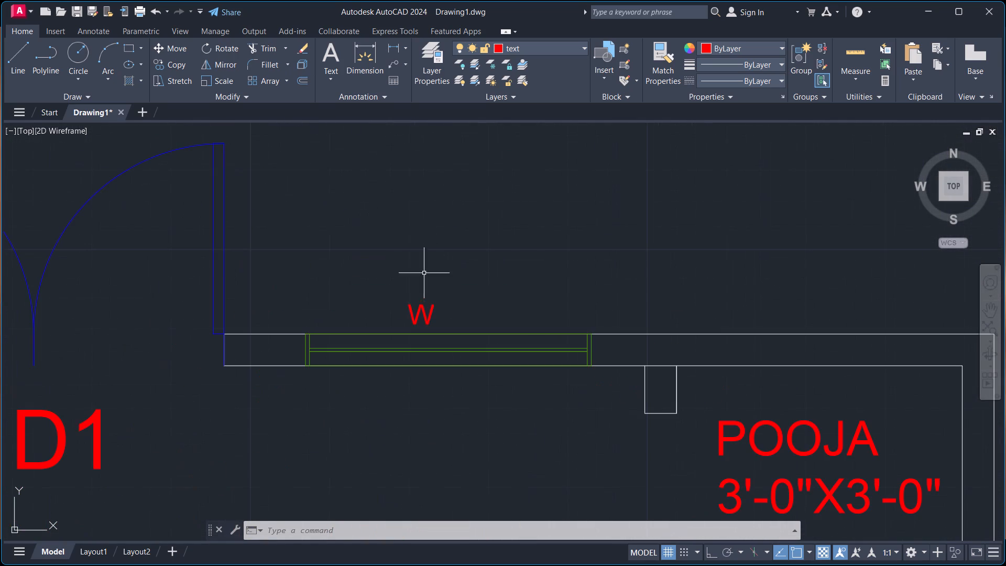
{"action": "left_click", "coordinate": [388, 42]}
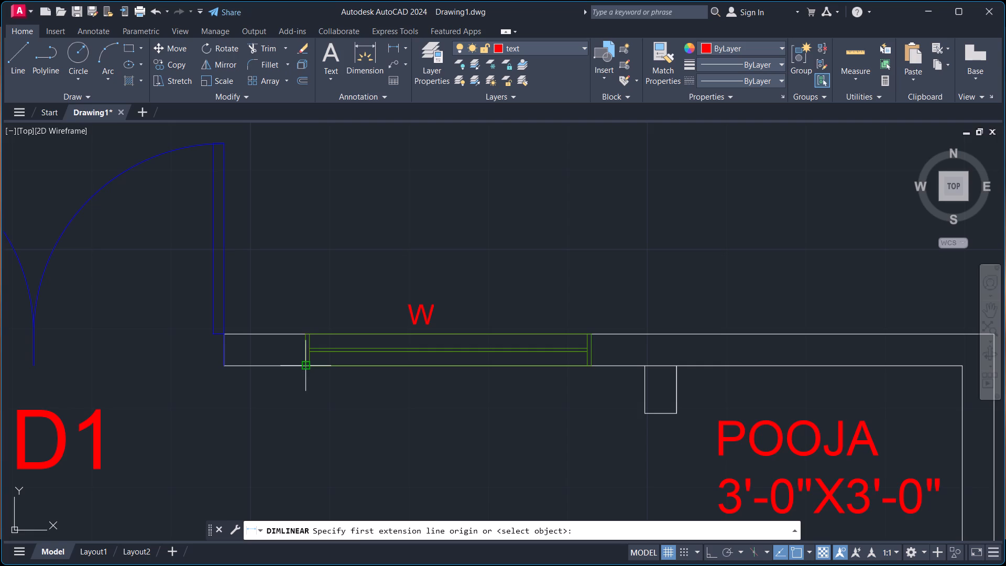
{"action": "left_click", "coordinate": [303, 367]}
{"action": "scroll", "coordinate": [345, 394], "scroll_direction": "down", "scroll_amount": 3}
{"action": "scroll", "coordinate": [405, 388], "scroll_direction": "up", "scroll_amount": 4}
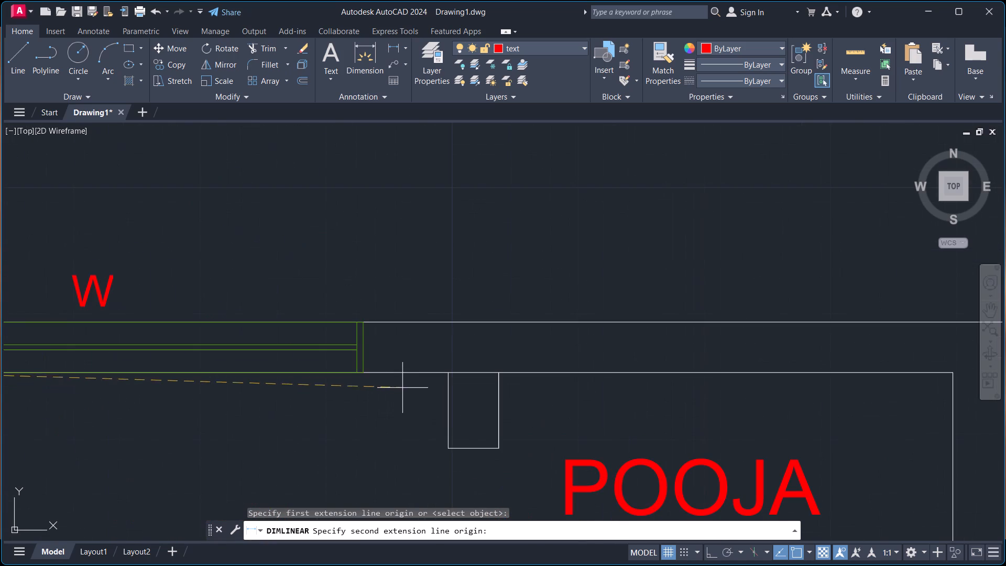
{"action": "left_click", "coordinate": [363, 377]}
{"action": "key", "text": "Escape"}
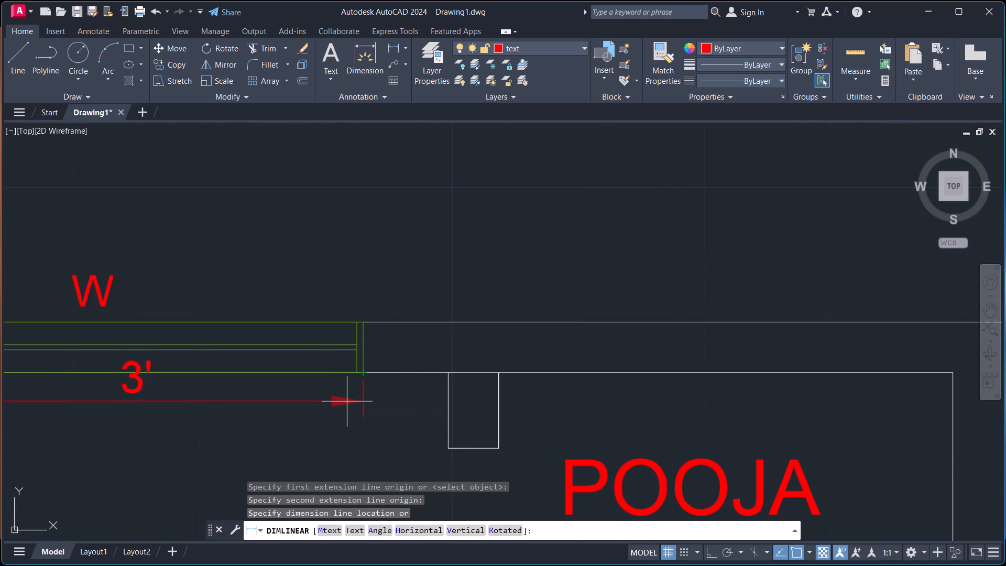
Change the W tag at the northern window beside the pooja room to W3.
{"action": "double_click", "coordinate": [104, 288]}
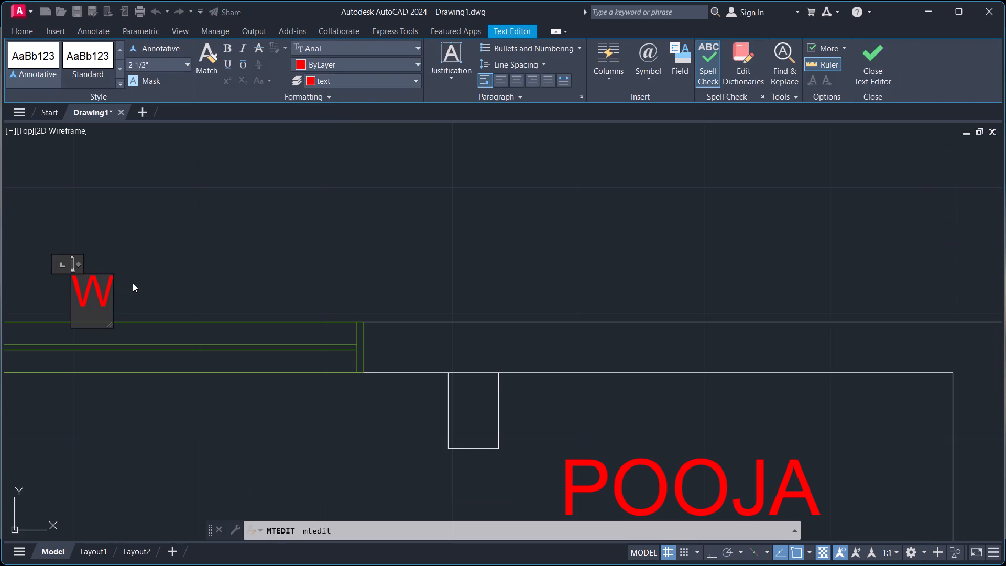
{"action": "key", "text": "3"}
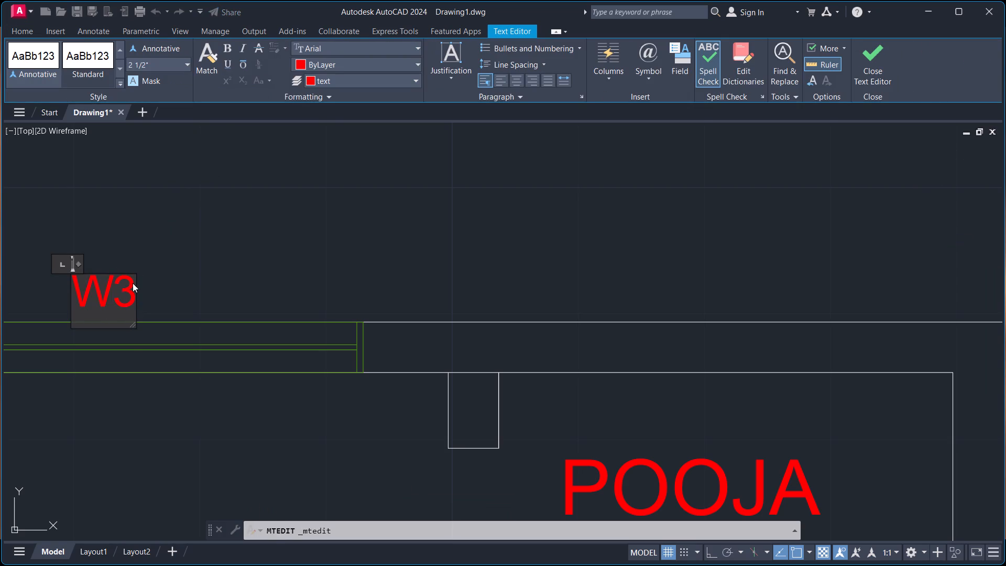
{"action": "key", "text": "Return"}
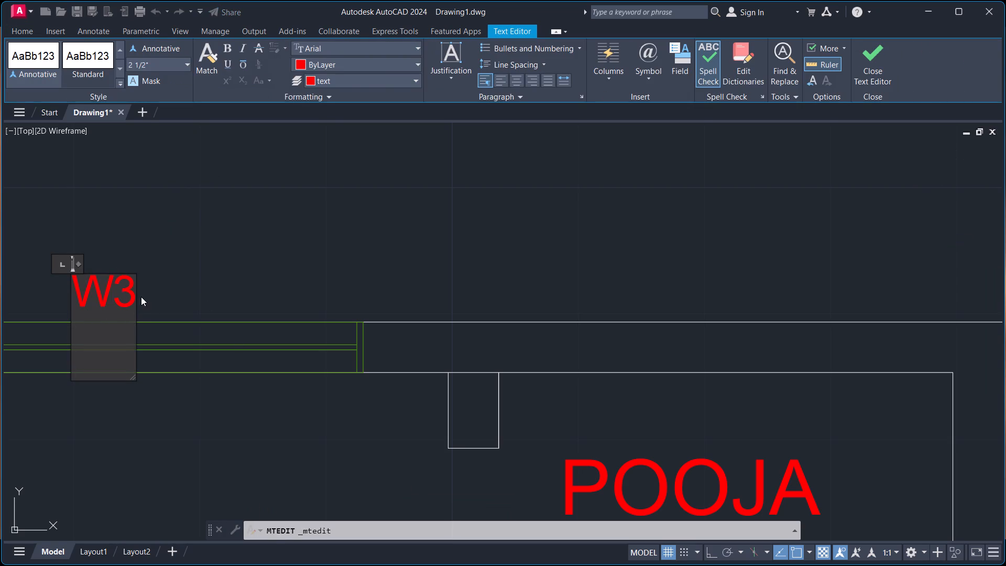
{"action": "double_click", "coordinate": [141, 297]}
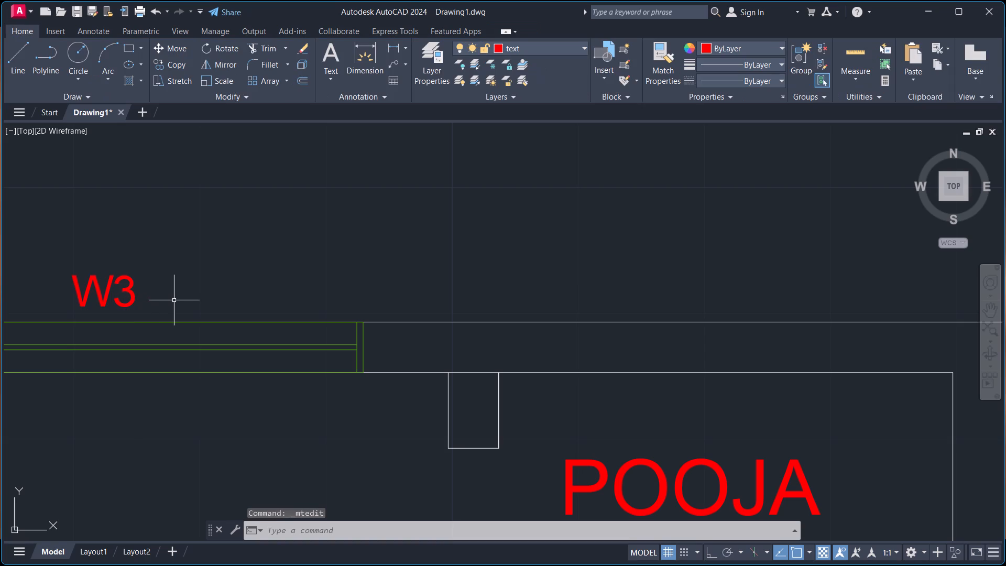
Change the tag at the northern window beside the pooja room to W2.
{"action": "scroll", "coordinate": [210, 283], "scroll_direction": "down", "scroll_amount": 2}
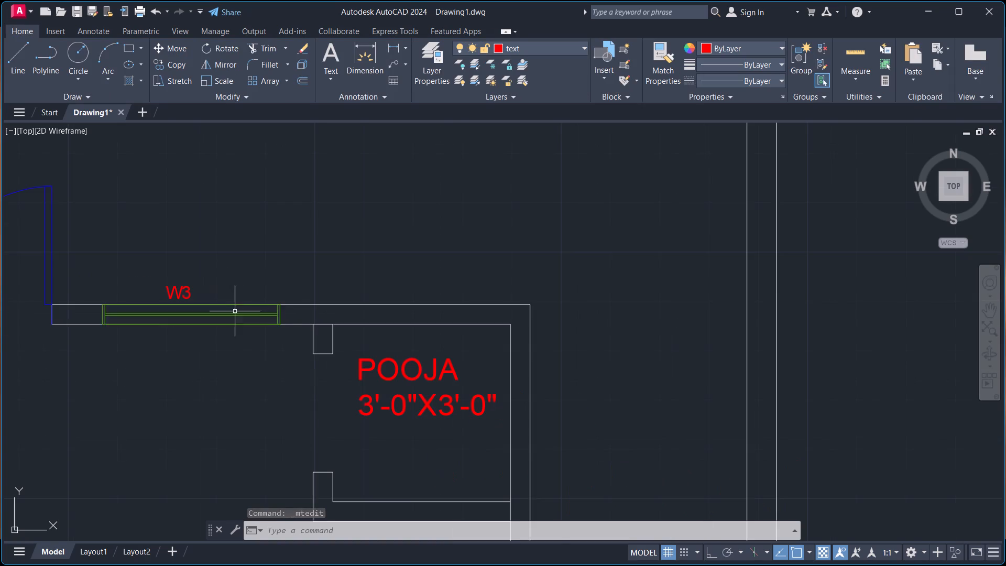
{"action": "scroll", "coordinate": [183, 315], "scroll_direction": "down", "scroll_amount": 2}
{"action": "middle_click_drag", "start_coordinate": [48, 339], "coordinate": [211, 377]}
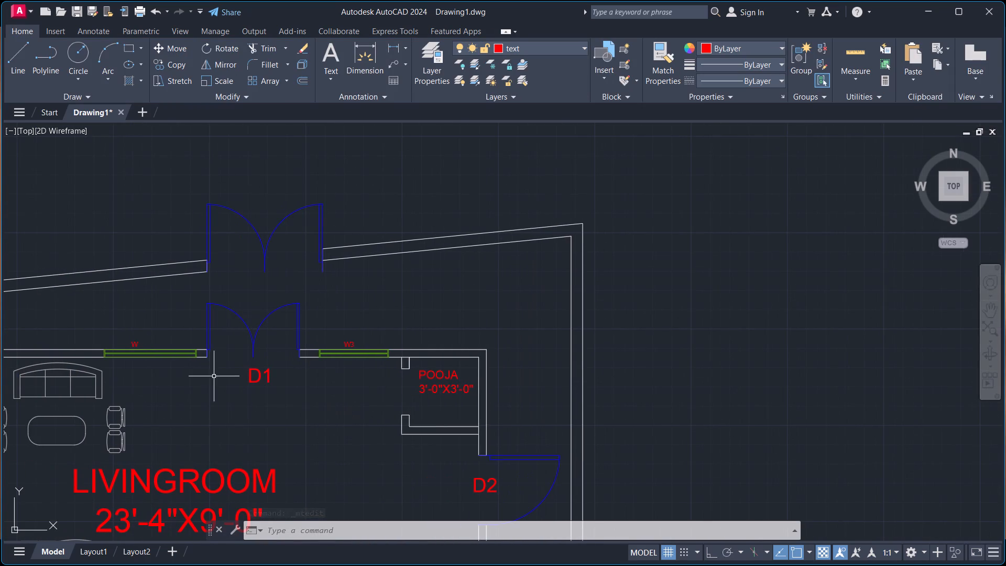
{"action": "scroll", "coordinate": [125, 342], "scroll_direction": "up", "scroll_amount": 3}
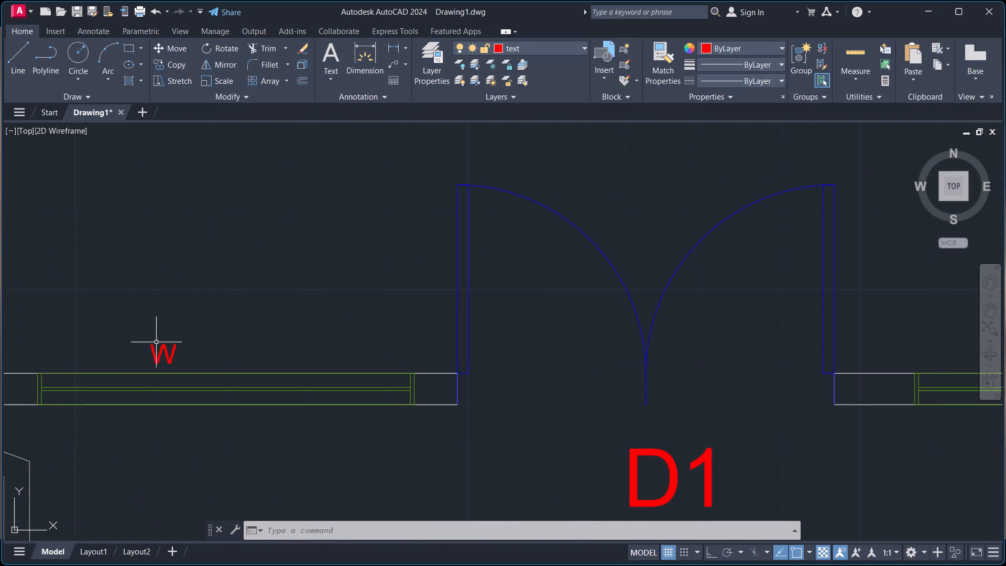
{"action": "scroll", "coordinate": [237, 330], "scroll_direction": "down", "scroll_amount": 1}
{"action": "scroll", "coordinate": [280, 335], "scroll_direction": "down", "scroll_amount": 1}
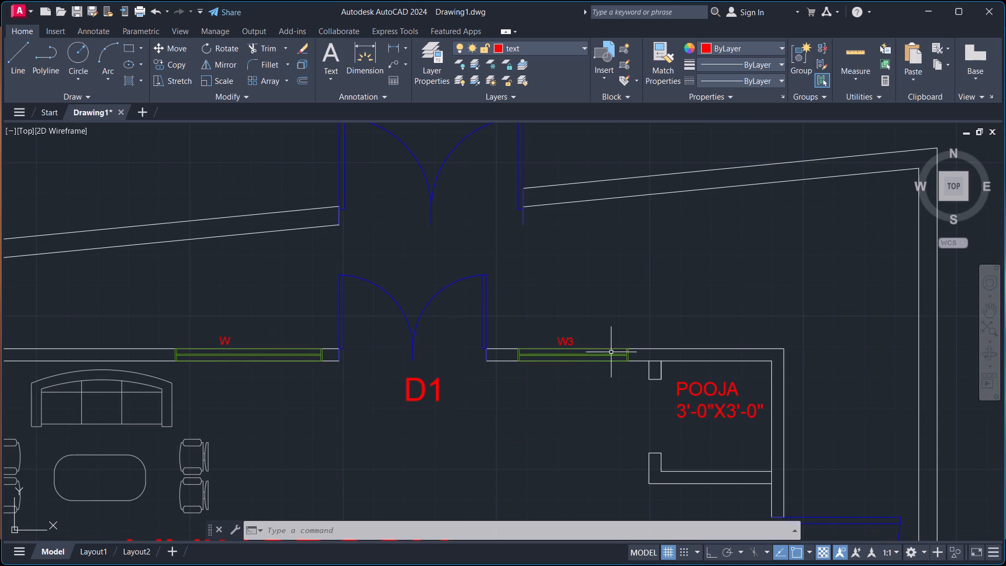
{"action": "middle_click_drag", "start_coordinate": [596, 341], "coordinate": [495, 340]}
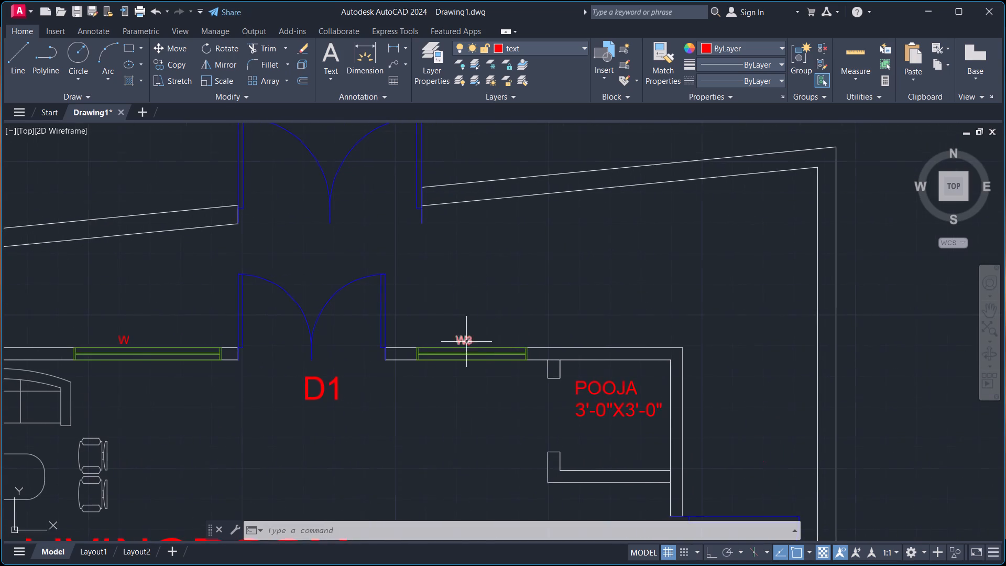
{"action": "scroll", "coordinate": [465, 341], "scroll_direction": "up", "scroll_amount": 3}
{"action": "double_click", "coordinate": [476, 337]}
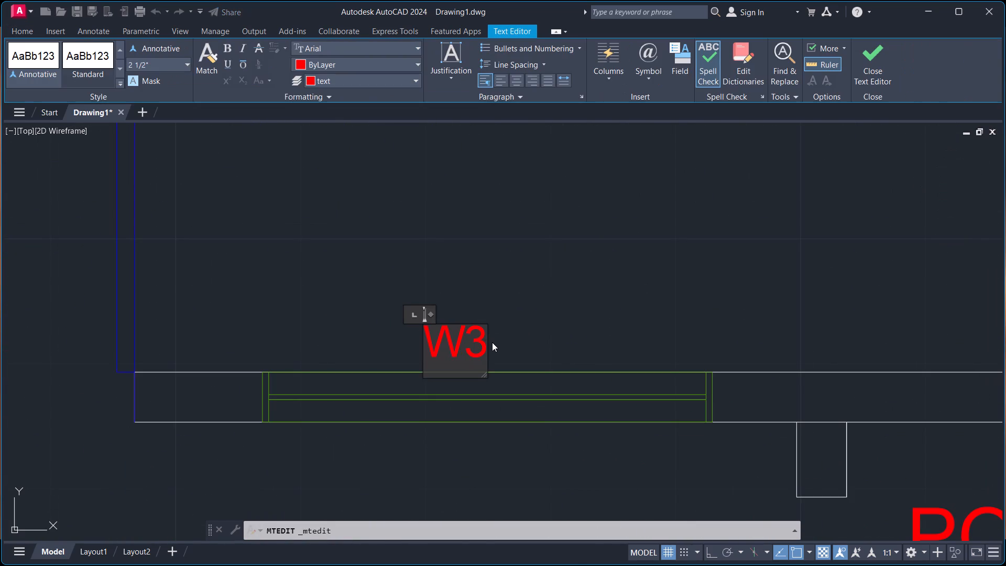
{"action": "key", "text": "Right"}
{"action": "key", "text": "BackSpace"}
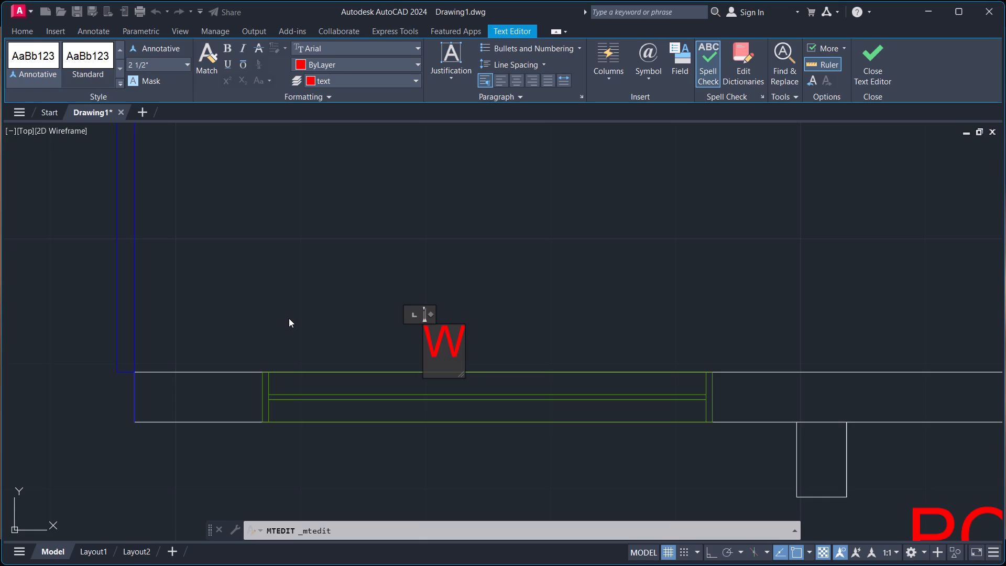
{"action": "key", "text": "2"}
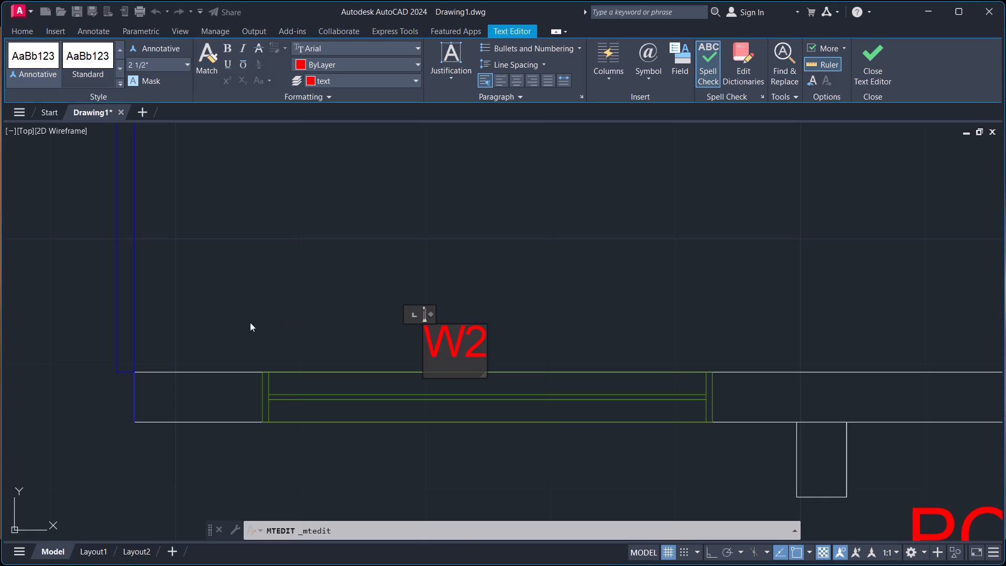
Change the W tag at the living room's northern window, west of door D1, to W1.
{"action": "scroll", "coordinate": [239, 352], "scroll_direction": "down", "scroll_amount": 2}
{"action": "middle_click_drag", "start_coordinate": [218, 447], "coordinate": [453, 447]}
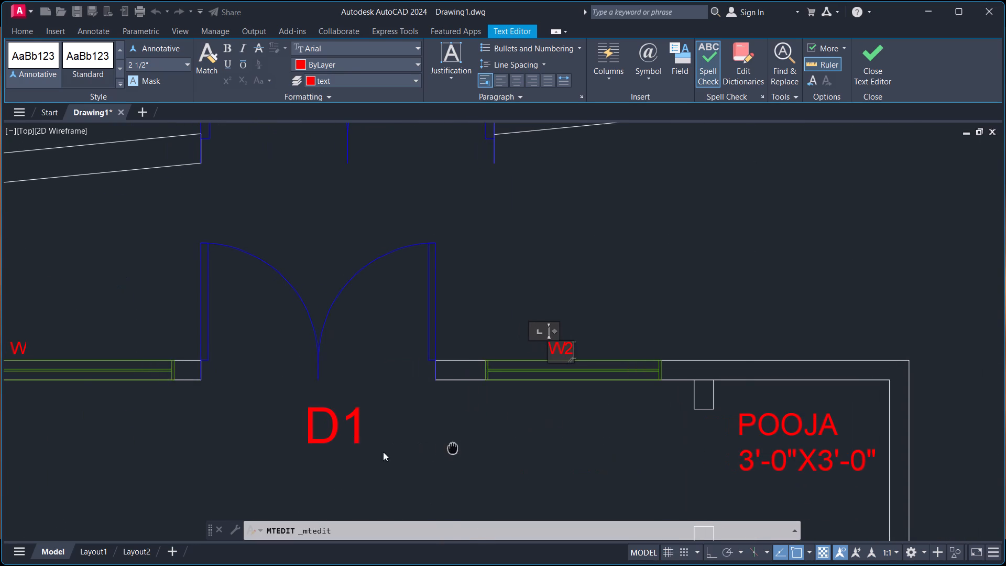
{"action": "double_click", "coordinate": [24, 347]}
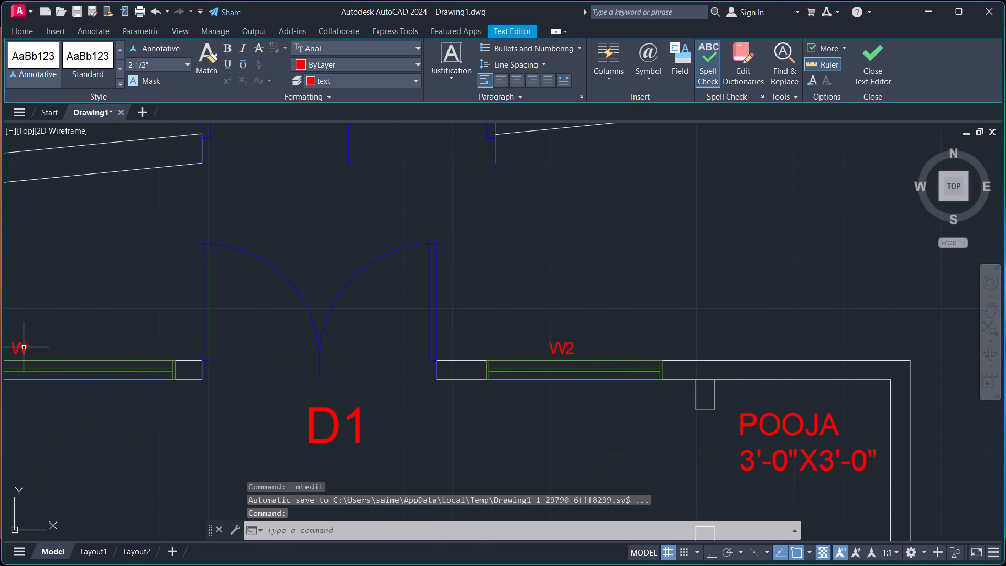
{"action": "double_click", "coordinate": [24, 347]}
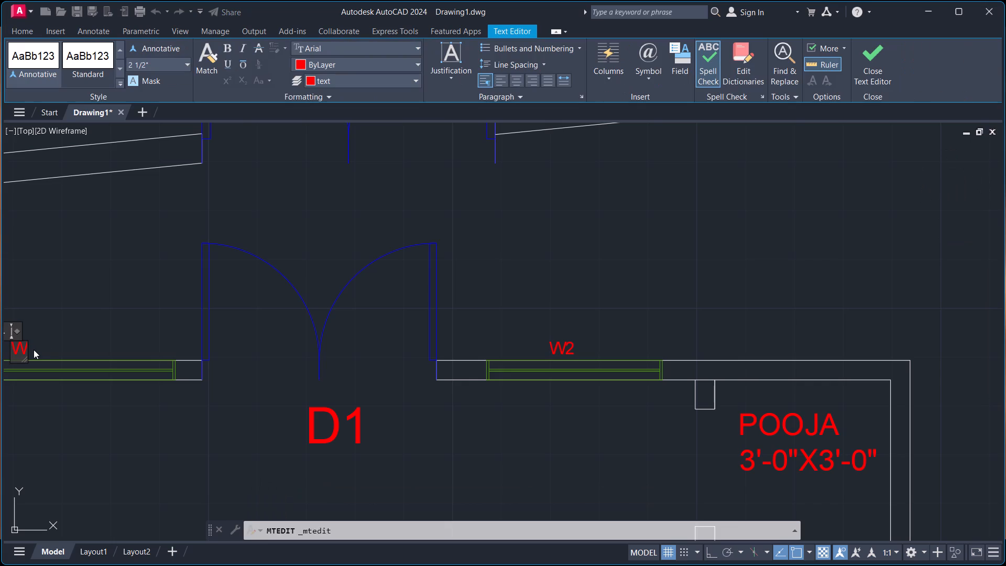
{"action": "key", "text": "1"}
{"action": "left_click", "coordinate": [50, 350]}
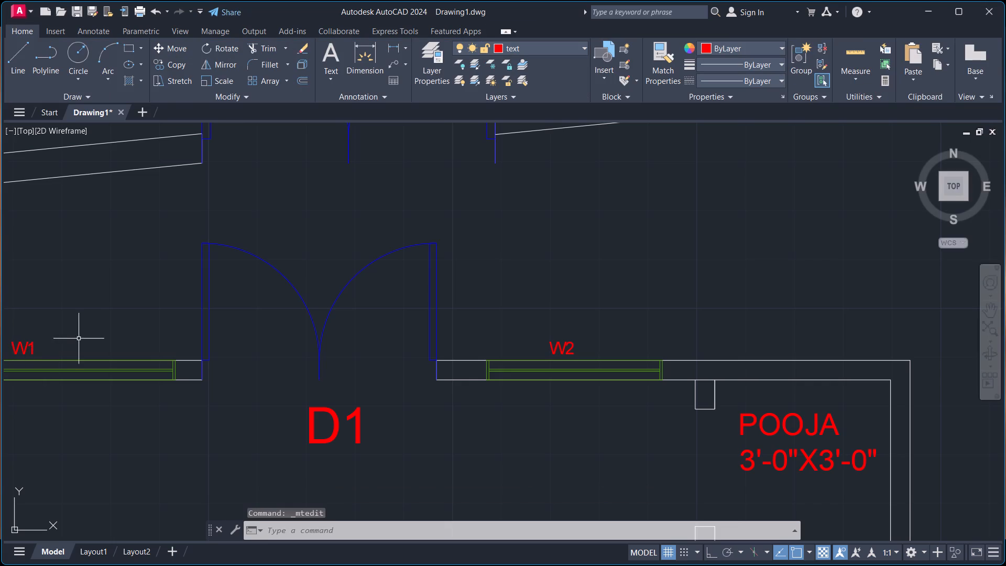
Change the W tag at the kitchen's northern window to W3.
{"action": "scroll", "coordinate": [90, 341], "scroll_direction": "down", "scroll_amount": 2}
{"action": "middle_click_drag", "start_coordinate": [113, 382], "coordinate": [264, 372]}
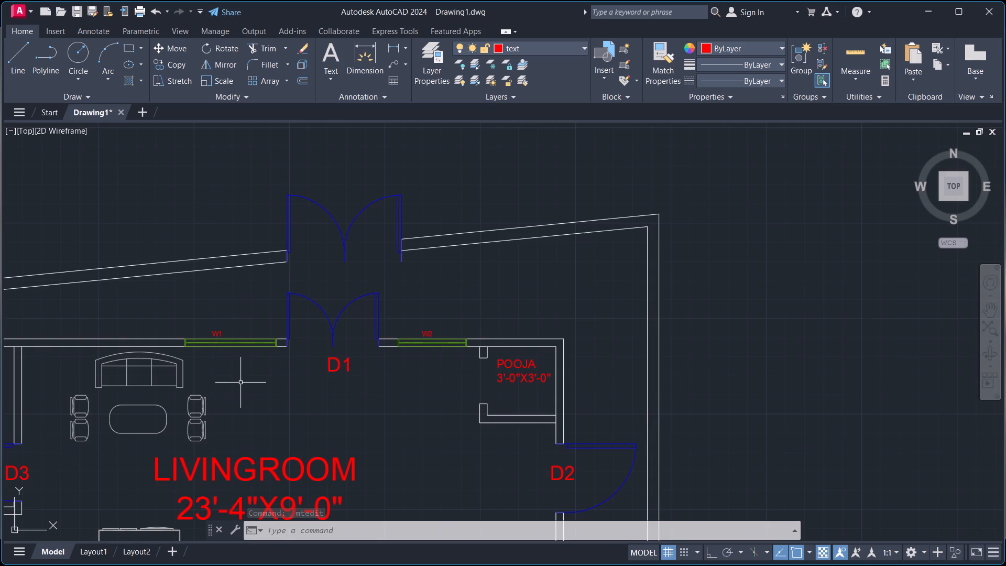
{"action": "scroll", "coordinate": [251, 383], "scroll_direction": "down", "scroll_amount": 1}
{"action": "scroll", "coordinate": [46, 354], "scroll_direction": "up", "scroll_amount": 2}
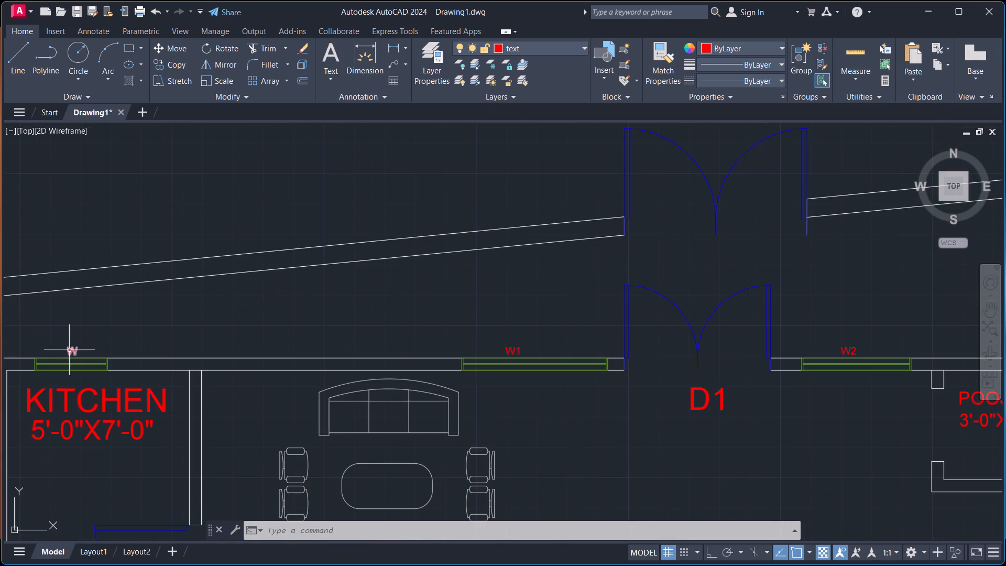
{"action": "scroll", "coordinate": [61, 348], "scroll_direction": "up", "scroll_amount": 3}
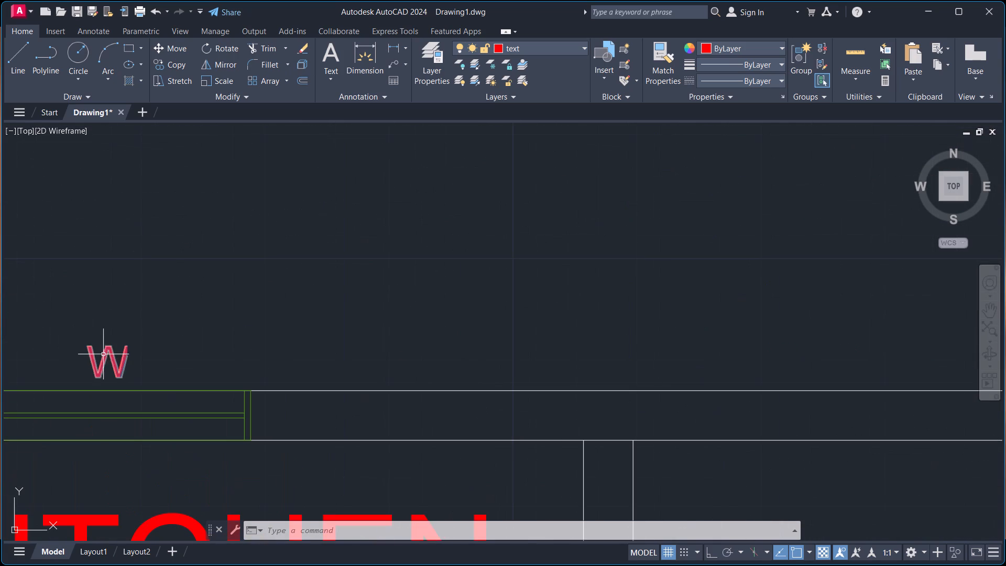
{"action": "double_click", "coordinate": [108, 356]}
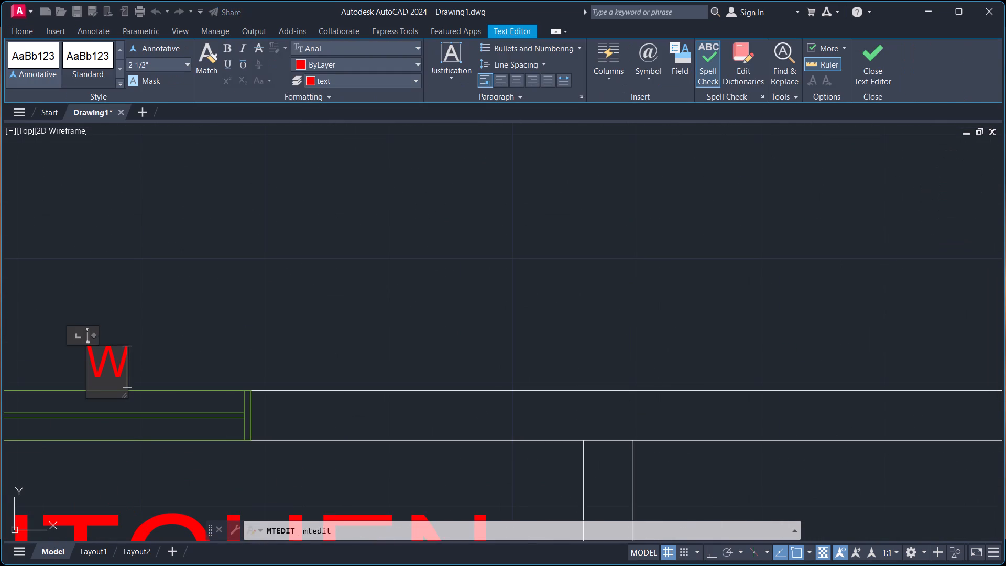
{"action": "key", "text": "3"}
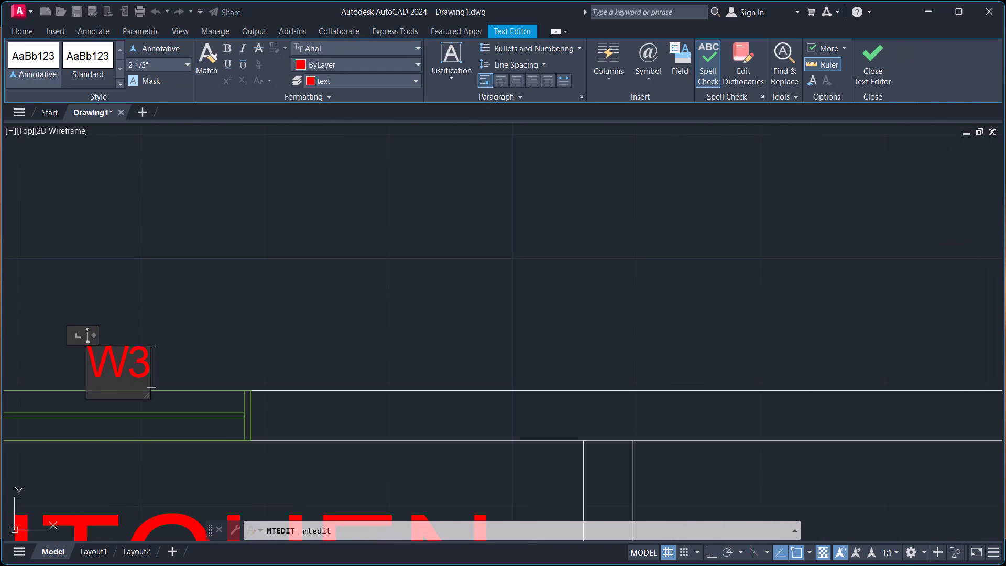
Change the W tag at the western bedroom's west window, beside the staircase, to W2.
{"action": "scroll", "coordinate": [223, 335], "scroll_direction": "down", "scroll_amount": 3}
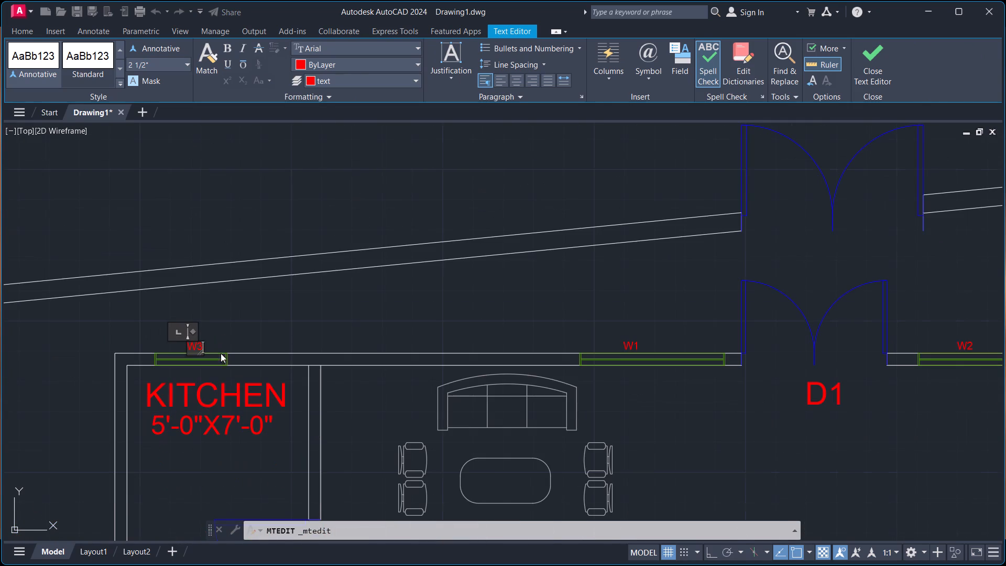
{"action": "scroll", "coordinate": [218, 421], "scroll_direction": "down", "scroll_amount": 1}
{"action": "middle_click_drag", "start_coordinate": [221, 442], "coordinate": [253, 287]}
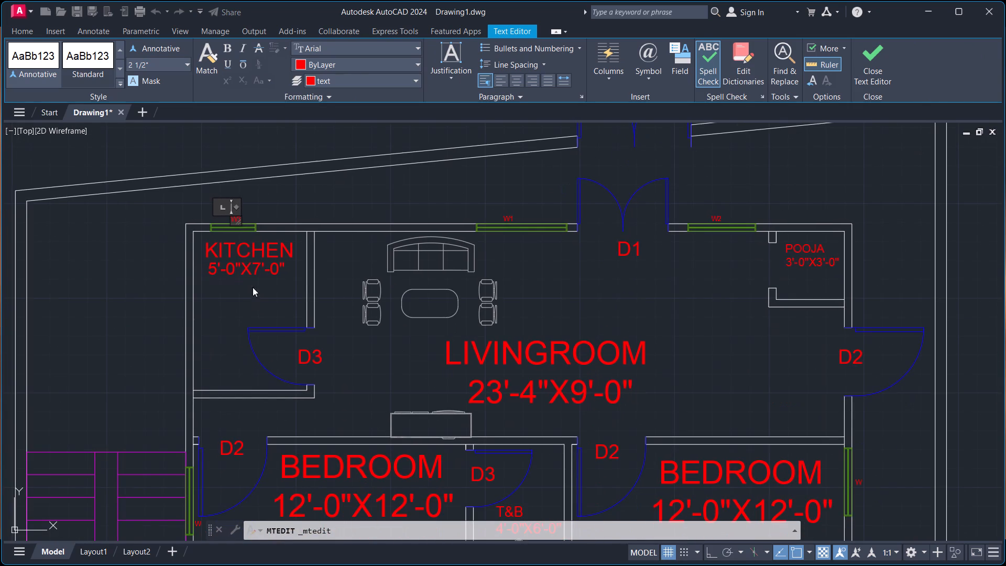
{"action": "middle_click_drag", "start_coordinate": [221, 521], "coordinate": [215, 382]}
{"action": "middle_click_drag", "start_coordinate": [222, 373], "coordinate": [229, 242]}
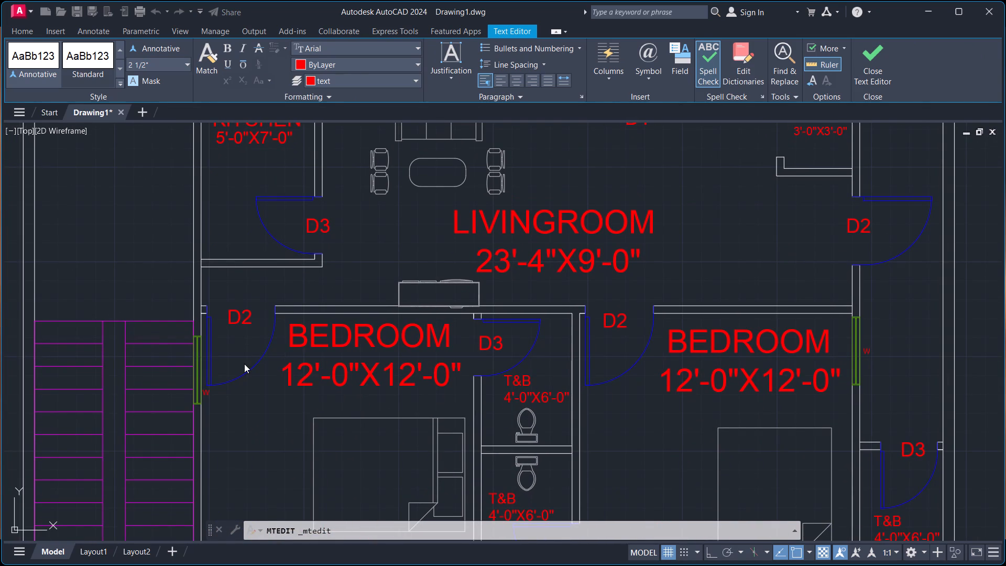
{"action": "scroll", "coordinate": [255, 376], "scroll_direction": "down", "scroll_amount": 1}
{"action": "middle_click_drag", "start_coordinate": [255, 377], "coordinate": [256, 312]}
{"action": "scroll", "coordinate": [230, 317], "scroll_direction": "up", "scroll_amount": 2}
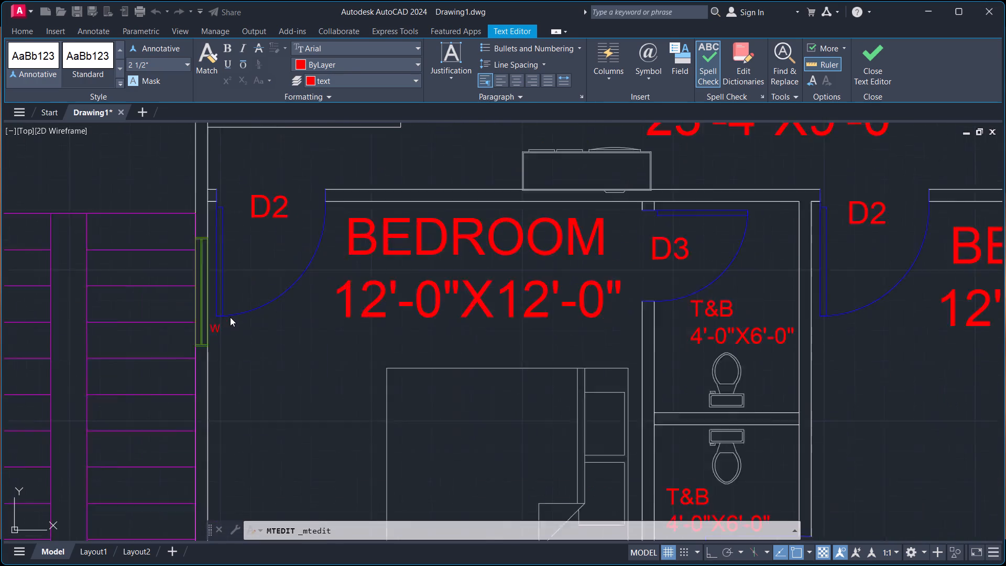
{"action": "scroll", "coordinate": [230, 317], "scroll_direction": "up", "scroll_amount": 1}
{"action": "double_click", "coordinate": [209, 333]}
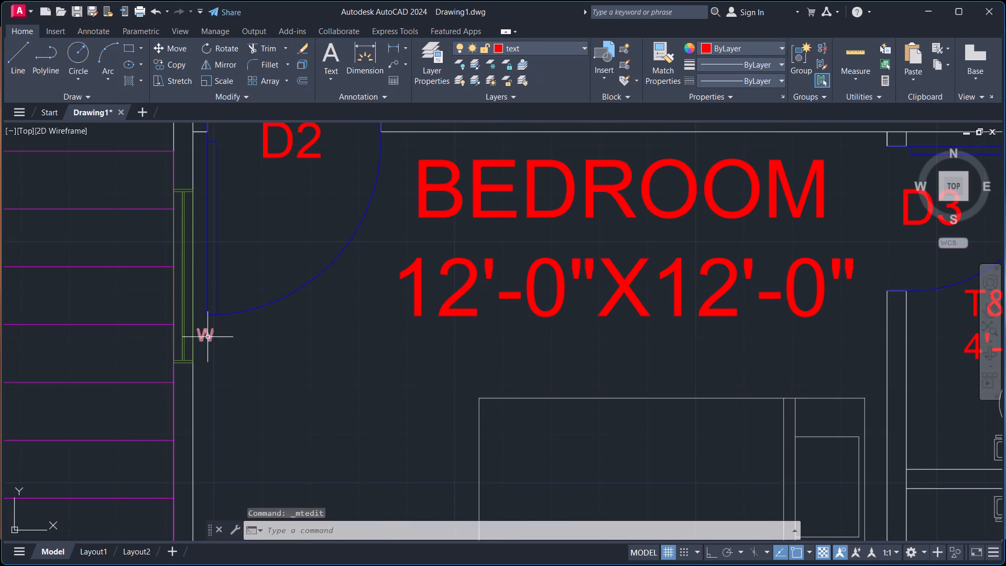
{"action": "double_click", "coordinate": [206, 337]}
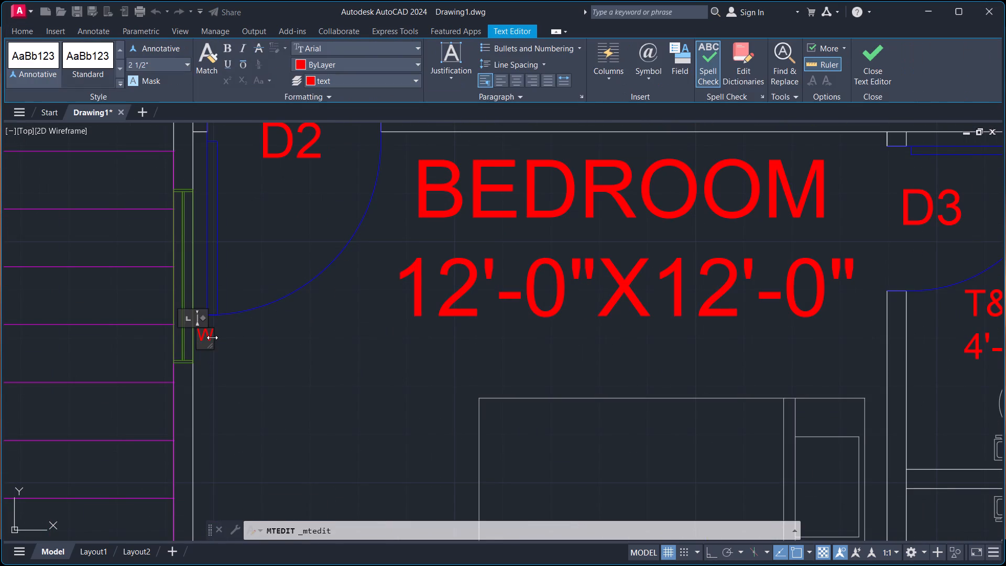
{"action": "key", "text": "2"}
Change the W tag at the western bedroom's southern window to W1.
{"action": "scroll", "coordinate": [225, 327], "scroll_direction": "down", "scroll_amount": 2}
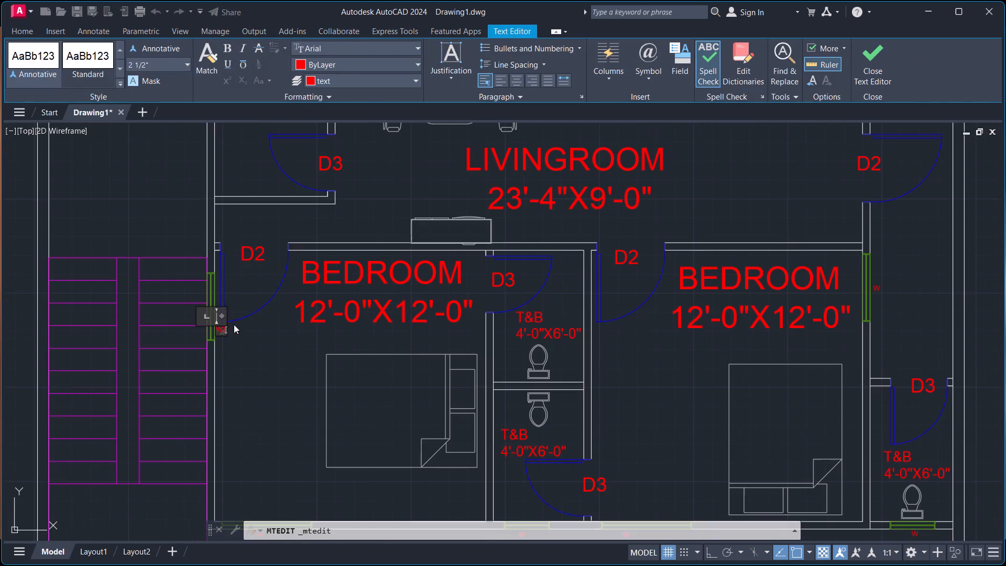
{"action": "middle_click_drag", "start_coordinate": [259, 426], "coordinate": [211, 304]}
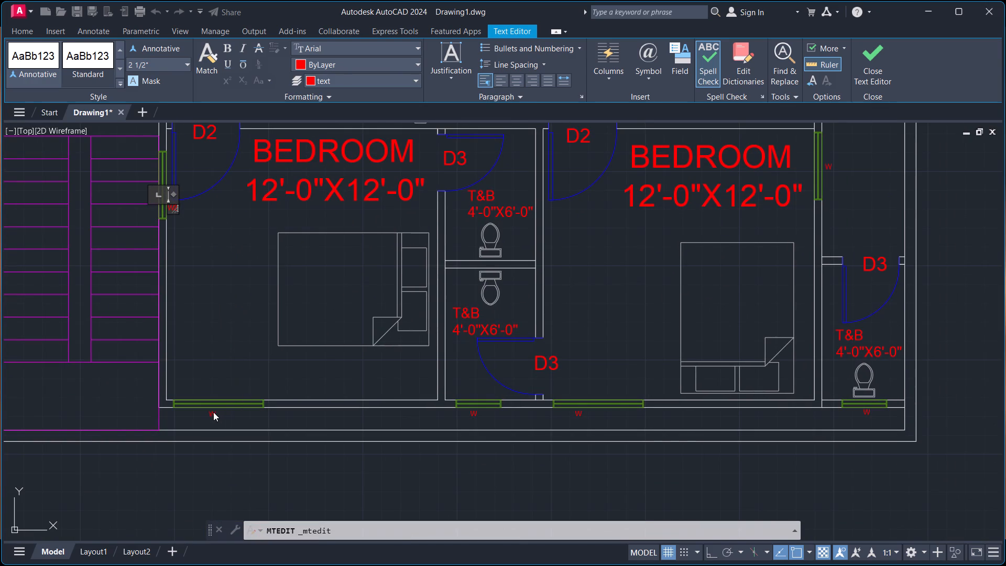
{"action": "double_click", "coordinate": [213, 412]}
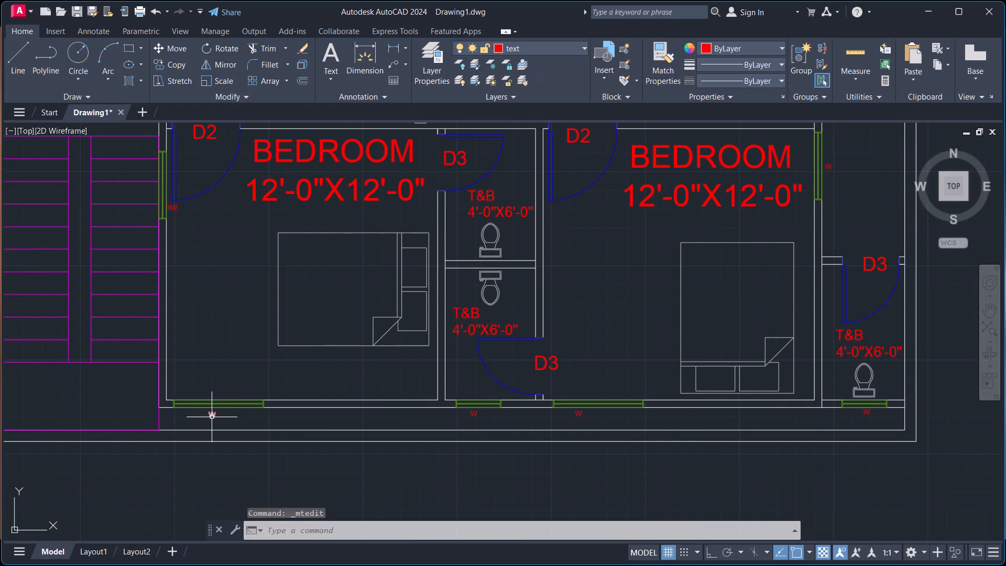
{"action": "left_click", "coordinate": [212, 417]}
{"action": "double_click", "coordinate": [212, 414]}
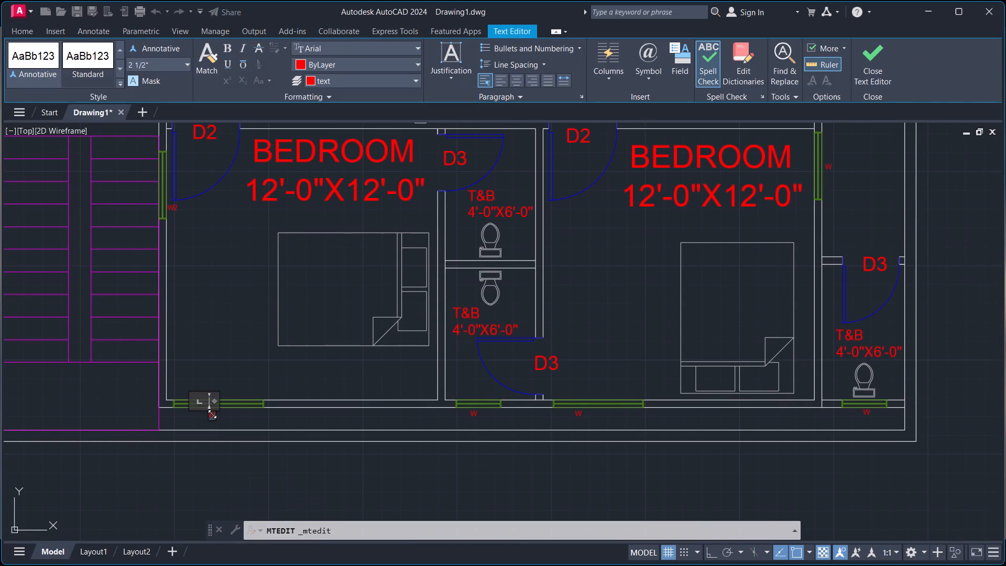
{"action": "key", "text": "1"}
Change the W tag at the southern window of the T&B between the two bedrooms to W3.
{"action": "double_click", "coordinate": [474, 413]}
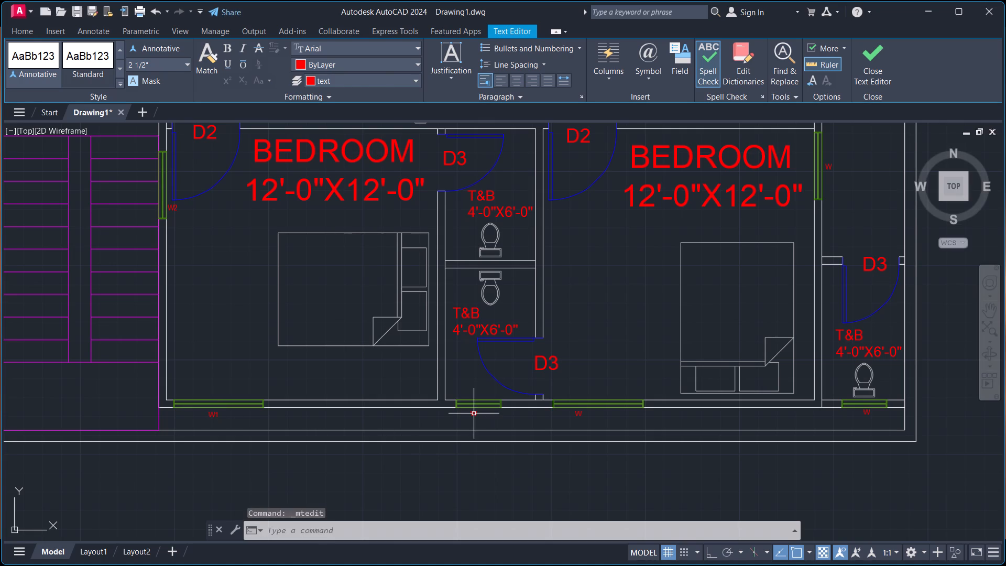
{"action": "double_click", "coordinate": [476, 415]}
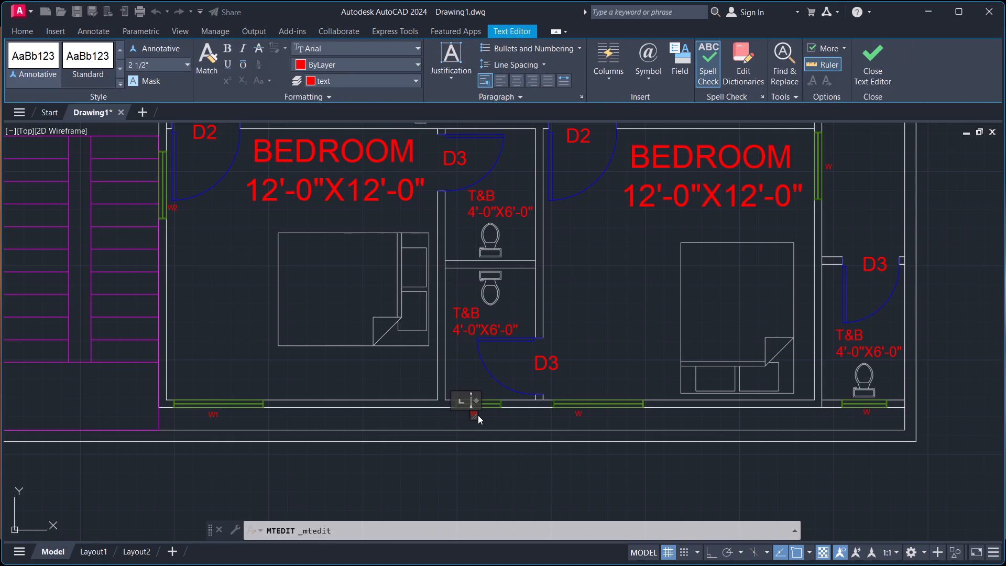
{"action": "key", "text": "3"}
Change the W tag at the eastern bedroom's southern window to W1.
{"action": "middle_click_drag", "start_coordinate": [505, 418], "coordinate": [294, 451]}
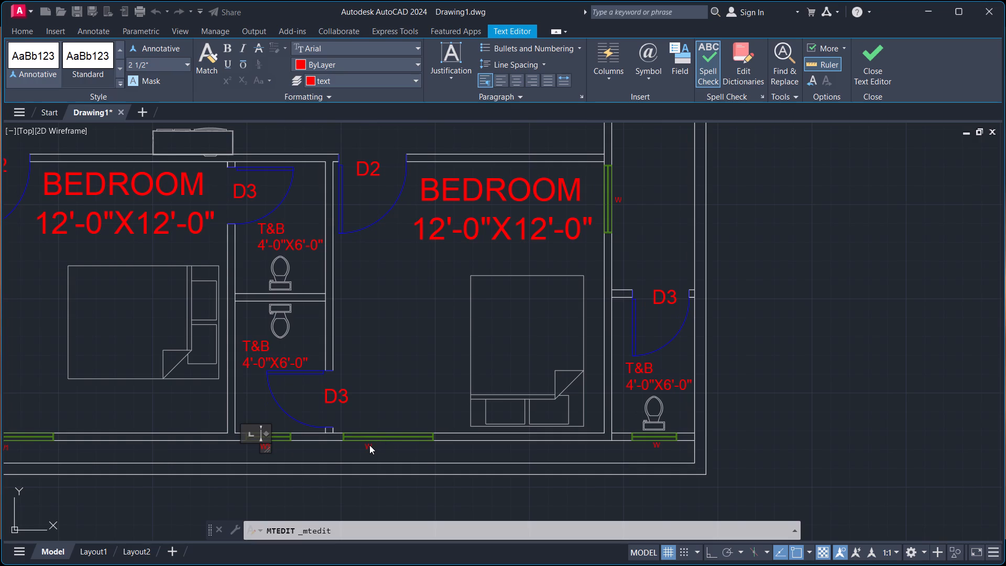
{"action": "double_click", "coordinate": [368, 446]}
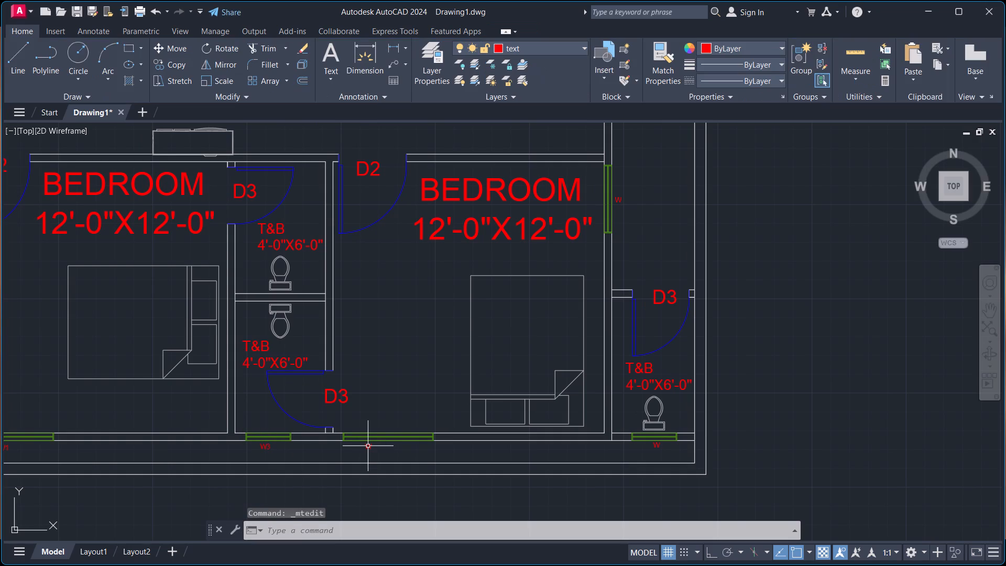
{"action": "double_click", "coordinate": [370, 445]}
{"action": "key", "text": "1"}
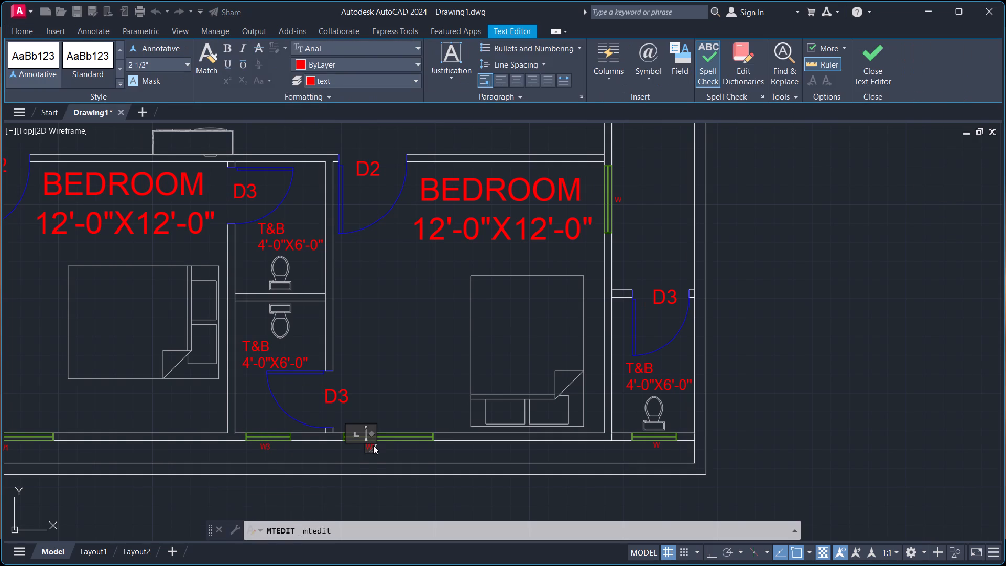
Change the W tag at the southern window of the T&B in the southeast corner to W3.
{"action": "middle_click_drag", "start_coordinate": [403, 454], "coordinate": [142, 444]}
{"action": "double_click", "coordinate": [395, 434]}
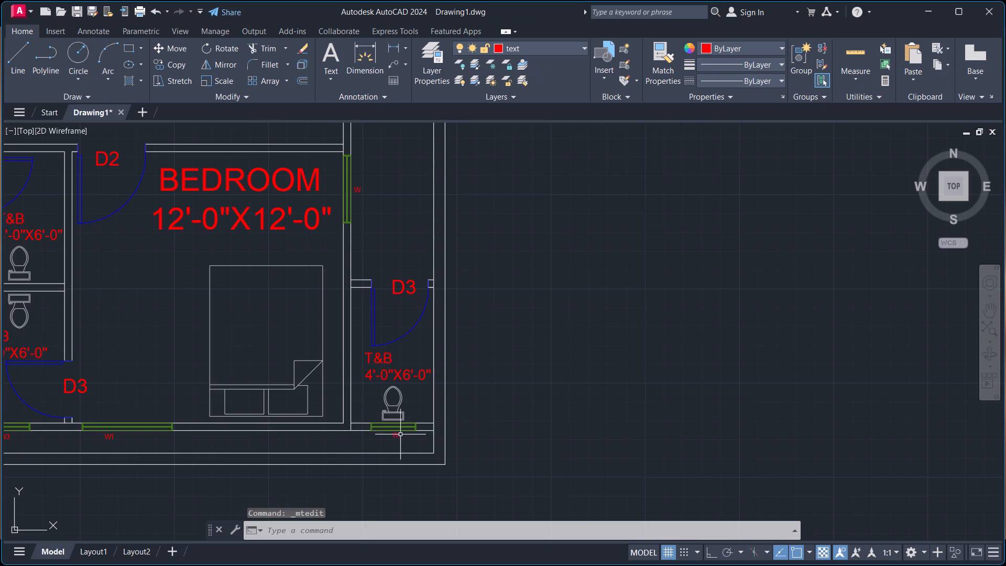
{"action": "double_click", "coordinate": [396, 436]}
{"action": "key", "text": "3"}
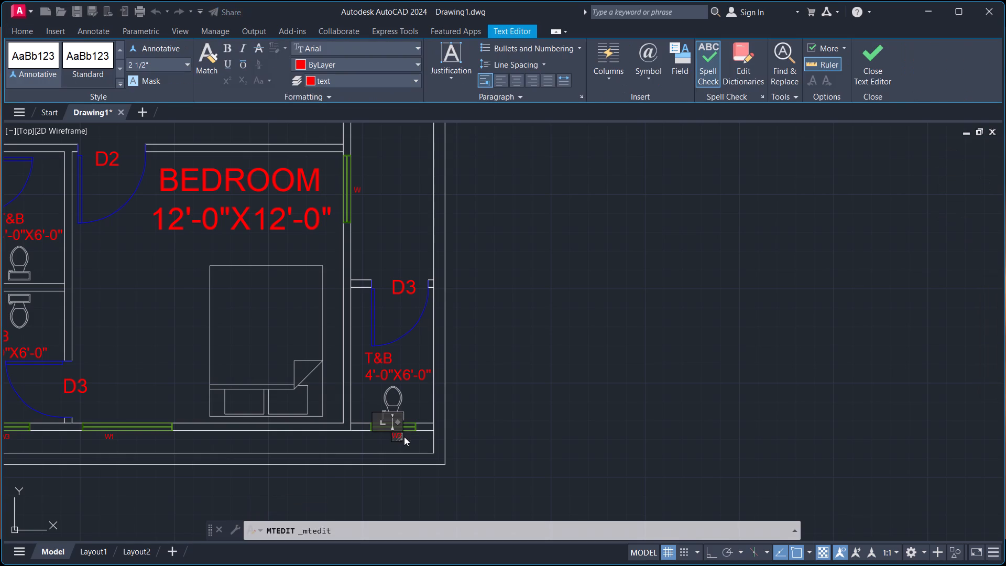
Change the W tag at the eastern bedroom's east window to W2 and finish the text edit.
{"action": "double_click", "coordinate": [357, 187]}
{"action": "double_click", "coordinate": [357, 189]}
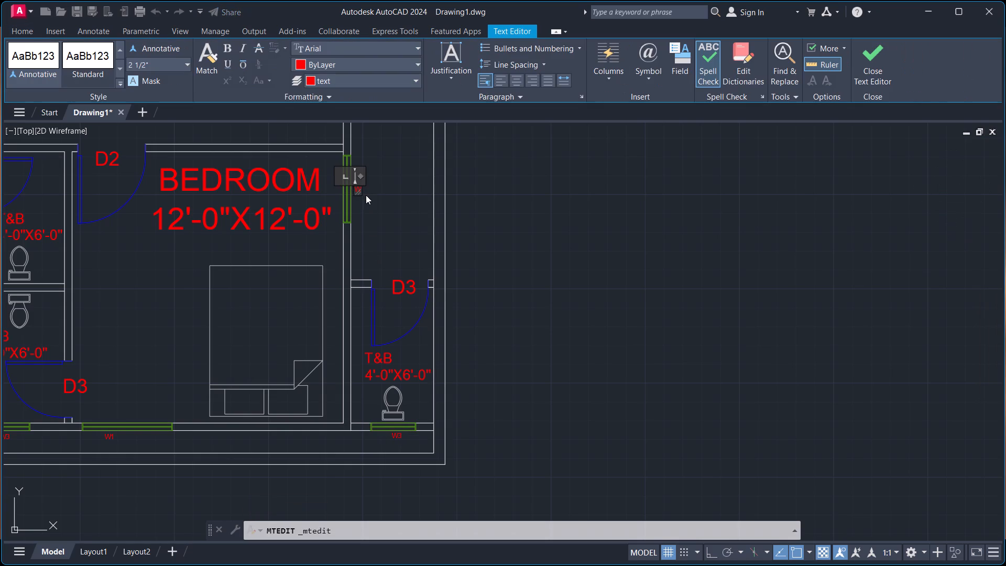
{"action": "key", "text": "Right"}
{"action": "key", "text": "2"}
{"action": "scroll", "coordinate": [391, 212], "scroll_direction": "down", "scroll_amount": 1}
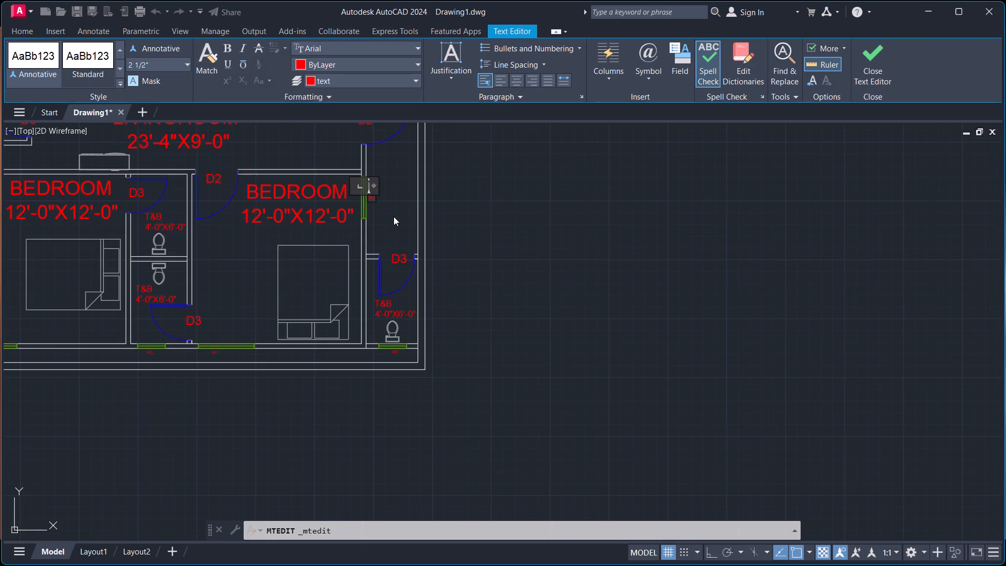
{"action": "scroll", "coordinate": [375, 224], "scroll_direction": "down", "scroll_amount": 1}
{"action": "middle_click_drag", "start_coordinate": [375, 224], "coordinate": [467, 302]}
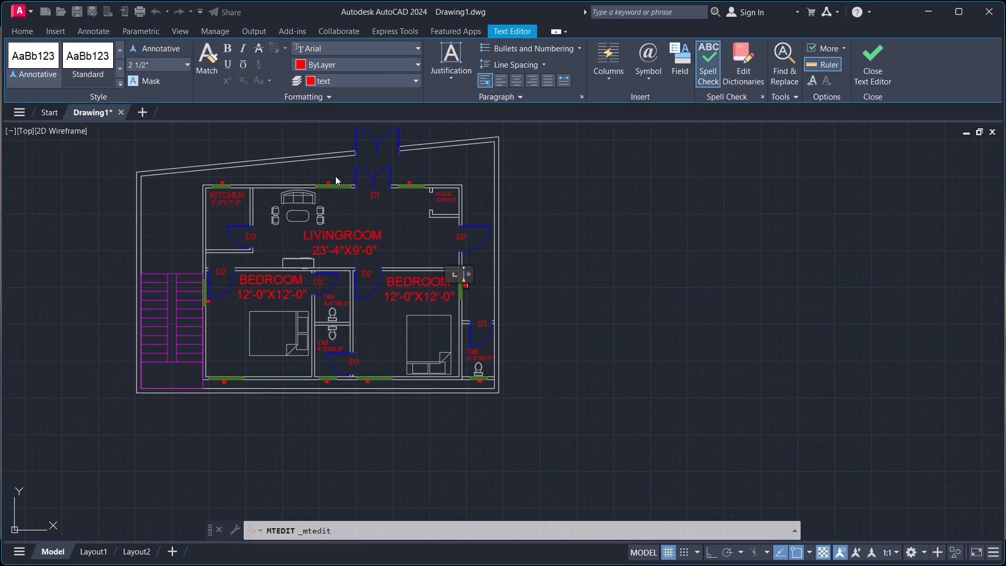
{"action": "scroll", "coordinate": [485, 278], "scroll_direction": "up", "scroll_amount": 3}
{"action": "scroll", "coordinate": [443, 284], "scroll_direction": "down", "scroll_amount": 3}
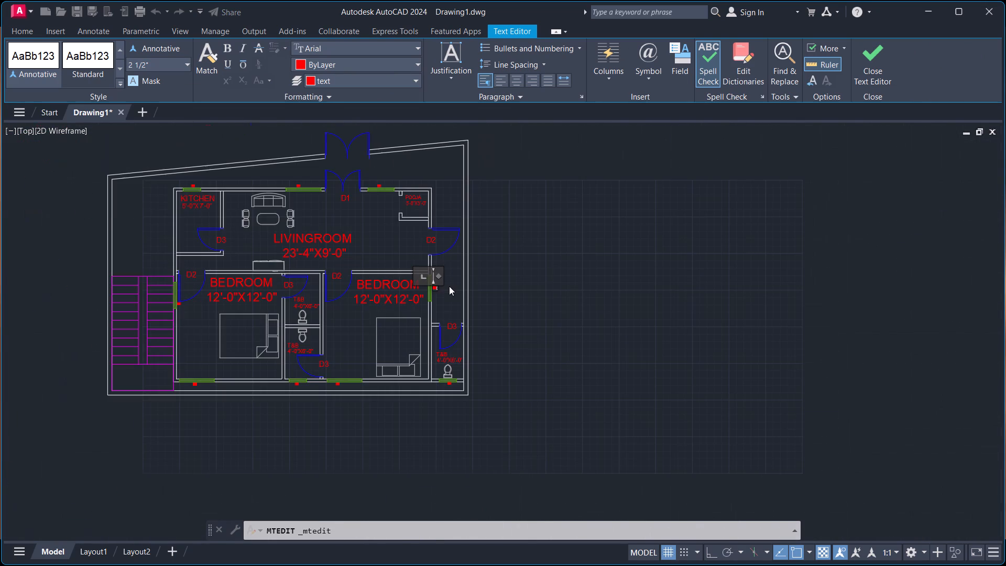
{"action": "middle_click_drag", "start_coordinate": [364, 236], "coordinate": [418, 290]}
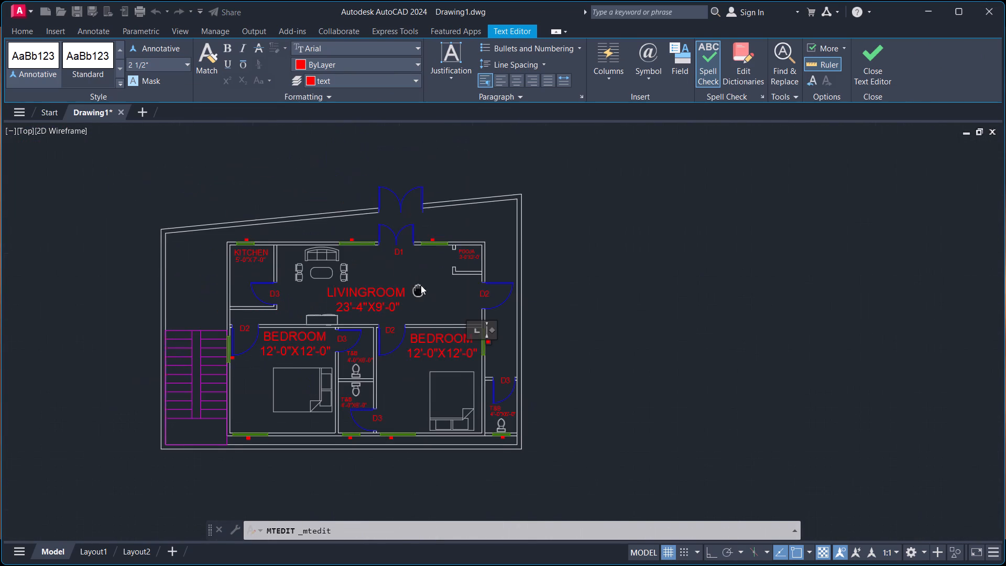
{"action": "left_click", "coordinate": [579, 280]}
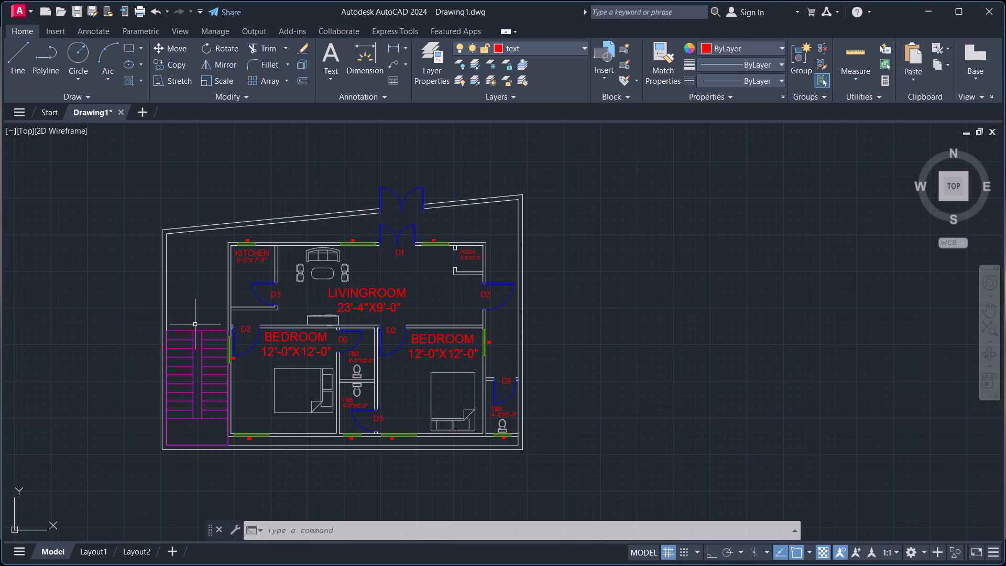
Add the multiline text STAIR CASE in the open area just north of the staircase.
{"action": "scroll", "coordinate": [196, 334], "scroll_direction": "up", "scroll_amount": 3}
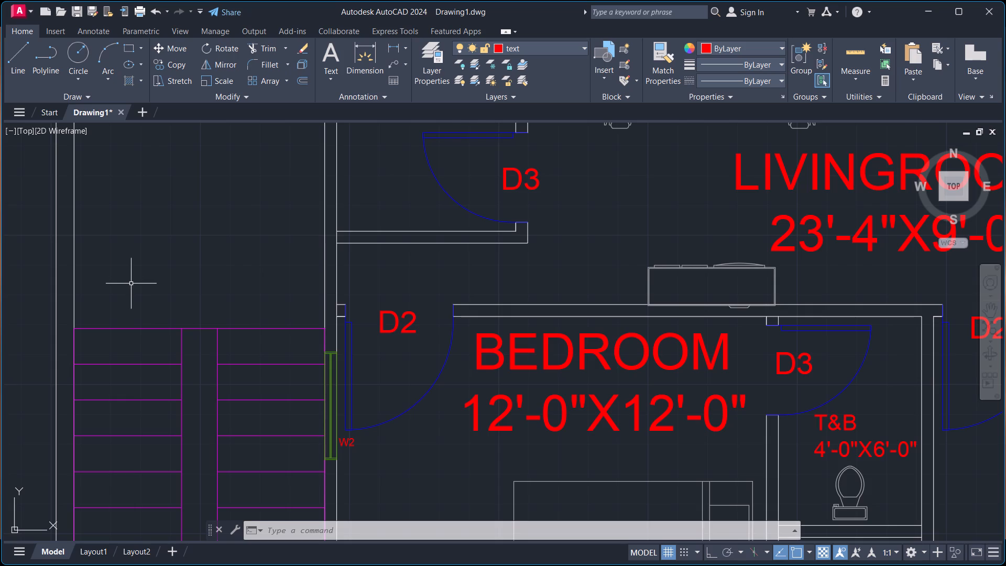
{"action": "scroll", "coordinate": [141, 284], "scroll_direction": "down", "scroll_amount": 1}
{"action": "type", "text": "MT"}
{"action": "key", "text": "Return"}
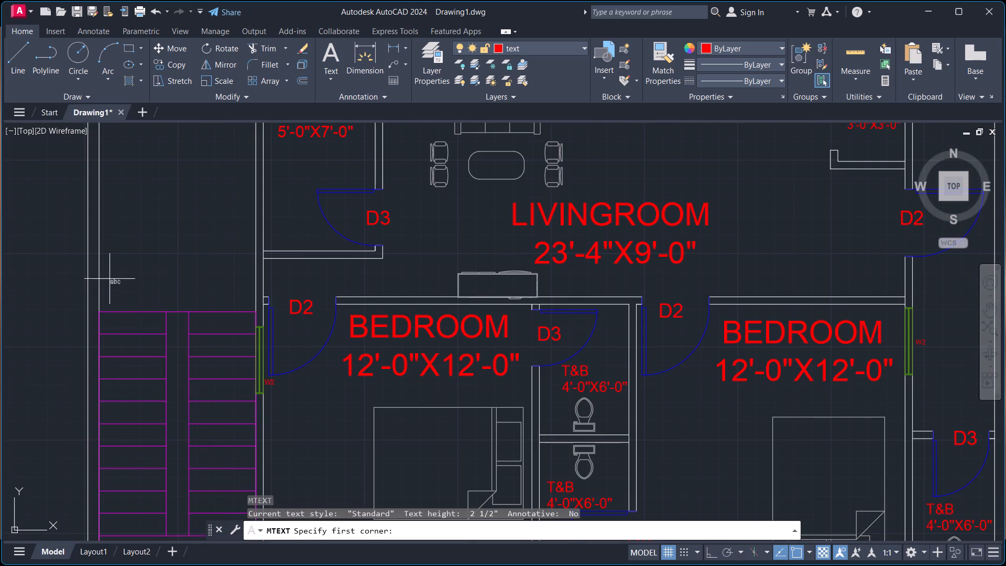
{"action": "left_click", "coordinate": [109, 280]}
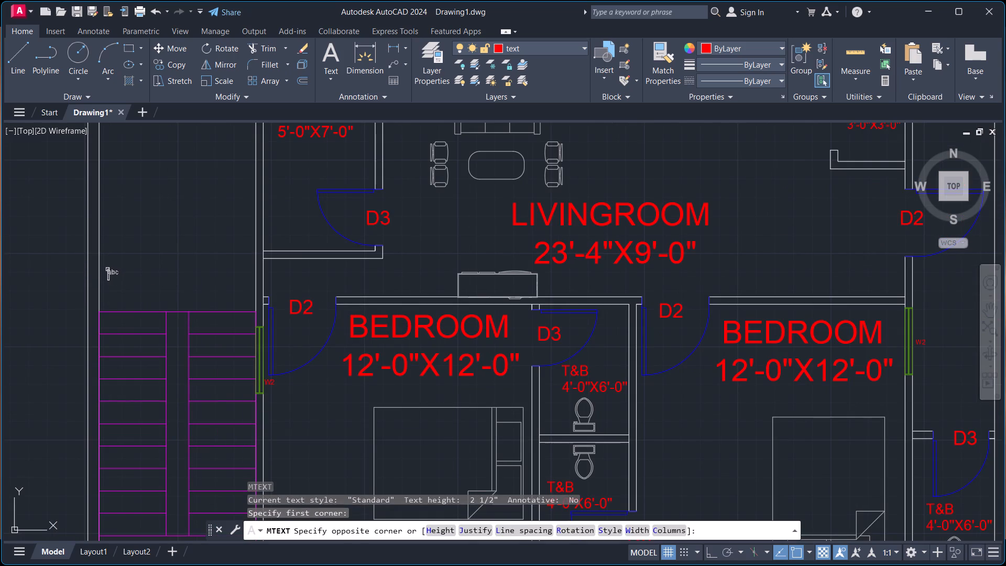
{"action": "left_click", "coordinate": [109, 263]}
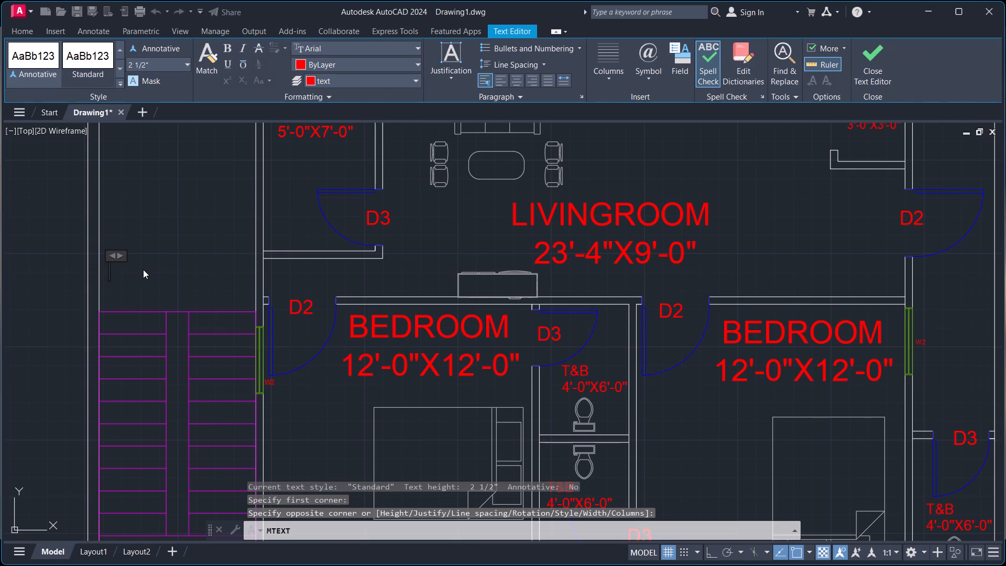
{"action": "type", "text": "STAIR"}
{"action": "key", "text": "space"}
{"action": "type", "text": "CASE"}
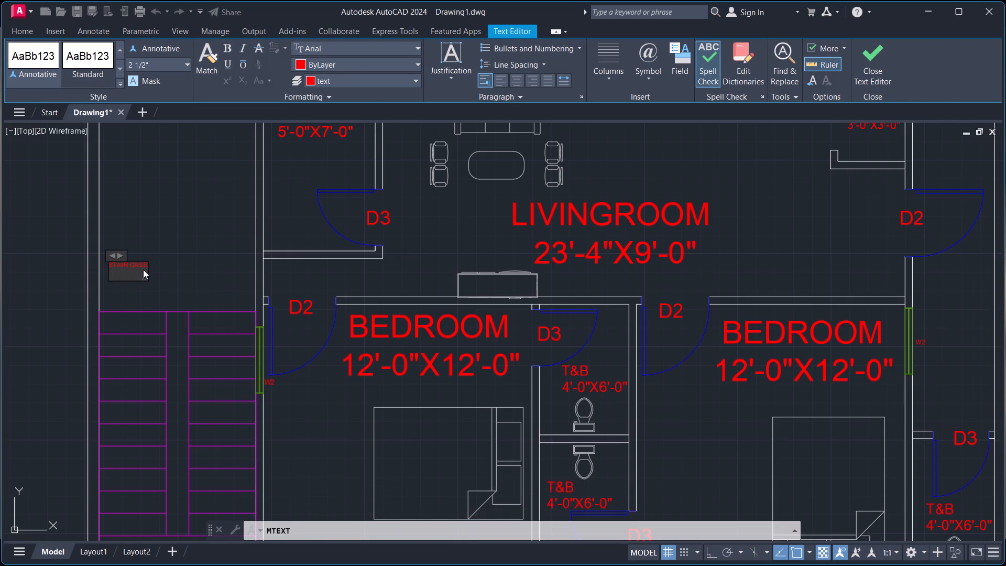
{"action": "key", "text": "Return"}
{"action": "key", "text": "Return"}
{"action": "double_click", "coordinate": [159, 266]}
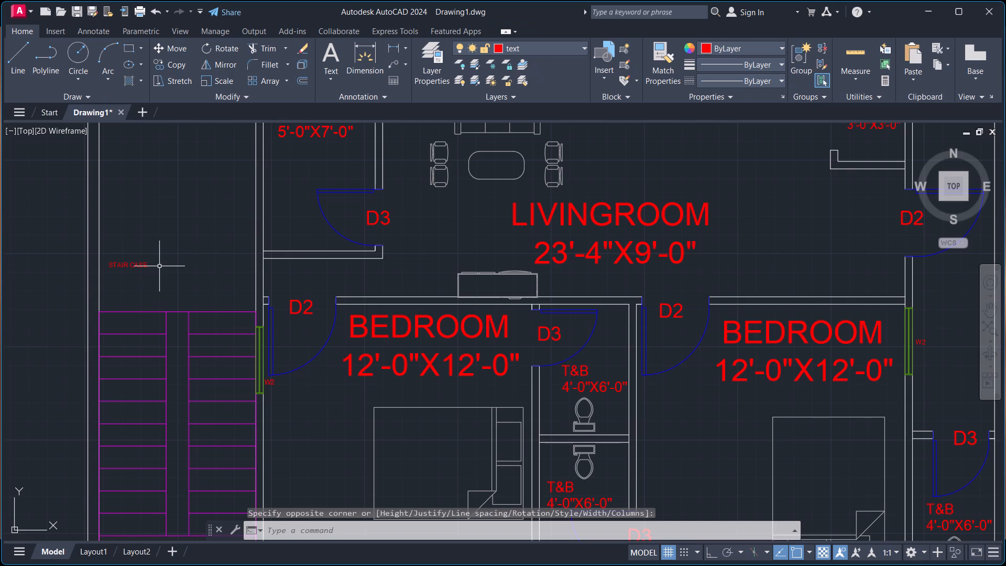
Scale up the STAIR CASE label from its upper-left corner until it spans nearly the full width of the staircase.
{"action": "left_click", "coordinate": [104, 252]}
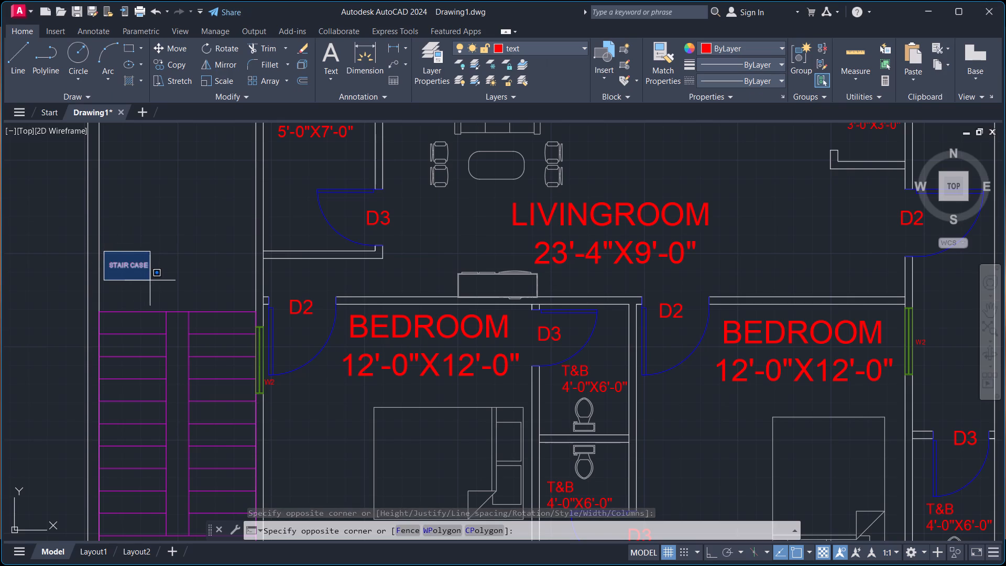
{"action": "left_click", "coordinate": [152, 280]}
{"action": "type", "text": "SC"}
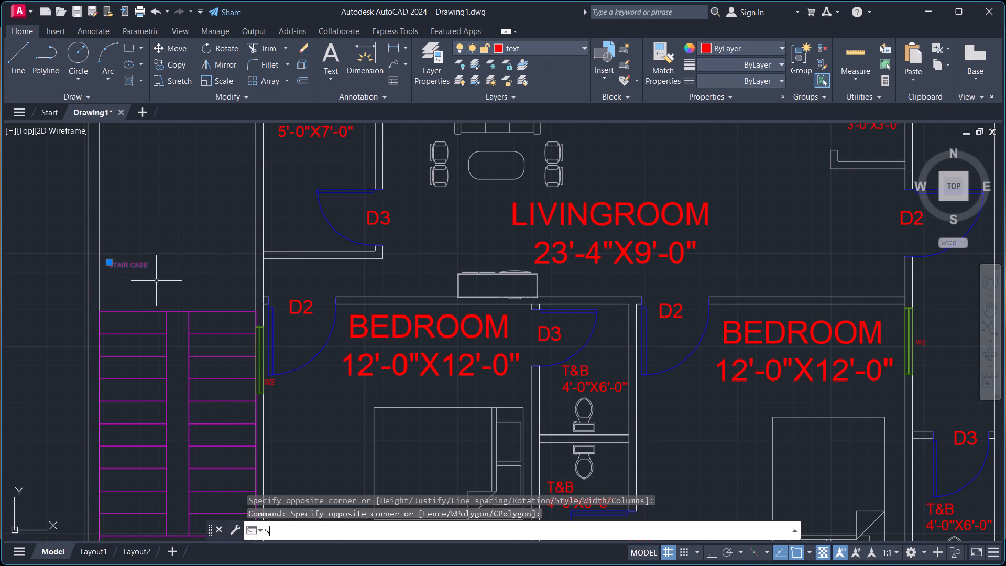
{"action": "key", "text": "Return"}
{"action": "left_click", "coordinate": [111, 260]}
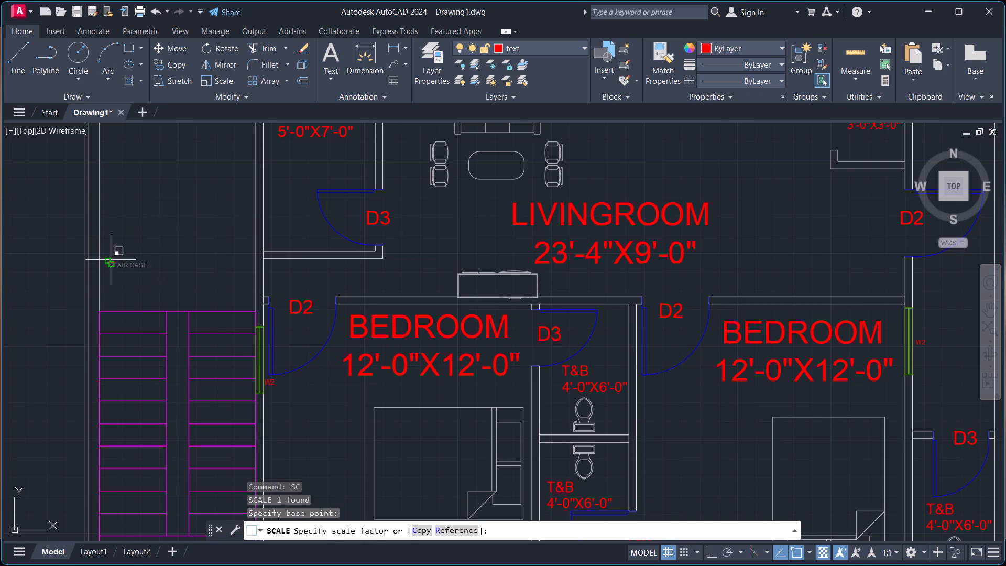
{"action": "left_click", "coordinate": [175, 286]}
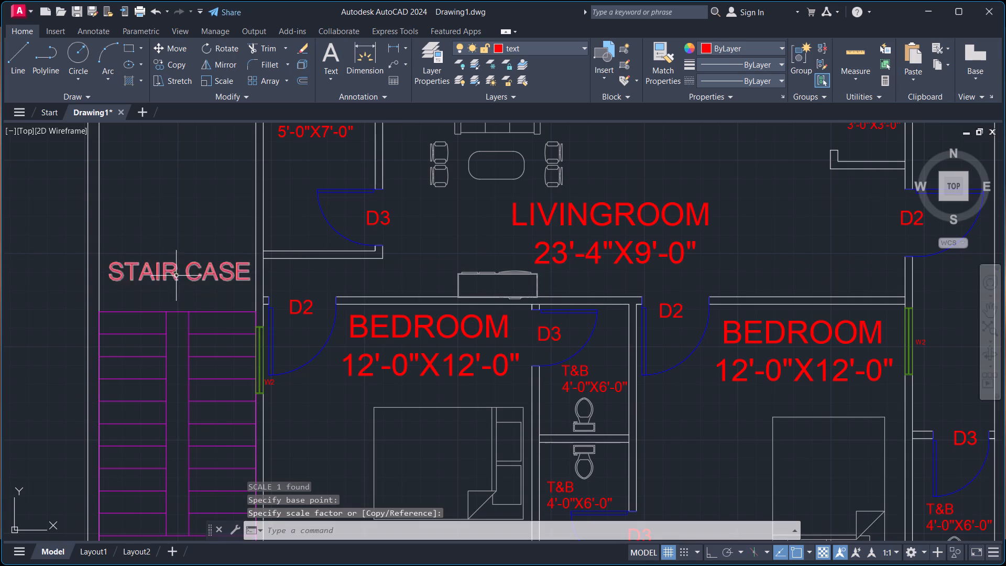
{"action": "scroll", "coordinate": [195, 289], "scroll_direction": "down", "scroll_amount": 2}
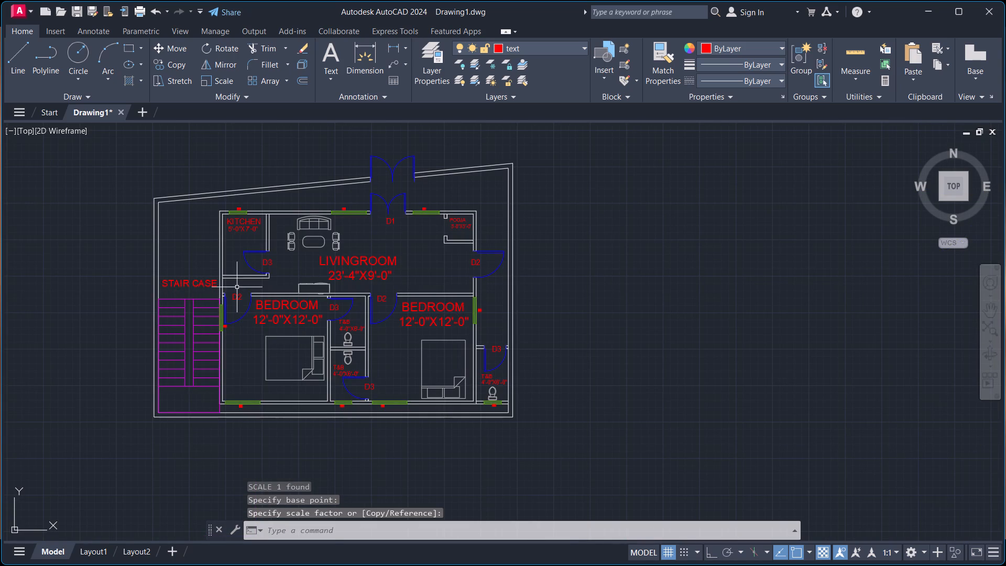
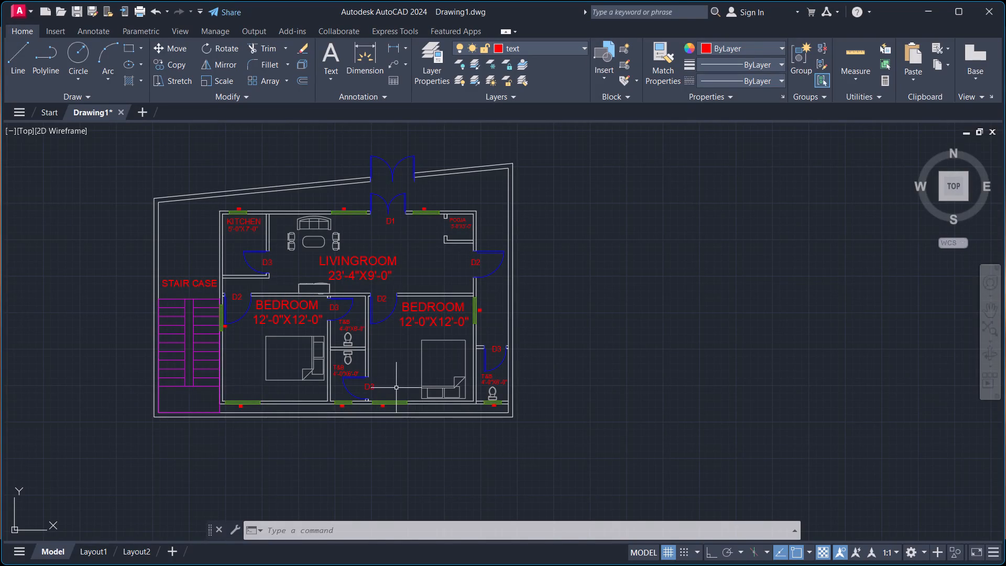
On the windows layer, draw two crossing diagonal lines corner to corner across the pooja room's wall opening.
{"action": "middle_click_drag", "start_coordinate": [399, 385], "coordinate": [495, 423]}
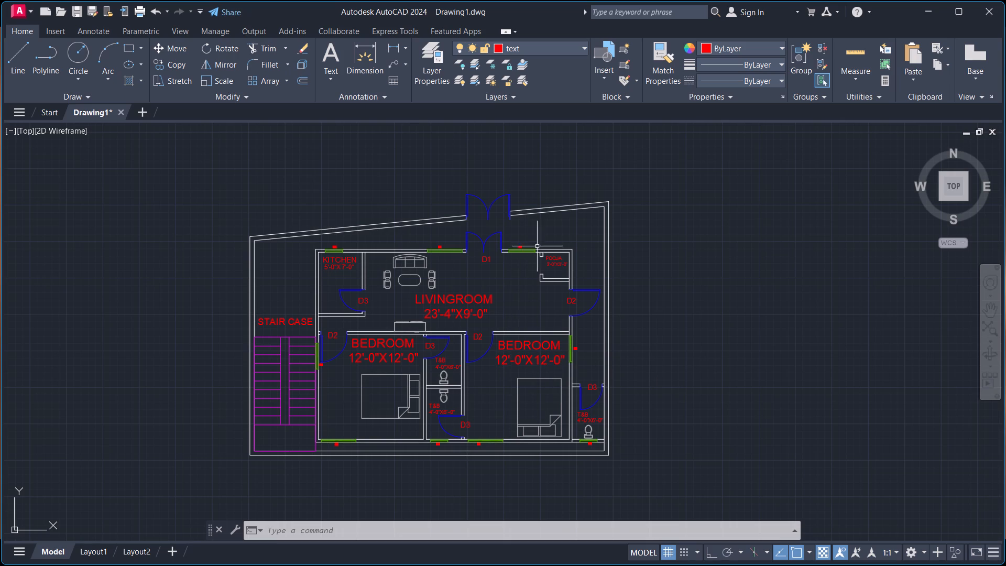
{"action": "left_click", "coordinate": [557, 42]}
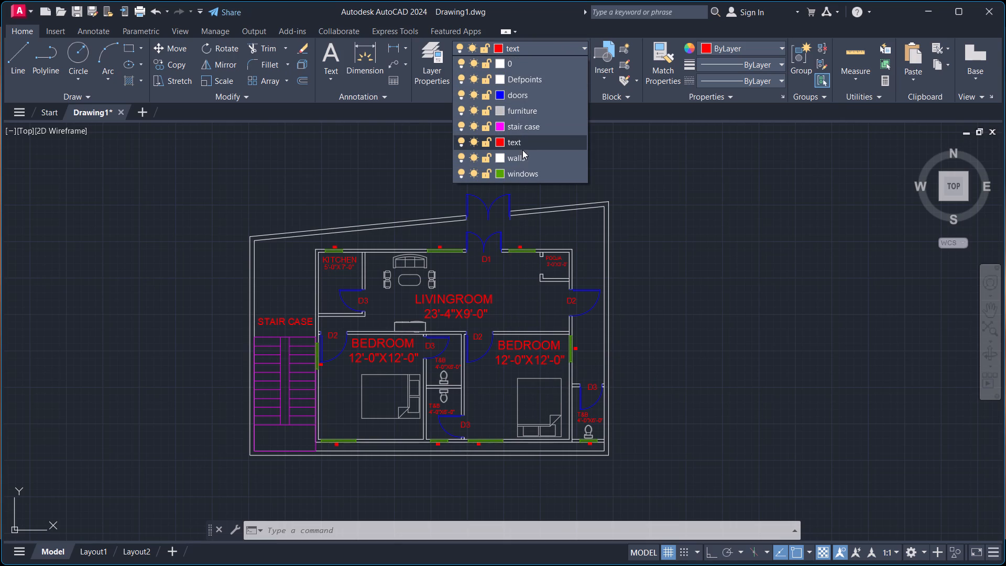
{"action": "left_click", "coordinate": [521, 173]}
{"action": "scroll", "coordinate": [561, 278], "scroll_direction": "up", "scroll_amount": 3}
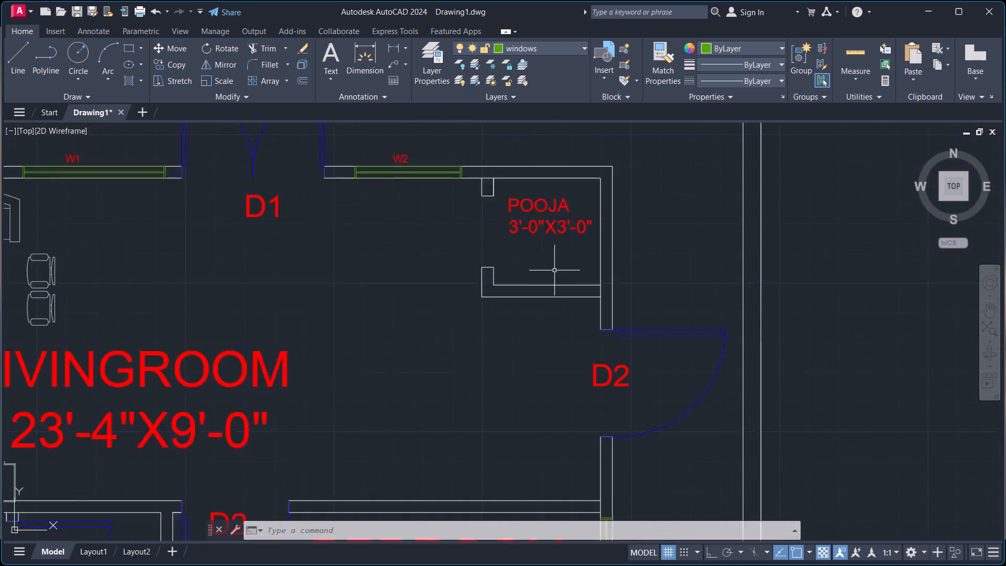
{"action": "scroll", "coordinate": [554, 270], "scroll_direction": "up", "scroll_amount": 1}
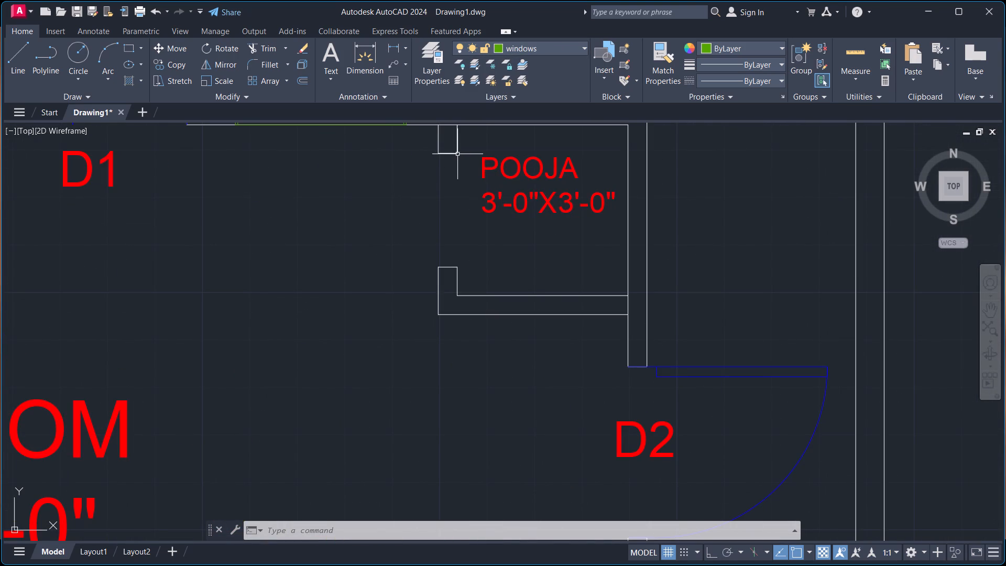
{"action": "key", "text": "l"}
{"action": "key", "text": "Return"}
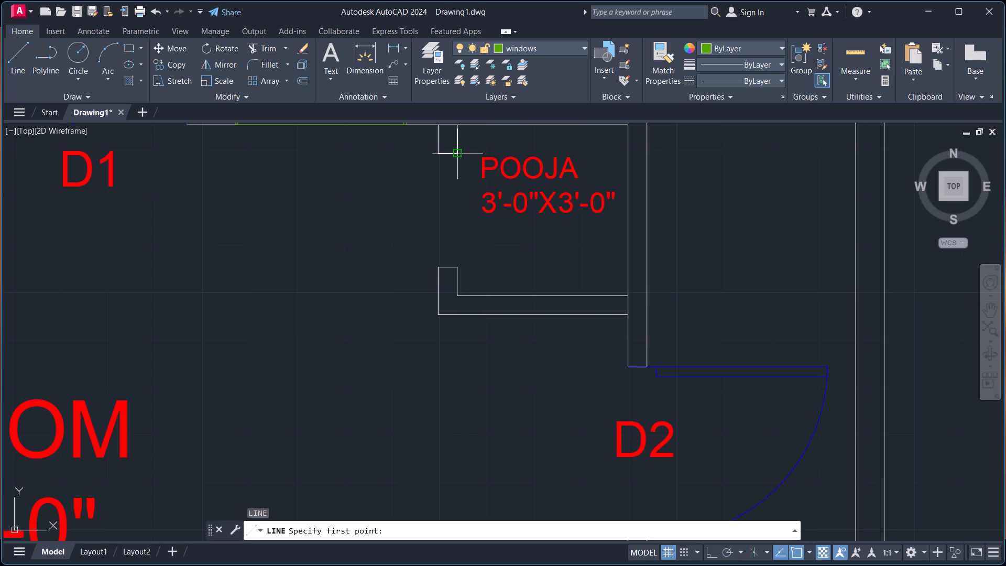
{"action": "key", "text": "F8"}
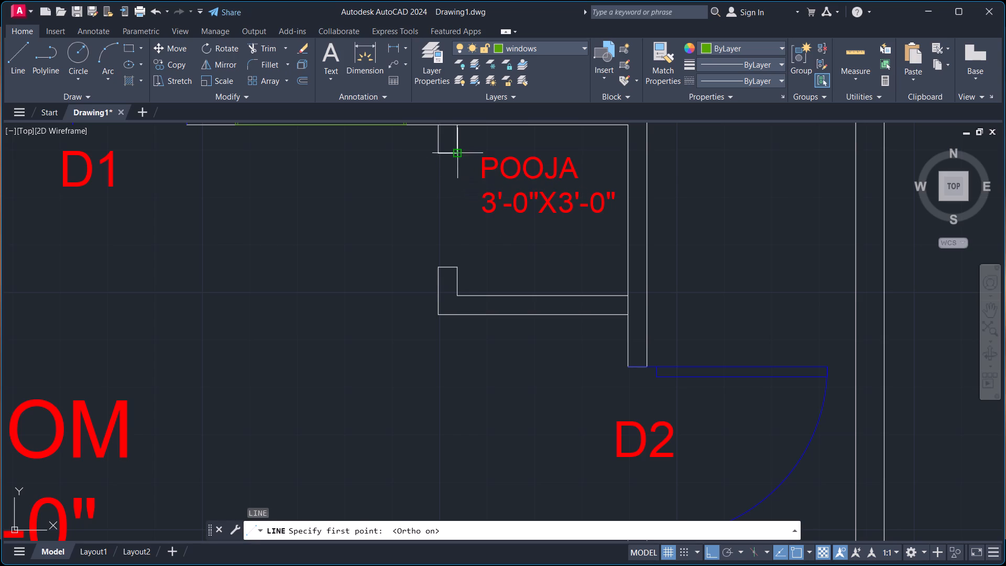
{"action": "left_click", "coordinate": [461, 155]}
{"action": "key", "text": "F8"}
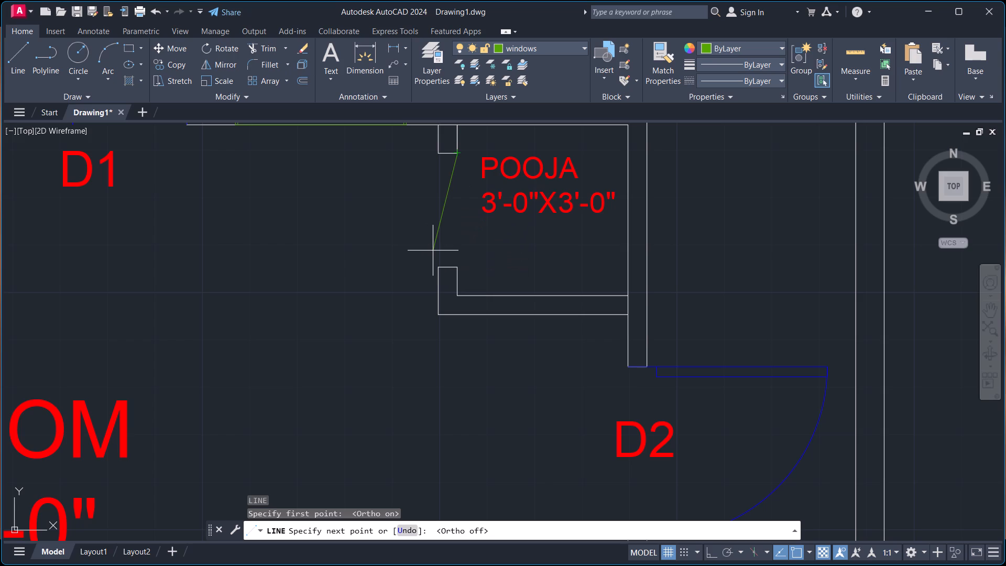
{"action": "left_click", "coordinate": [438, 264]}
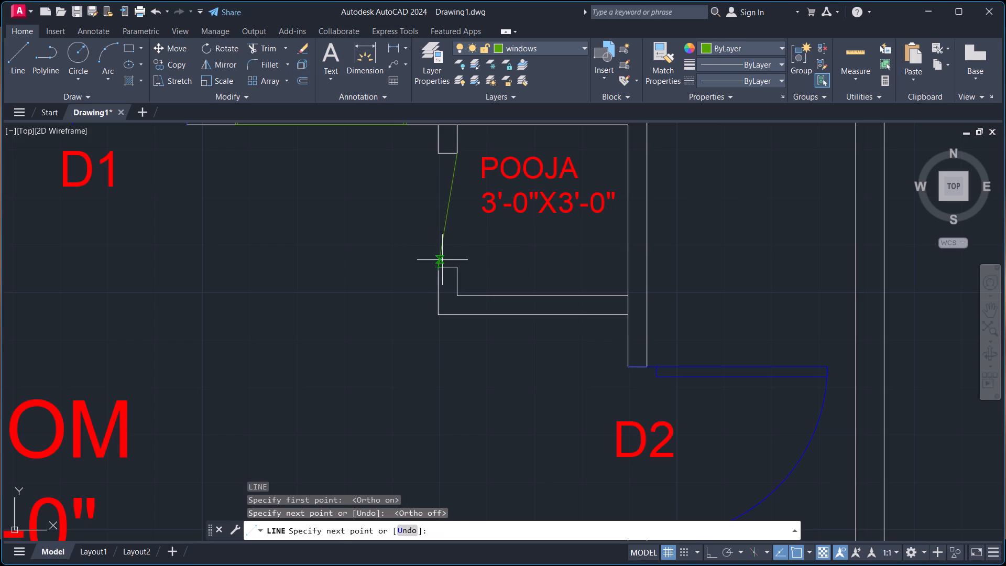
{"action": "key", "text": "Escape"}
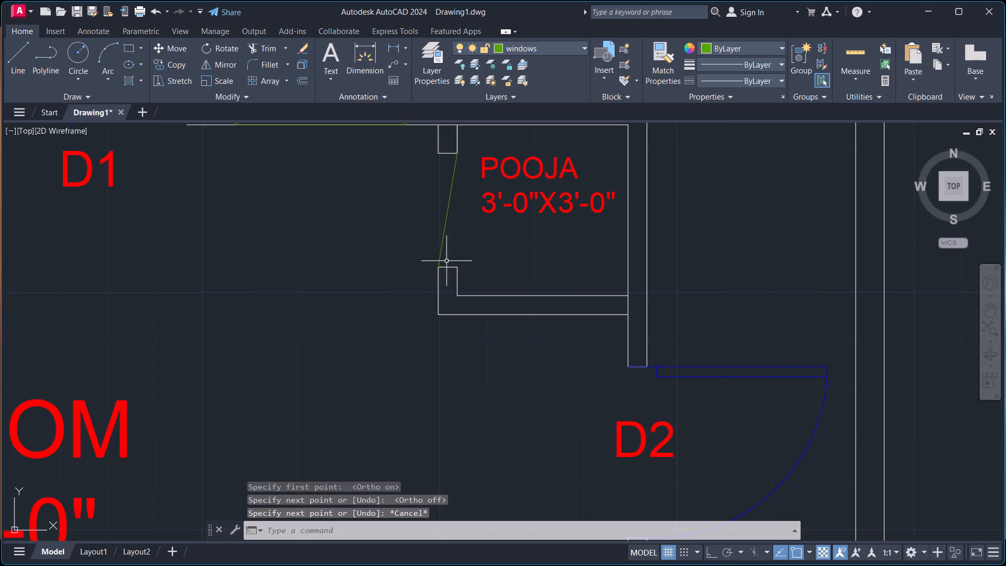
{"action": "key", "text": "space"}
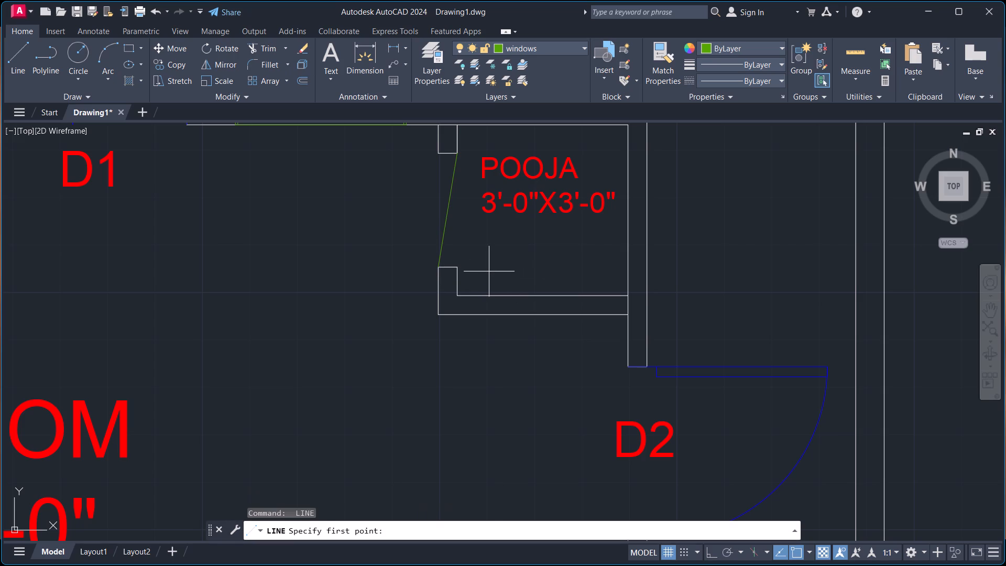
{"action": "left_click", "coordinate": [459, 269]}
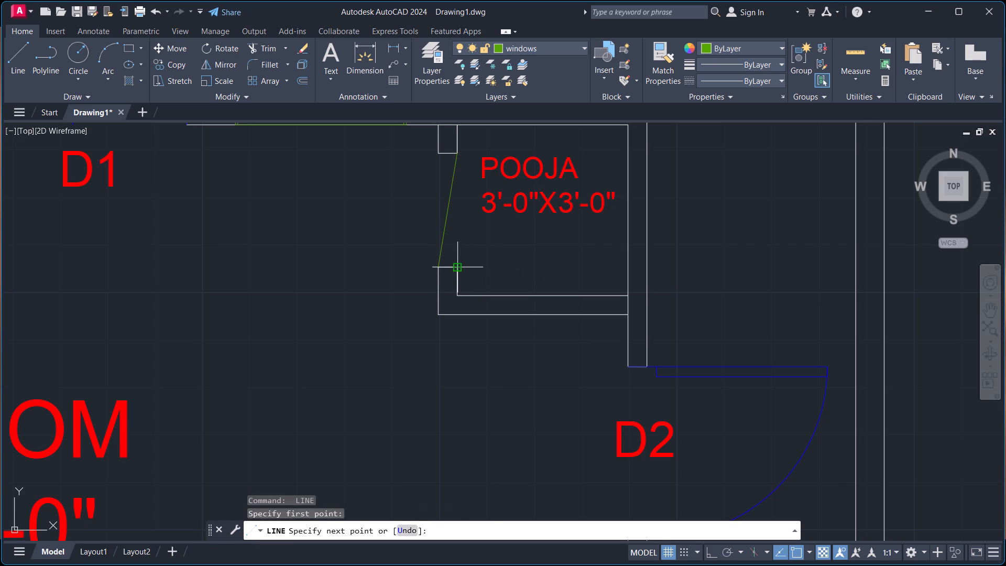
{"action": "left_click", "coordinate": [441, 158]}
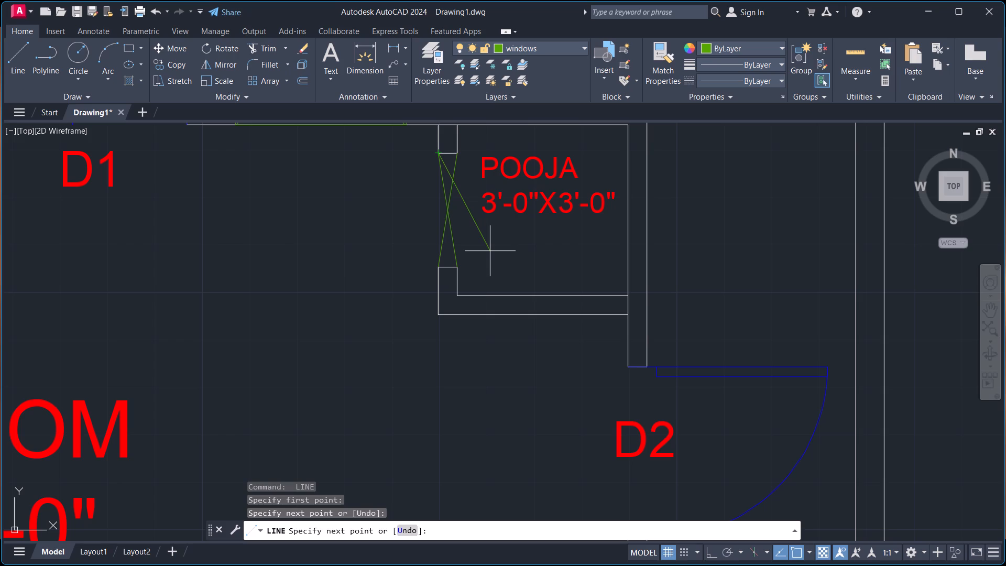
{"action": "key", "text": "Escape"}
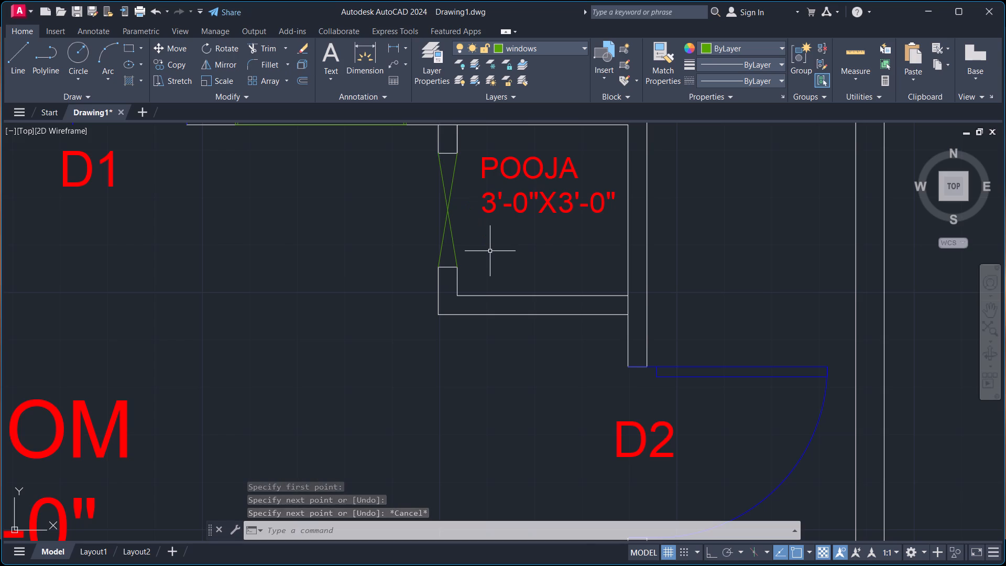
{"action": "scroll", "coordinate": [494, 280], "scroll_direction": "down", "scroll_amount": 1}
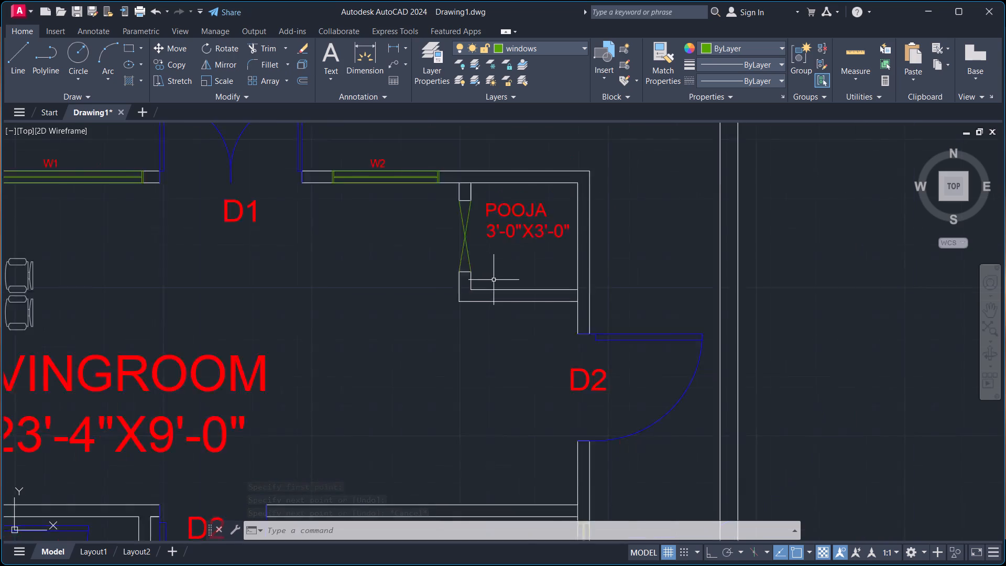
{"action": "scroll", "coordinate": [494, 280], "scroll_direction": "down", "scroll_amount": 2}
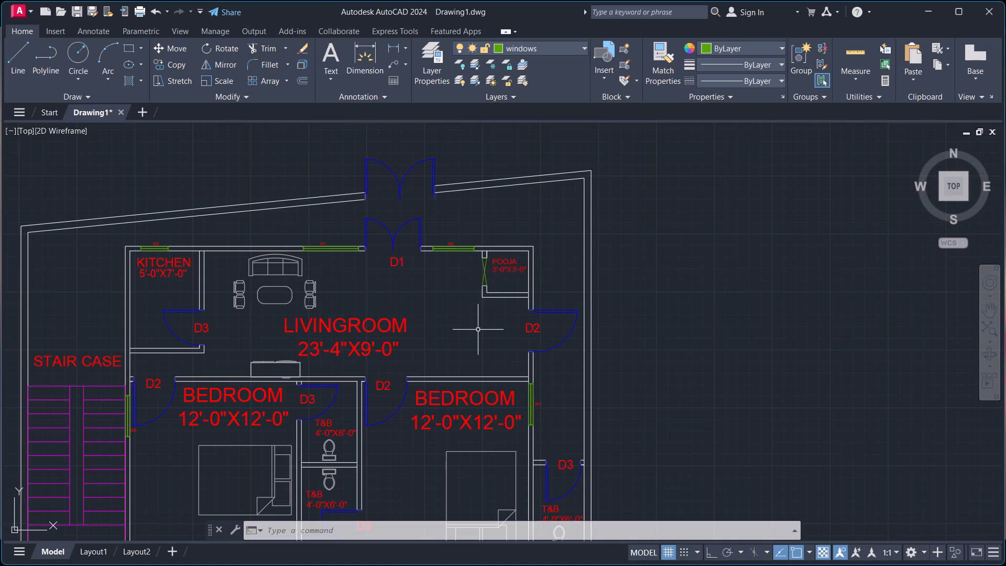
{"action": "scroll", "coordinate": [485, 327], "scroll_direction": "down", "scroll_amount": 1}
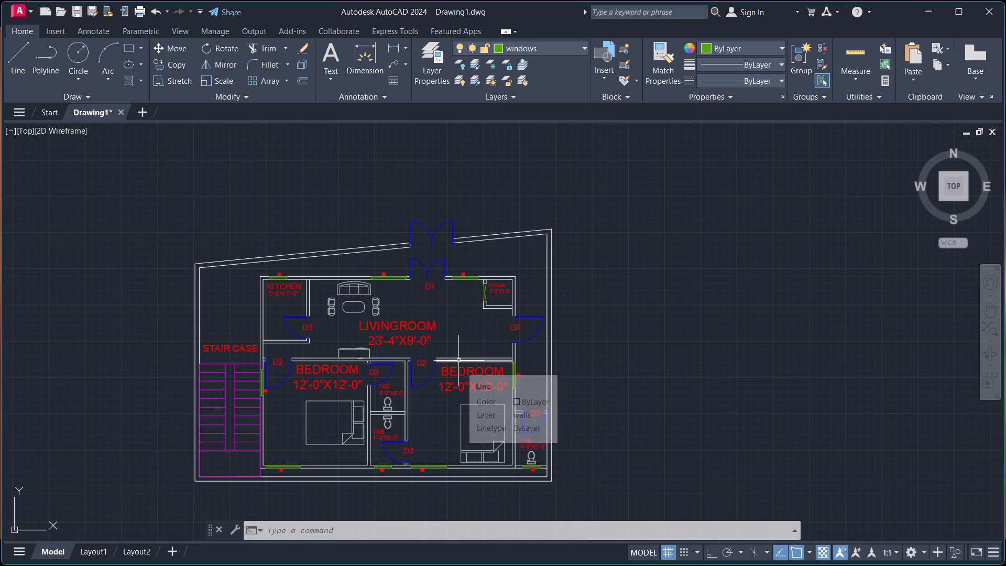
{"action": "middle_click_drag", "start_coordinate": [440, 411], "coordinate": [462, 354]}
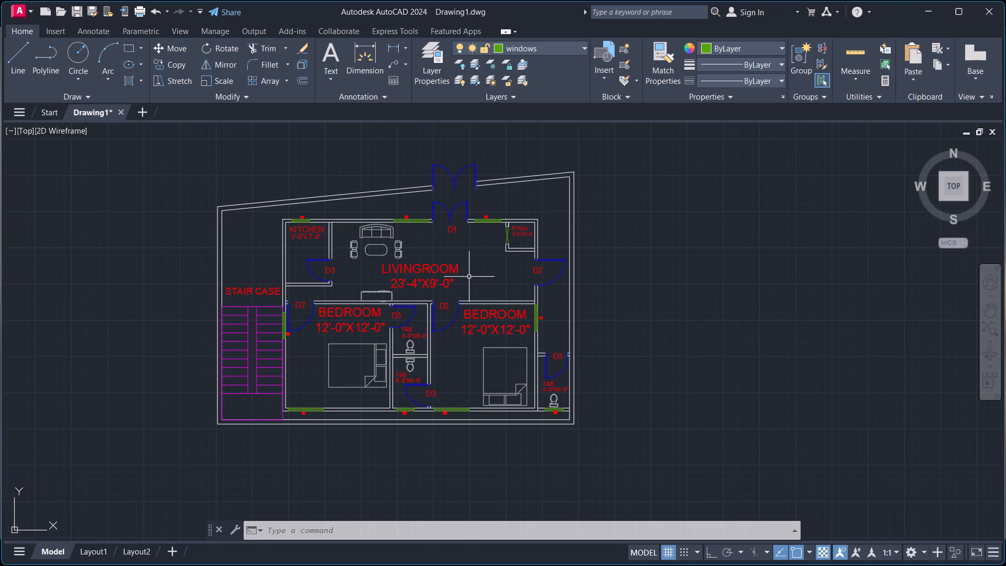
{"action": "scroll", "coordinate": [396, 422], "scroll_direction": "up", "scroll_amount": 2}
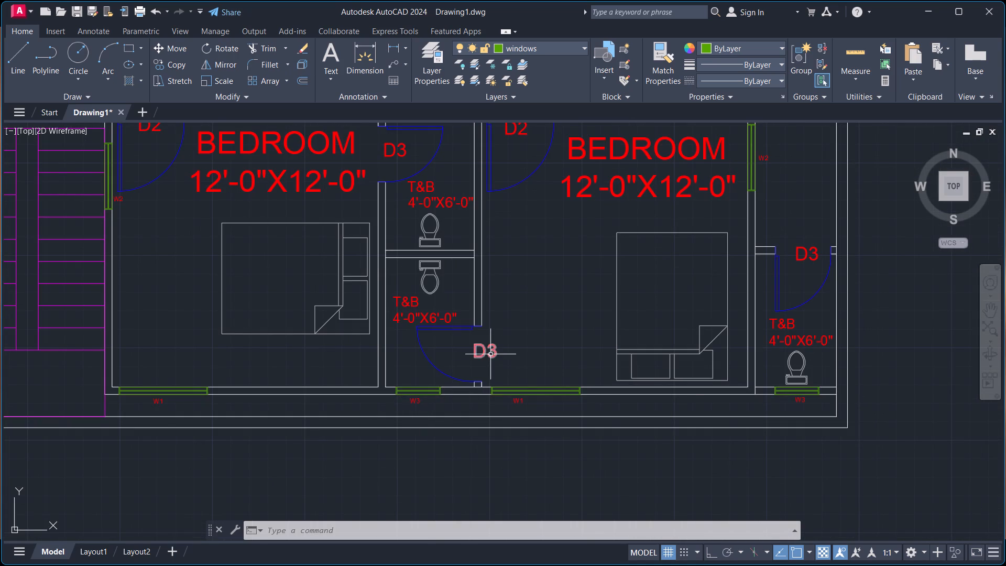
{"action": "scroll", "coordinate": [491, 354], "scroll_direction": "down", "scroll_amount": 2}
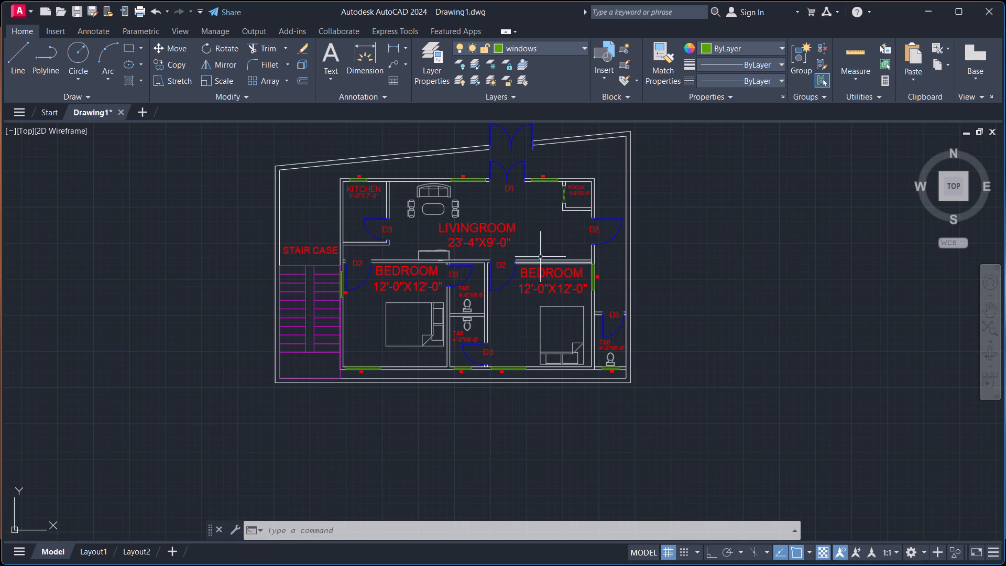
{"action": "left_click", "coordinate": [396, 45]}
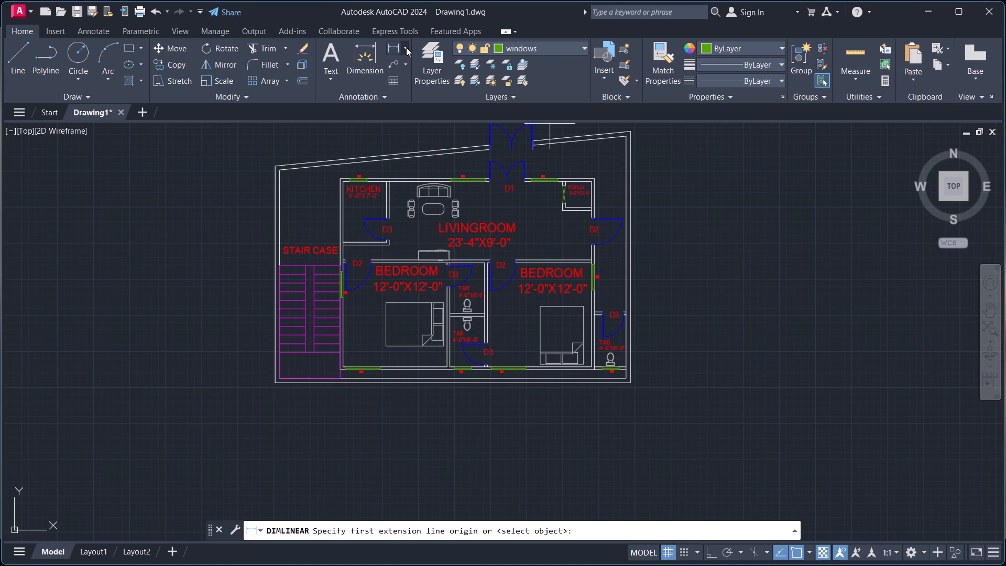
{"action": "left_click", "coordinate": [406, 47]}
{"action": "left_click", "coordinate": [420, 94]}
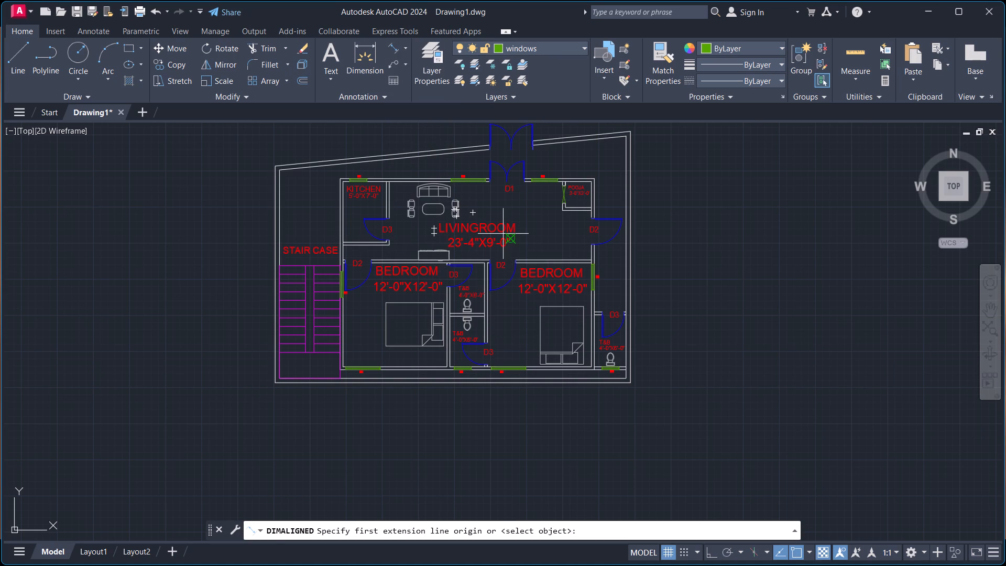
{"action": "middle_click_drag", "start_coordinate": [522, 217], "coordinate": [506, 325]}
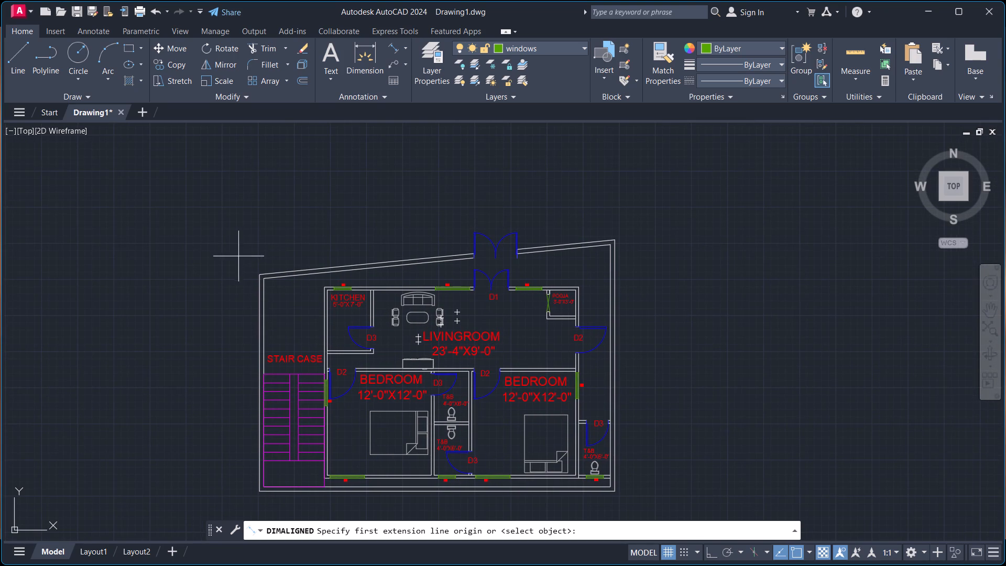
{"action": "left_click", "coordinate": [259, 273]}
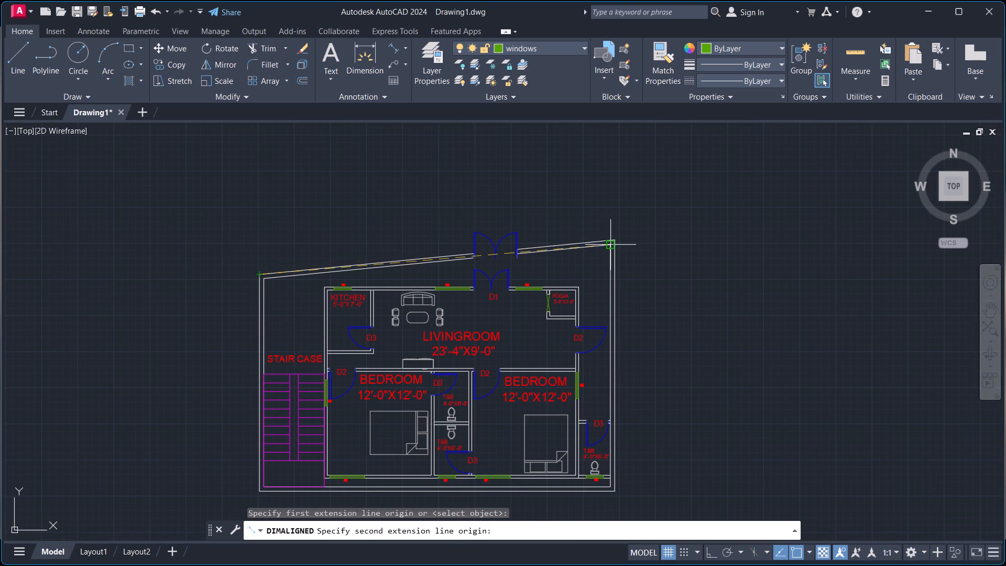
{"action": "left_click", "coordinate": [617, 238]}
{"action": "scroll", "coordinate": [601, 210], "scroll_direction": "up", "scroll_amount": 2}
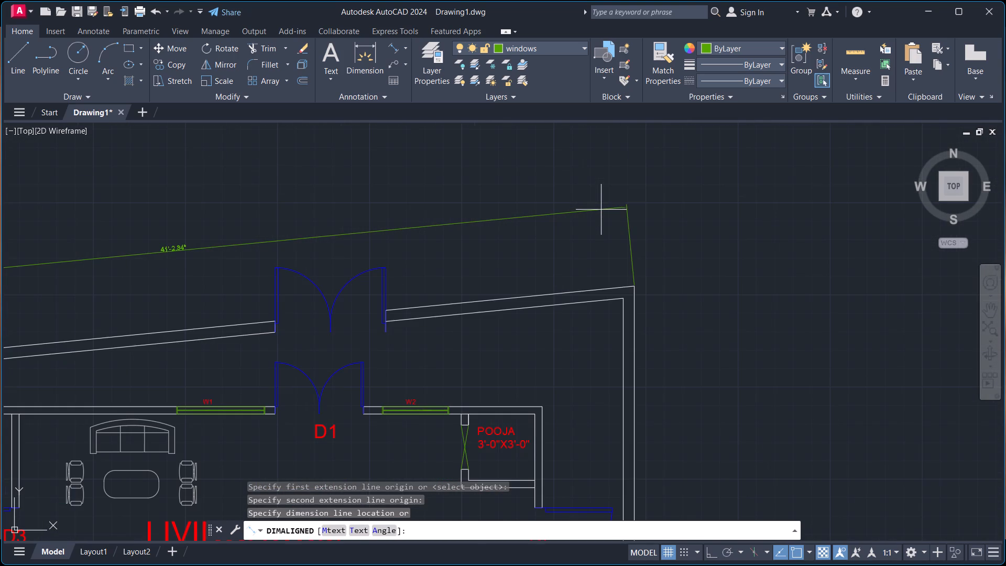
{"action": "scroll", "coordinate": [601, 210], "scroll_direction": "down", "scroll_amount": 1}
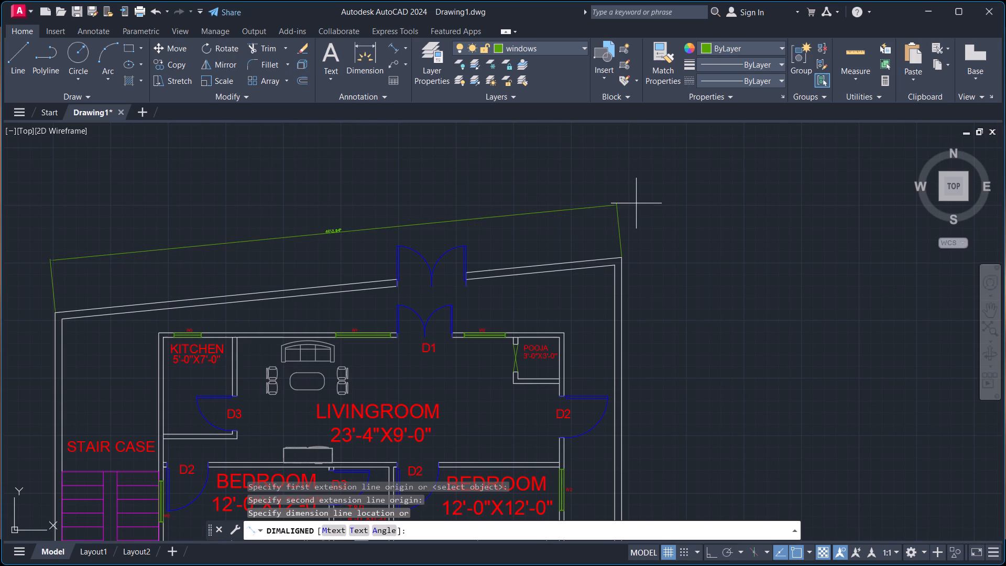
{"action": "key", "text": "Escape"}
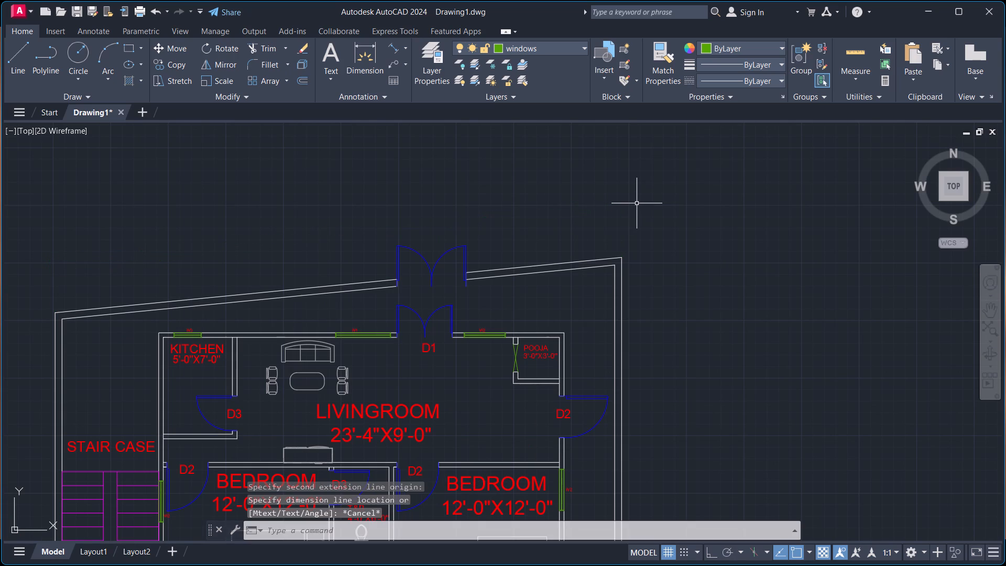
Create a new layer named dimensions.
{"action": "double_click", "coordinate": [422, 52]}
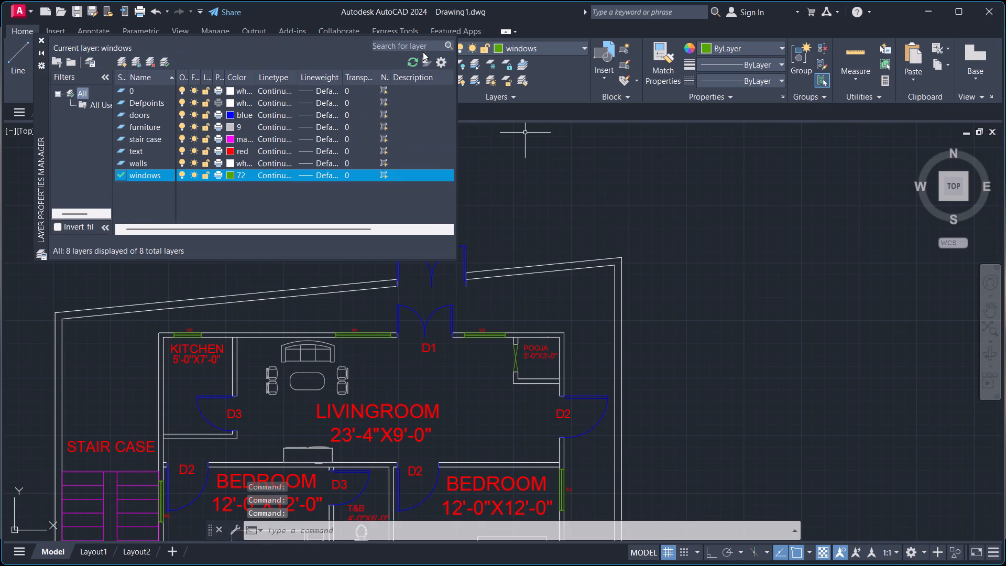
{"action": "left_click", "coordinate": [118, 59]}
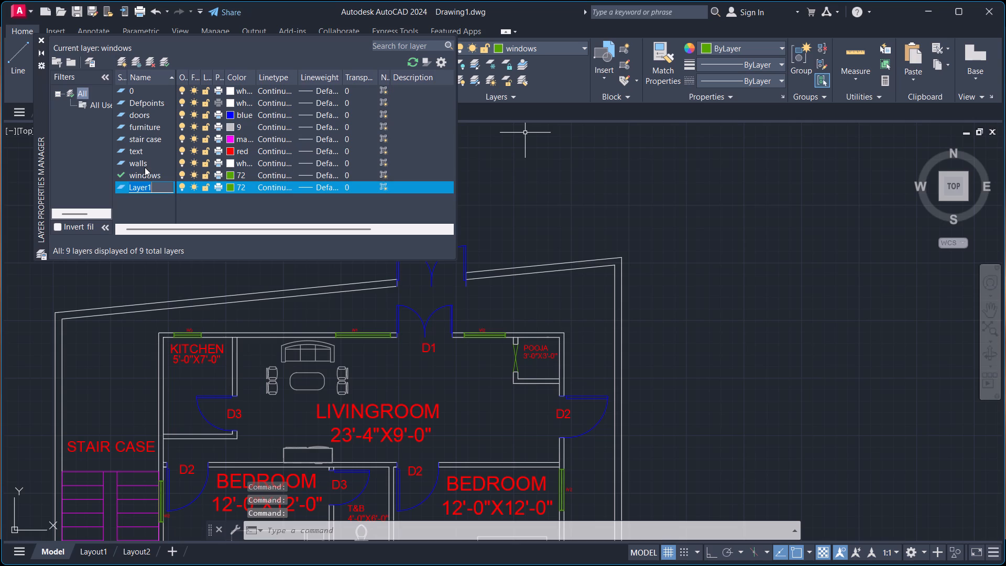
{"action": "key", "text": "BackSpace"}
{"action": "type", "text": "DIMEN"}
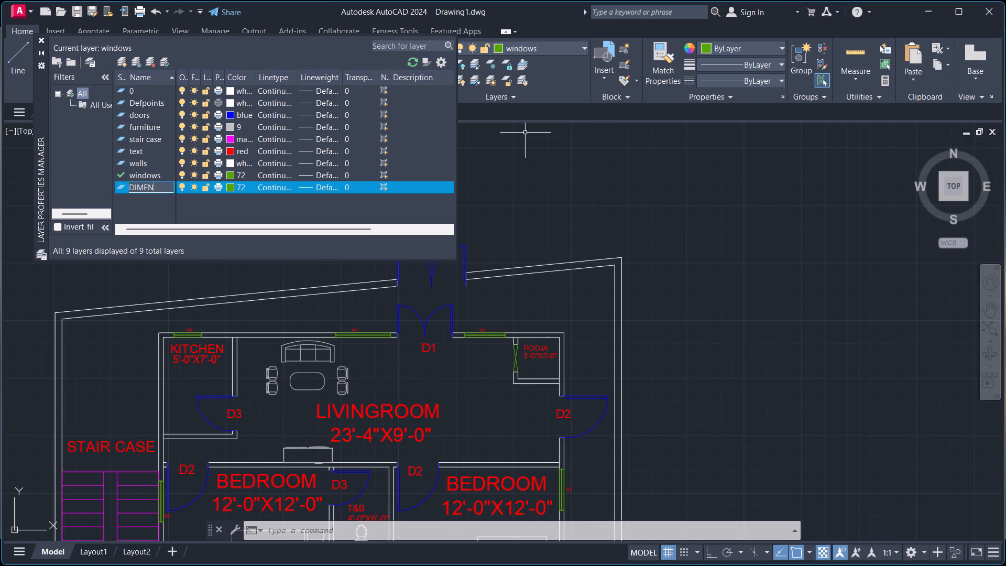
{"action": "key", "text": "BackSpace"}
{"action": "key", "text": "BackSpace"}
{"action": "key", "text": "BackSpace"}
{"action": "key", "text": "BackSpace"}
{"action": "key", "text": "BackSpace"}
{"action": "key", "text": "BackSpace"}
{"action": "key", "text": "BackSpace"}
{"action": "key", "text": "BackSpace"}
{"action": "key", "text": "BackSpace"}
{"action": "key", "text": "BackSpace"}
{"action": "key", "text": "BackSpace"}
{"action": "key", "text": "BackSpace"}
{"action": "type", "text": "dimensions"}
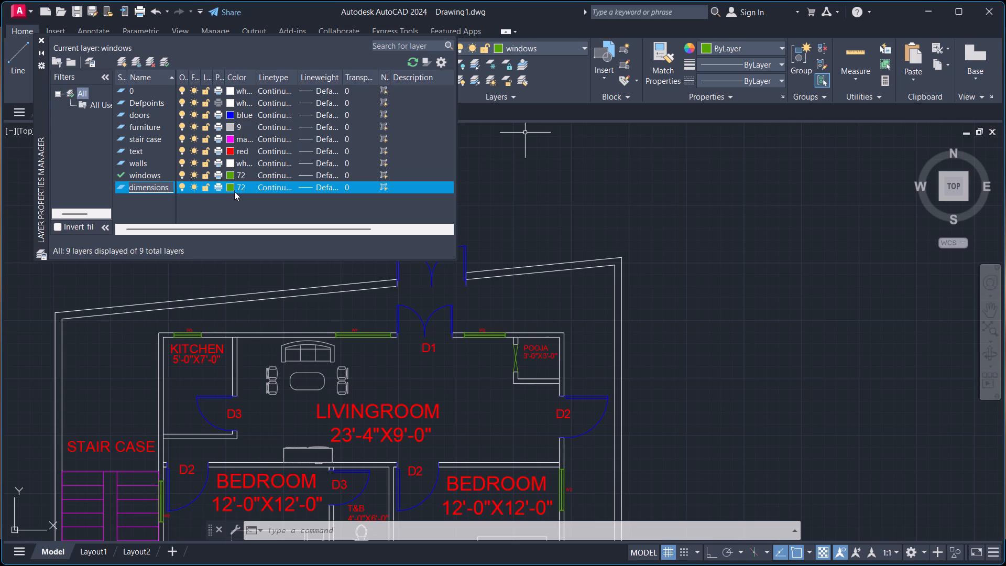
Set the dimensions layer's color to white.
{"action": "left_click", "coordinate": [231, 190]}
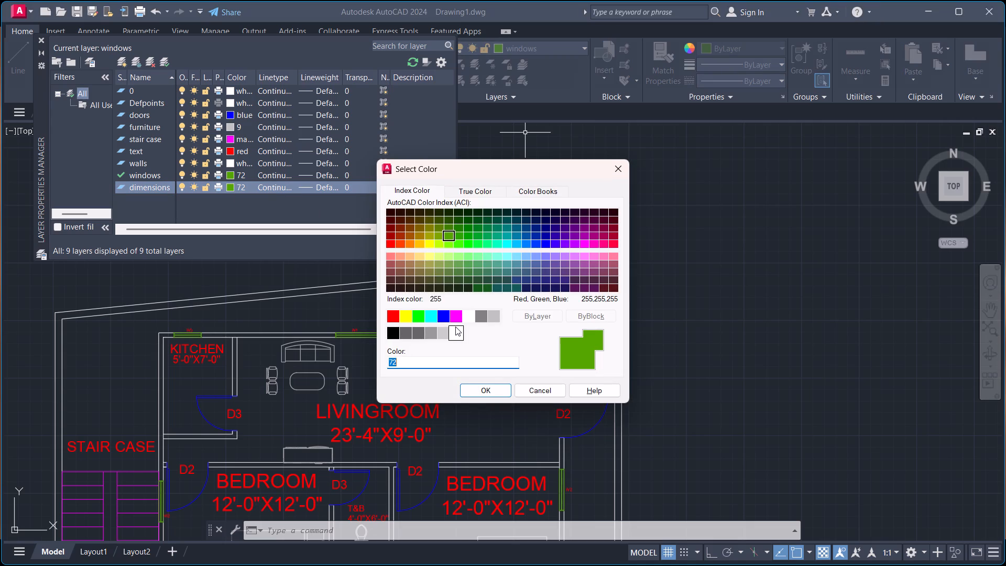
{"action": "left_click", "coordinate": [468, 318]}
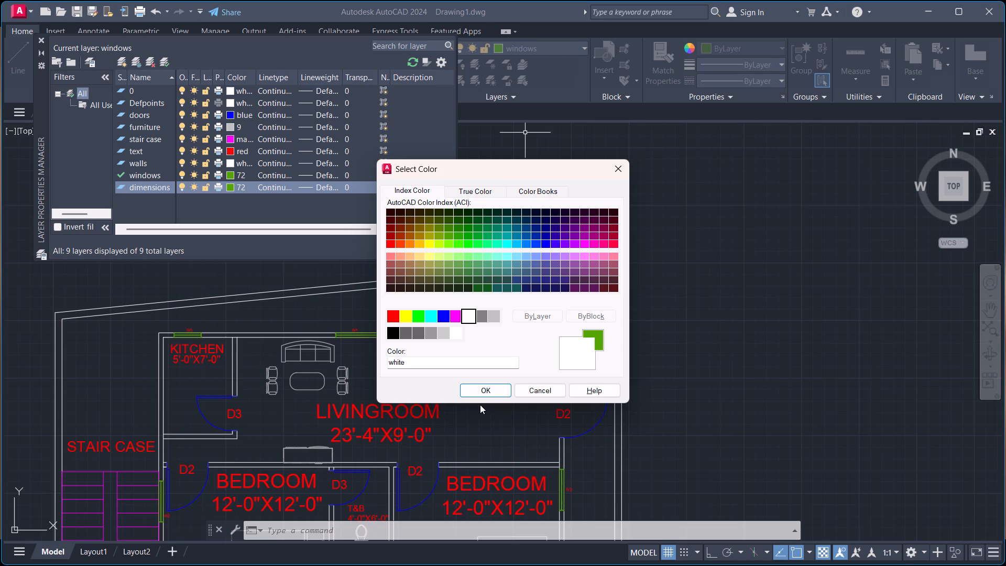
{"action": "left_click", "coordinate": [482, 392]}
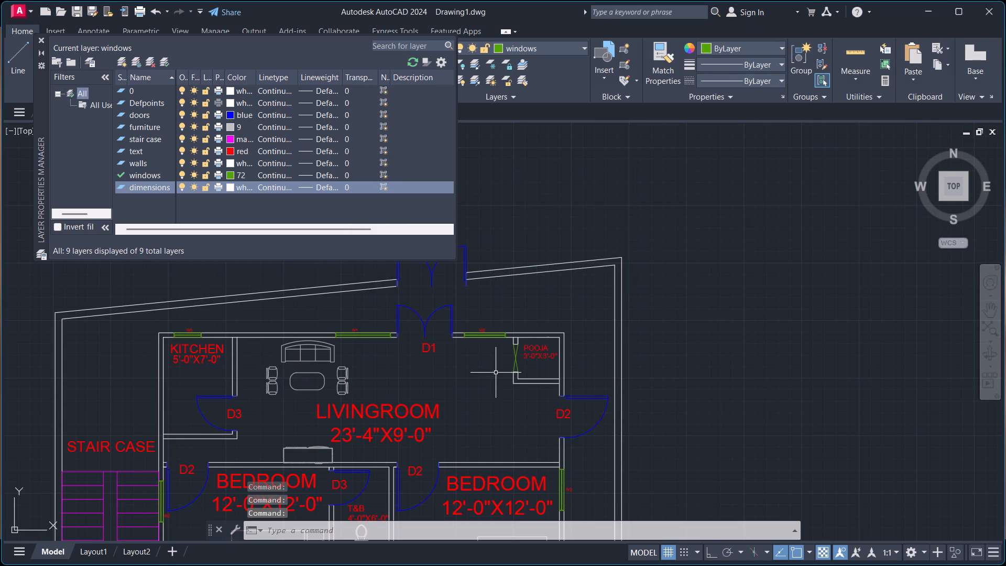
Make the dimensions layer current and close the layer manager.
{"action": "left_click", "coordinate": [163, 61]}
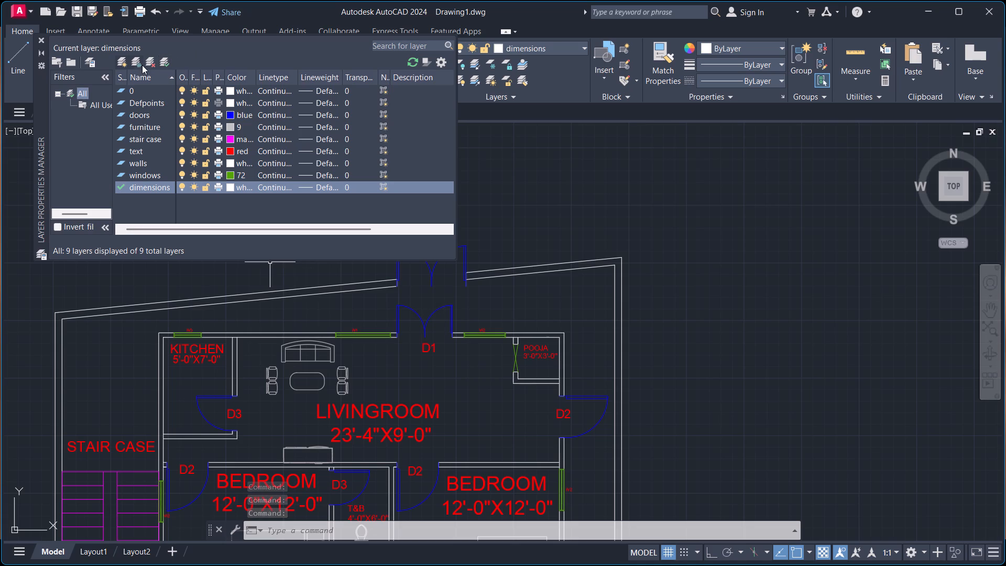
{"action": "left_click", "coordinate": [161, 59]}
{"action": "left_click", "coordinate": [42, 37]}
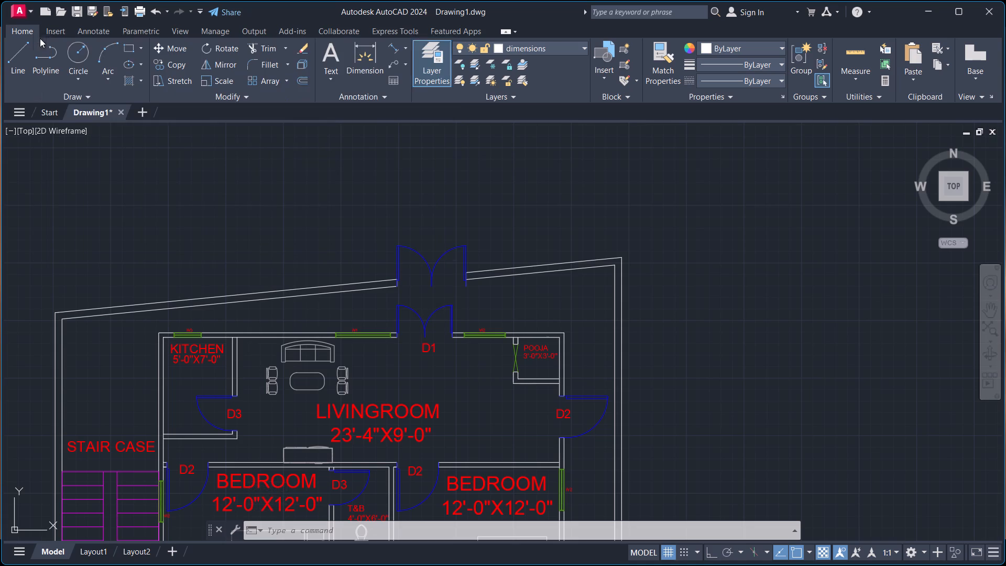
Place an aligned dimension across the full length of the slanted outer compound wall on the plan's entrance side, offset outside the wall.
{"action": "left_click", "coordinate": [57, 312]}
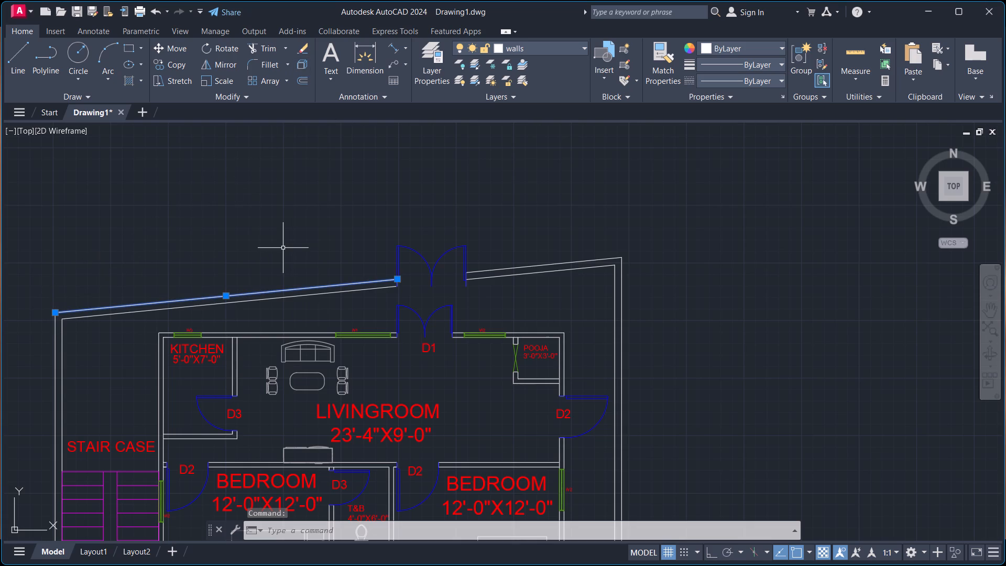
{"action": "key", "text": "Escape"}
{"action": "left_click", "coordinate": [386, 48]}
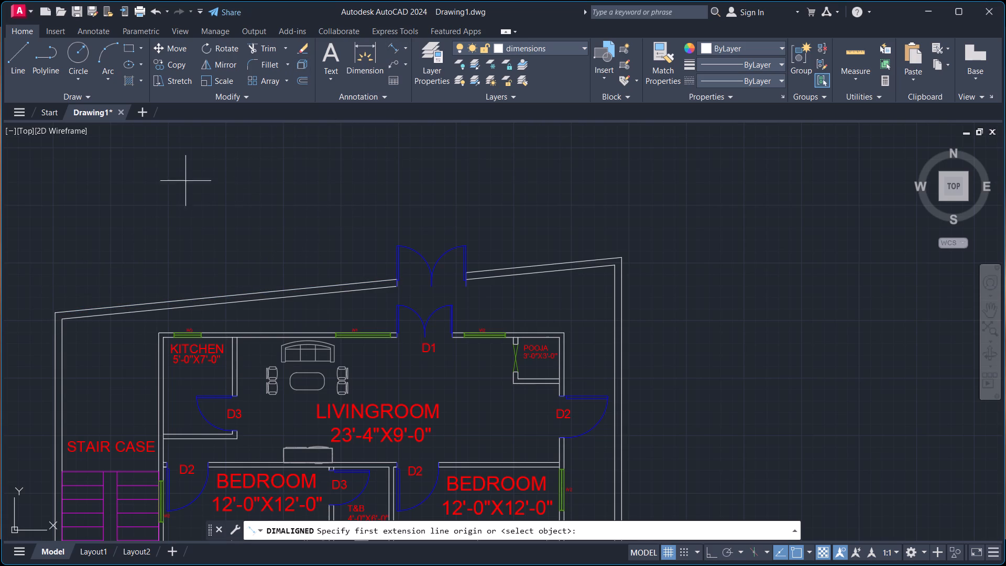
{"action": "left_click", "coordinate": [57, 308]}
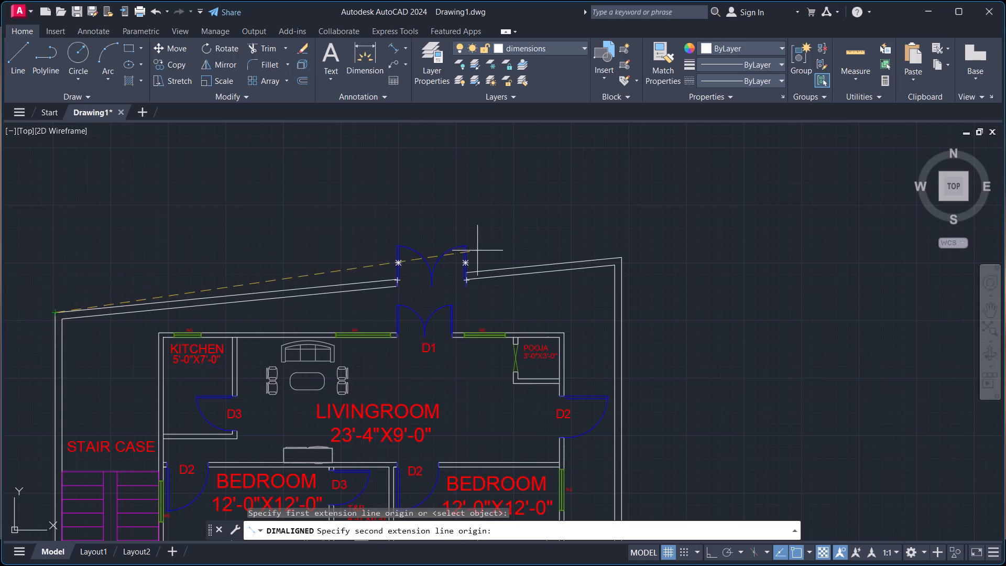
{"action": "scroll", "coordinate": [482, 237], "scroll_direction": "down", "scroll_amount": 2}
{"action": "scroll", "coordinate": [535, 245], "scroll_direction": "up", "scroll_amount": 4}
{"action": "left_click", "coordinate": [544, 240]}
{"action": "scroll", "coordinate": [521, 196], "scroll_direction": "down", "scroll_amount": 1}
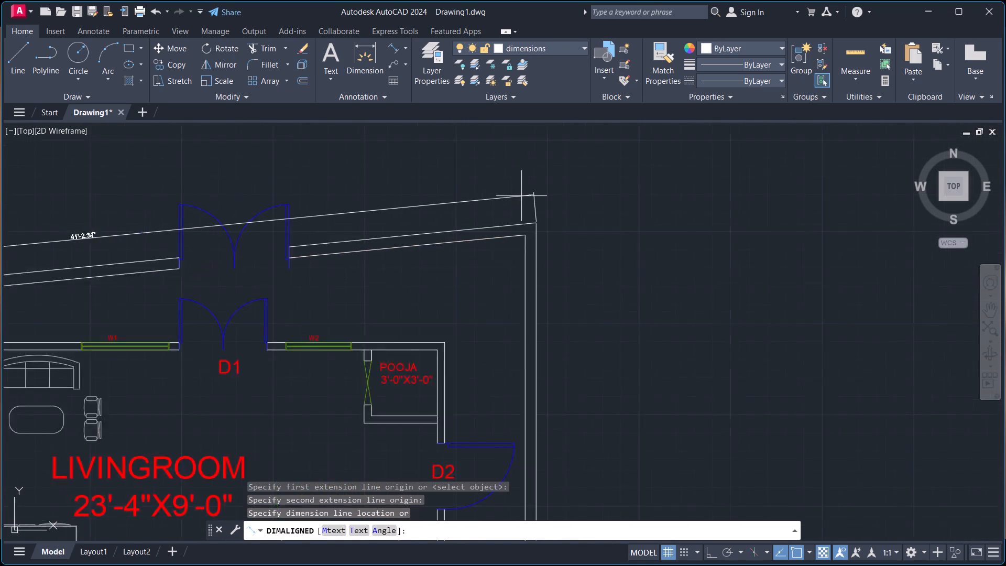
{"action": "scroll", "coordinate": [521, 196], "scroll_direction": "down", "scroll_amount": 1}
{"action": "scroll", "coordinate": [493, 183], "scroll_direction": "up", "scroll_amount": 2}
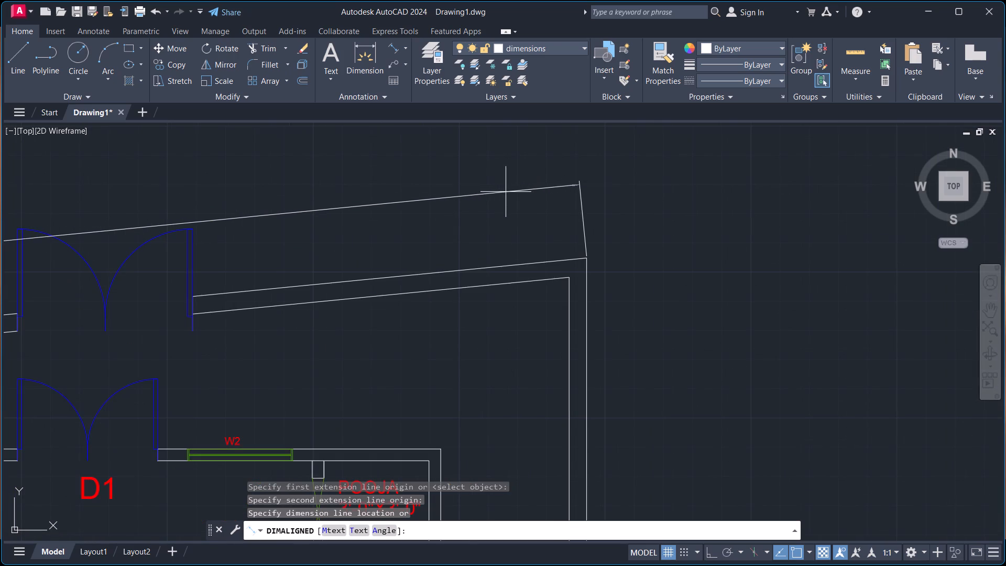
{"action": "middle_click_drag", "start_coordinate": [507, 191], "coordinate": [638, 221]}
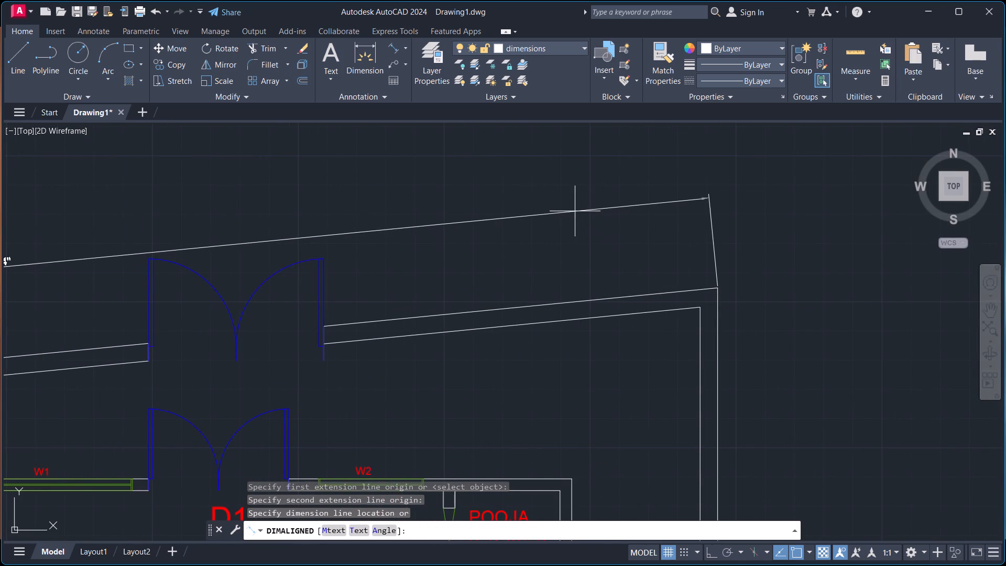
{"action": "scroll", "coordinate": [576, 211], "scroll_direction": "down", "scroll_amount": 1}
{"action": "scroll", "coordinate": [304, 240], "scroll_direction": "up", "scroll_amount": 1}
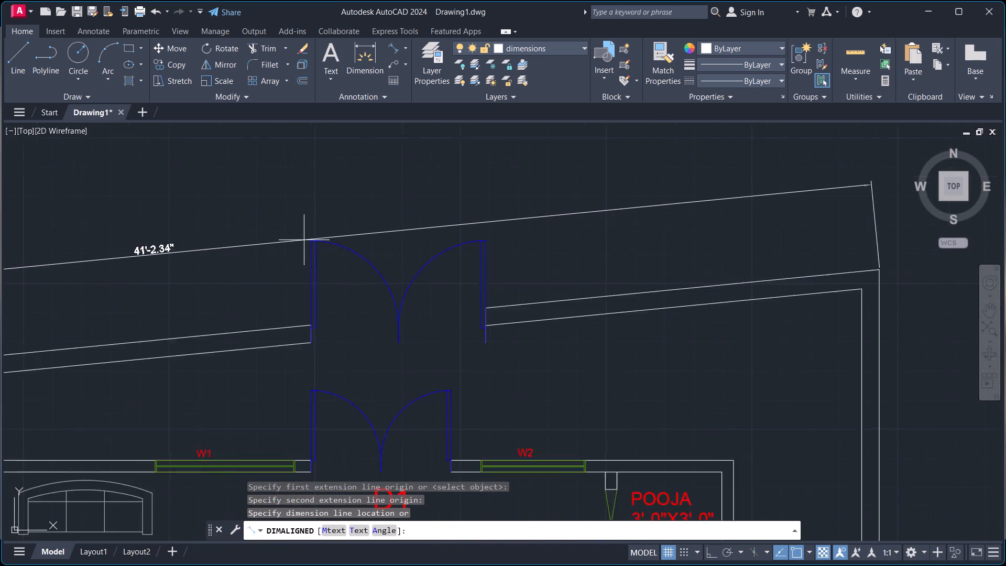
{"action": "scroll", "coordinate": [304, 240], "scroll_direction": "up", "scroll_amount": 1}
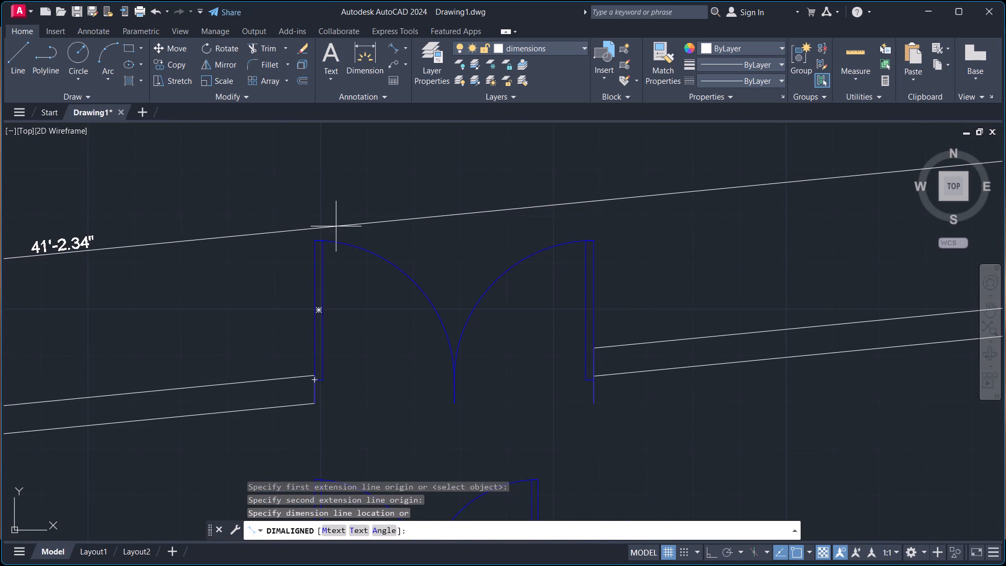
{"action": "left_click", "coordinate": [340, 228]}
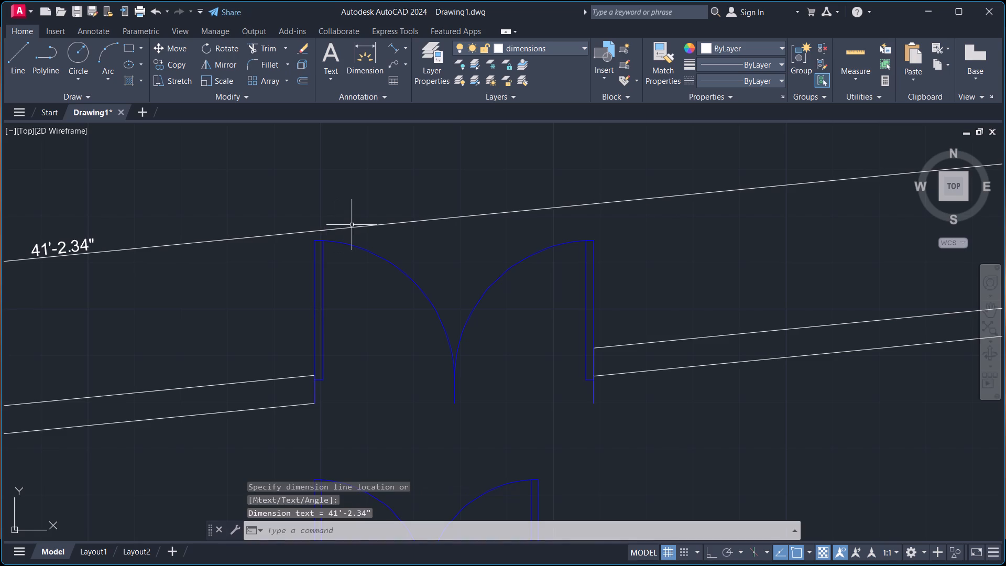
Change the ISO-25 dimension style's linear unit format to Architectural and set the style current.
{"action": "key", "text": "d"}
{"action": "key", "text": "Return"}
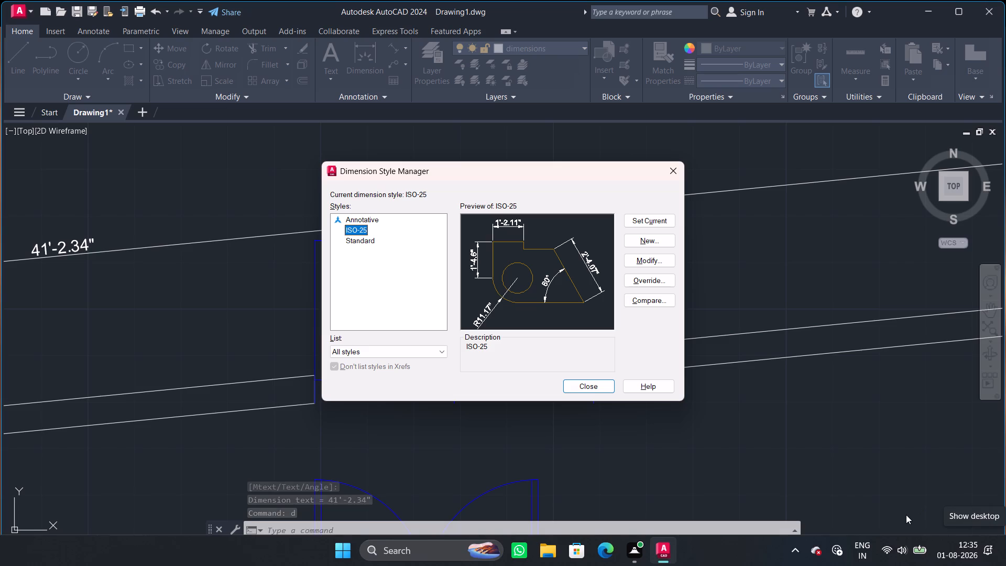
{"action": "left_click", "coordinate": [650, 259]}
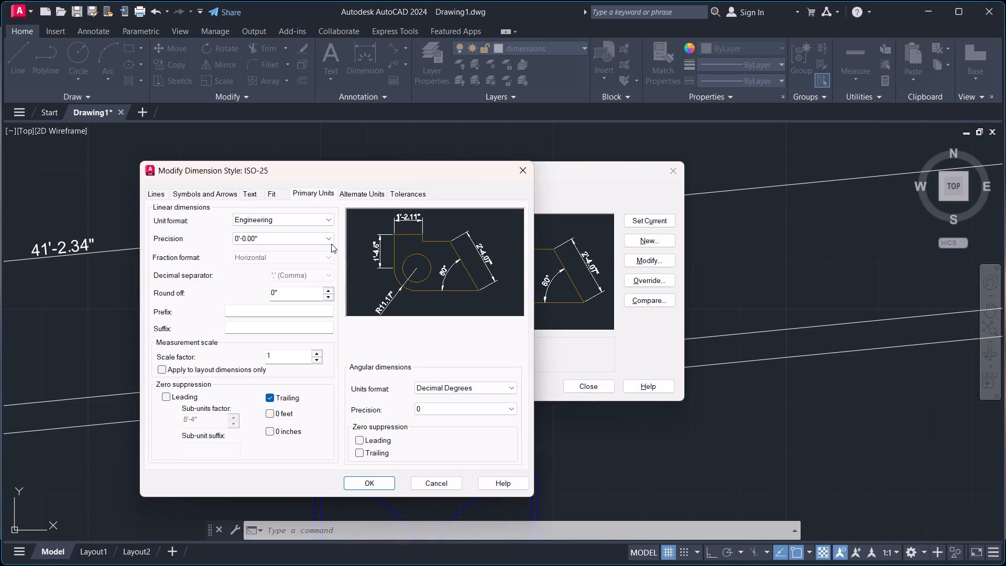
{"action": "left_click", "coordinate": [318, 221]}
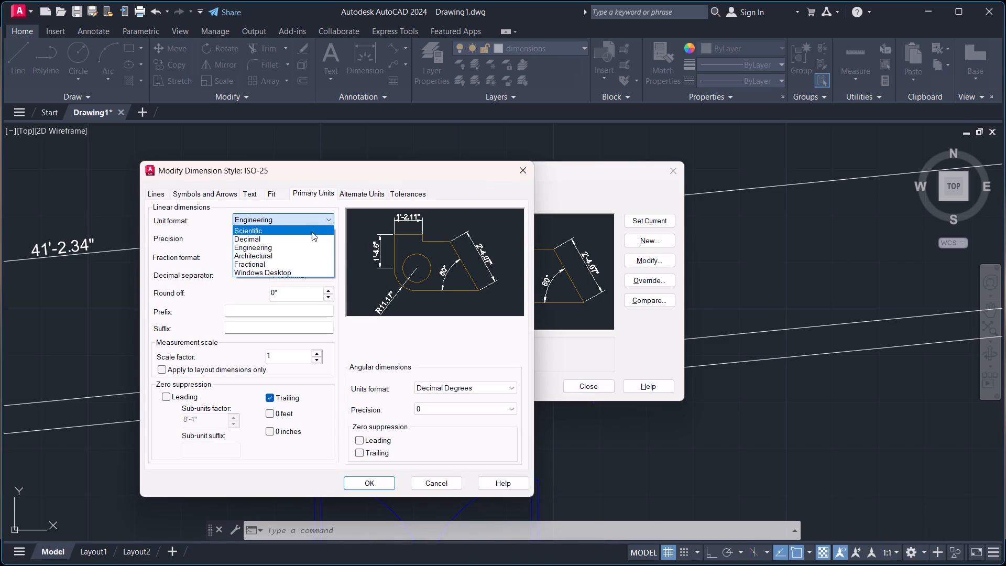
{"action": "left_click", "coordinate": [294, 252]}
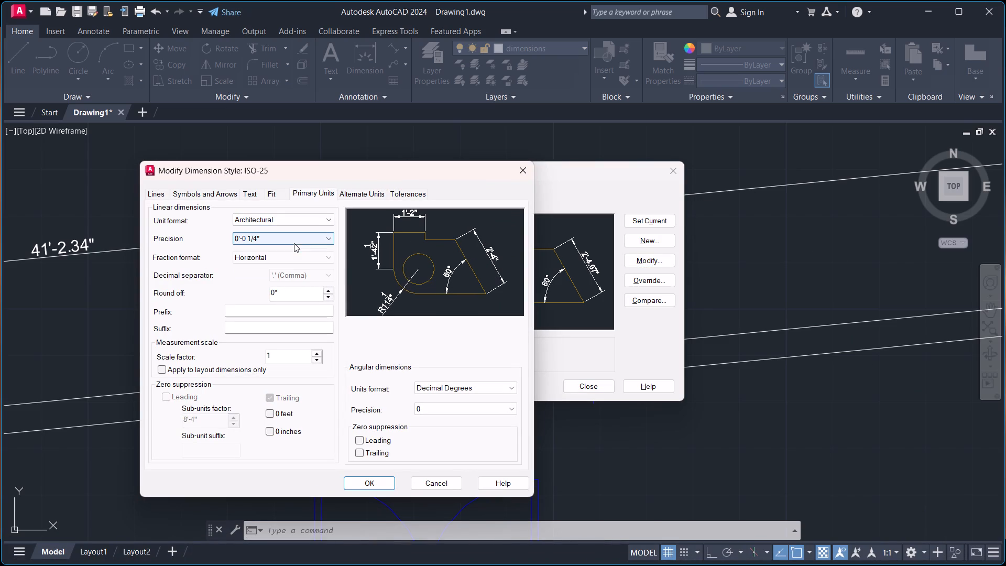
{"action": "left_click", "coordinate": [381, 481]}
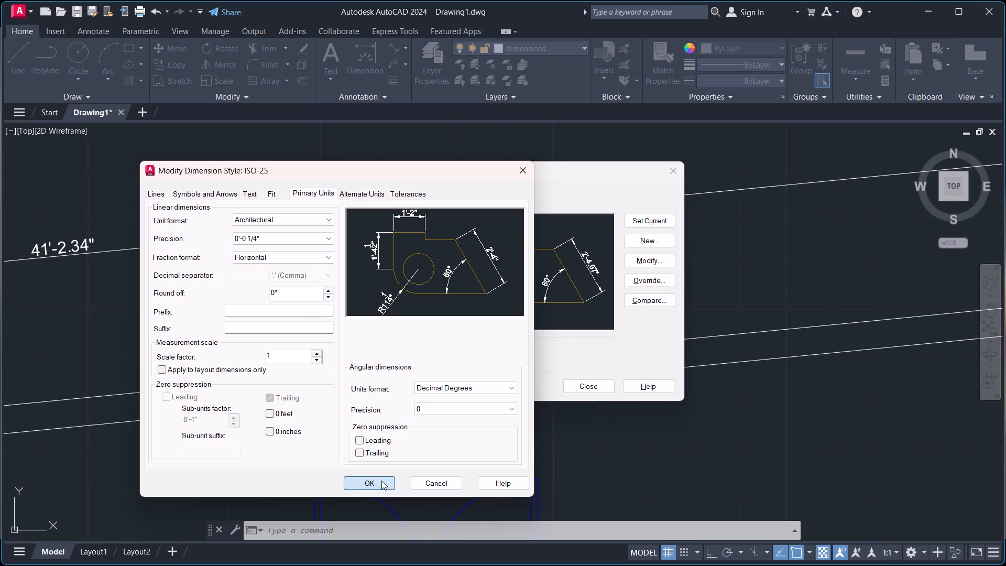
{"action": "left_click", "coordinate": [650, 220]}
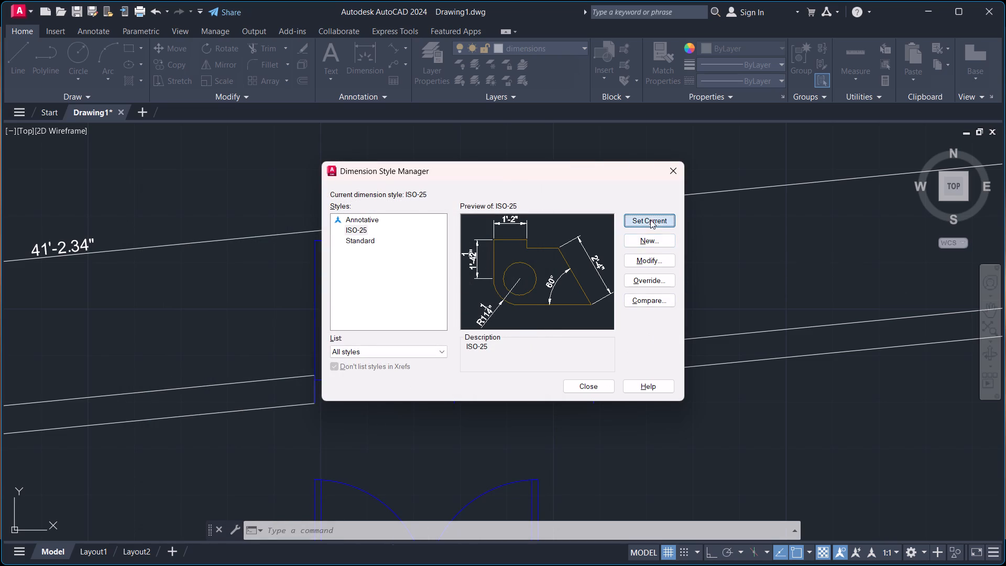
{"action": "left_click", "coordinate": [587, 385]}
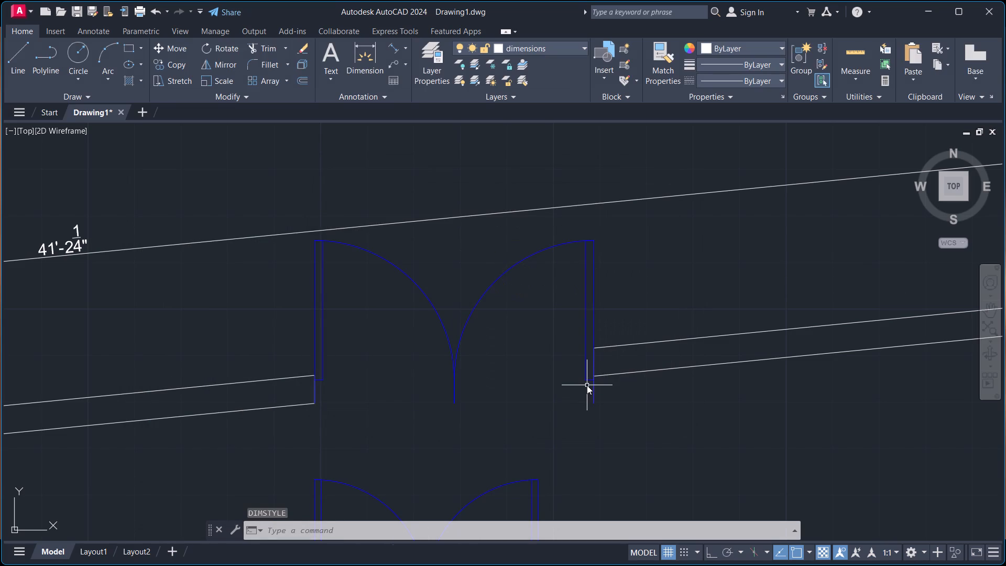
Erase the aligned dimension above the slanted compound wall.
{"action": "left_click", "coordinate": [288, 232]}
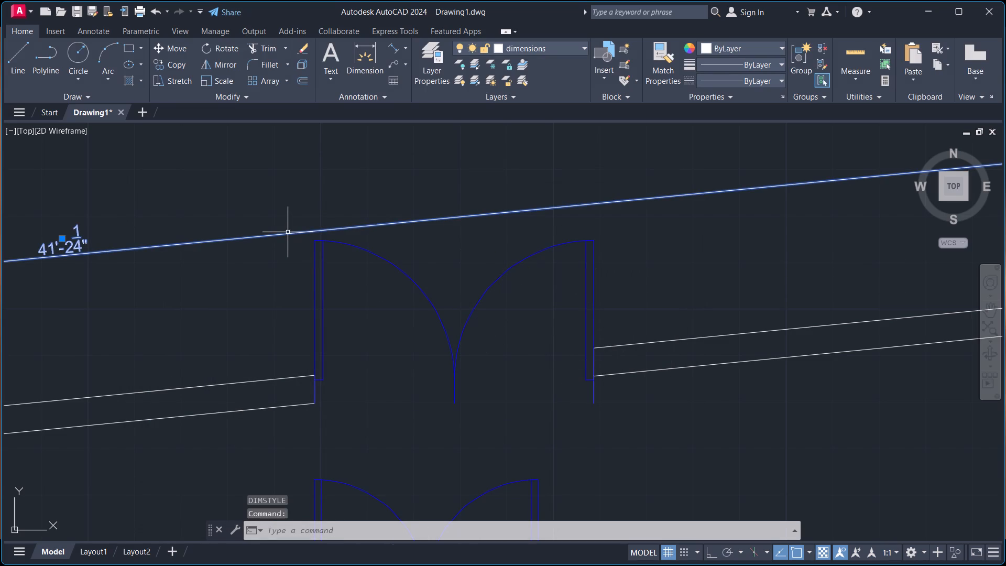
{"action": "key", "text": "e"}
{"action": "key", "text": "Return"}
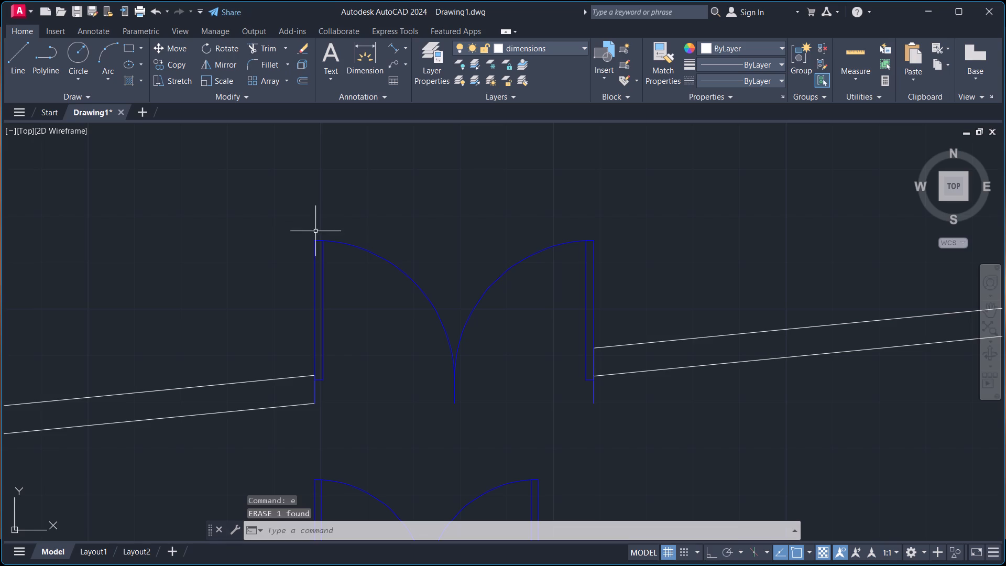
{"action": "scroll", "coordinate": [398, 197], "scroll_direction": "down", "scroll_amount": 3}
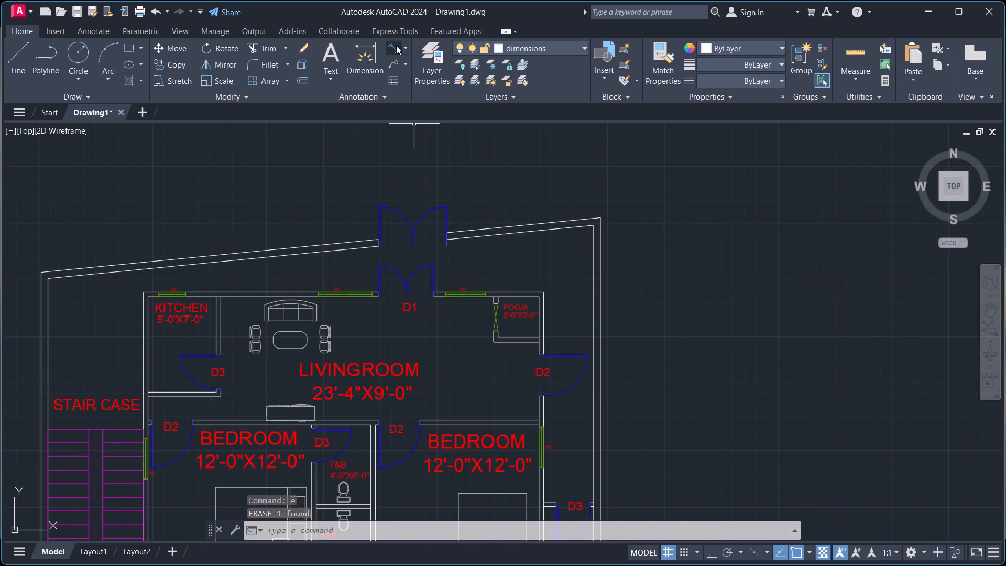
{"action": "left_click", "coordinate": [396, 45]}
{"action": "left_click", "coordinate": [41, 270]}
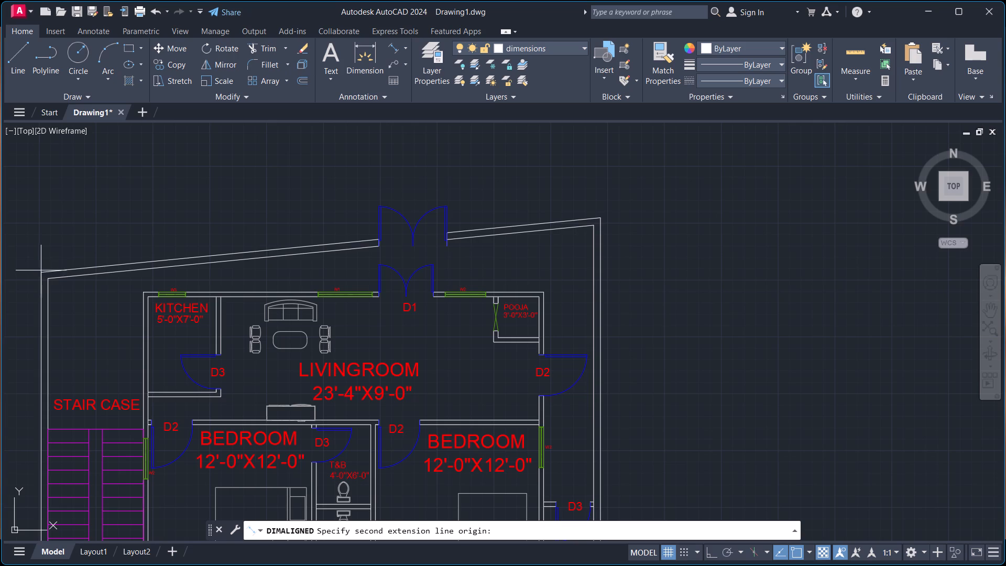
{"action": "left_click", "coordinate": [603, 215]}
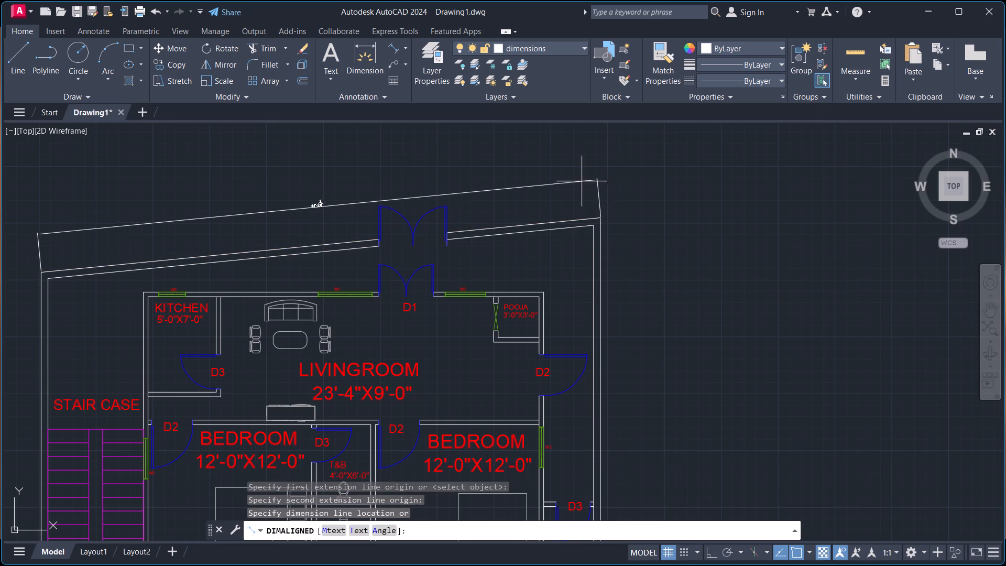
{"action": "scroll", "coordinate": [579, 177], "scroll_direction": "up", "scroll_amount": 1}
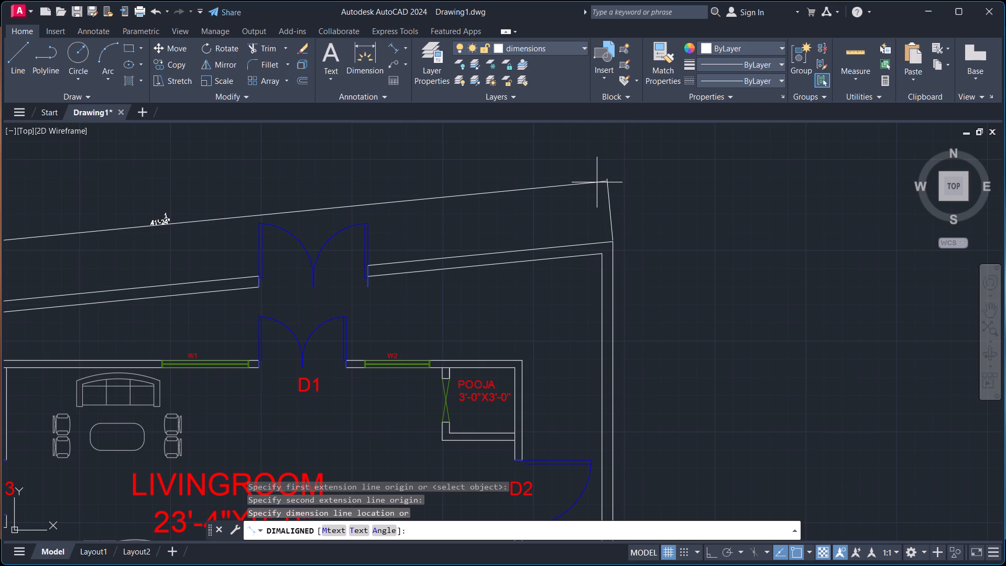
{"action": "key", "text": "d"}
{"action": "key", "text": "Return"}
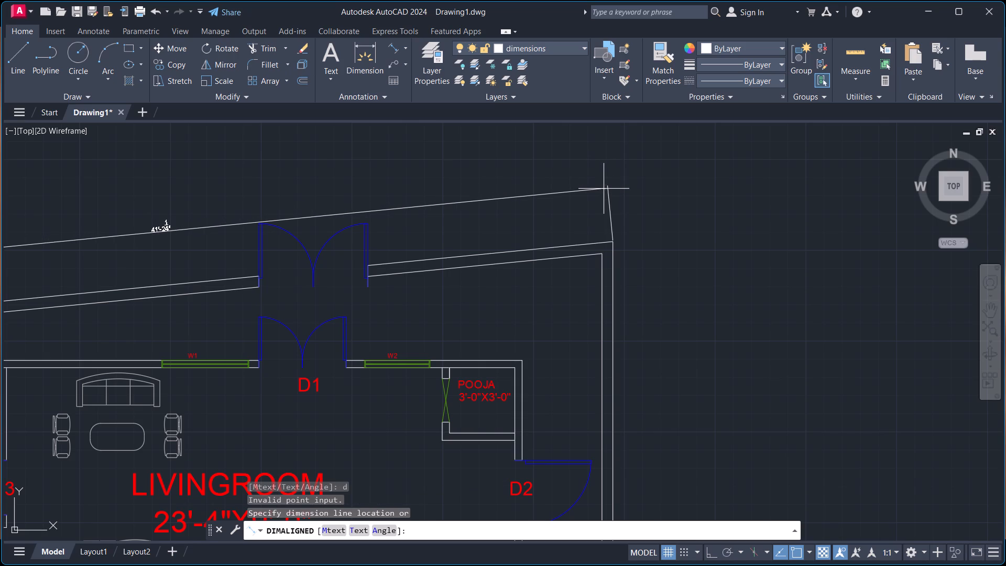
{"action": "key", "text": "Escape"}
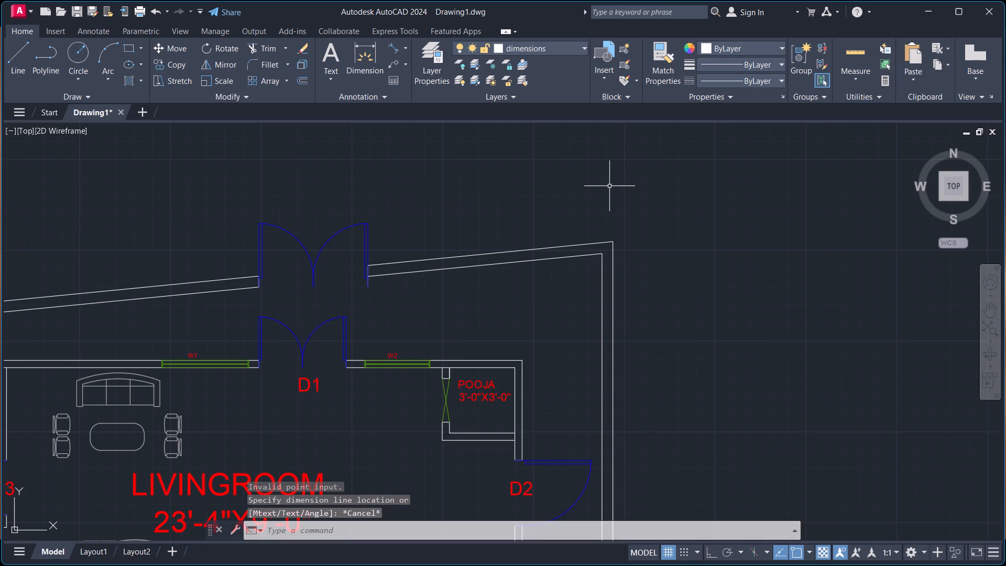
Set the ISO-25 dimension style's linear precision to 0'-0" and set the style current.
{"action": "key", "text": "d"}
{"action": "key", "text": "Return"}
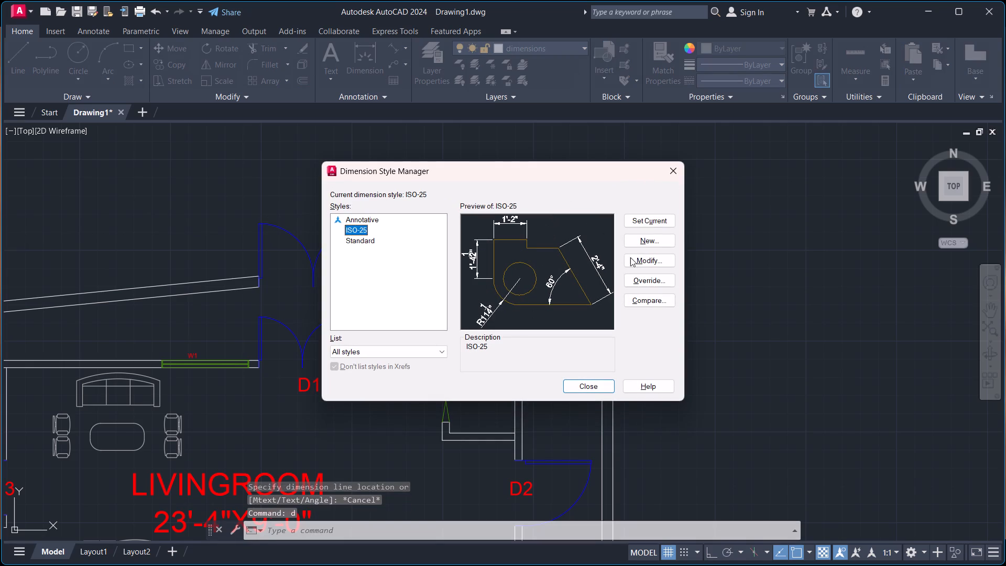
{"action": "left_click", "coordinate": [651, 262]}
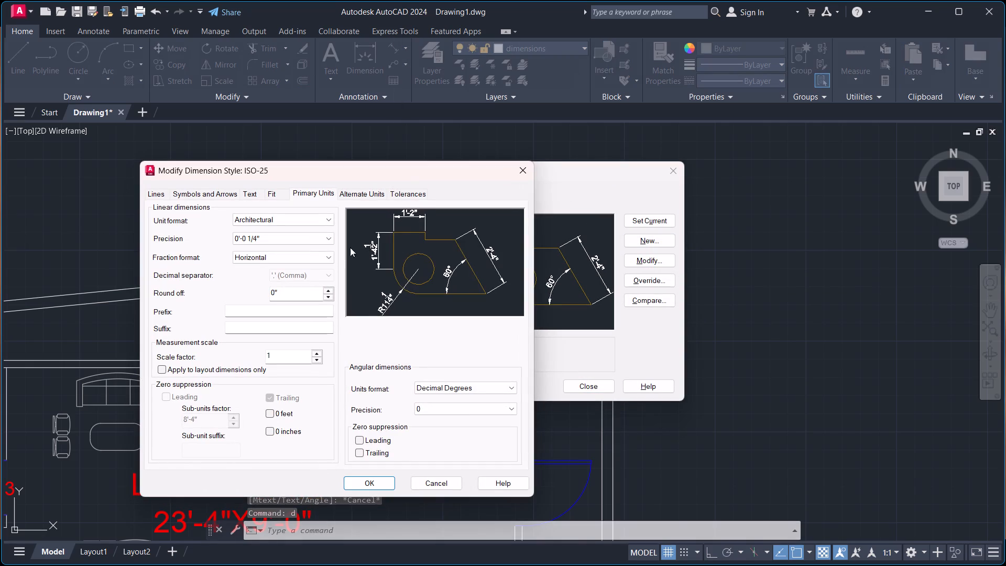
{"action": "left_click", "coordinate": [312, 236]}
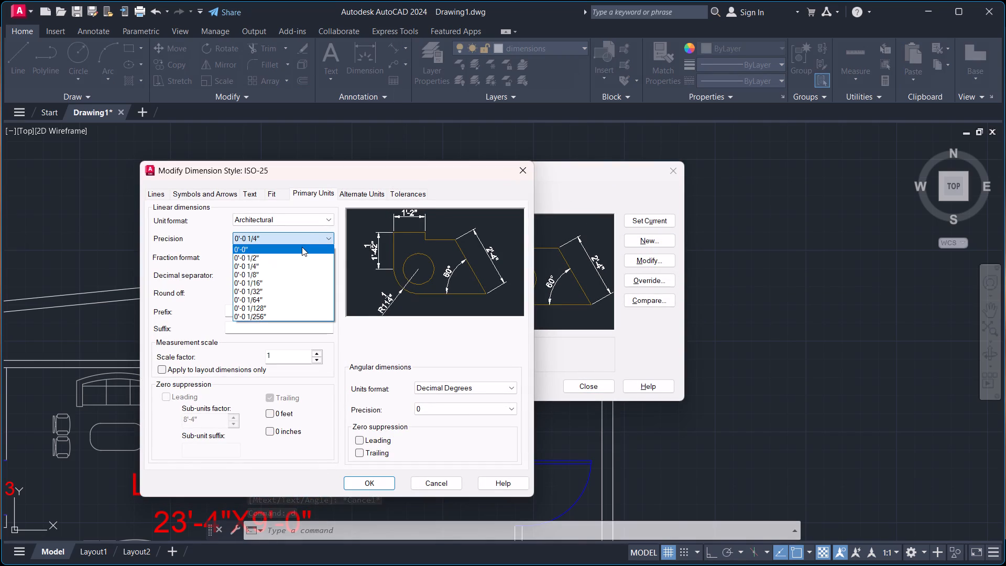
{"action": "left_click", "coordinate": [277, 244]}
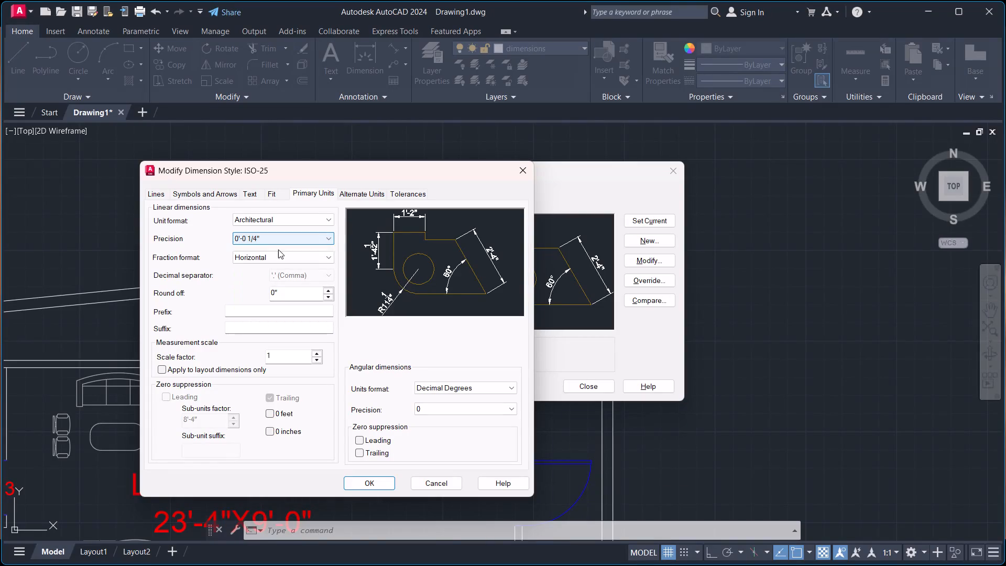
{"action": "left_click", "coordinate": [303, 235]}
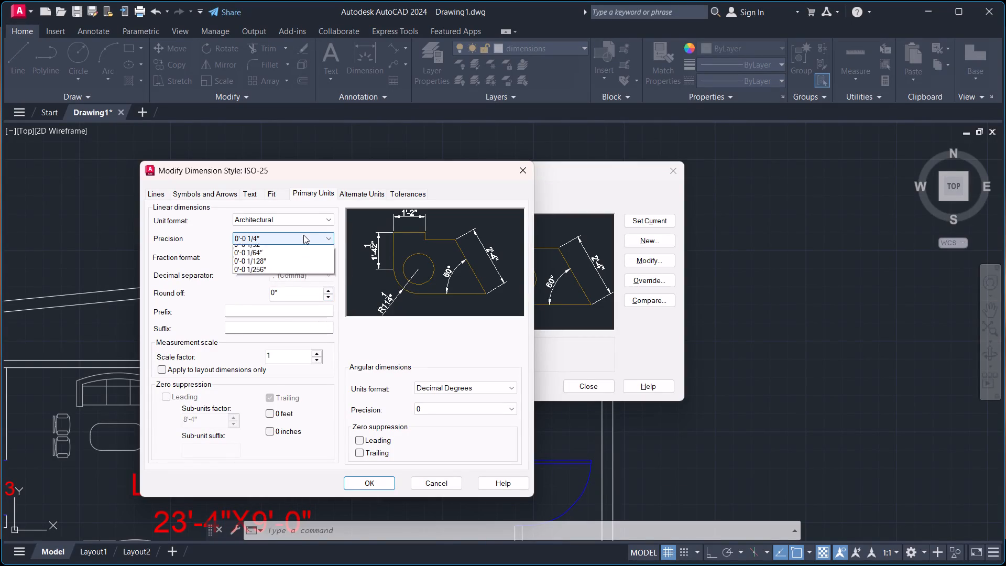
{"action": "left_click", "coordinate": [279, 248]}
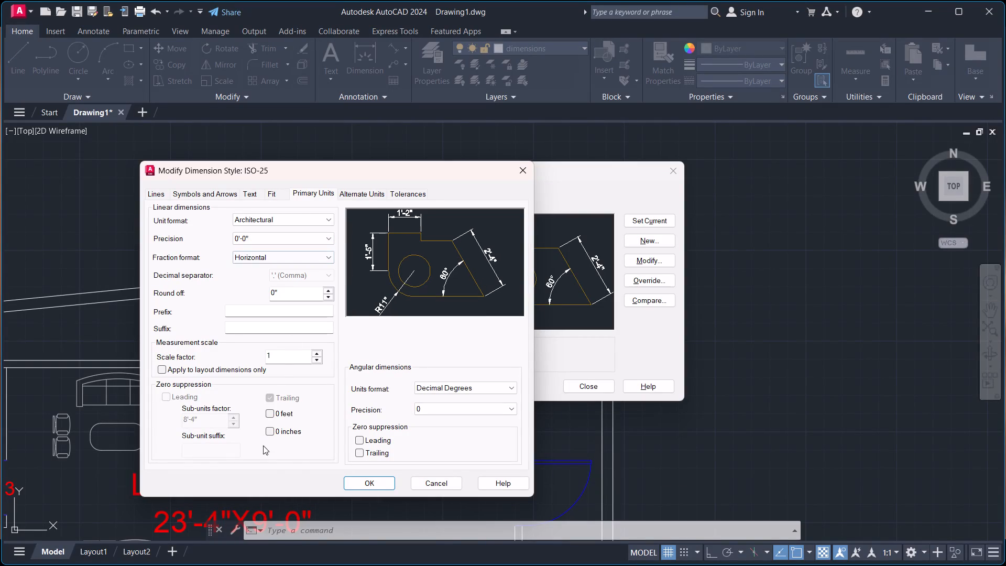
{"action": "left_click", "coordinate": [367, 479]}
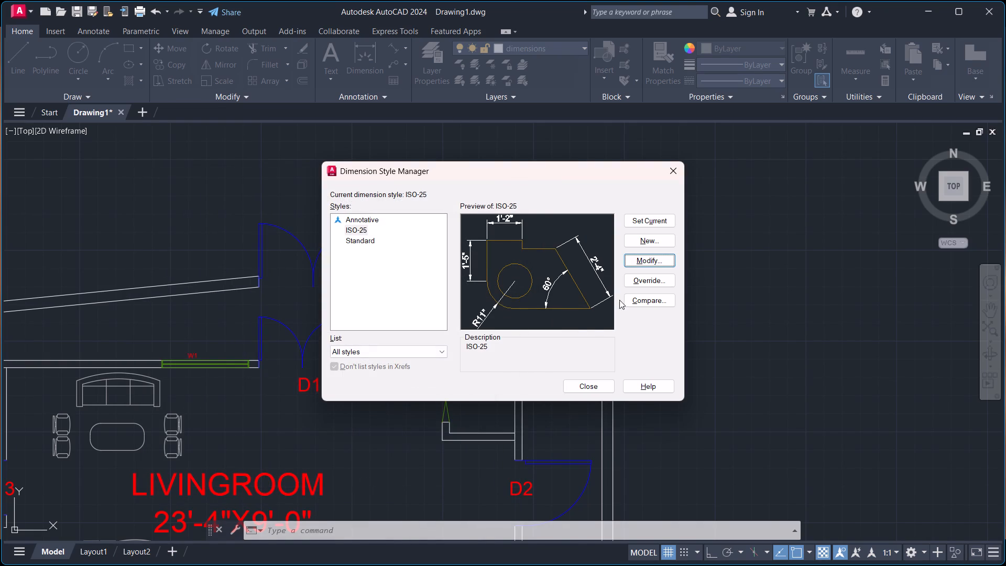
{"action": "left_click", "coordinate": [660, 217]}
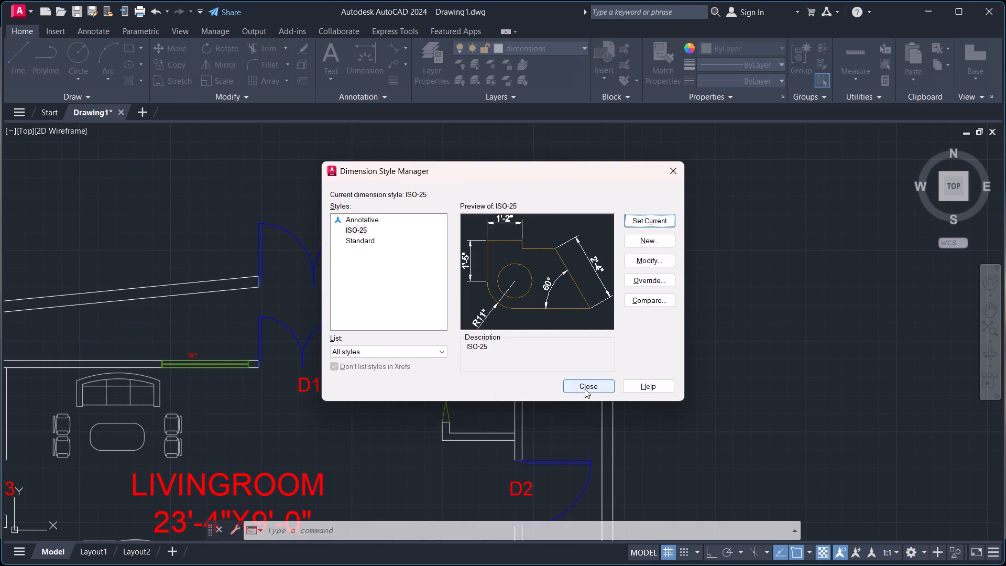
Place an aligned dimension along the full outer face of the slanted entrance-side compound wall, offset outside the wall.
{"action": "left_click", "coordinate": [585, 387]}
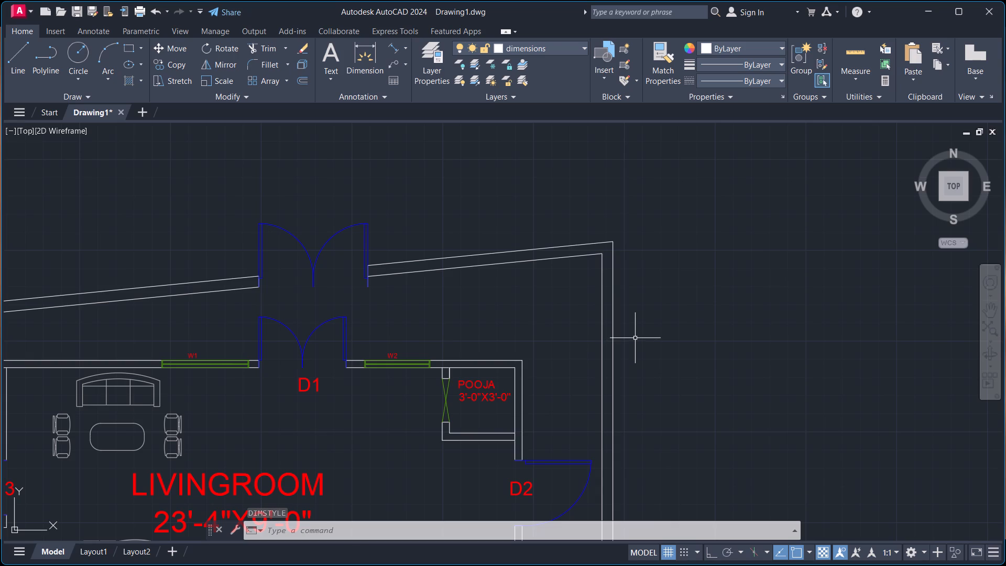
{"action": "scroll", "coordinate": [644, 332], "scroll_direction": "down", "scroll_amount": 2}
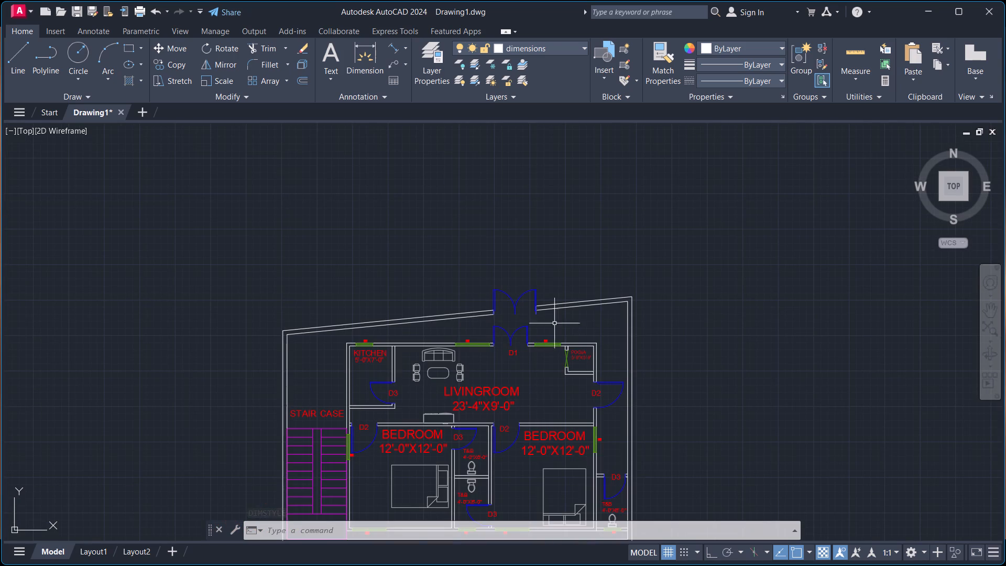
{"action": "left_click", "coordinate": [391, 43]}
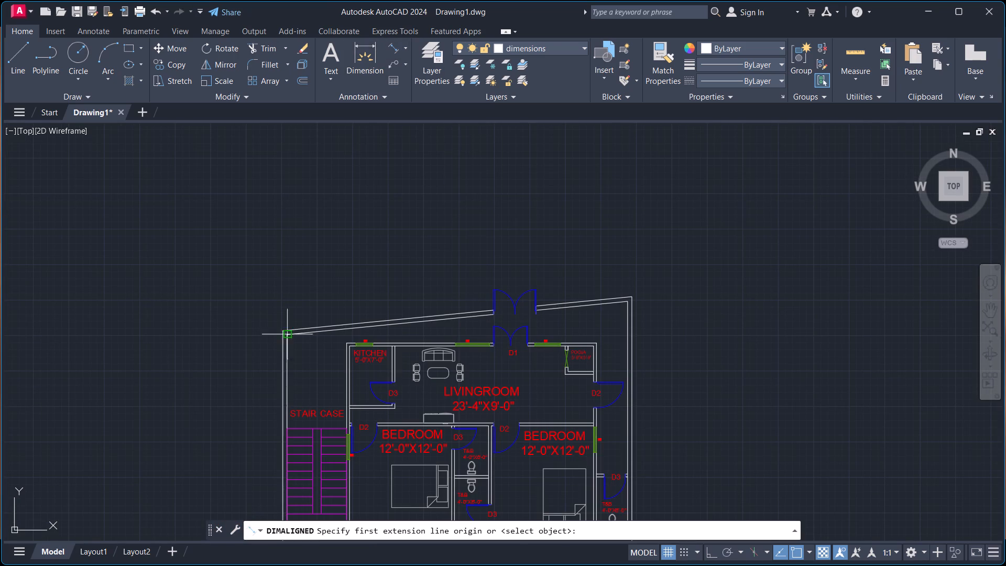
{"action": "left_click", "coordinate": [282, 324]}
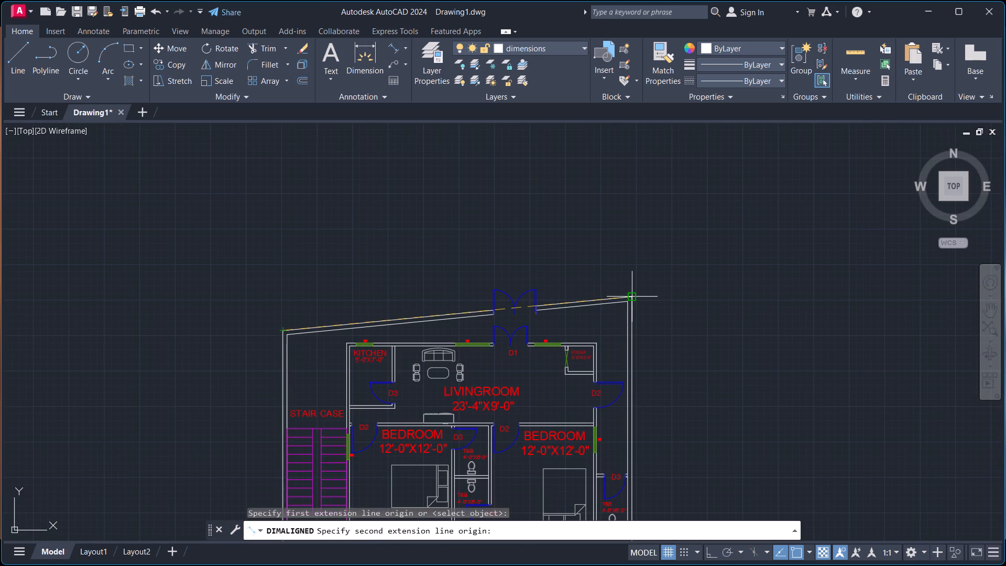
{"action": "left_click", "coordinate": [629, 293]}
{"action": "scroll", "coordinate": [603, 263], "scroll_direction": "up", "scroll_amount": 2}
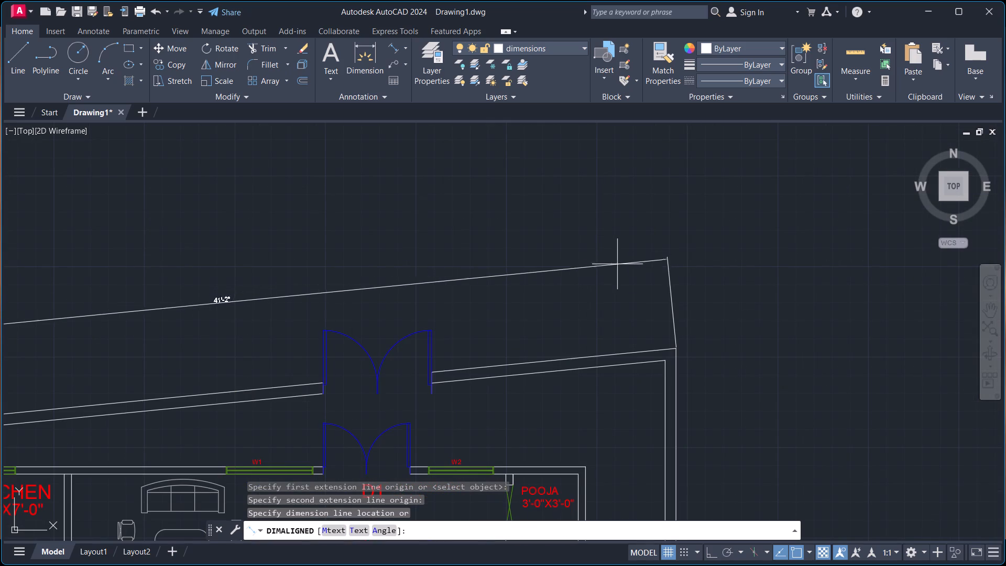
{"action": "left_click", "coordinate": [611, 295]}
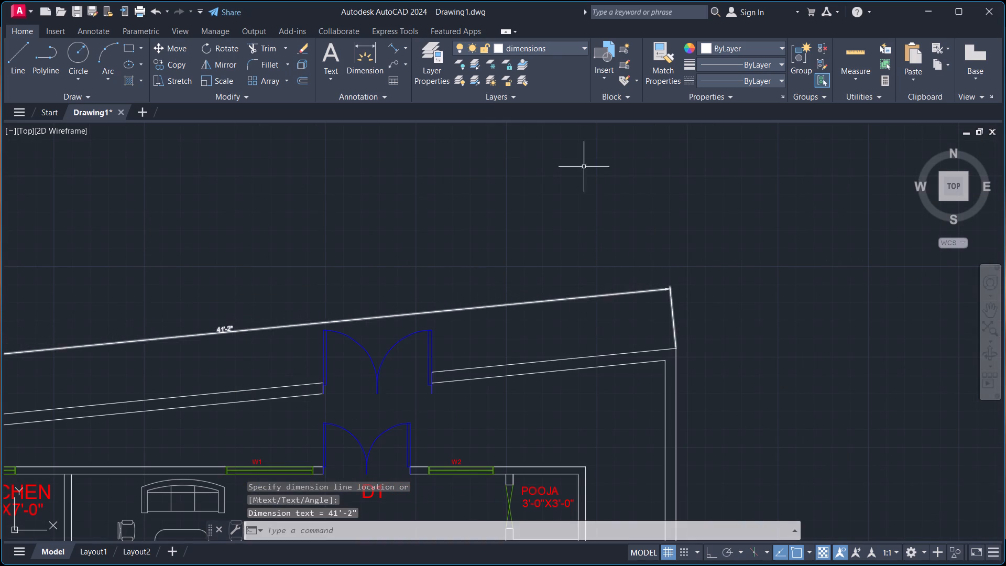
Add a vertical linear dimension along the full outer compound wall on the pooja room side, offset outside the wall.
{"action": "left_click", "coordinate": [396, 46]}
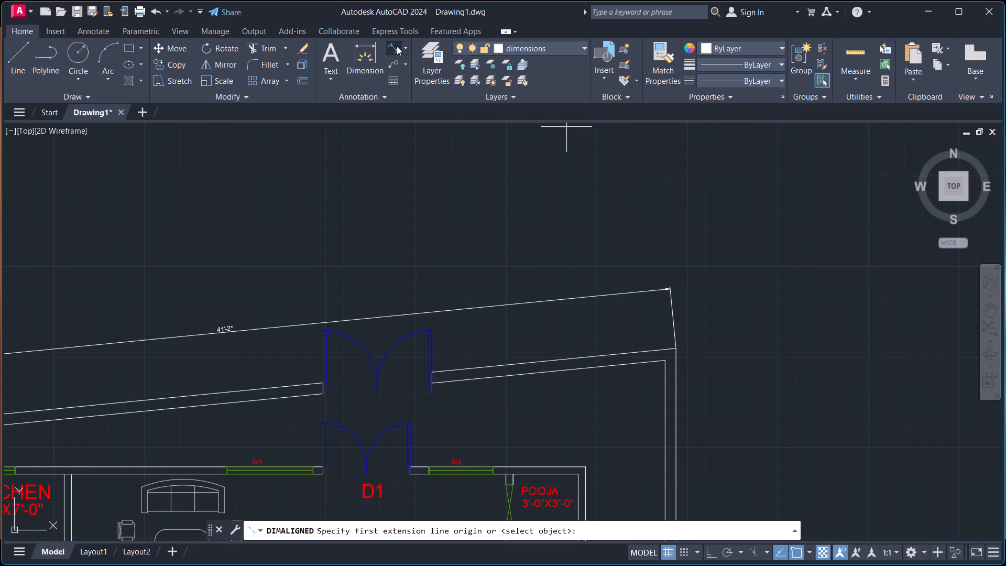
{"action": "left_click", "coordinate": [403, 46]}
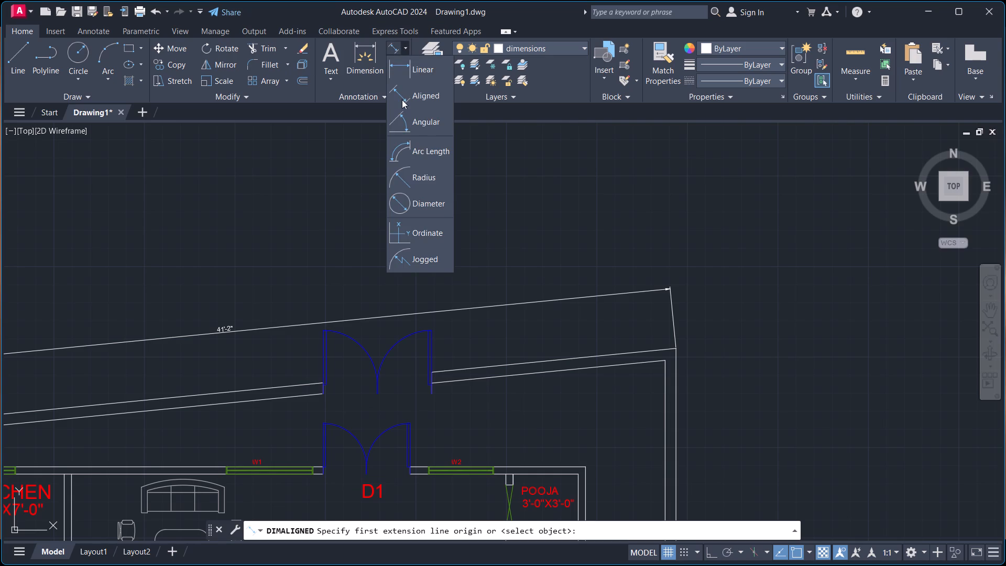
{"action": "left_click", "coordinate": [415, 71]}
{"action": "scroll", "coordinate": [463, 105], "scroll_direction": "down", "scroll_amount": 5}
{"action": "scroll", "coordinate": [493, 158], "scroll_direction": "down", "scroll_amount": 1}
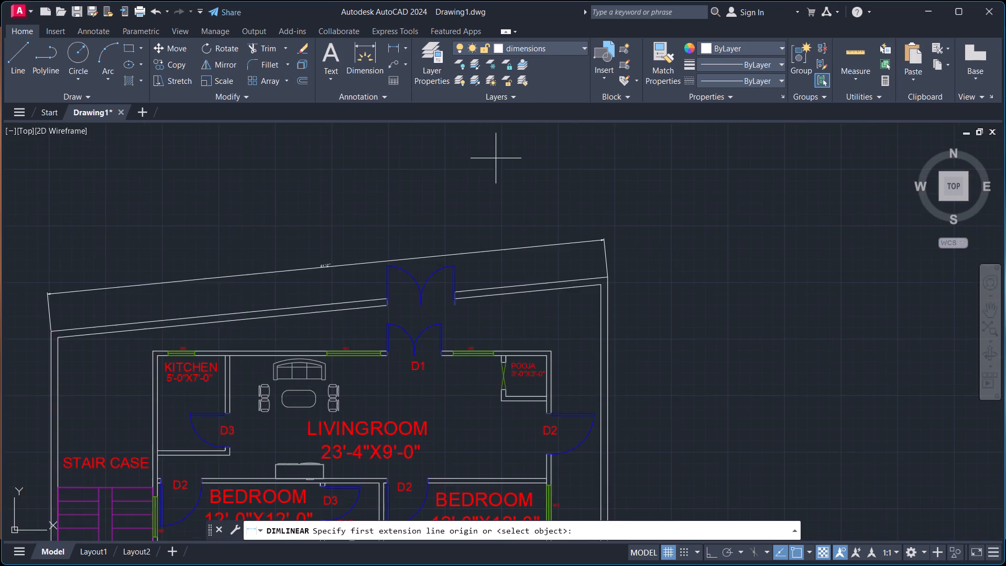
{"action": "scroll", "coordinate": [497, 156], "scroll_direction": "down", "scroll_amount": 3}
{"action": "scroll", "coordinate": [538, 186], "scroll_direction": "up", "scroll_amount": 2}
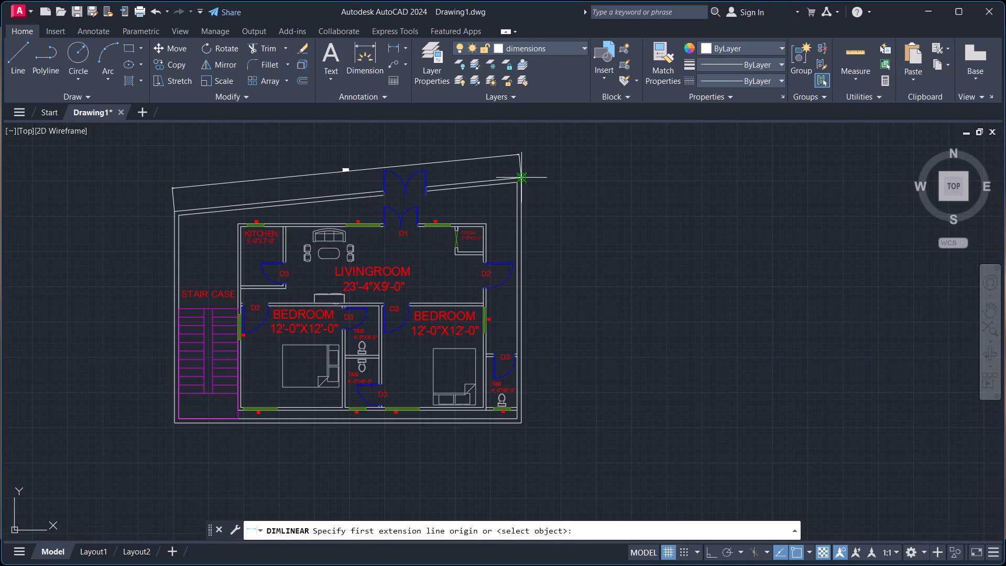
{"action": "left_click", "coordinate": [521, 179]}
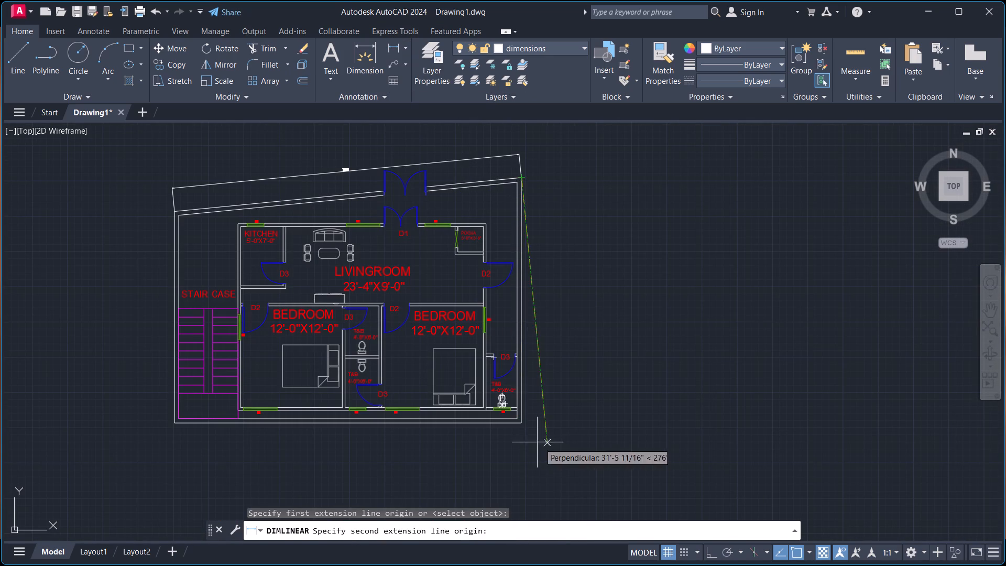
{"action": "left_click", "coordinate": [526, 426]}
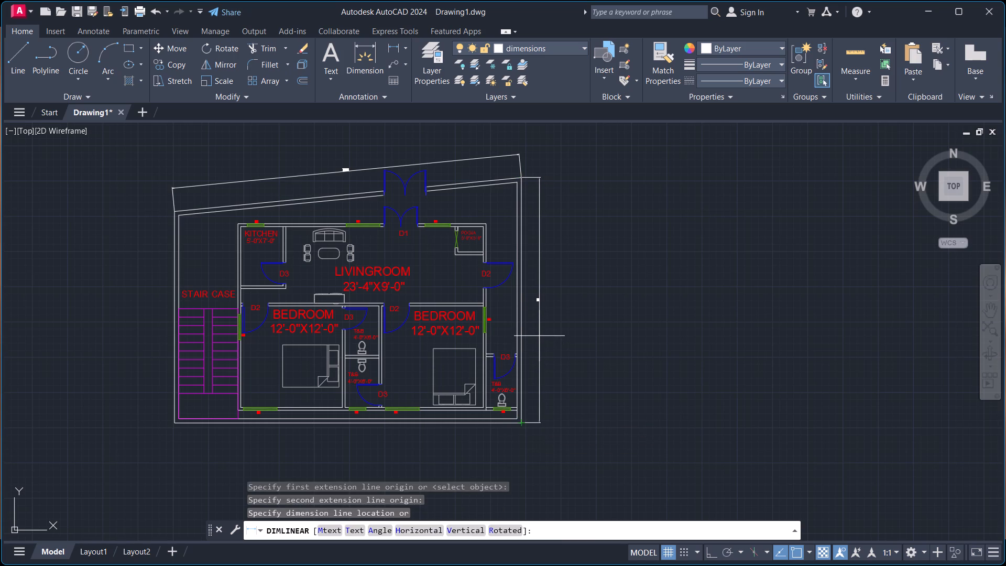
{"action": "scroll", "coordinate": [540, 329], "scroll_direction": "up", "scroll_amount": 1}
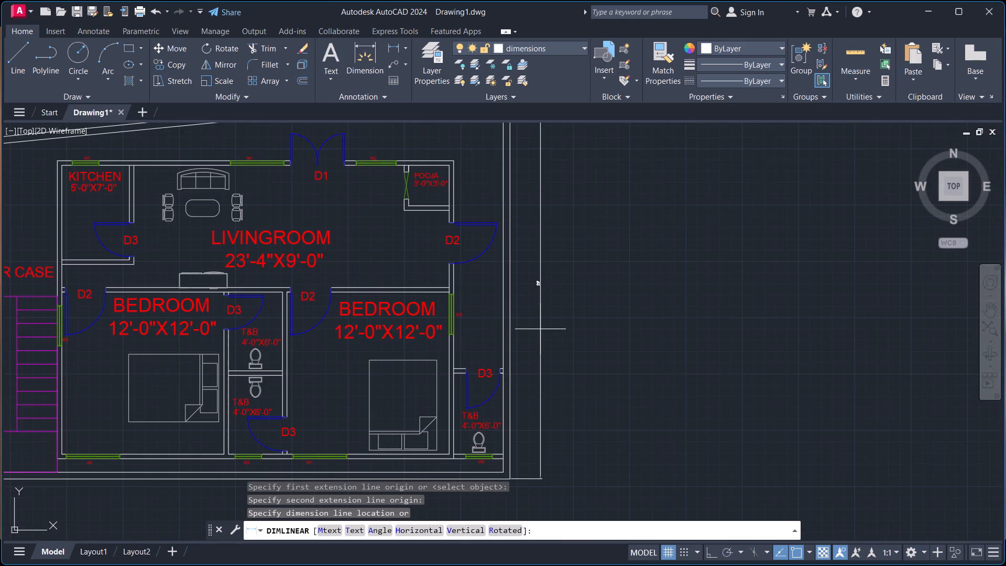
{"action": "left_click", "coordinate": [540, 329]}
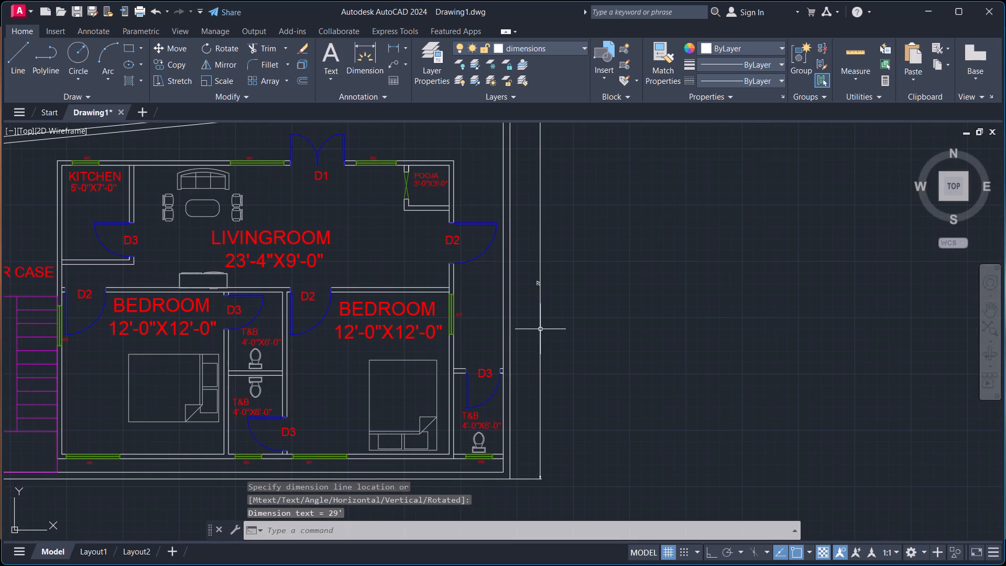
Set the ISO-25 dimension style's text height to 1' and set the style current.
{"action": "key", "text": "d"}
{"action": "key", "text": "Return"}
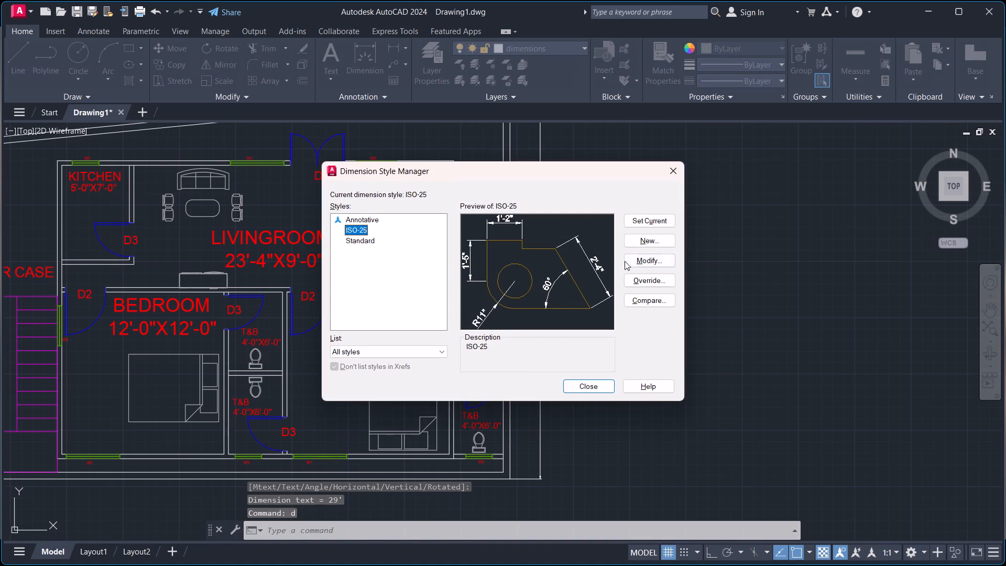
{"action": "left_click", "coordinate": [632, 261]}
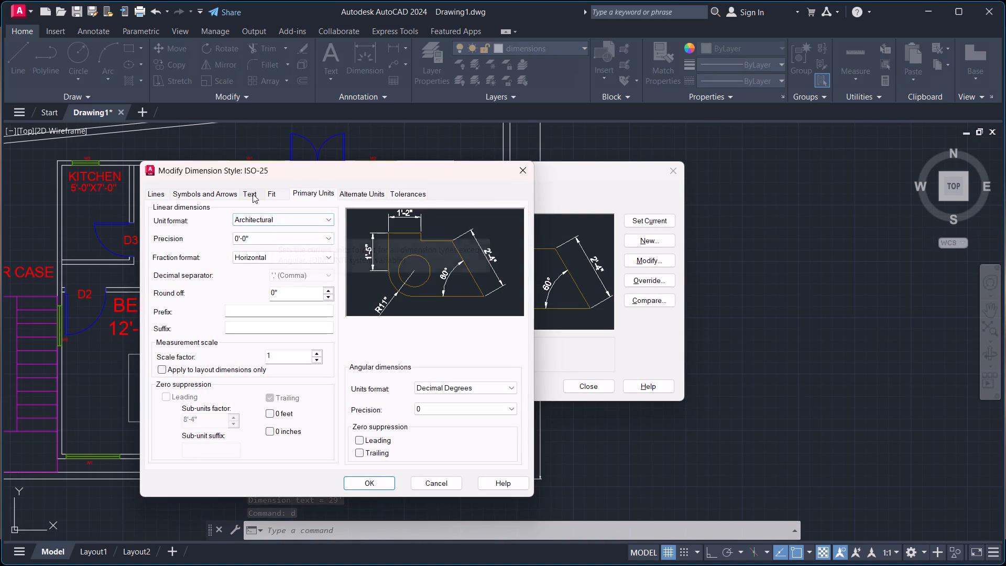
{"action": "left_click", "coordinate": [253, 194]}
{"action": "left_click", "coordinate": [310, 286]}
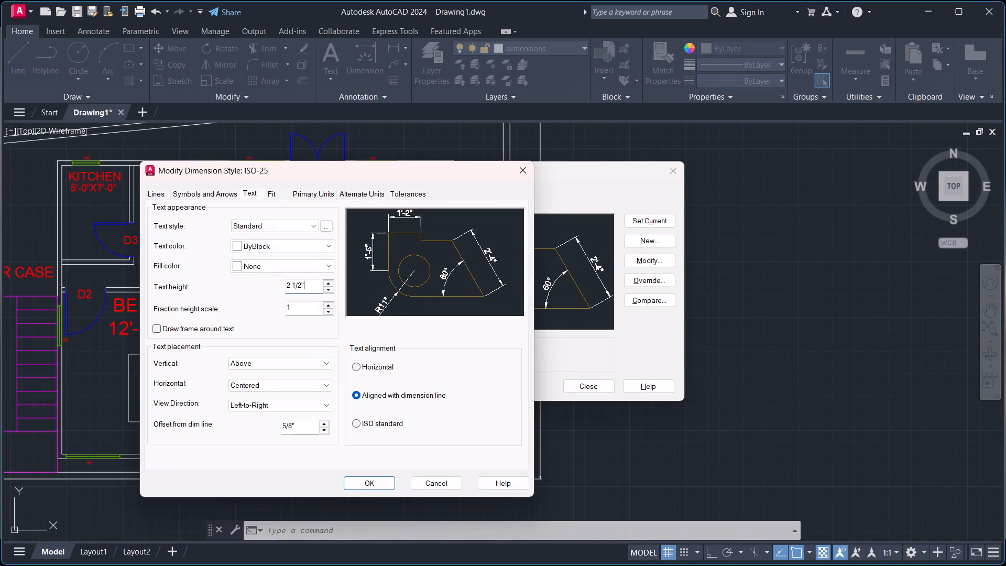
{"action": "key", "text": "BackSpace"}
{"action": "key", "text": "BackSpace"}
{"action": "key", "text": "BackSpace"}
{"action": "key", "text": "BackSpace"}
{"action": "key", "text": "BackSpace"}
{"action": "key", "text": "BackSpace"}
{"action": "type", "text": "1'"}
{"action": "key", "text": "Return"}
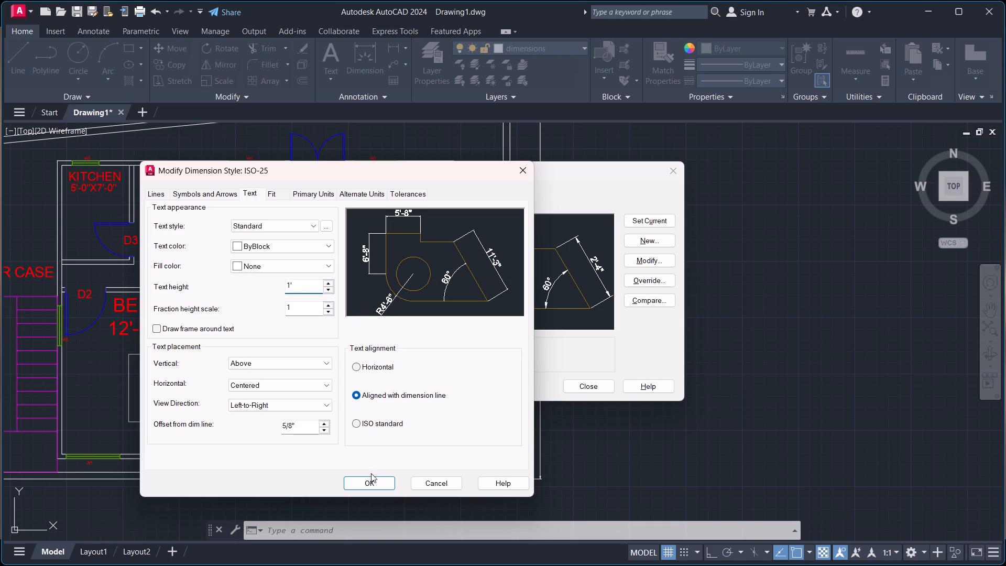
{"action": "left_click", "coordinate": [368, 480]}
{"action": "left_click", "coordinate": [646, 218]}
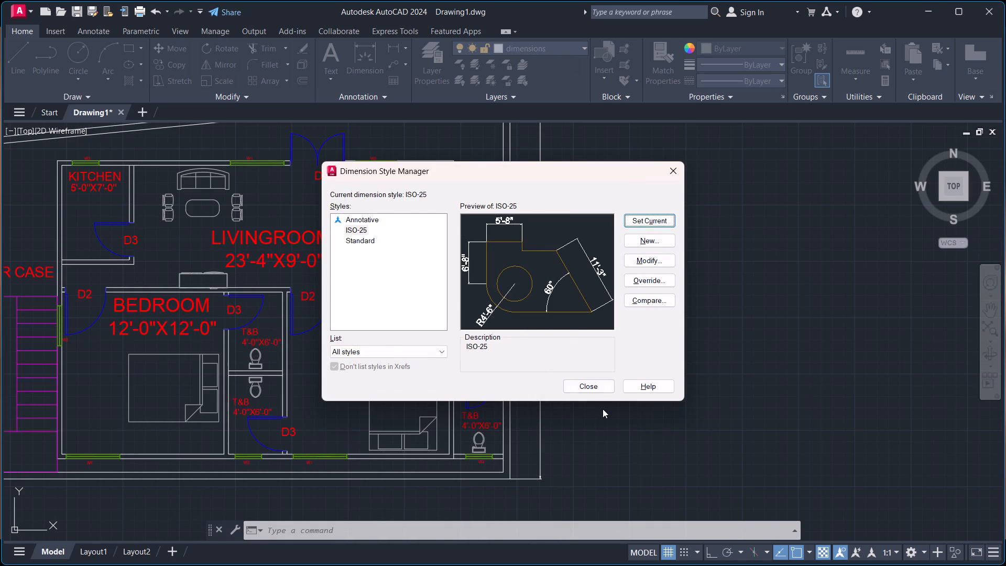
{"action": "left_click", "coordinate": [600, 387]}
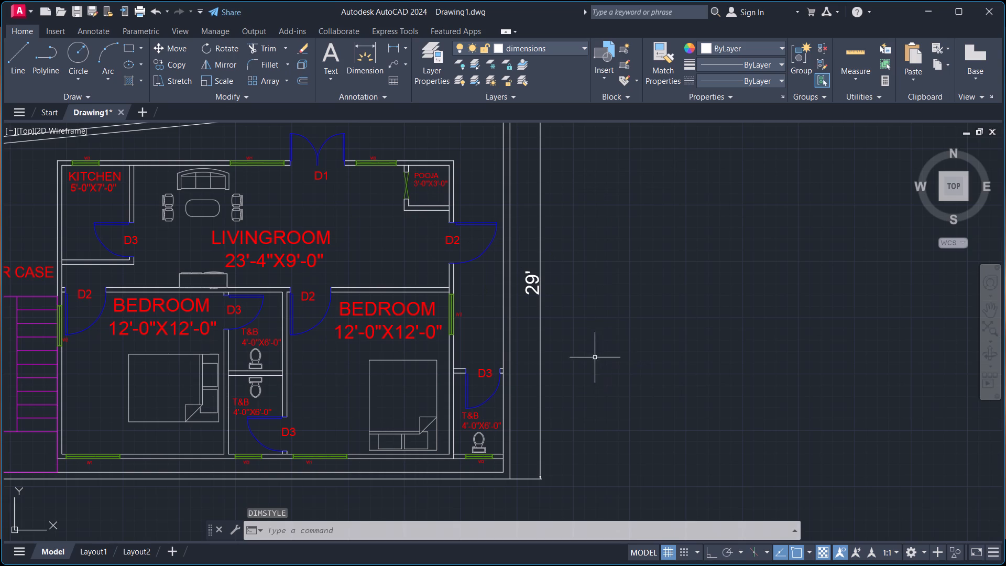
Add a vertical linear dimension along the full outer compound wall on the staircase side, offset outside the wall.
{"action": "scroll", "coordinate": [589, 331], "scroll_direction": "down", "scroll_amount": 2}
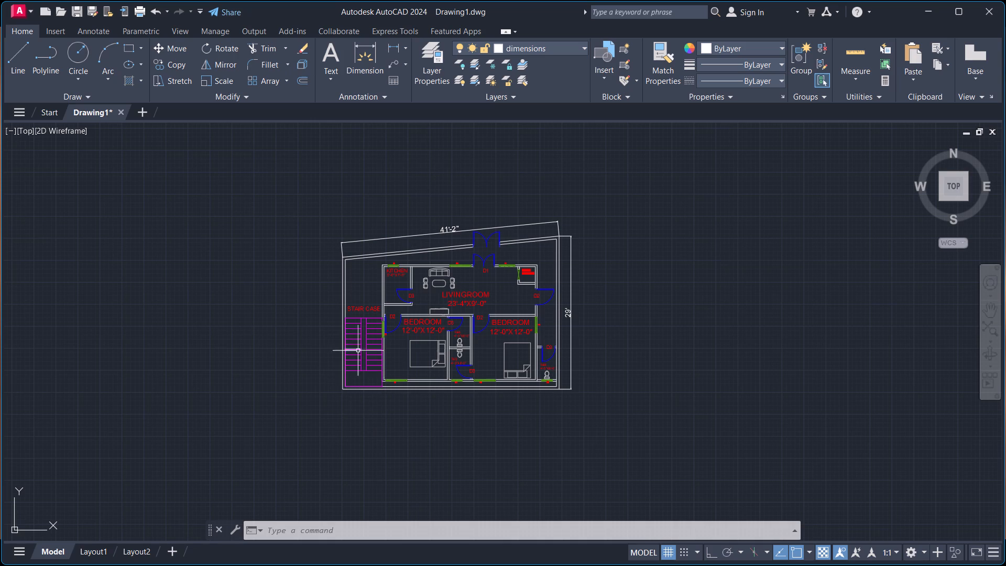
{"action": "left_click", "coordinate": [393, 43]}
{"action": "scroll", "coordinate": [339, 261], "scroll_direction": "up", "scroll_amount": 3}
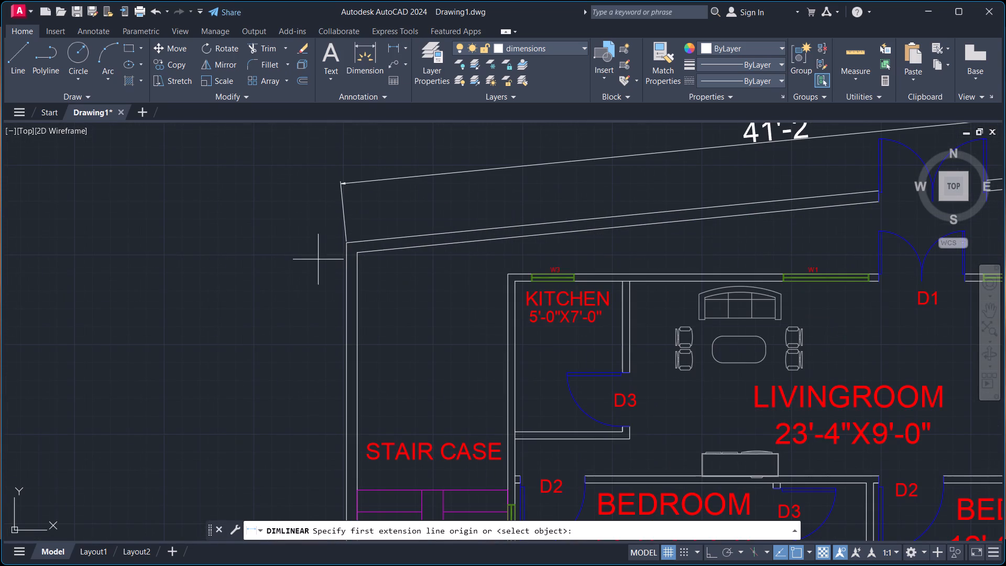
{"action": "left_click", "coordinate": [343, 245]}
{"action": "scroll", "coordinate": [334, 270], "scroll_direction": "down", "scroll_amount": 2}
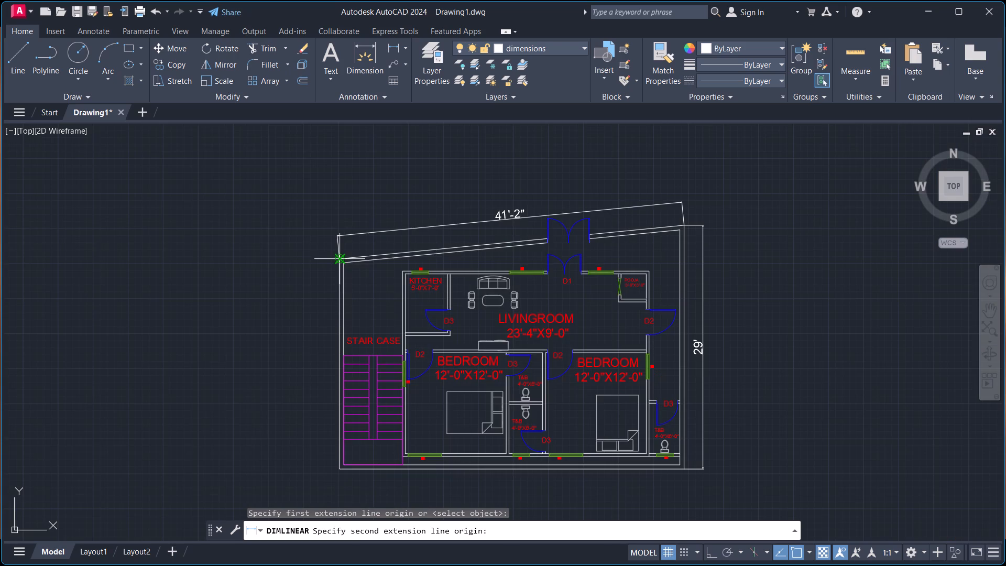
{"action": "scroll", "coordinate": [342, 258], "scroll_direction": "down", "scroll_amount": 1}
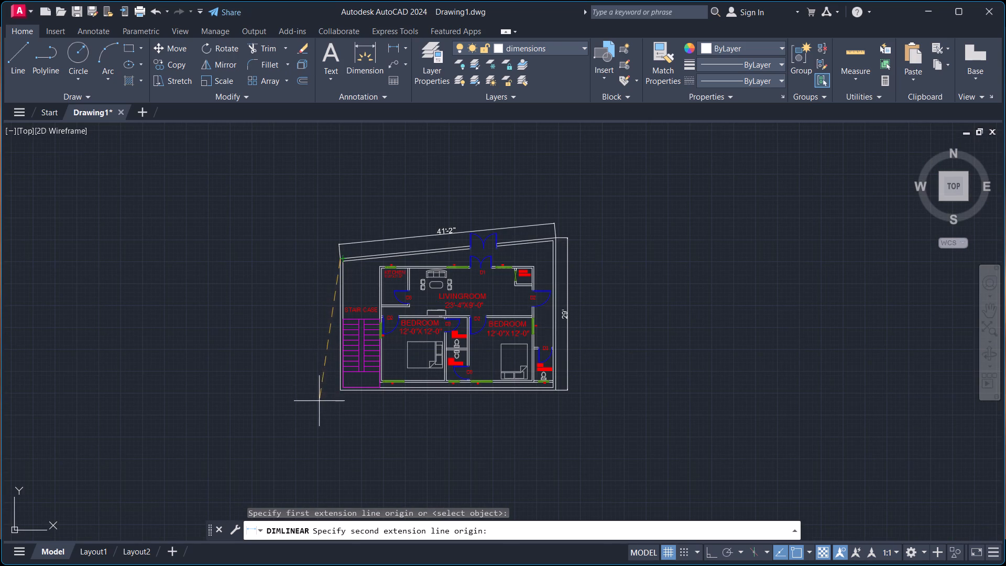
{"action": "scroll", "coordinate": [318, 404], "scroll_direction": "up", "scroll_amount": 2}
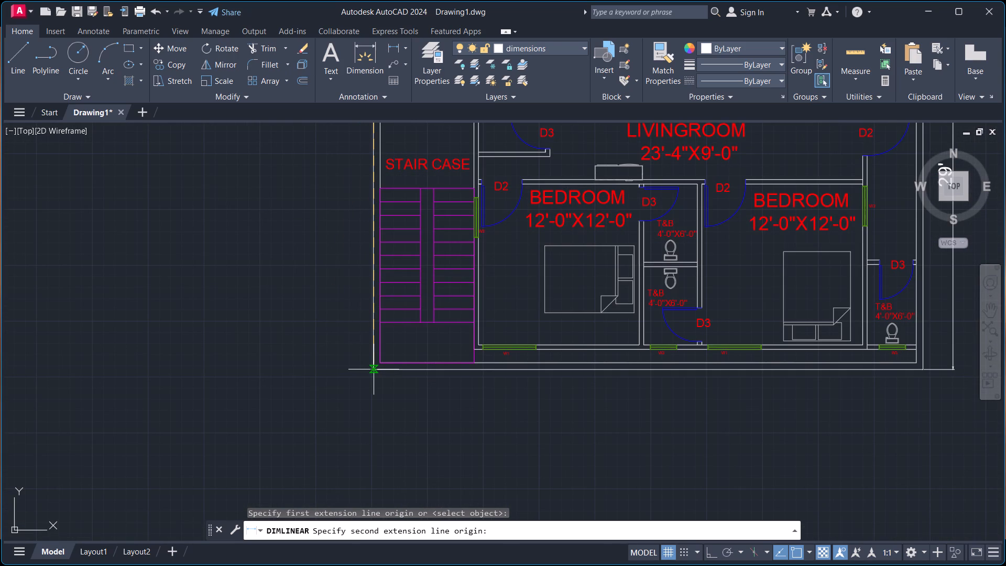
{"action": "scroll", "coordinate": [375, 371], "scroll_direction": "up", "scroll_amount": 2}
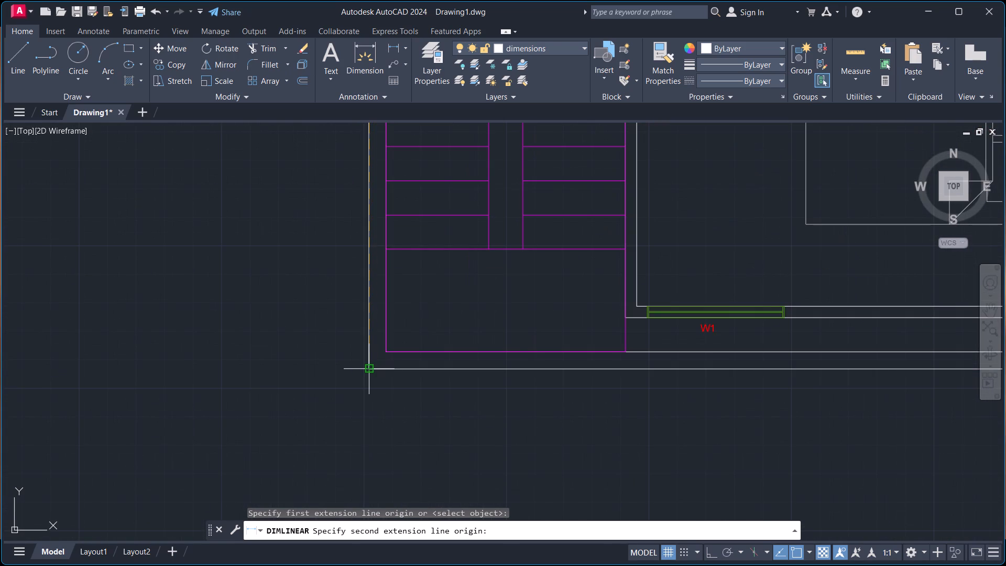
{"action": "left_click", "coordinate": [366, 371]}
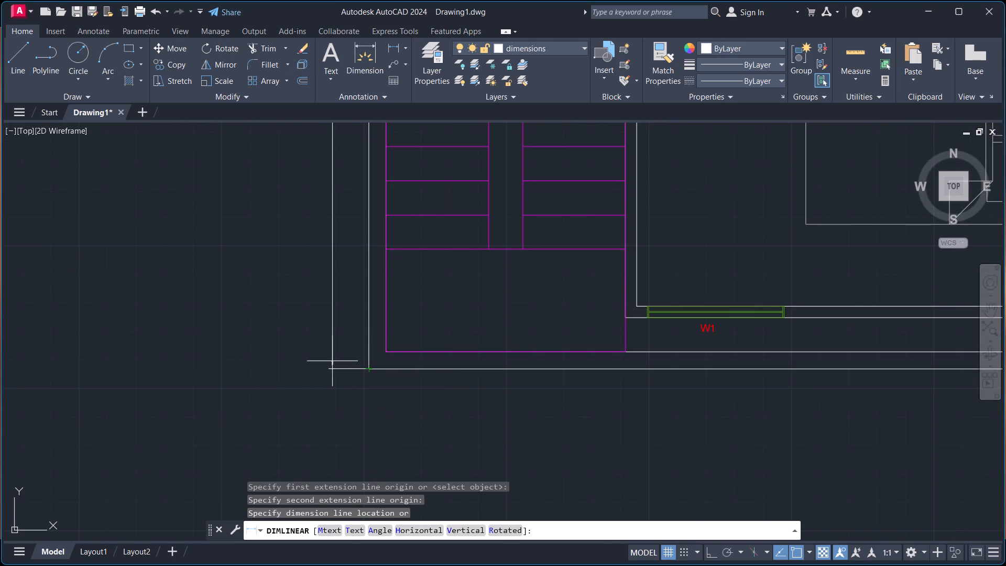
{"action": "left_click", "coordinate": [333, 361]}
Add a horizontal linear dimension across the full rear compound wall behind the bedrooms, offset outside the wall.
{"action": "scroll", "coordinate": [392, 288], "scroll_direction": "down", "scroll_amount": 3}
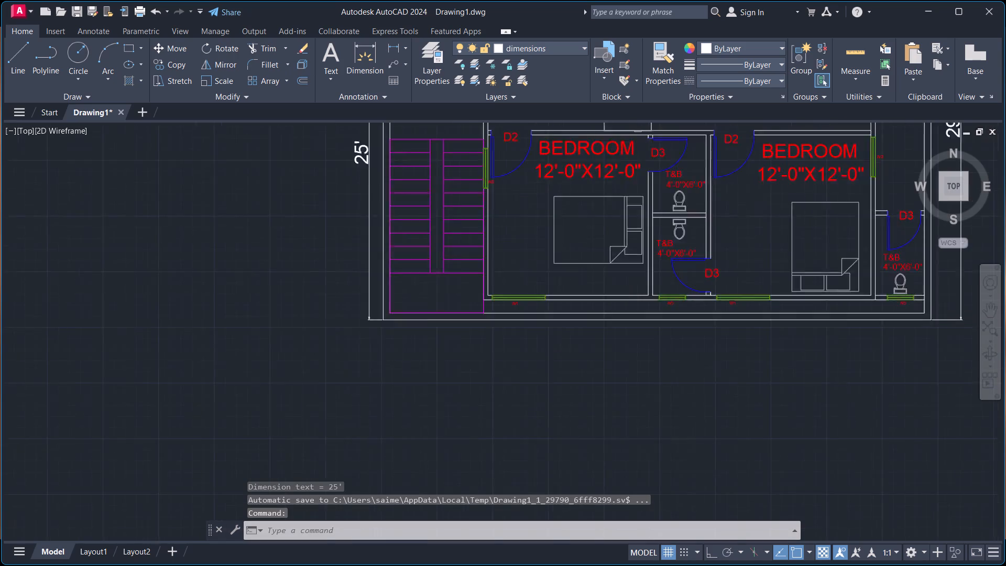
{"action": "scroll", "coordinate": [442, 360], "scroll_direction": "down", "scroll_amount": 2}
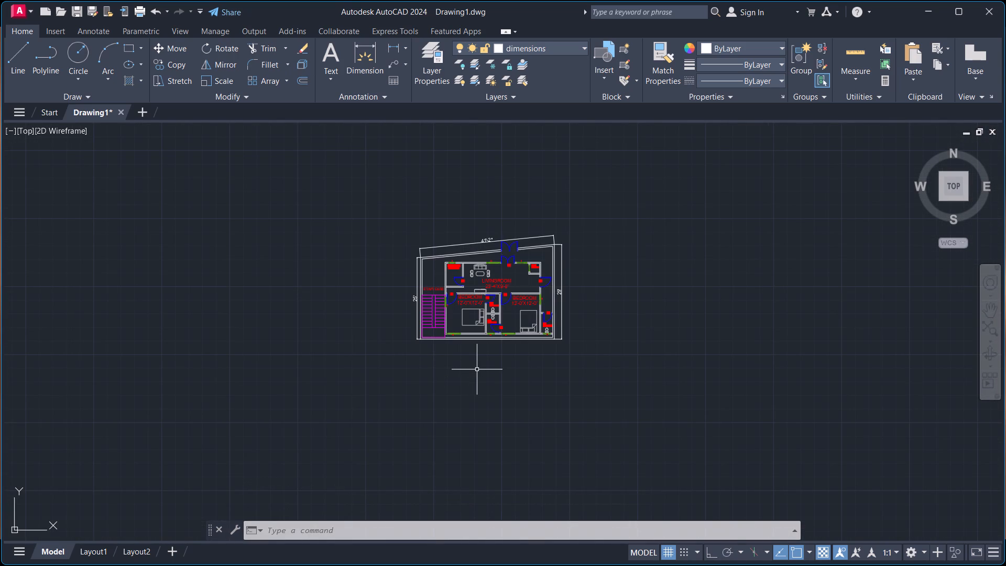
{"action": "key", "text": "space"}
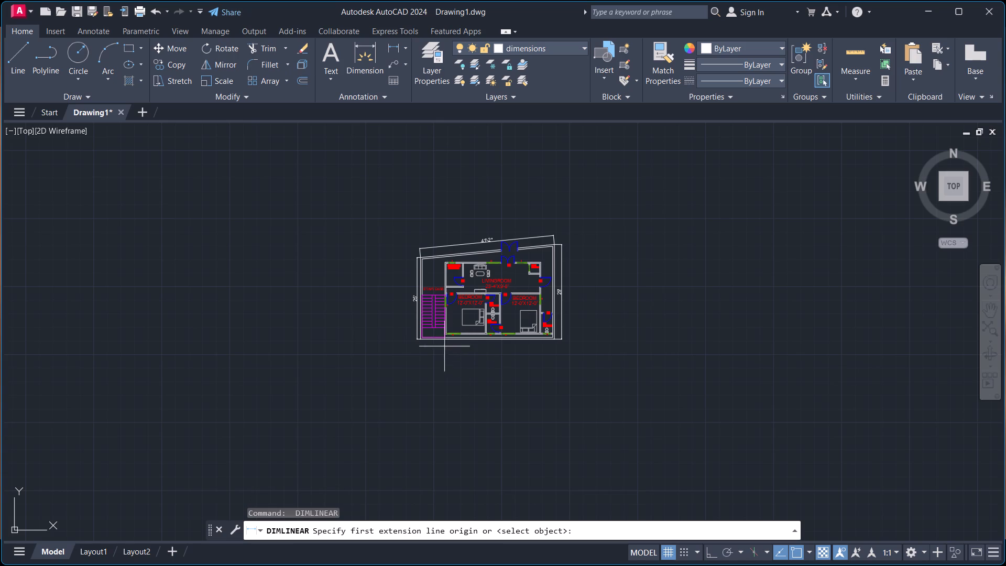
{"action": "scroll", "coordinate": [425, 343], "scroll_direction": "up", "scroll_amount": 3}
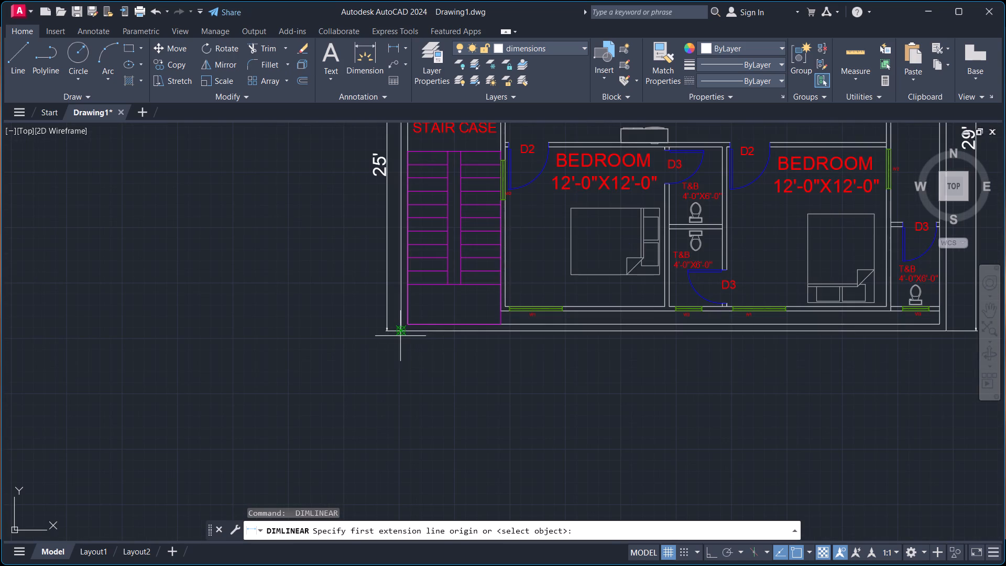
{"action": "left_click", "coordinate": [400, 336]}
{"action": "scroll", "coordinate": [534, 379], "scroll_direction": "down", "scroll_amount": 2}
{"action": "middle_click_drag", "start_coordinate": [580, 386], "coordinate": [579, 386]}
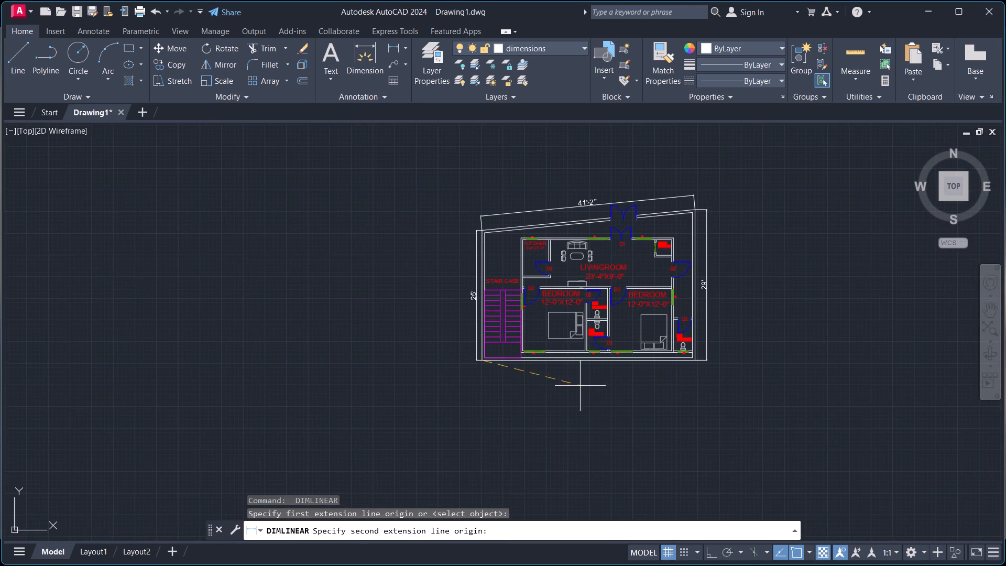
{"action": "middle_click_drag", "start_coordinate": [579, 386], "coordinate": [389, 395]}
{"action": "scroll", "coordinate": [513, 374], "scroll_direction": "up", "scroll_amount": 3}
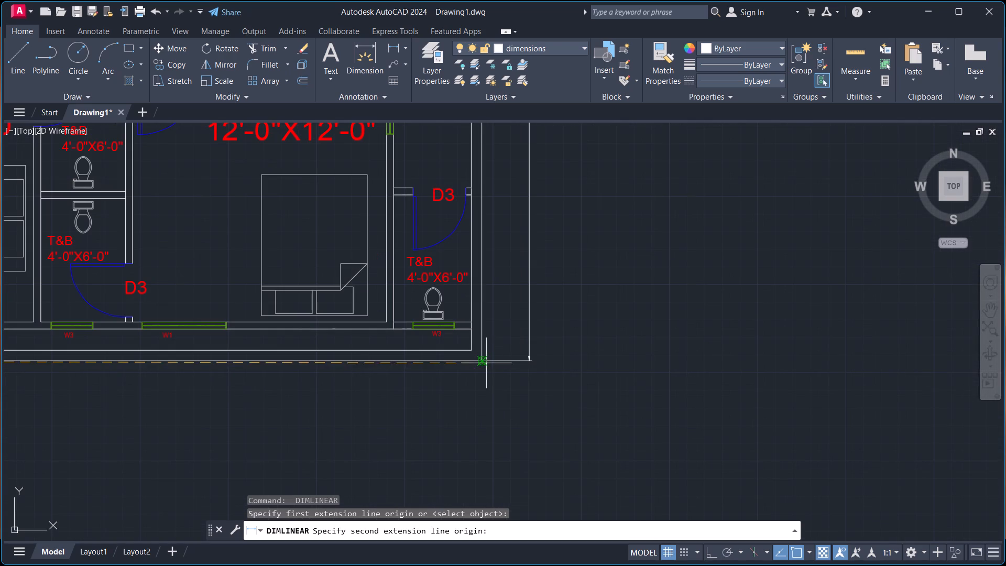
{"action": "left_click", "coordinate": [484, 361]}
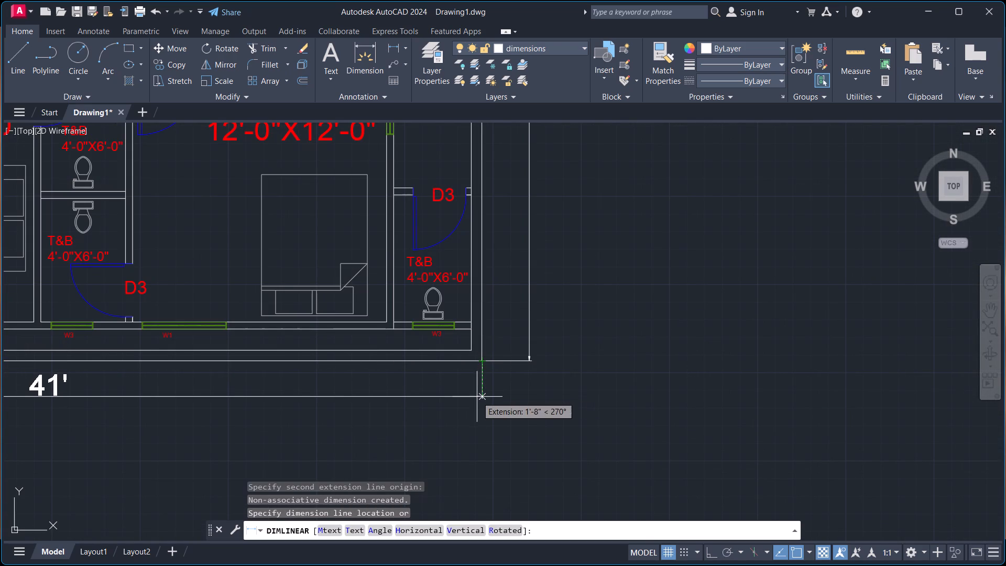
{"action": "left_click", "coordinate": [482, 401]}
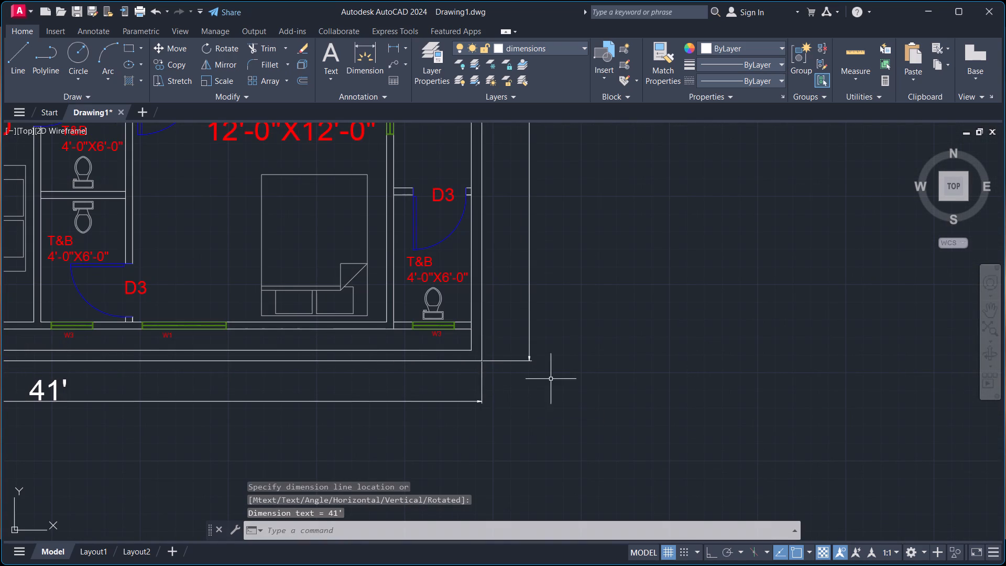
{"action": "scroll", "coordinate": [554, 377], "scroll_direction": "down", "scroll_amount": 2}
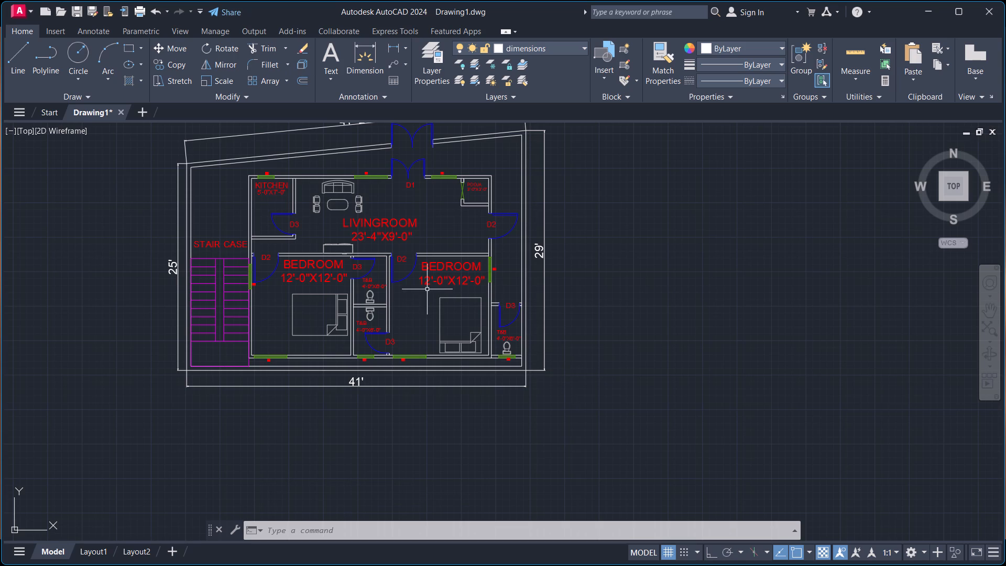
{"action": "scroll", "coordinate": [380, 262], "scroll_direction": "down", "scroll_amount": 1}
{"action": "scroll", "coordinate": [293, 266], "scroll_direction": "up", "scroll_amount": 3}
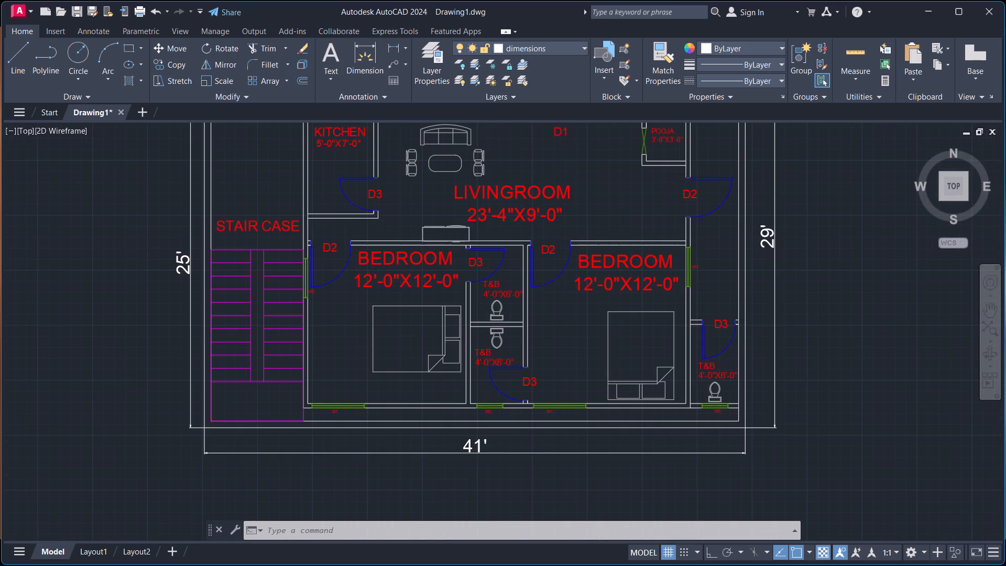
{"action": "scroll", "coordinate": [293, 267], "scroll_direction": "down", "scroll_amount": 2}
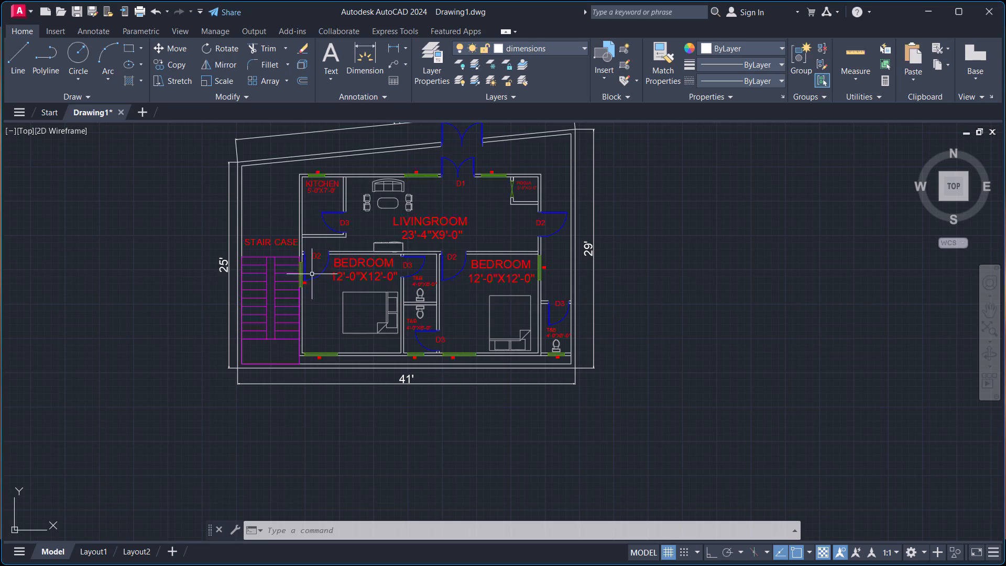
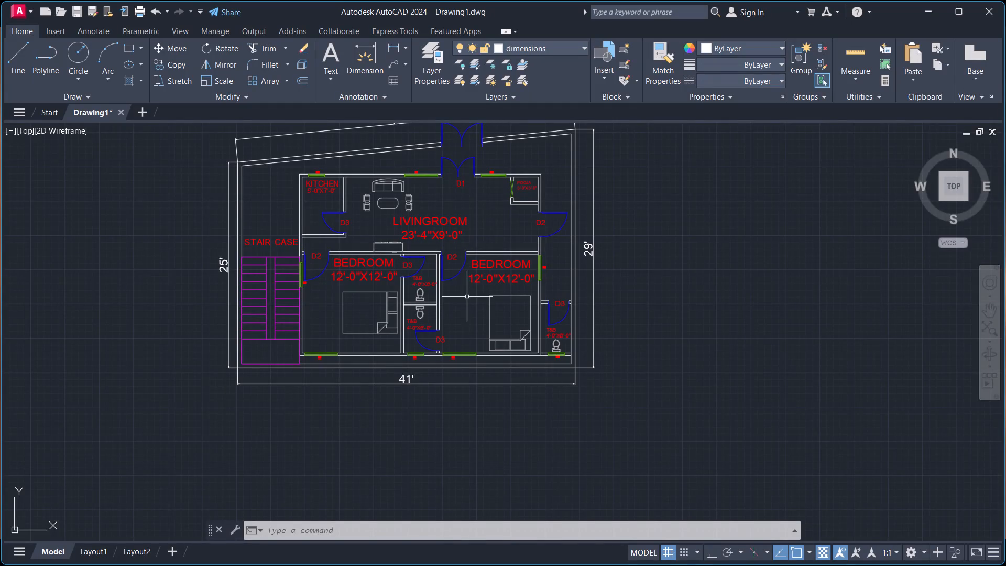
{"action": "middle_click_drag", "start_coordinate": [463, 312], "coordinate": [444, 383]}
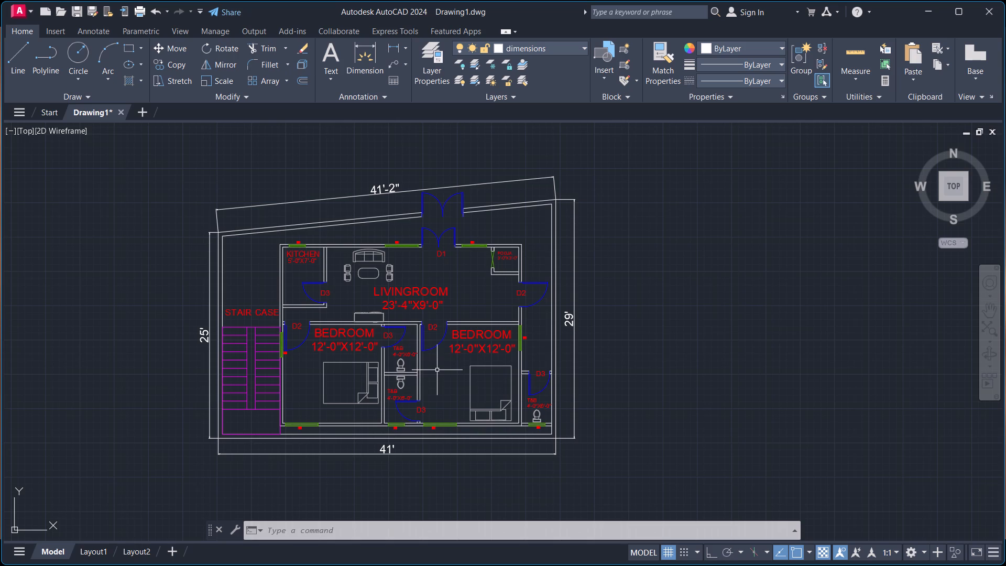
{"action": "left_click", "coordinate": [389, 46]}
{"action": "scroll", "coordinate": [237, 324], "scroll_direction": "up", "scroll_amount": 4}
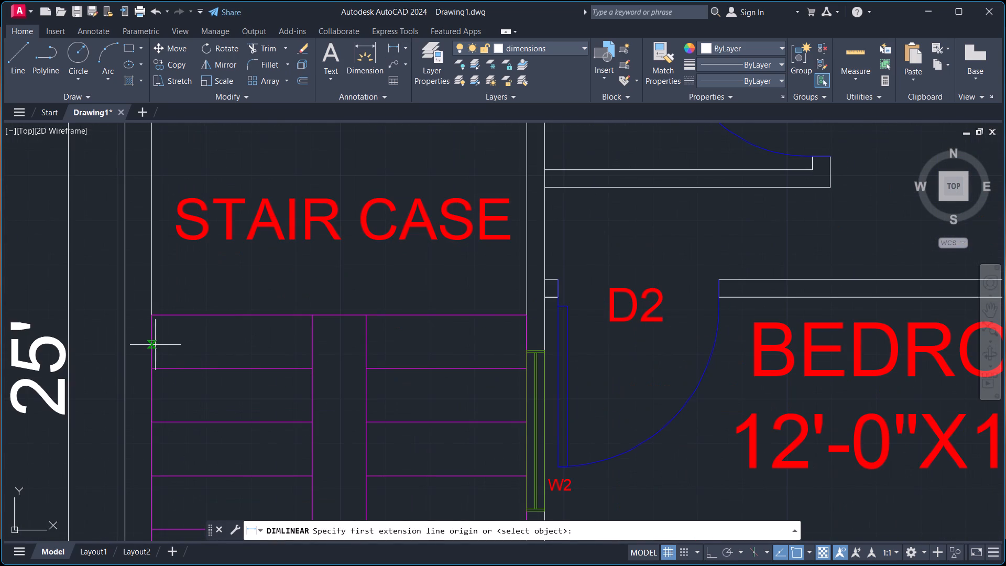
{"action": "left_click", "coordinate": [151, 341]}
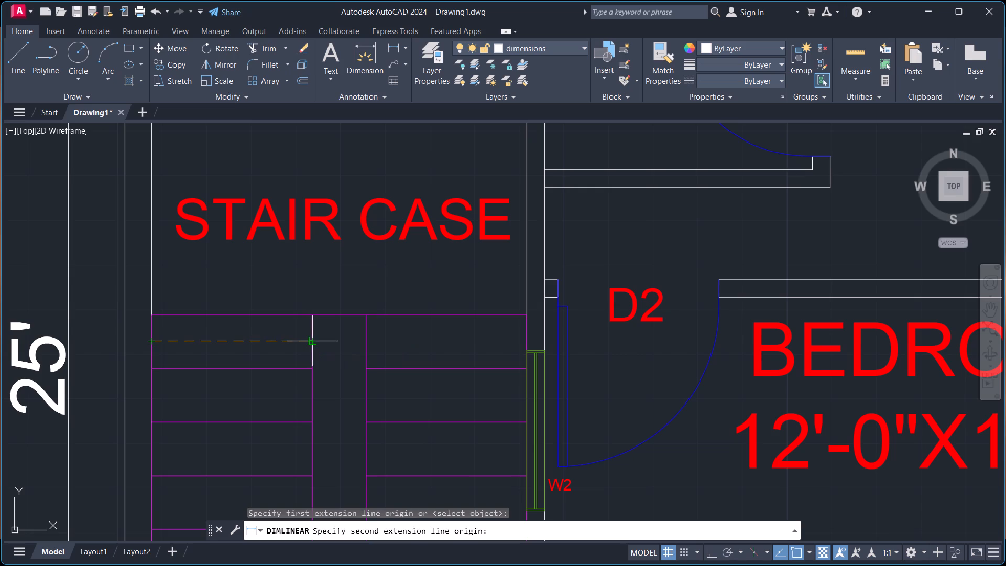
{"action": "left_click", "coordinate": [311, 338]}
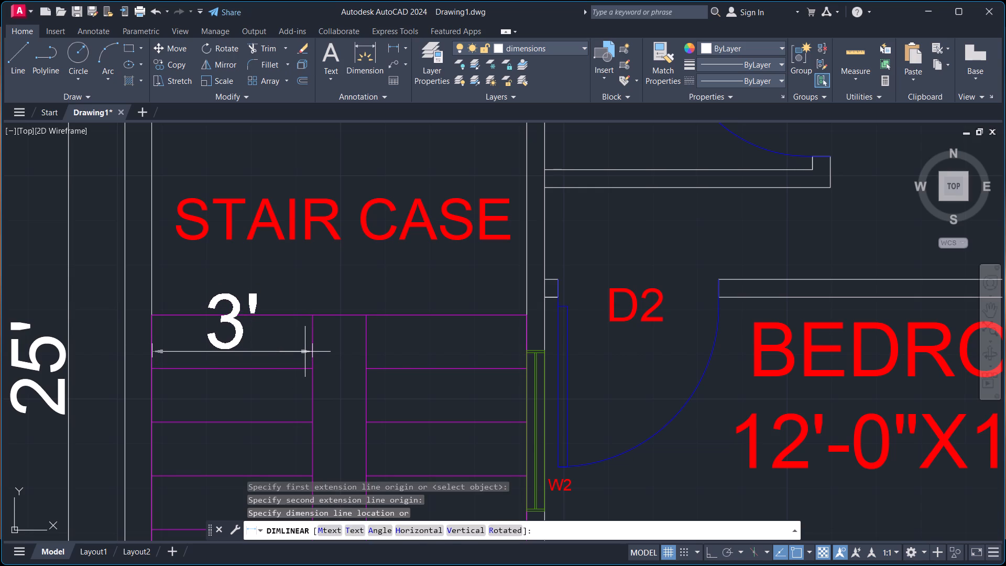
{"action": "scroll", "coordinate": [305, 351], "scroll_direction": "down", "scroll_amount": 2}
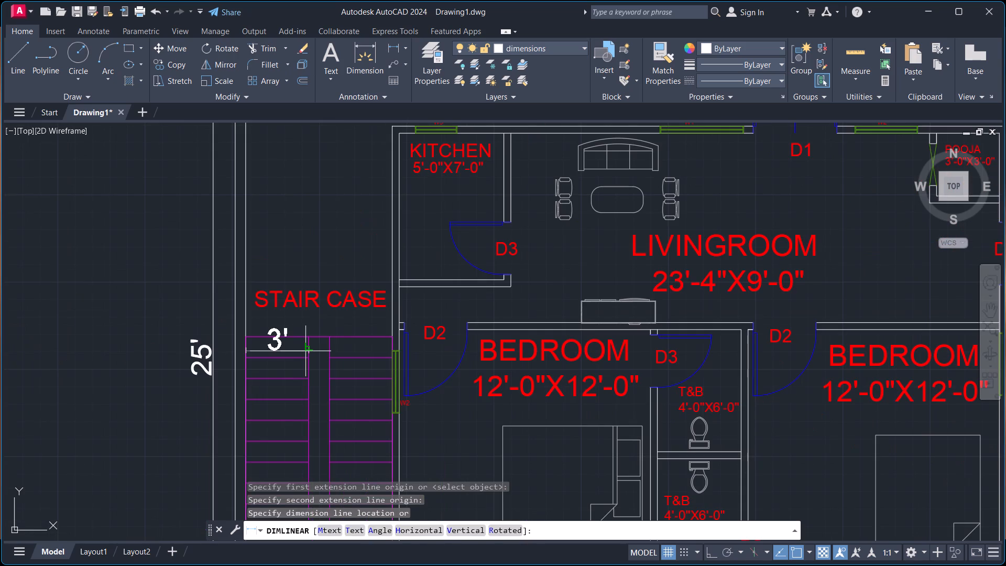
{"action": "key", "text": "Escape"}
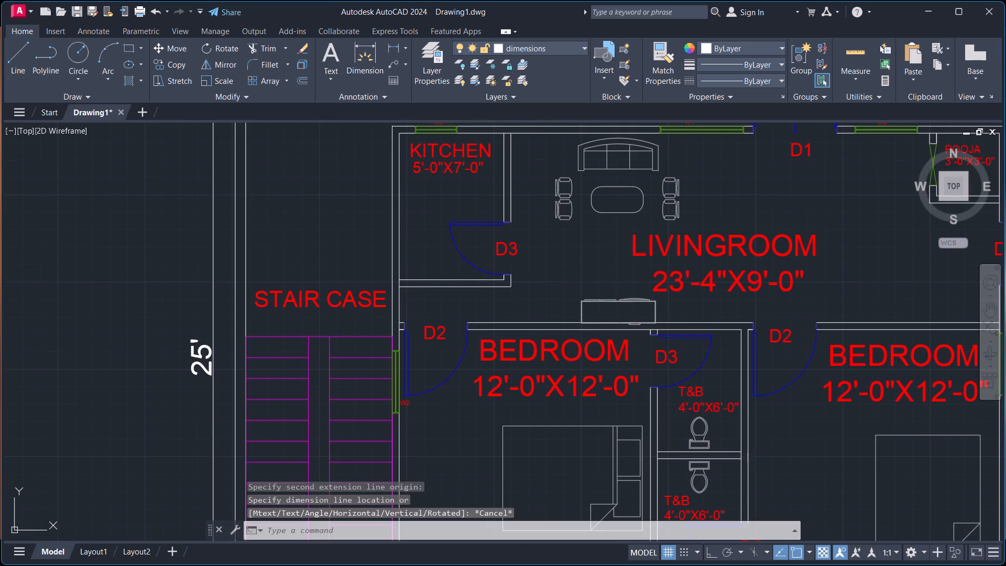
Set the ISO-25 dimension style's text height to 0.6' and set the style current.
{"action": "key", "text": "d"}
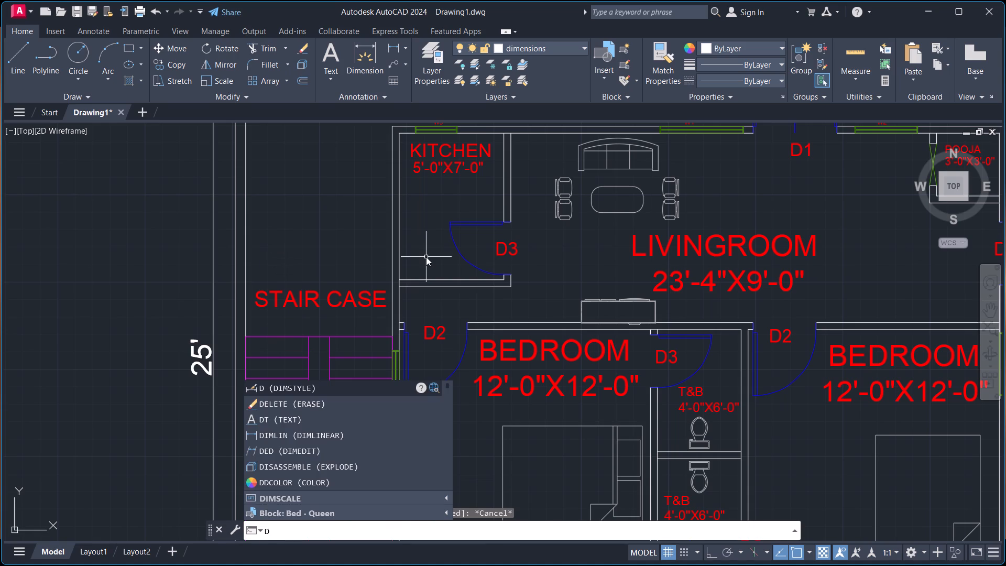
{"action": "key", "text": "Return"}
{"action": "left_click", "coordinate": [665, 261]}
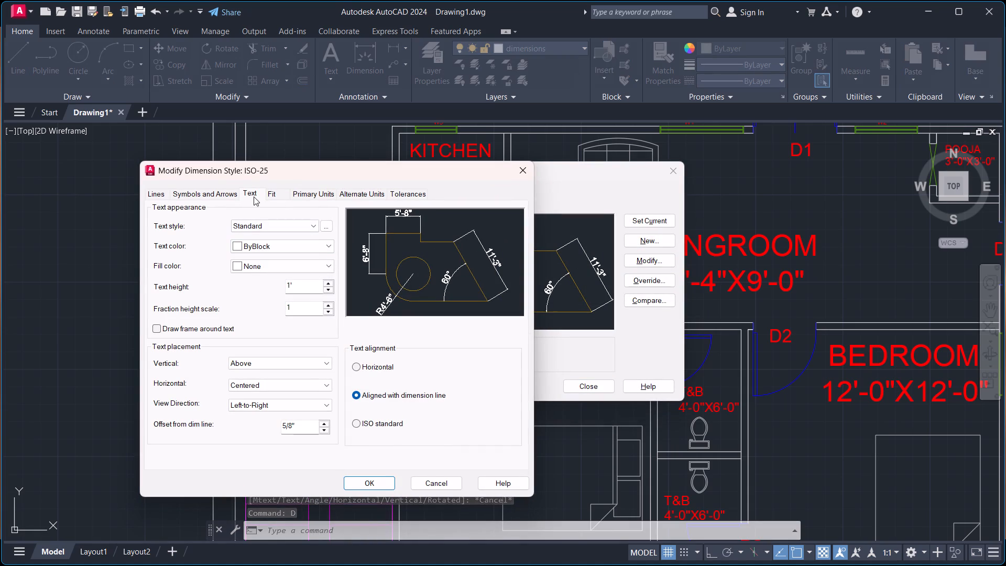
{"action": "left_click", "coordinate": [301, 289]}
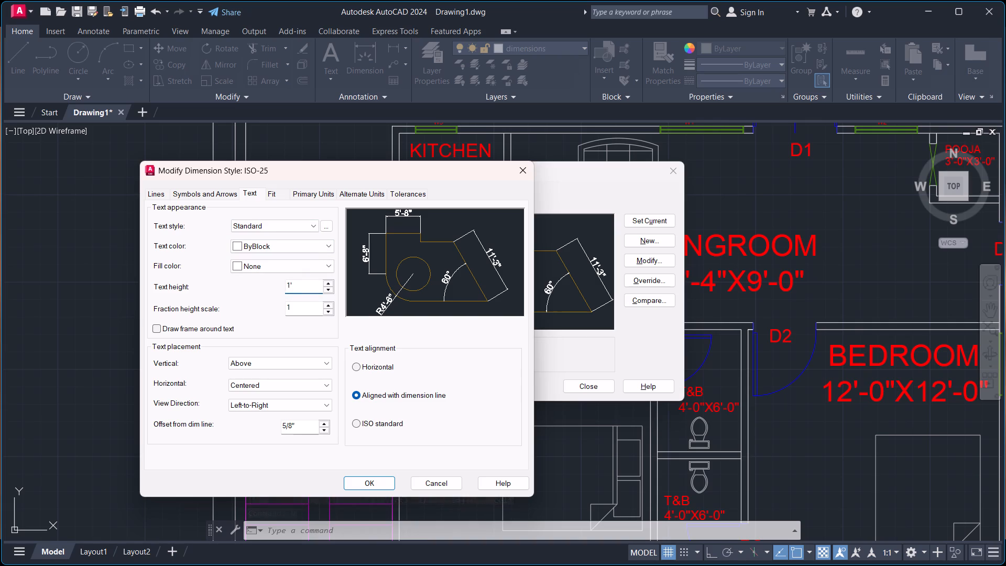
{"action": "key", "text": "BackSpace"}
{"action": "key", "text": "BackSpace"}
{"action": "key", "text": "BackSpace"}
{"action": "type", "text": "0.6"}
{"action": "key", "text": "shift+quotedbl"}
{"action": "key", "text": "Return"}
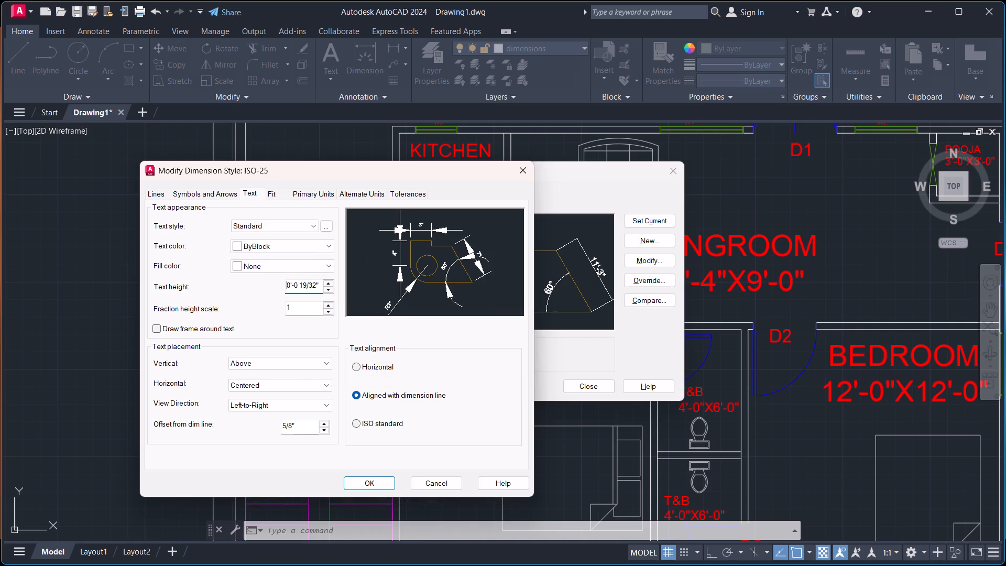
{"action": "left_click", "coordinate": [320, 285]}
{"action": "key", "text": "BackSpace"}
{"action": "key", "text": "BackSpace"}
{"action": "key", "text": "BackSpace"}
{"action": "key", "text": "BackSpace"}
{"action": "key", "text": "BackSpace"}
{"action": "key", "text": "BackSpace"}
{"action": "key", "text": "BackSpace"}
{"action": "key", "text": "BackSpace"}
{"action": "key", "text": "BackSpace"}
{"action": "key", "text": "BackSpace"}
{"action": "key", "text": "BackSpace"}
{"action": "type", "text": "0.3"}
{"action": "key", "text": "BackSpace"}
{"action": "key", "text": "6"}
{"action": "key", "text": "apostrophe"}
{"action": "key", "text": "Return"}
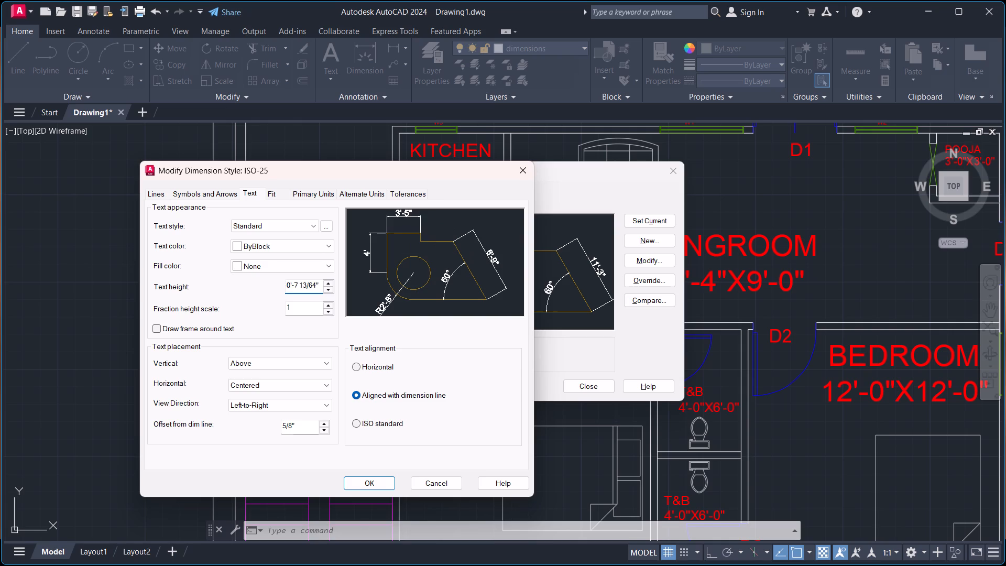
{"action": "left_click", "coordinate": [386, 484]}
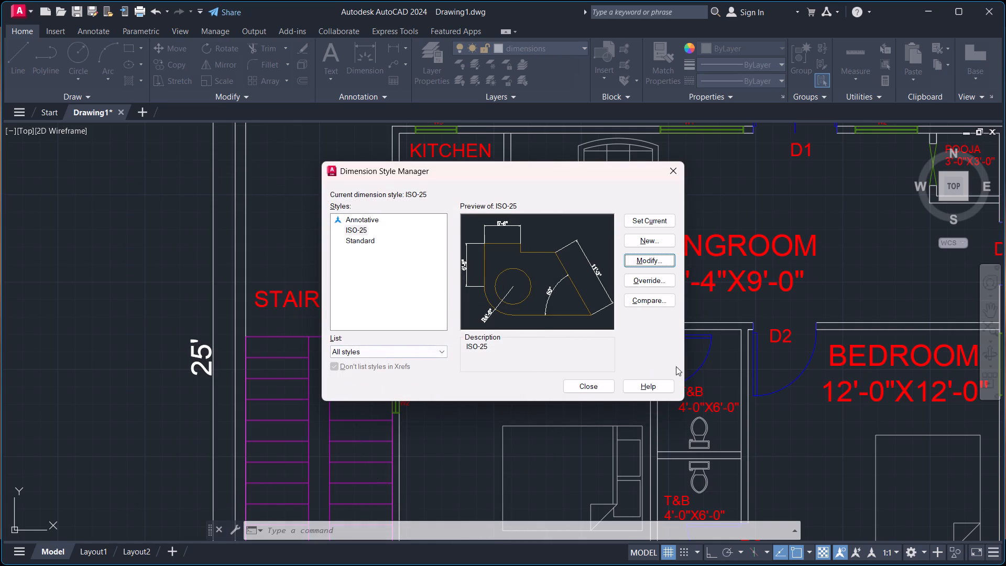
{"action": "left_click", "coordinate": [643, 216]}
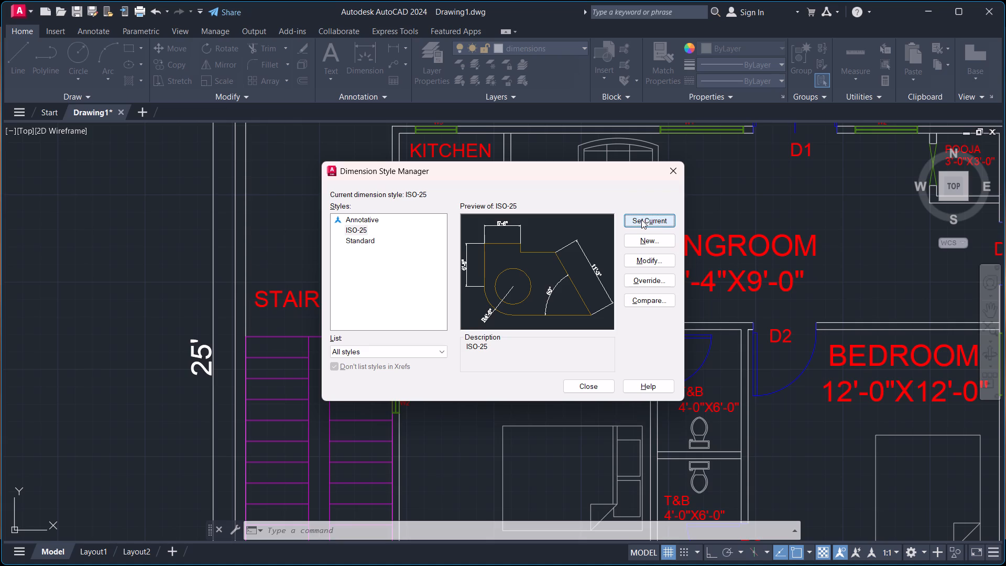
{"action": "left_click", "coordinate": [597, 385]}
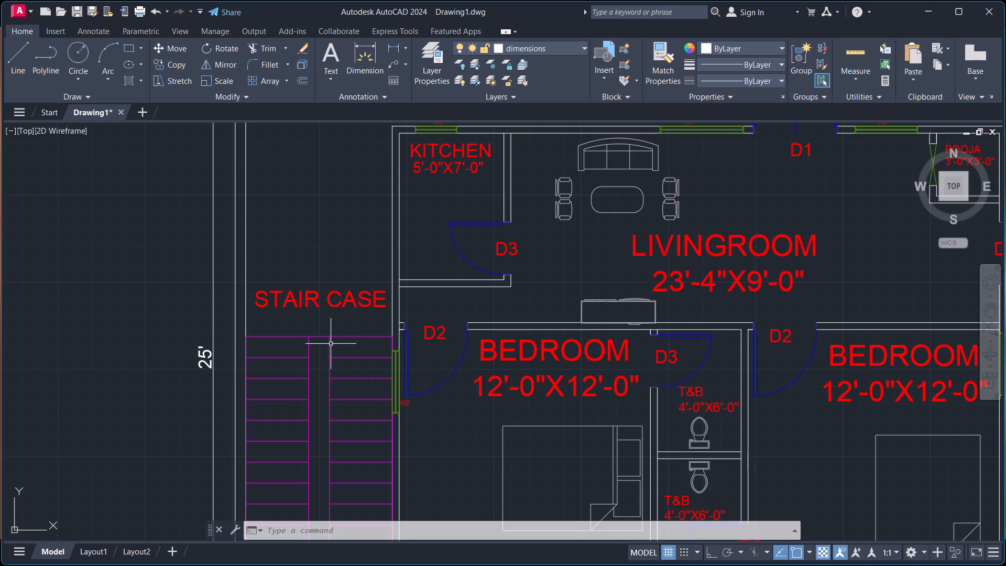
Add a horizontal linear dimension across the top tread of the outer stair flight beside the compound wall, placed inside the tread.
{"action": "left_click", "coordinate": [394, 48]}
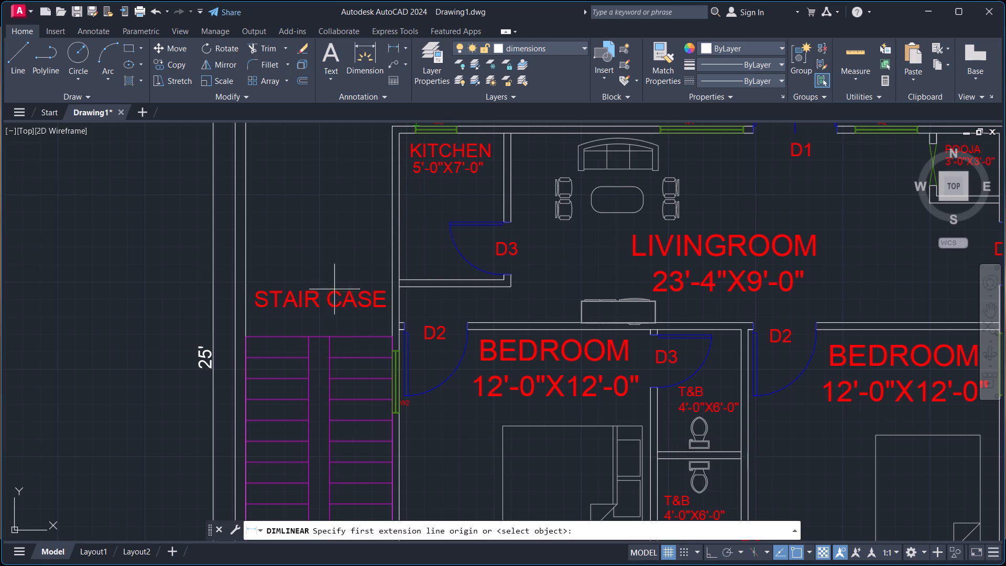
{"action": "scroll", "coordinate": [252, 342], "scroll_direction": "up", "scroll_amount": 2}
{"action": "left_click", "coordinate": [235, 333]}
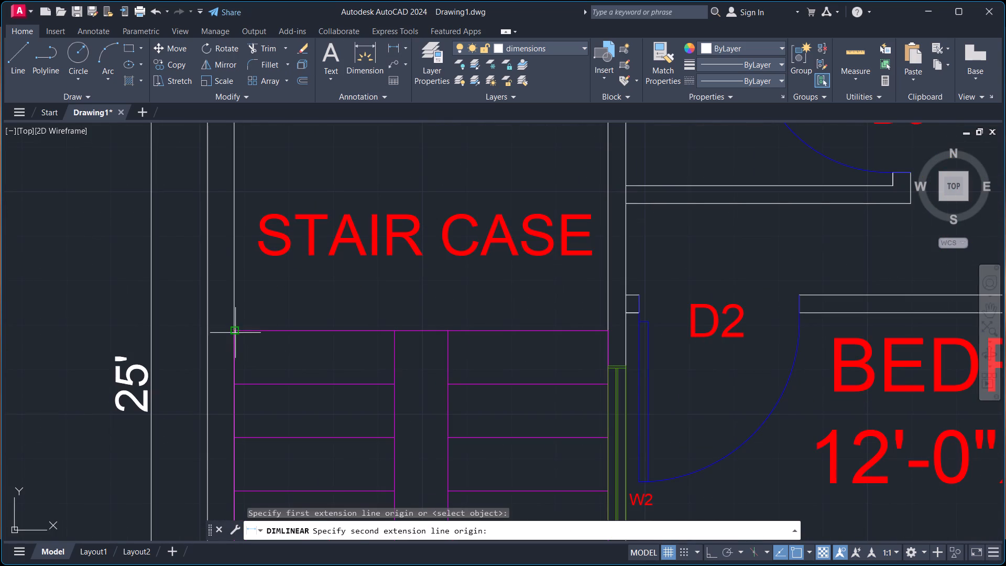
{"action": "left_click", "coordinate": [394, 334]}
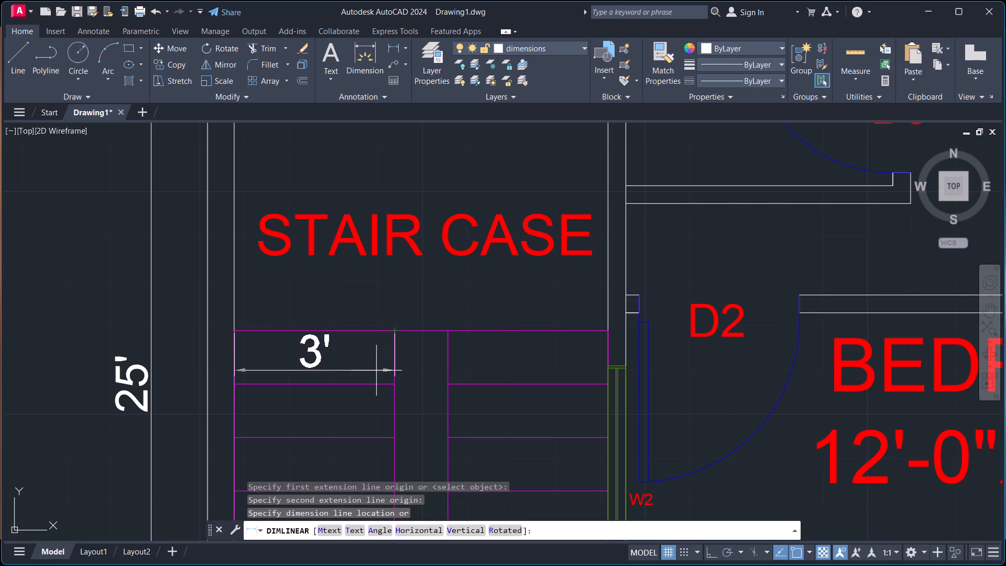
{"action": "left_click", "coordinate": [376, 371]}
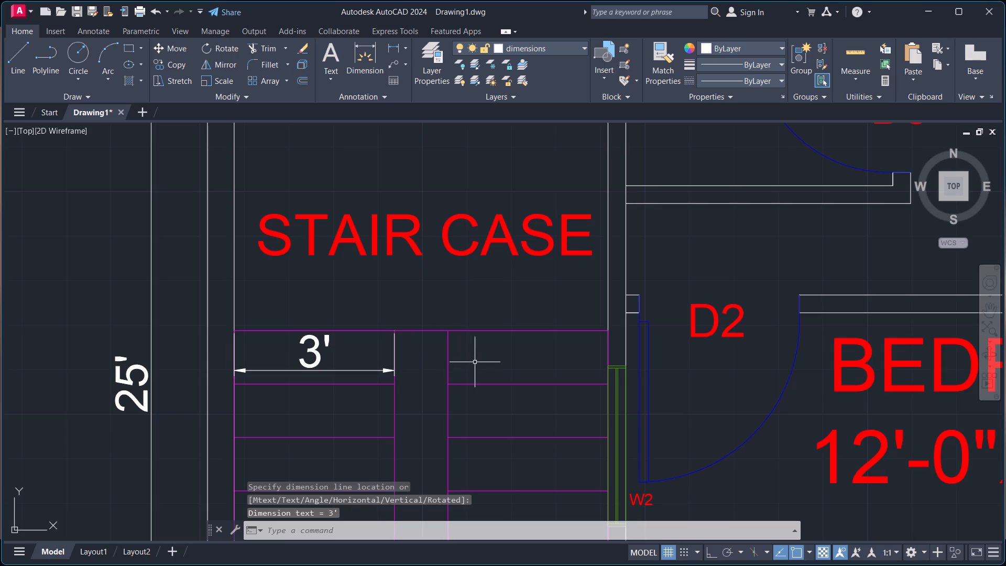
Add a vertical linear dimension for the top tread's depth on the stair flight next to the house wall, placed inside the tread.
{"action": "middle_click_drag", "start_coordinate": [475, 362], "coordinate": [348, 340]}
{"action": "key", "text": "space"}
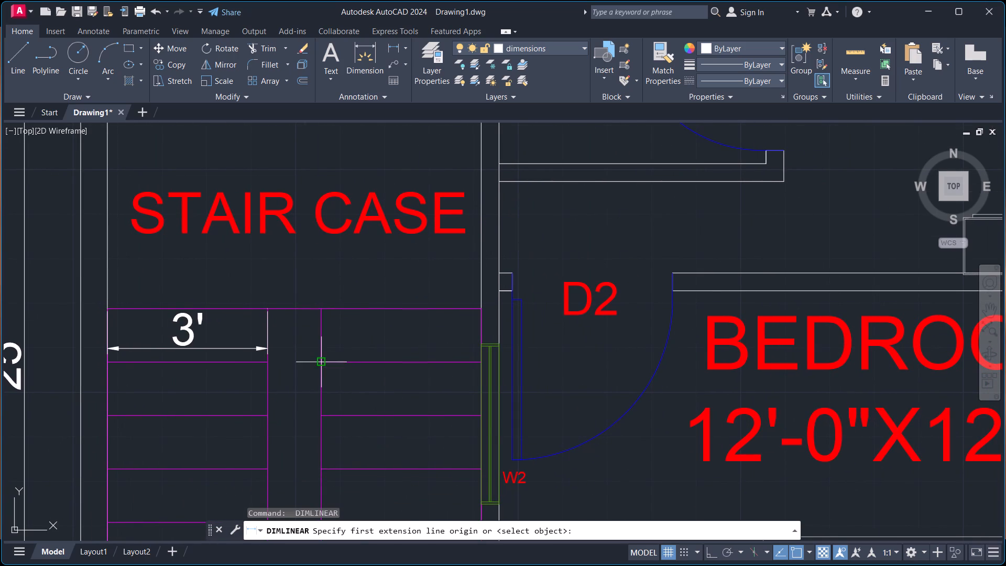
{"action": "left_click", "coordinate": [320, 358]}
{"action": "left_click", "coordinate": [321, 309]}
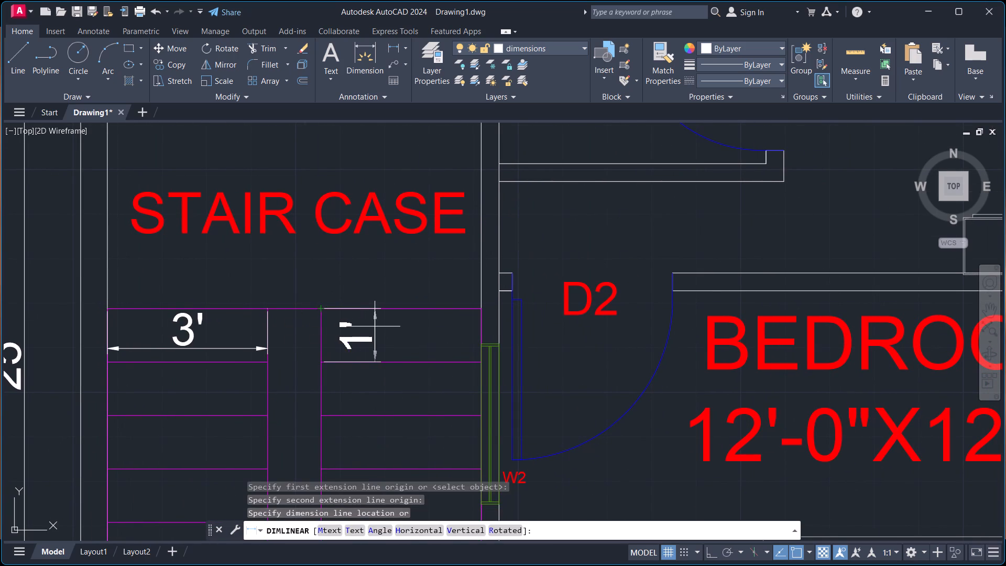
{"action": "left_click", "coordinate": [393, 327]}
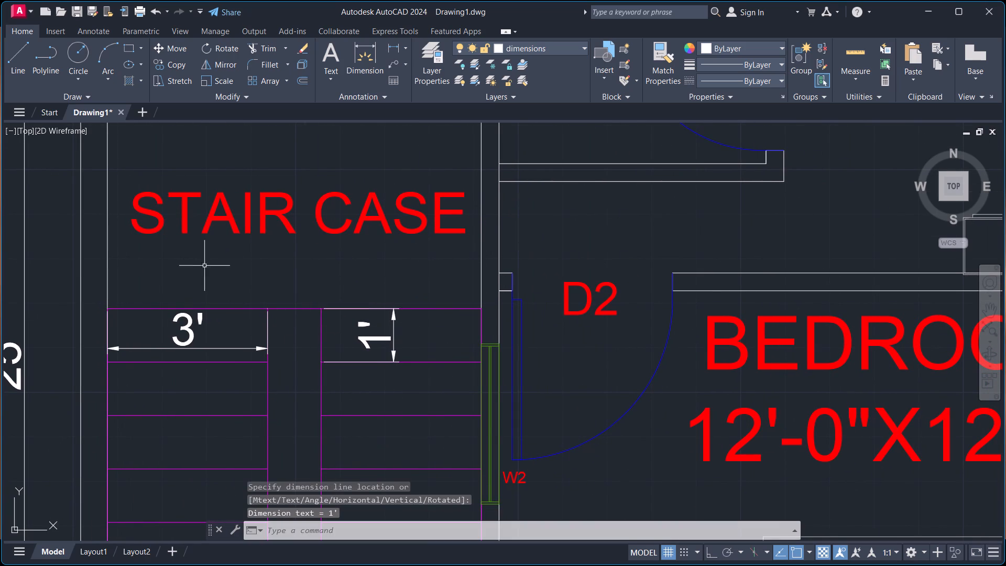
Add a horizontal linear dimension across the full staircase width, just above its top edge and below the STAIR CASE label.
{"action": "key", "text": "space"}
{"action": "left_click_drag", "start_coordinate": [106, 306], "coordinate": [111, 301]}
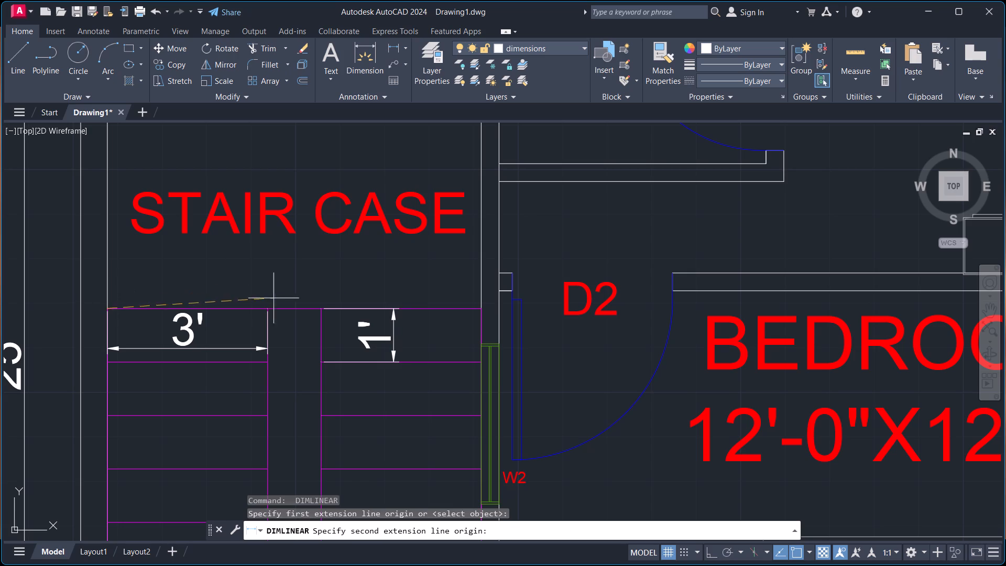
{"action": "left_click", "coordinate": [482, 311]}
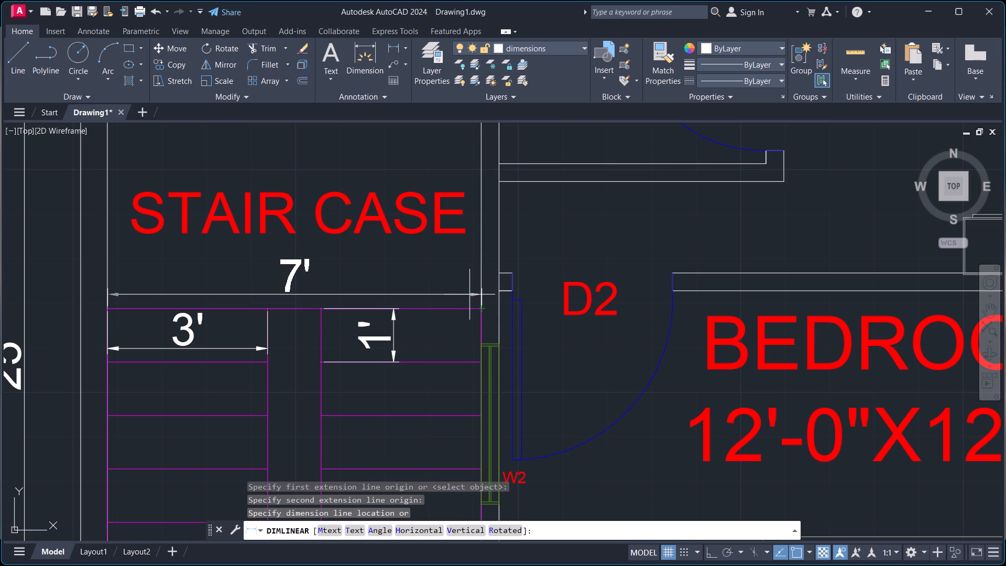
{"action": "left_click", "coordinate": [469, 295]}
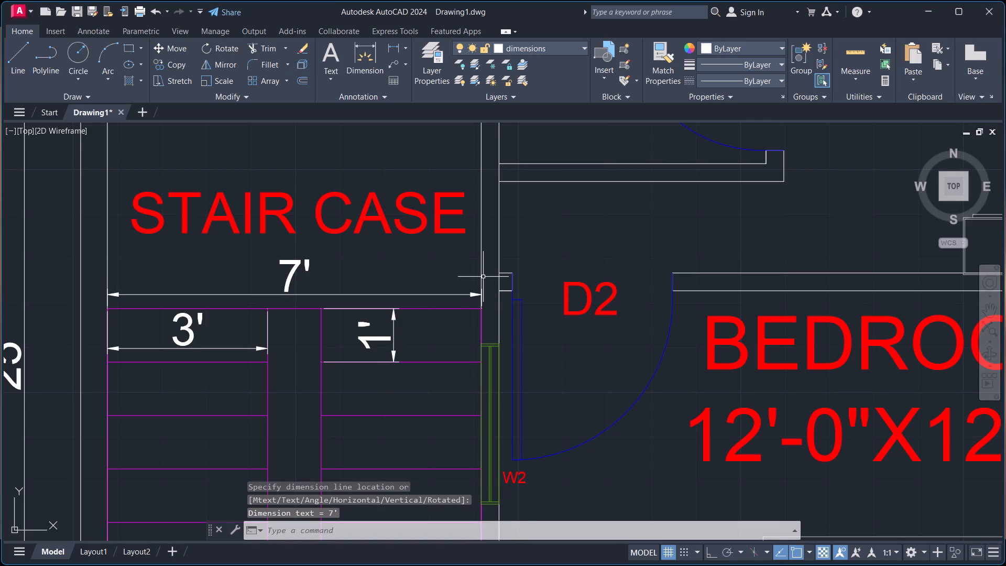
With Ortho on, add a vertical linear dimension from the house's outer corner at the kitchen up to the slanted compound wall's inner face.
{"action": "scroll", "coordinate": [484, 276], "scroll_direction": "down", "scroll_amount": 3}
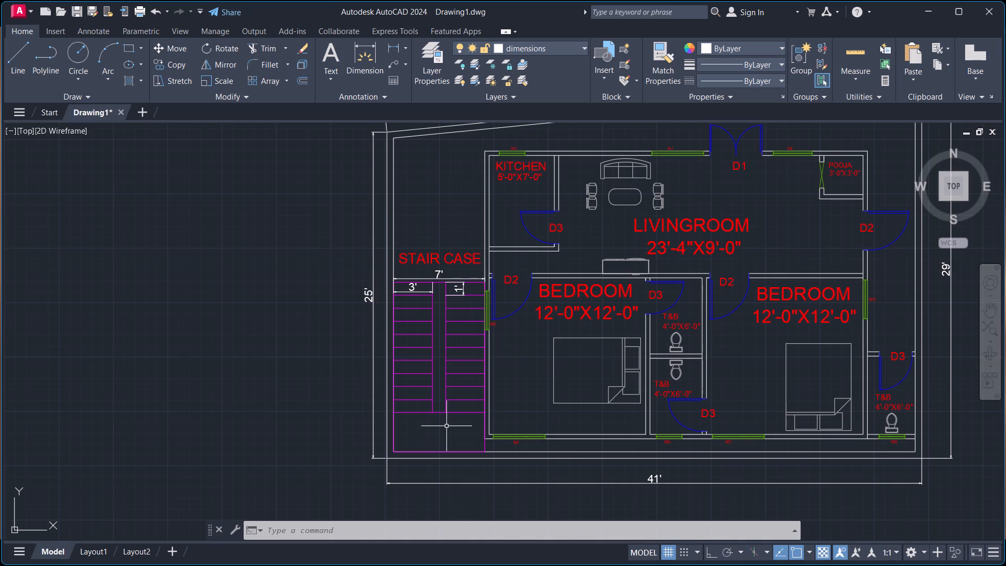
{"action": "middle_click_drag", "start_coordinate": [446, 426], "coordinate": [342, 406]}
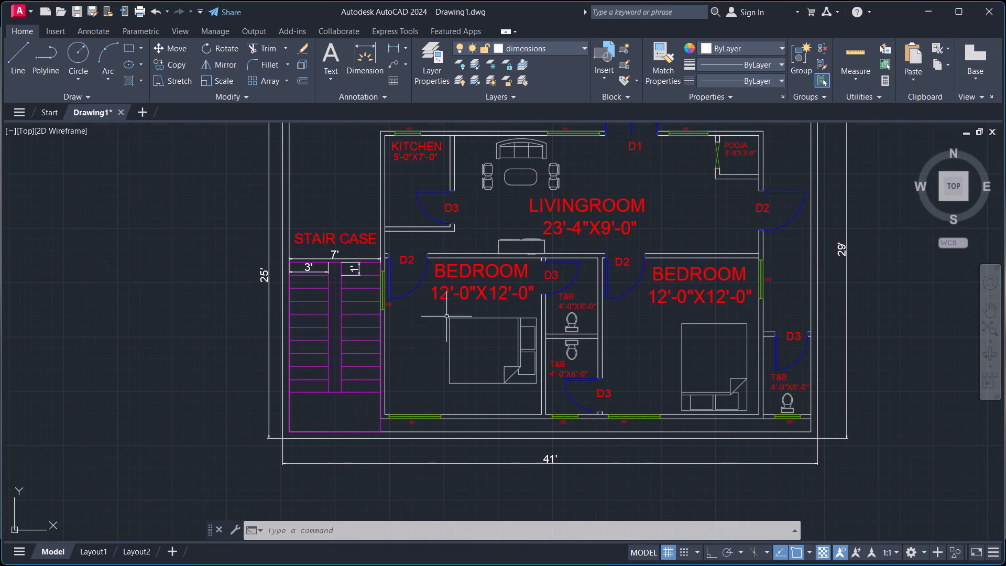
{"action": "scroll", "coordinate": [447, 313], "scroll_direction": "down", "scroll_amount": 1}
{"action": "middle_click_drag", "start_coordinate": [575, 218], "coordinate": [450, 228]}
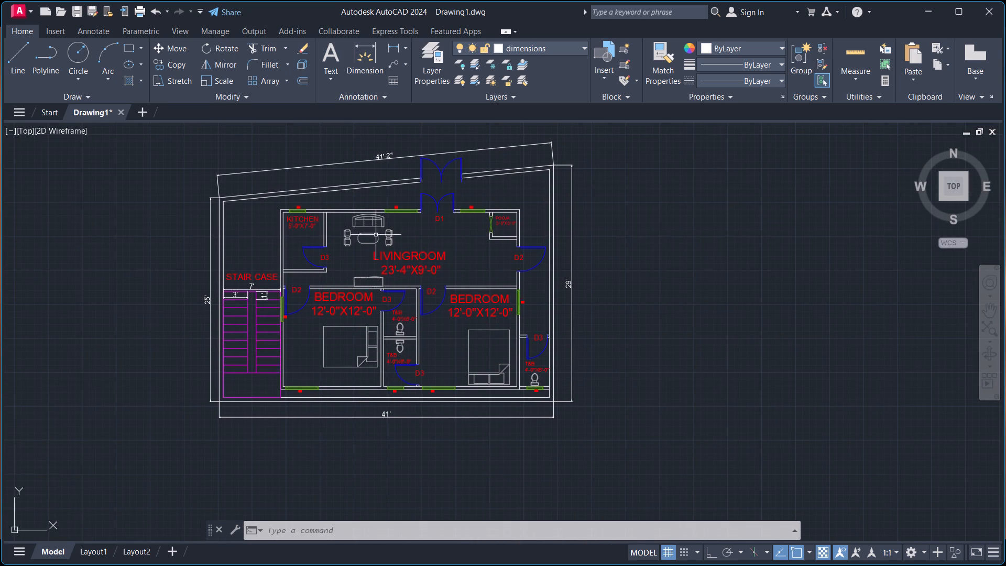
{"action": "scroll", "coordinate": [271, 197], "scroll_direction": "up", "scroll_amount": 2}
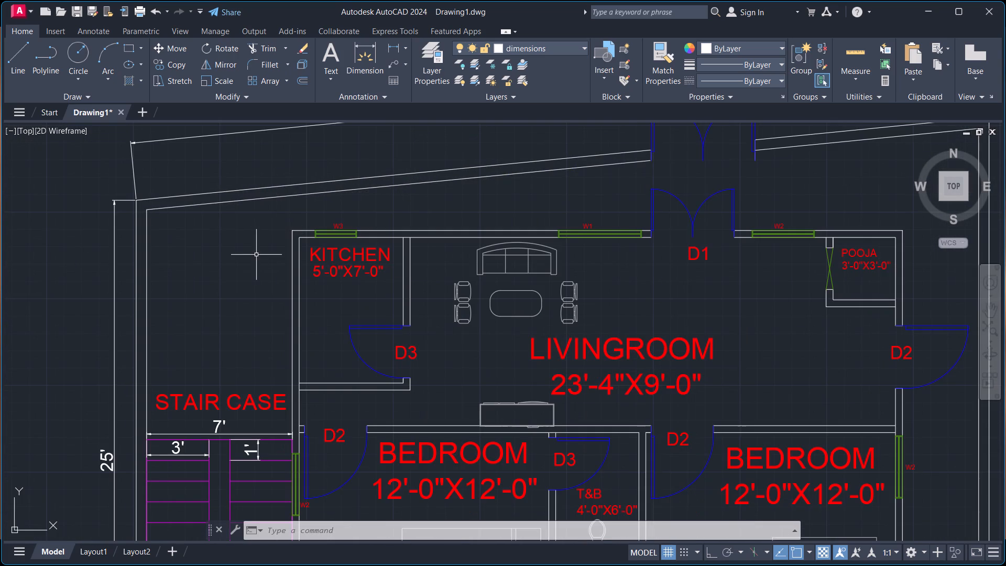
{"action": "key", "text": "space"}
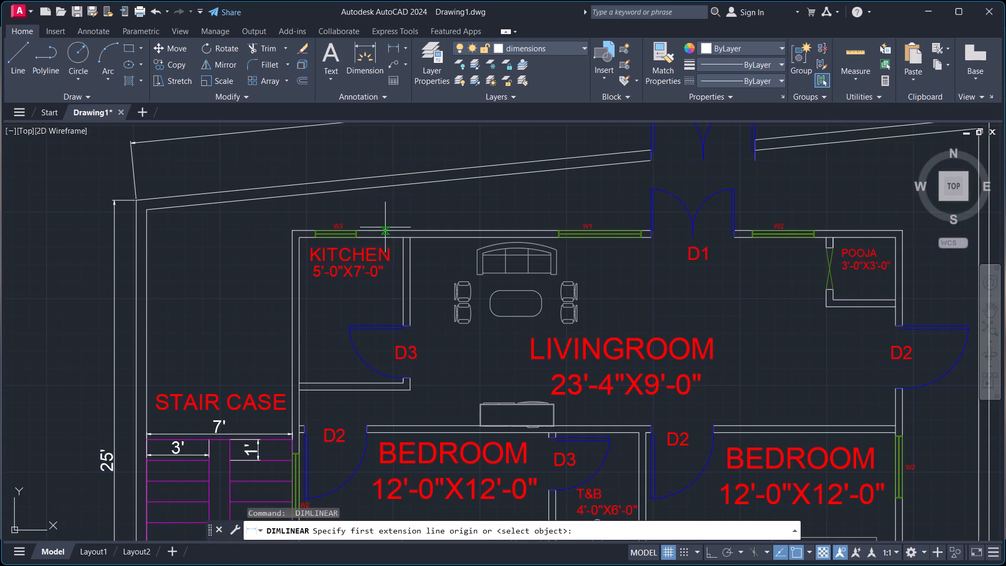
{"action": "left_click", "coordinate": [292, 228]}
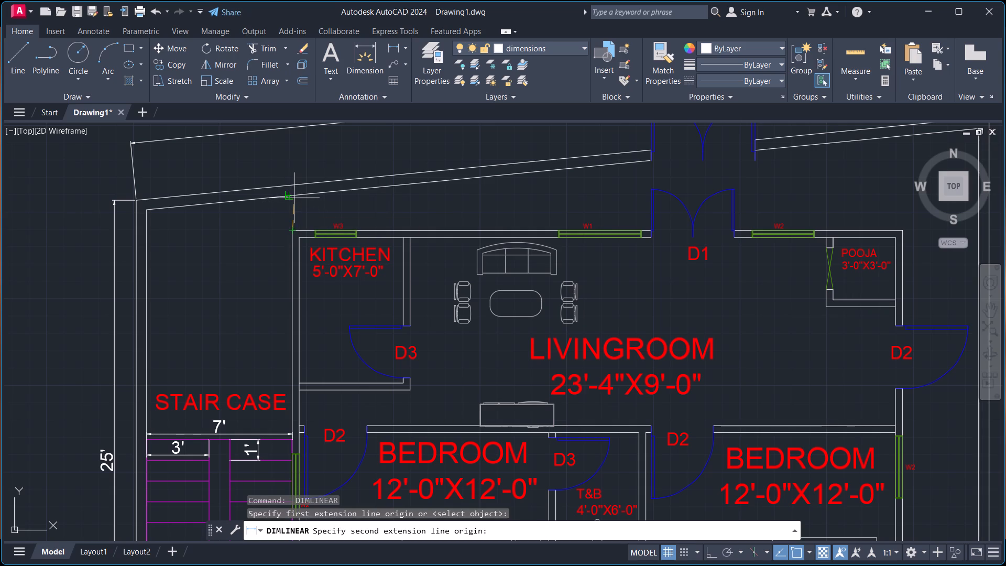
{"action": "key", "text": "F8"}
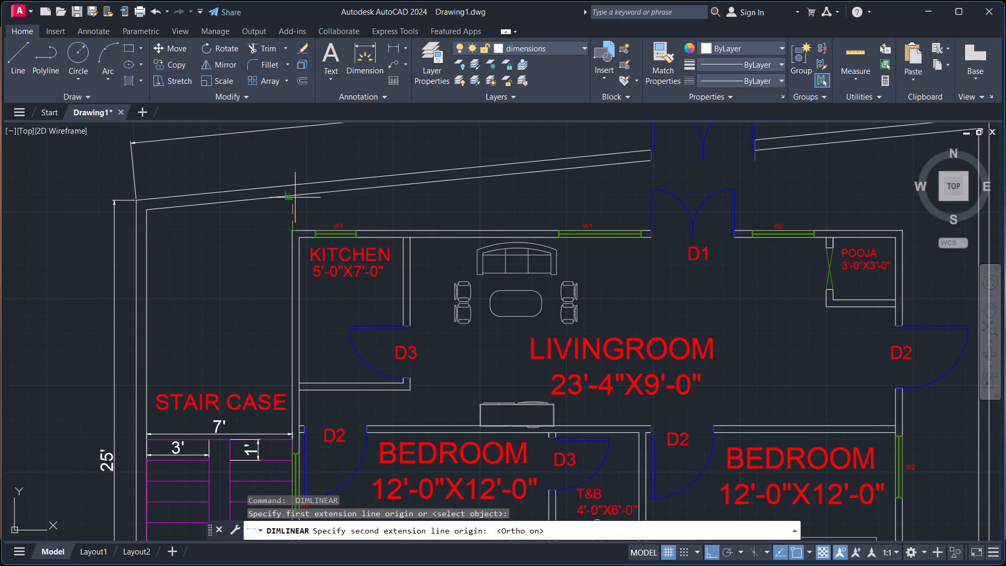
{"action": "left_click", "coordinate": [295, 198]}
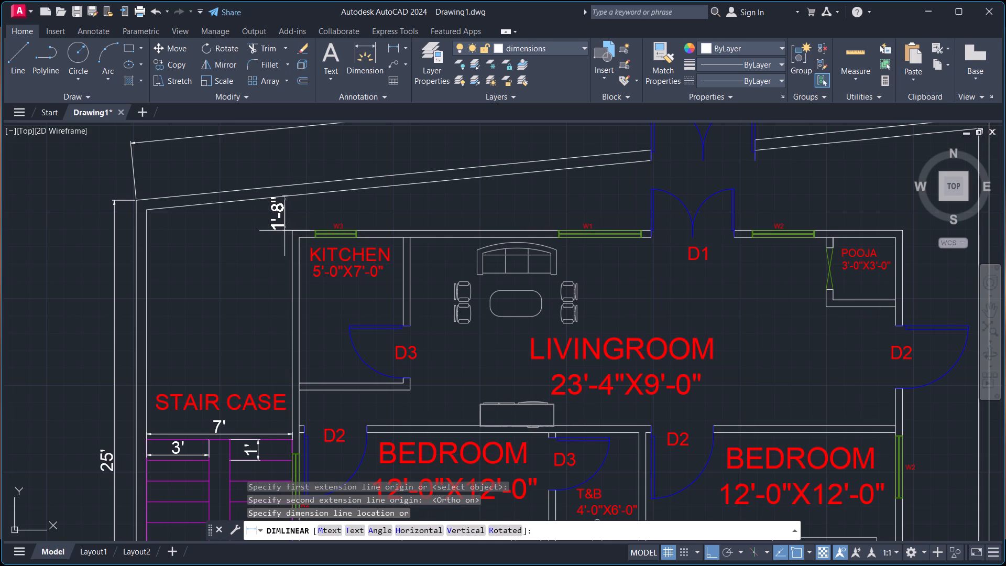
{"action": "left_click", "coordinate": [285, 231]}
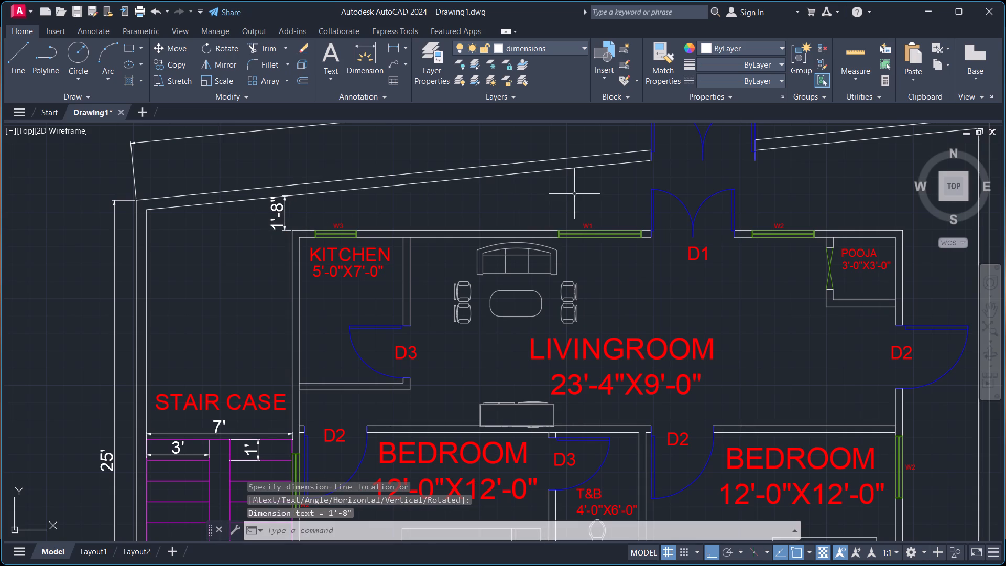
Add a vertical linear dimension between the house's front wall beside door D1 and the slanted compound wall, placed just beside the door.
{"action": "key", "text": "space"}
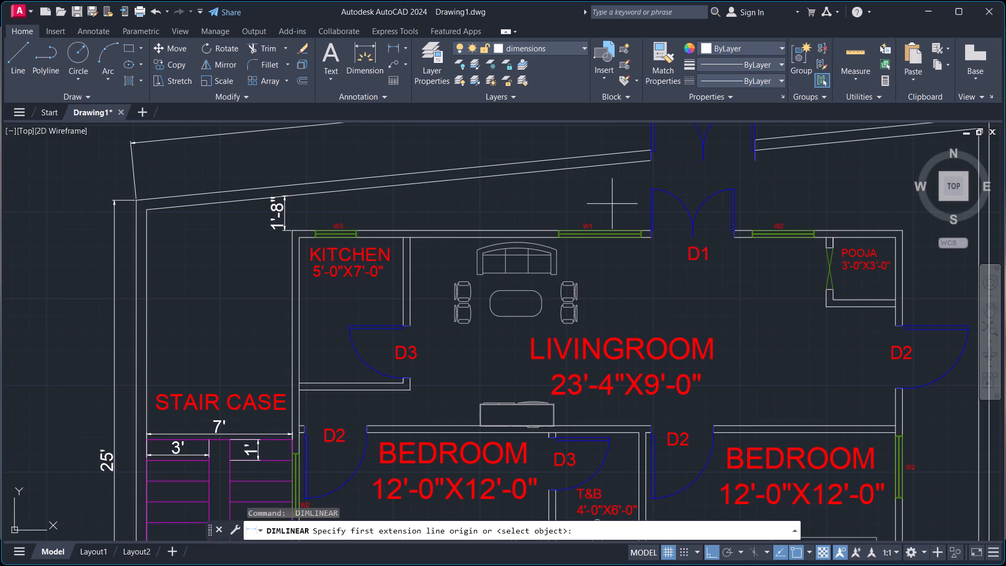
{"action": "left_click", "coordinate": [646, 232]}
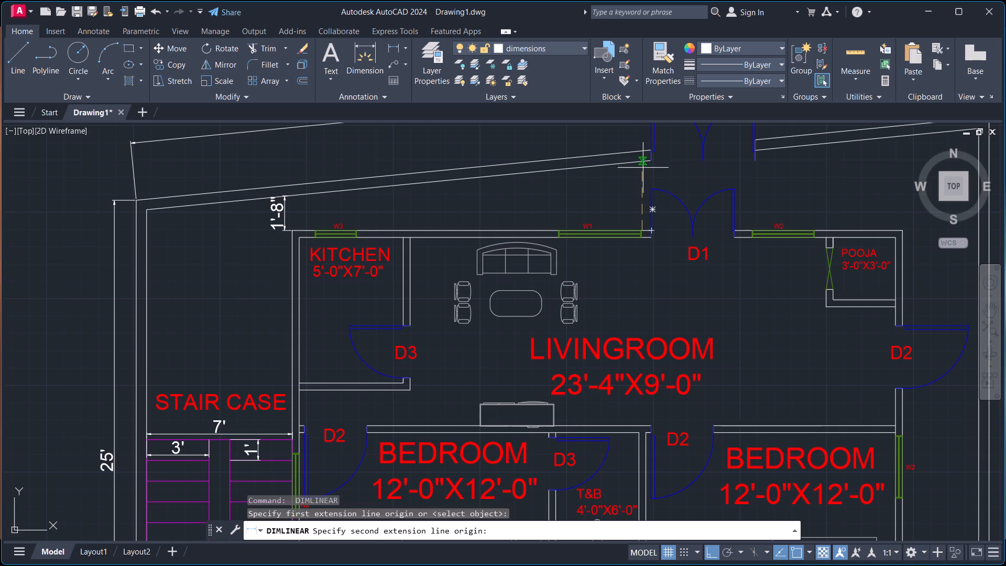
{"action": "left_click", "coordinate": [641, 164]}
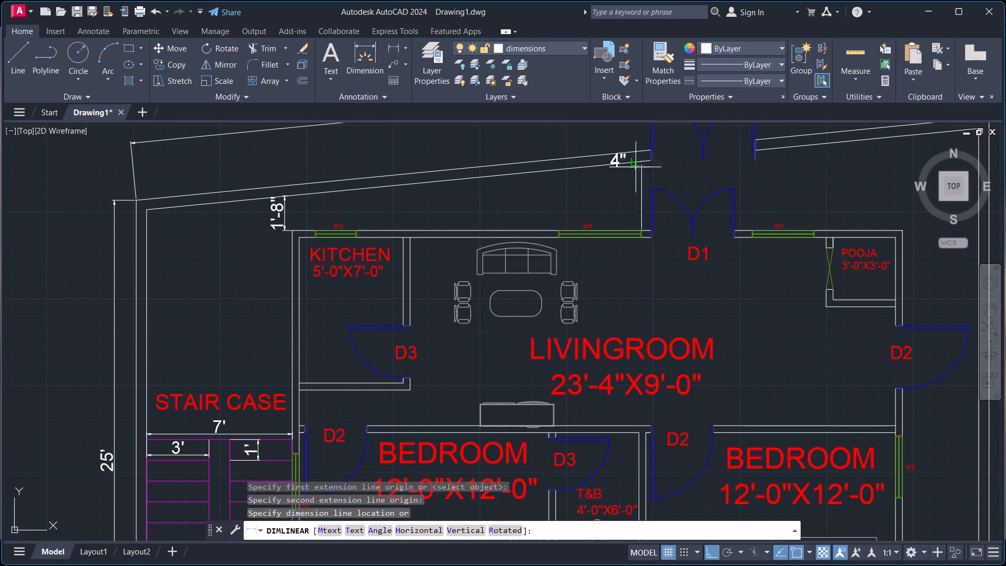
{"action": "left_click", "coordinate": [633, 195]}
Add a horizontal linear dimension from the house's outer wall beside the POOJA room to the compound wall, placed above door D2.
{"action": "scroll", "coordinate": [667, 183], "scroll_direction": "down", "scroll_amount": 2}
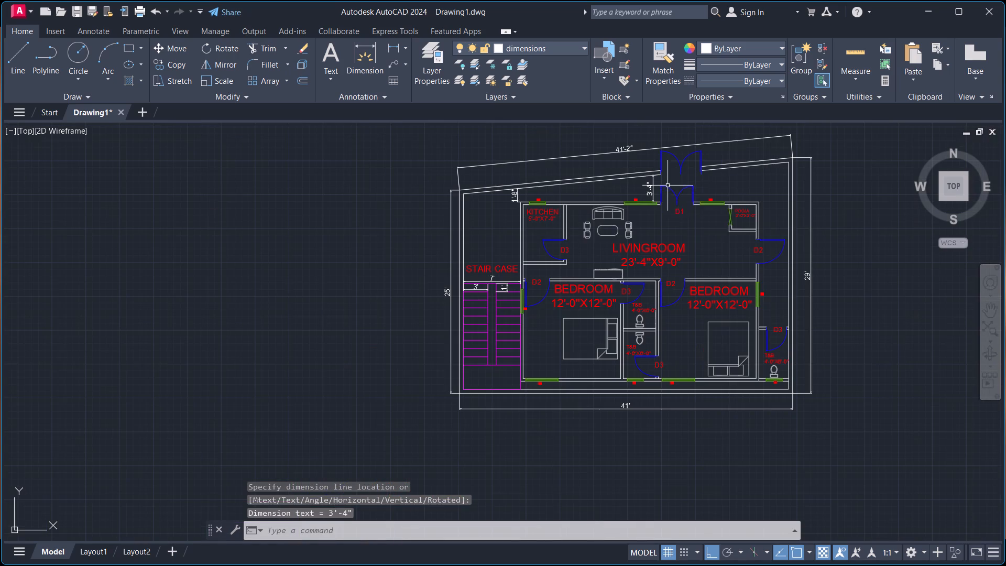
{"action": "scroll", "coordinate": [788, 286], "scroll_direction": "up", "scroll_amount": 2}
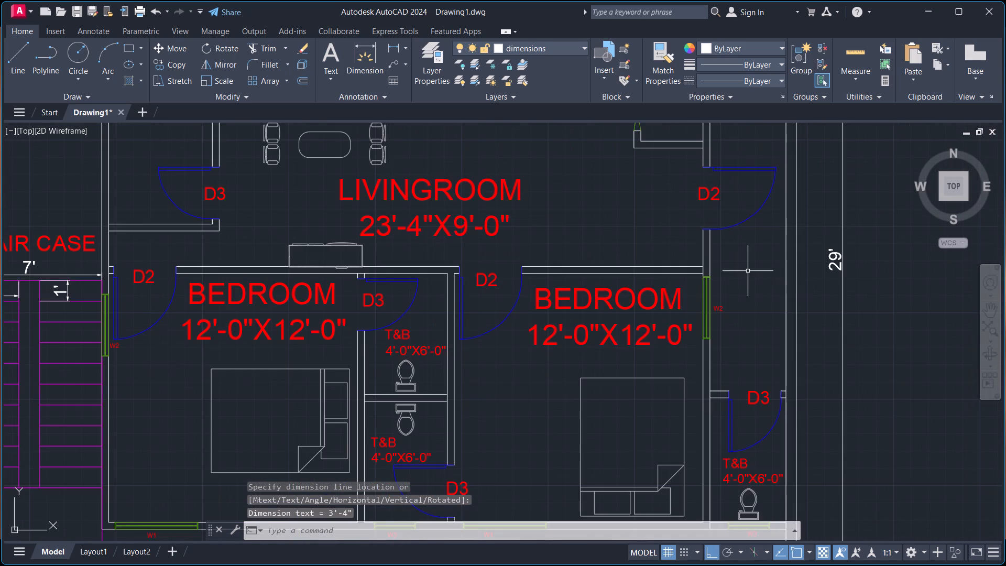
{"action": "scroll", "coordinate": [753, 255], "scroll_direction": "down", "scroll_amount": 1}
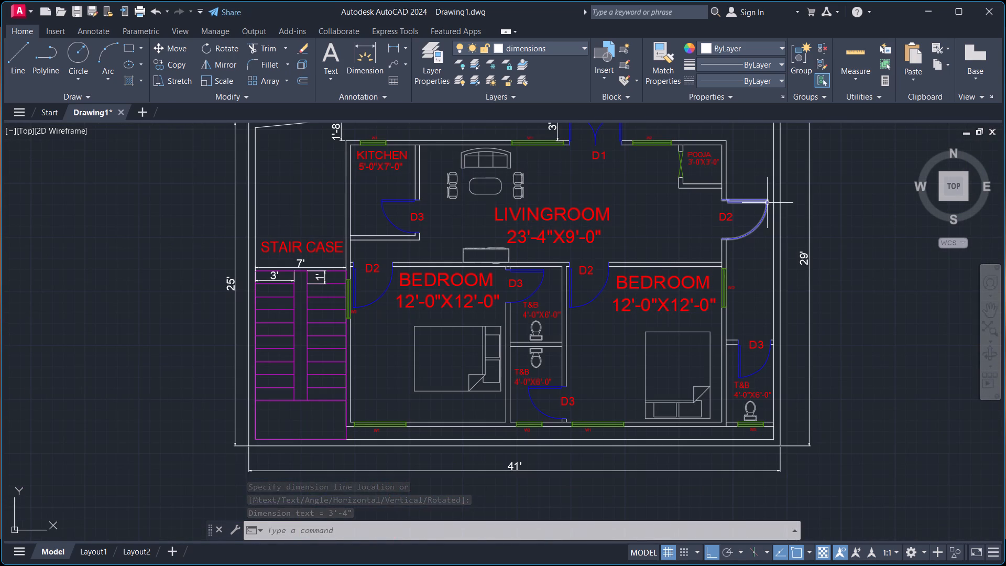
{"action": "key", "text": "space"}
{"action": "scroll", "coordinate": [751, 175], "scroll_direction": "down", "scroll_amount": 1}
{"action": "middle_click_drag", "start_coordinate": [751, 175], "coordinate": [778, 249]}
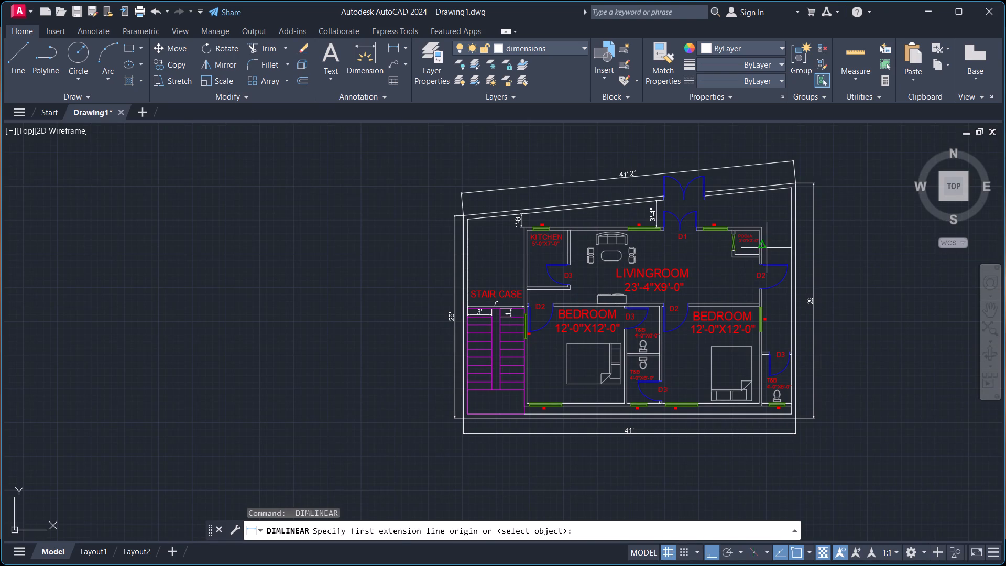
{"action": "scroll", "coordinate": [766, 247], "scroll_direction": "up", "scroll_amount": 2}
{"action": "left_click", "coordinate": [756, 239]}
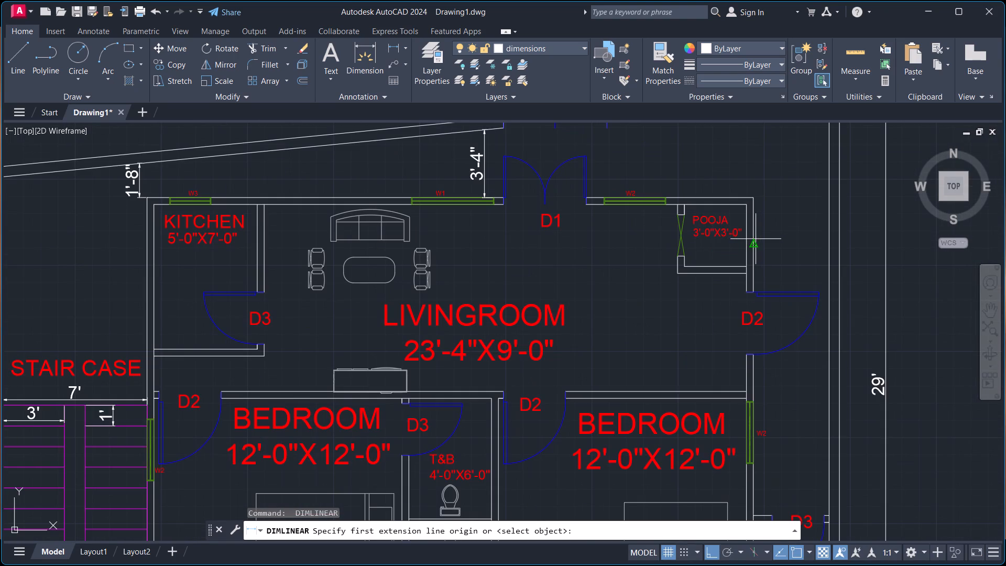
{"action": "left_click", "coordinate": [828, 241]}
{"action": "left_click", "coordinate": [824, 248]}
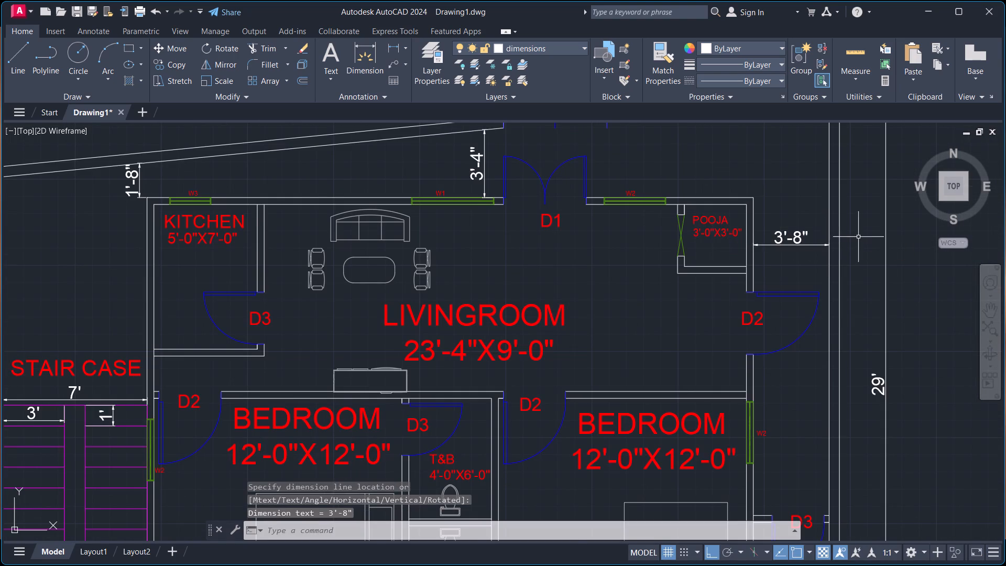
Change the size in the T&B label of the toilet beside the compound wall to 3'-8"X6'-0".
{"action": "scroll", "coordinate": [859, 236], "scroll_direction": "down", "scroll_amount": 2}
{"action": "scroll", "coordinate": [848, 396], "scroll_direction": "up", "scroll_amount": 2}
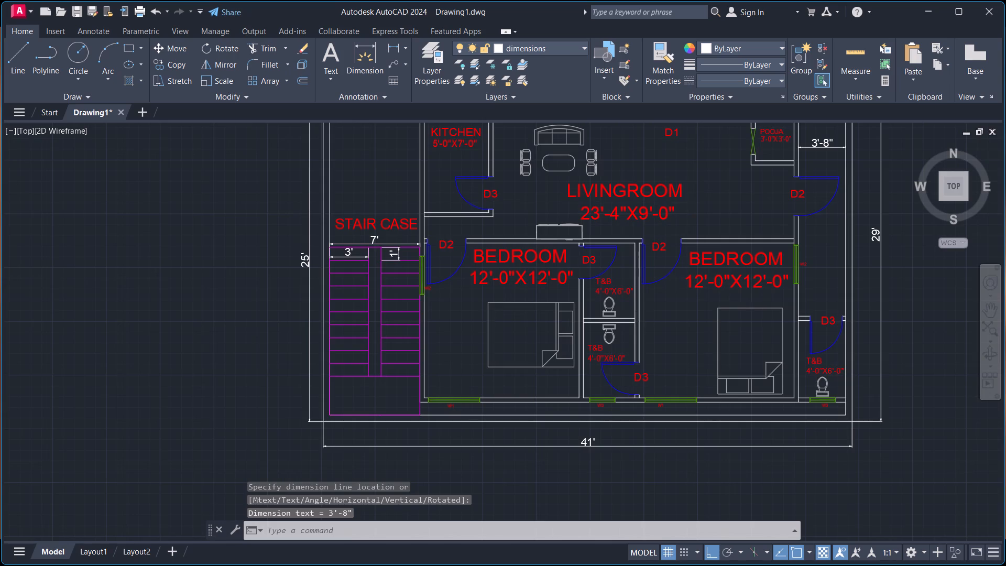
{"action": "scroll", "coordinate": [795, 362], "scroll_direction": "up", "scroll_amount": 3}
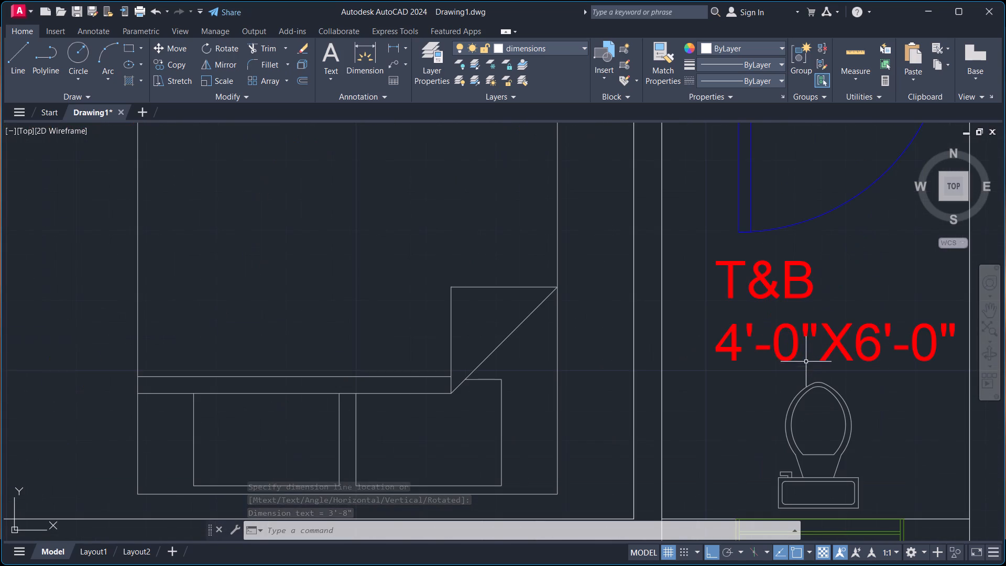
{"action": "double_click", "coordinate": [799, 346]}
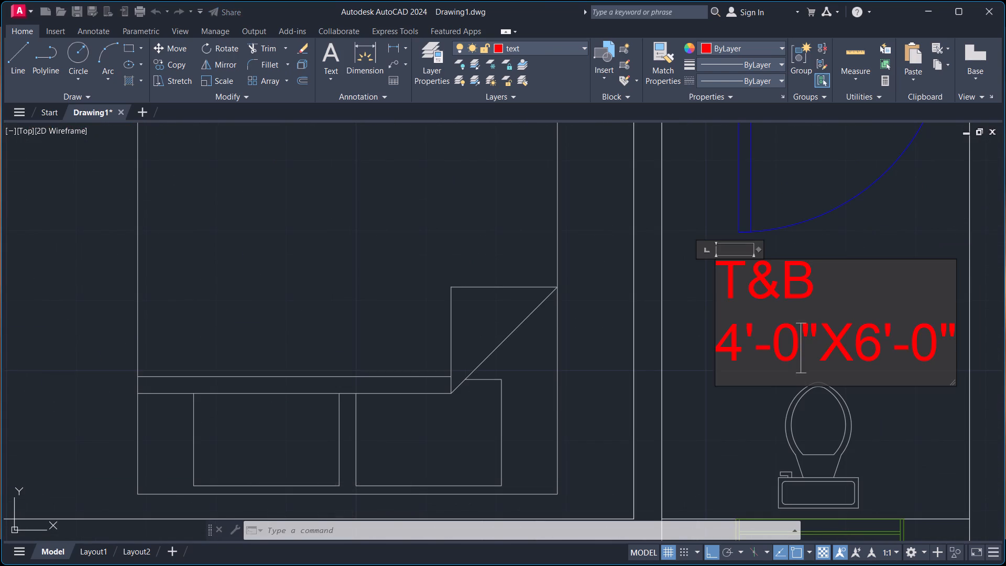
{"action": "key", "text": "BackSpace"}
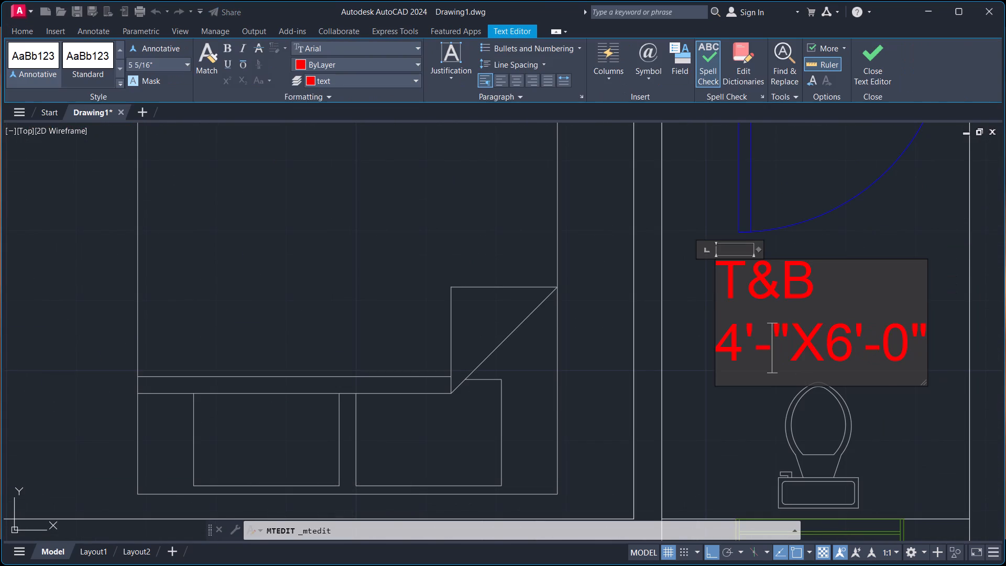
{"action": "key", "text": "8"}
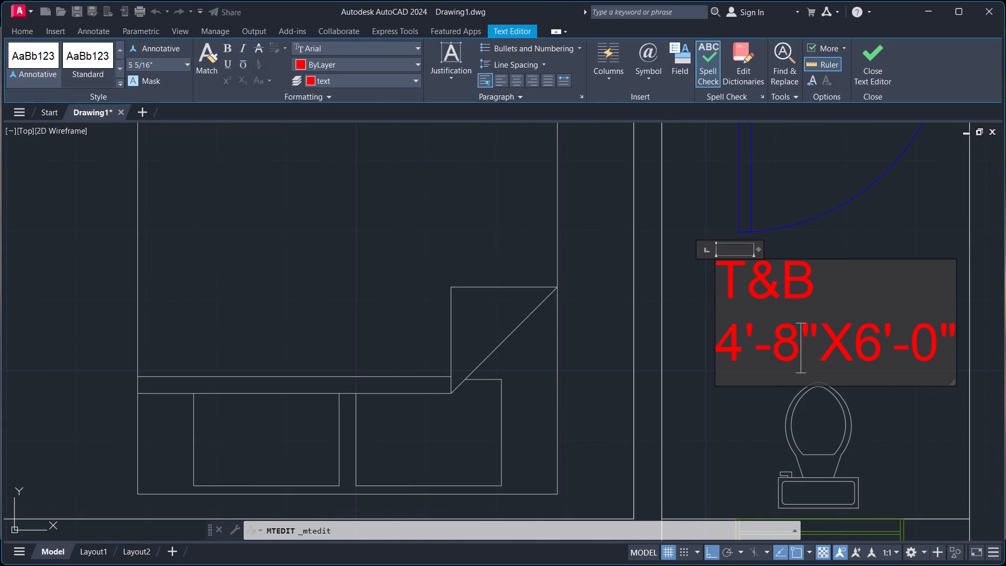
{"action": "key", "text": "Left"}
{"action": "key", "text": "Left"}
{"action": "key", "text": "Left"}
{"action": "key", "text": "Left"}
{"action": "key", "text": "Right"}
{"action": "key", "text": "BackSpace"}
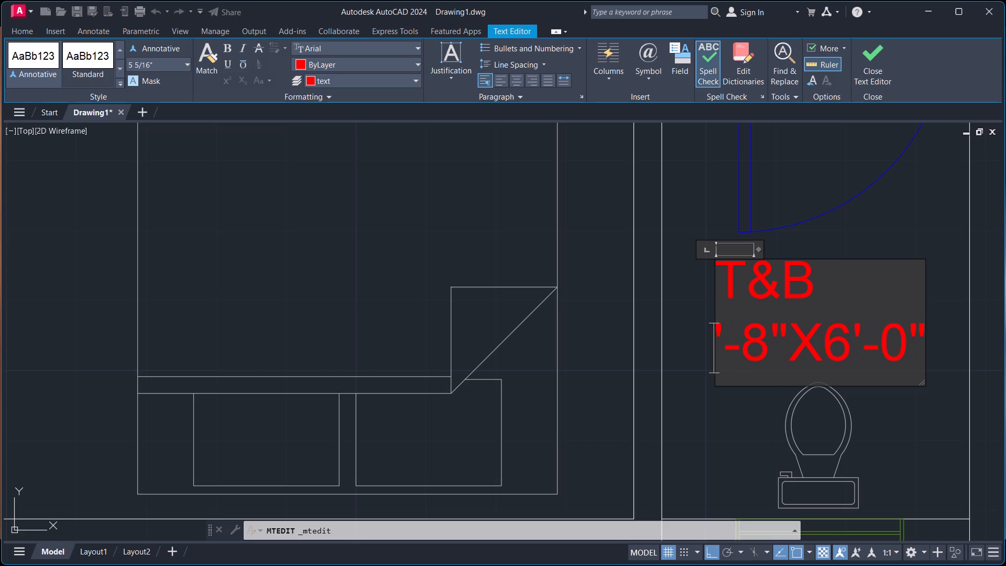
{"action": "key", "text": "3"}
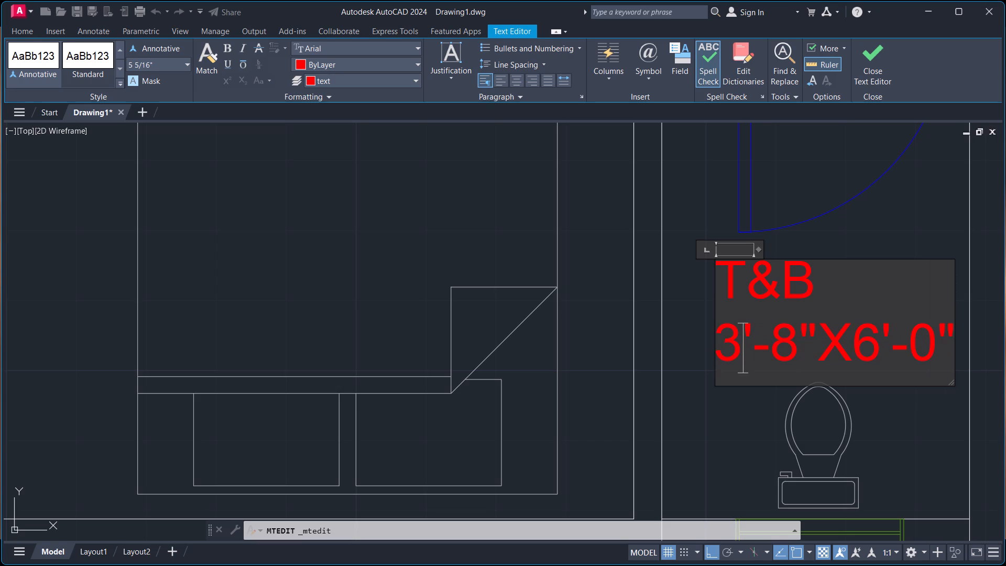
{"action": "double_click", "coordinate": [953, 374]}
{"action": "left_click", "coordinate": [918, 232]}
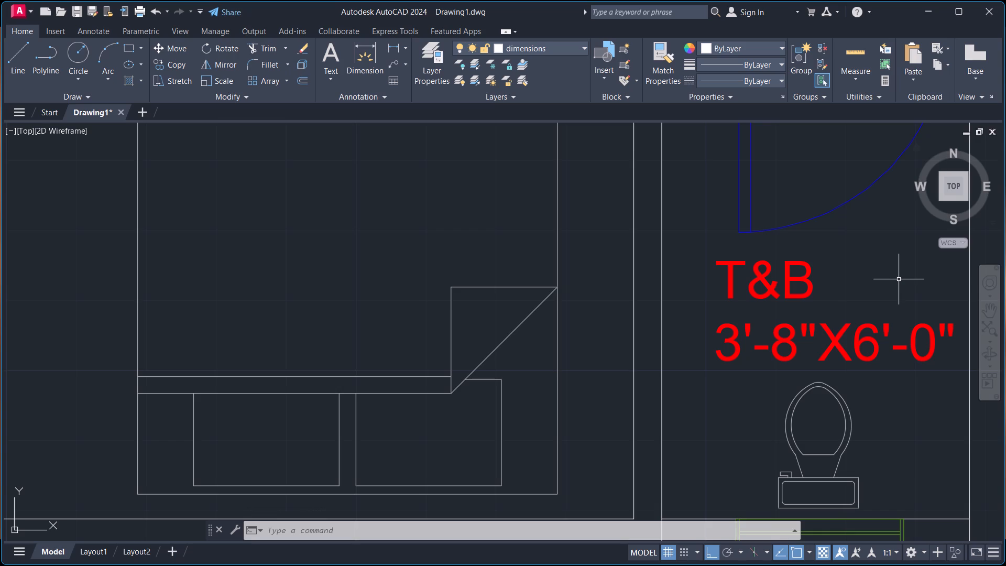
Examine the complete floor plan with its overall, staircase and setback dimensions.
{"action": "scroll", "coordinate": [911, 302], "scroll_direction": "down", "scroll_amount": 4}
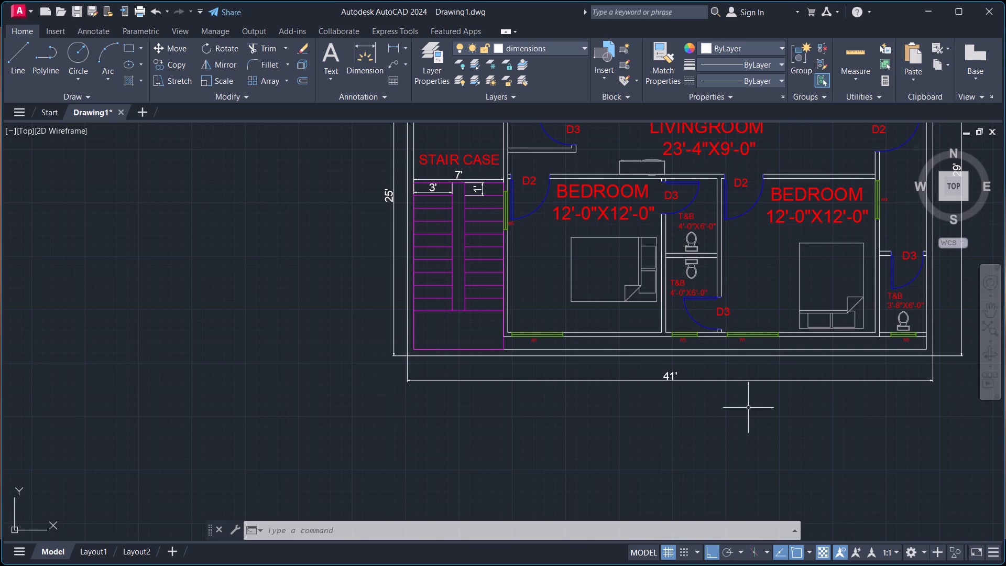
{"action": "scroll", "coordinate": [738, 406], "scroll_direction": "down", "scroll_amount": 1}
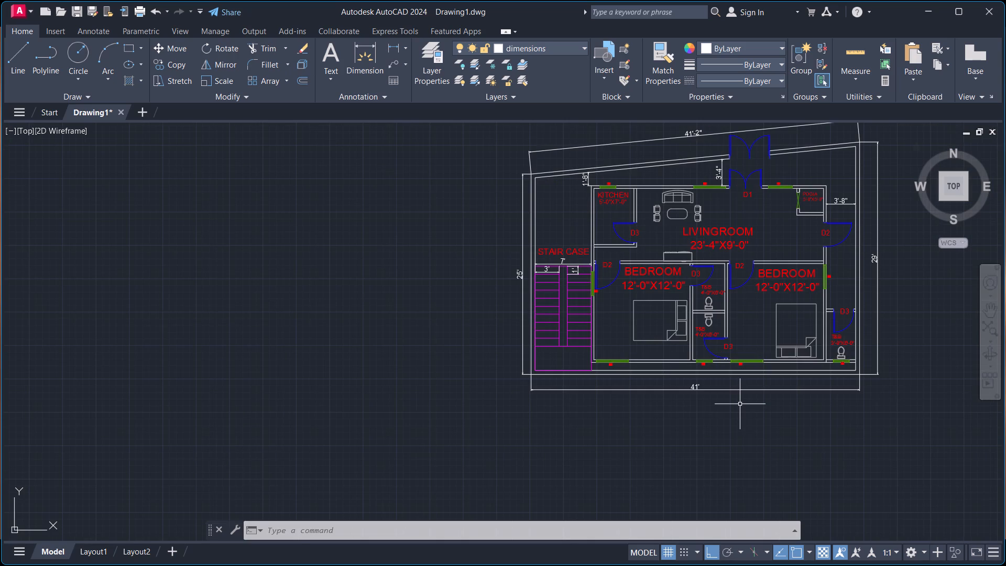
{"action": "middle_click_drag", "start_coordinate": [733, 404], "coordinate": [652, 443]}
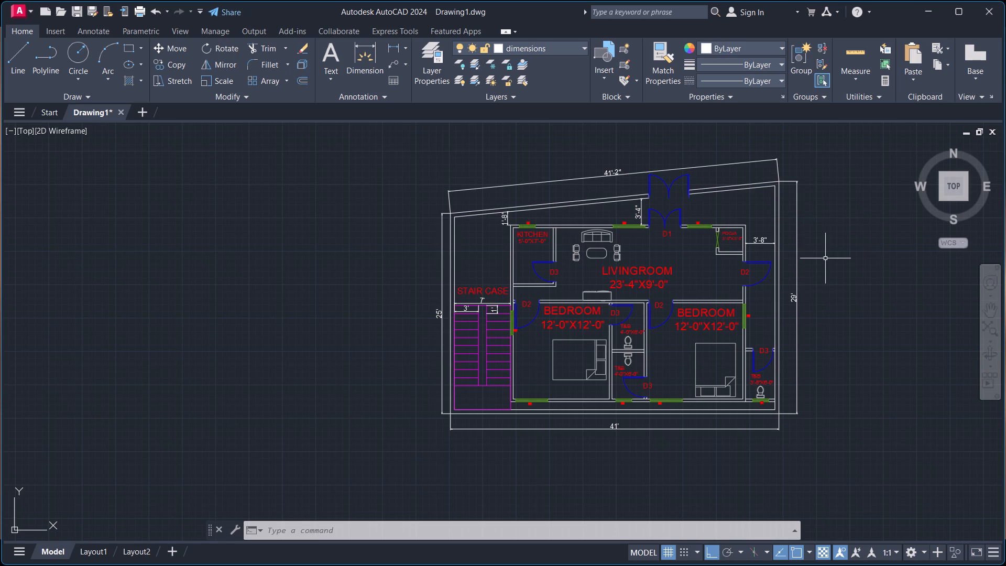
{"action": "scroll", "coordinate": [826, 258], "scroll_direction": "up", "scroll_amount": 1}
{"action": "scroll", "coordinate": [826, 258], "scroll_direction": "down", "scroll_amount": 1}
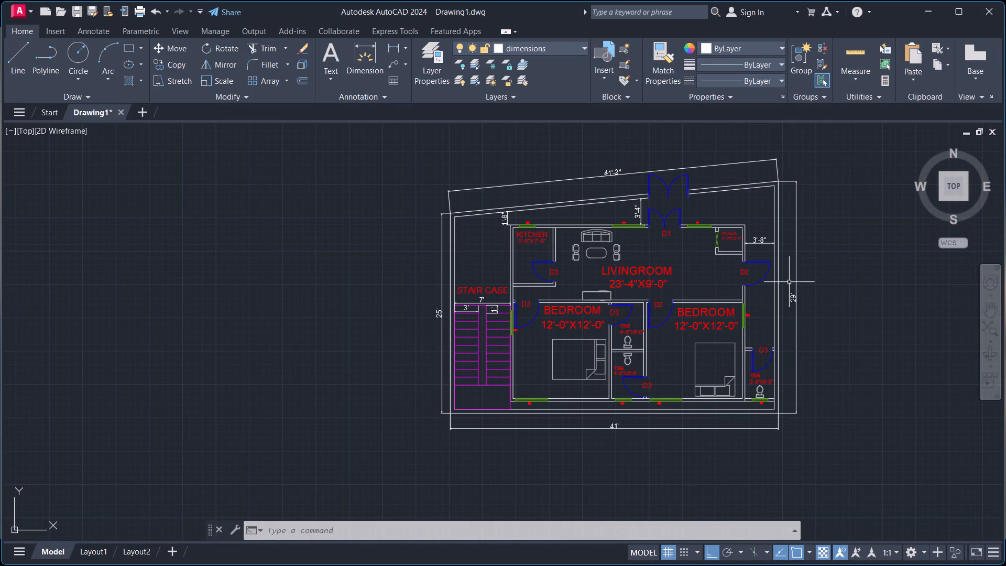
{"action": "middle_click_drag", "start_coordinate": [814, 280], "coordinate": [745, 309]}
{"action": "middle_click_drag", "start_coordinate": [771, 319], "coordinate": [772, 318]}
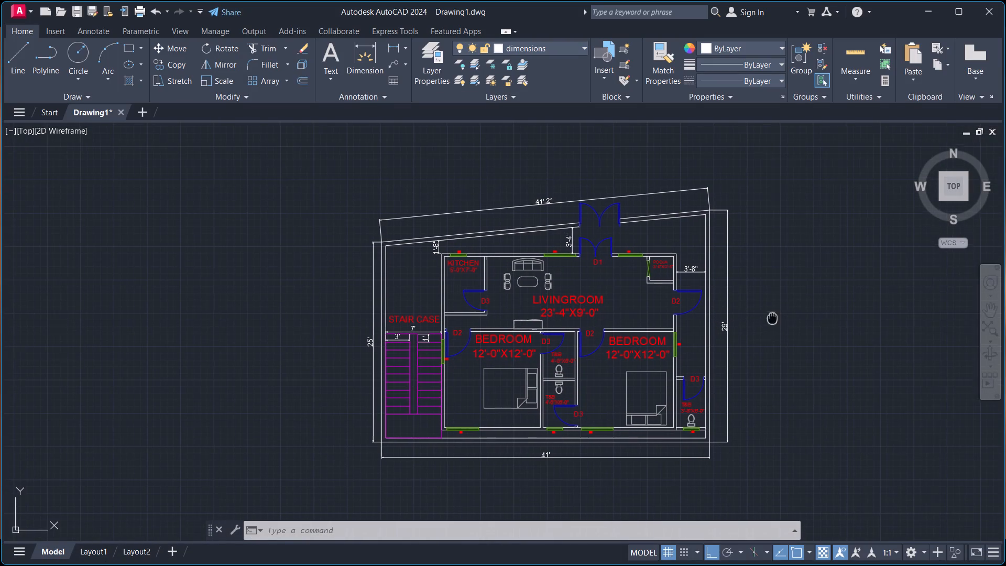
{"action": "middle_click_drag", "start_coordinate": [772, 318], "coordinate": [713, 276]}
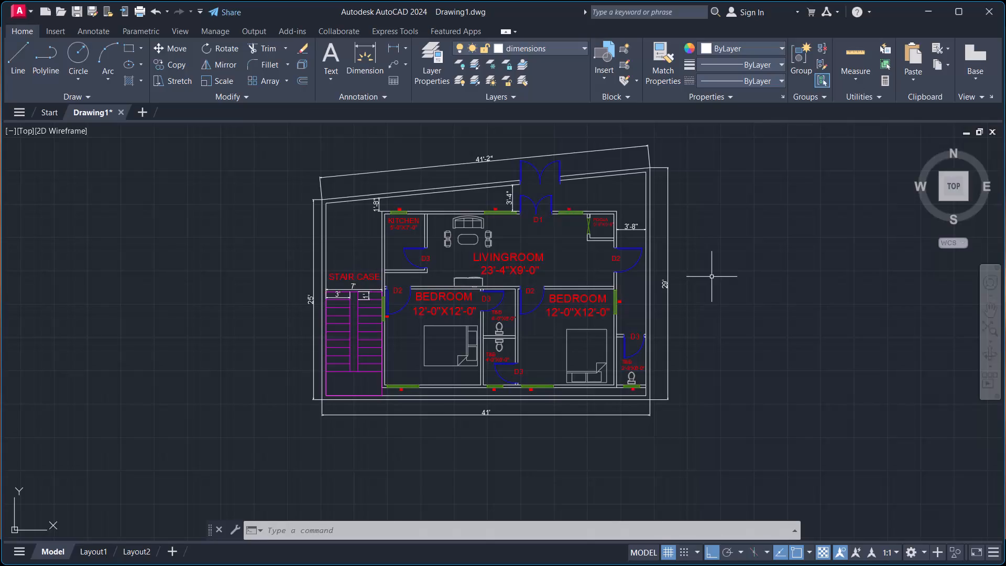
Insert the Entertainment Center block from the recent blocks into the empty space outside the compound wall, level with the POOJA room.
{"action": "key", "text": "i"}
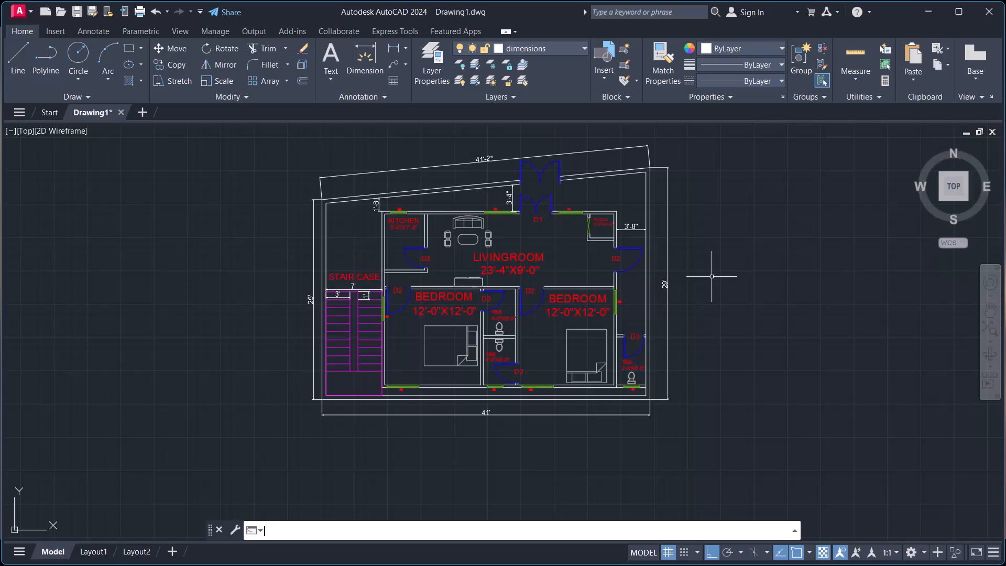
{"action": "key", "text": "Return"}
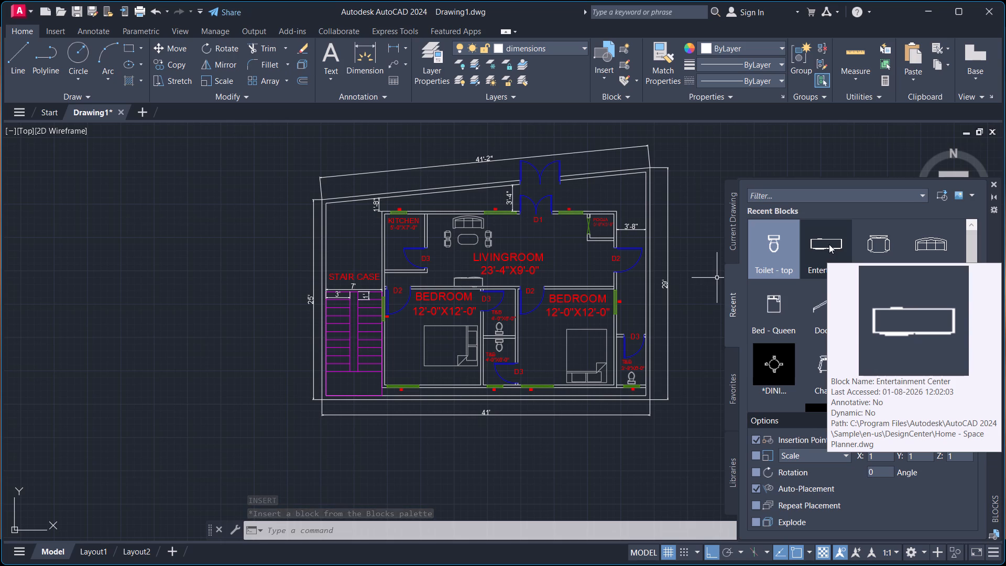
{"action": "left_click", "coordinate": [829, 244]}
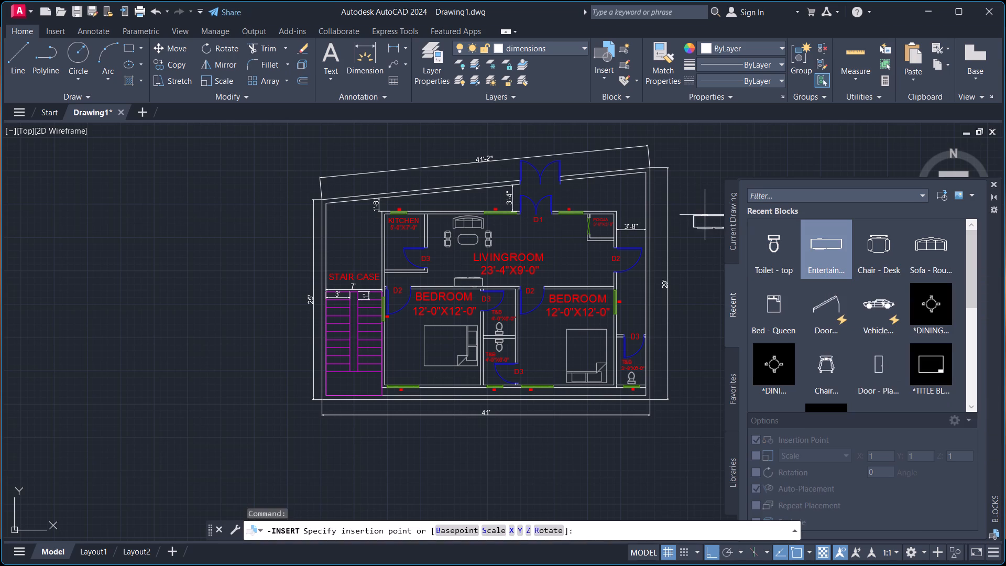
{"action": "left_click", "coordinate": [696, 221]}
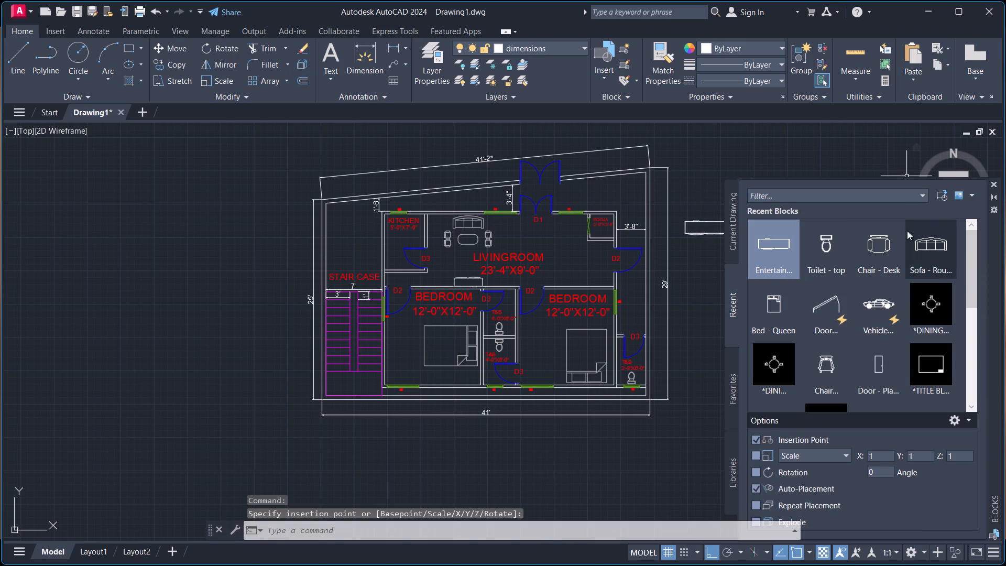
{"action": "left_click", "coordinate": [996, 183]}
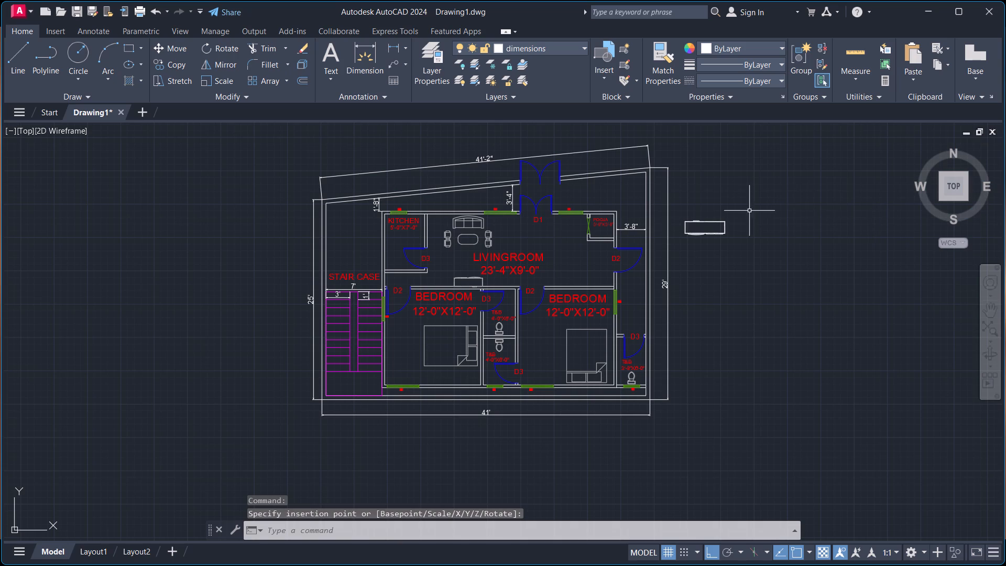
Scale the inserted entertainment center block down freehand from its upper-left corner, and make furniture the current layer.
{"action": "left_click", "coordinate": [675, 215]}
{"action": "left_click", "coordinate": [746, 261]}
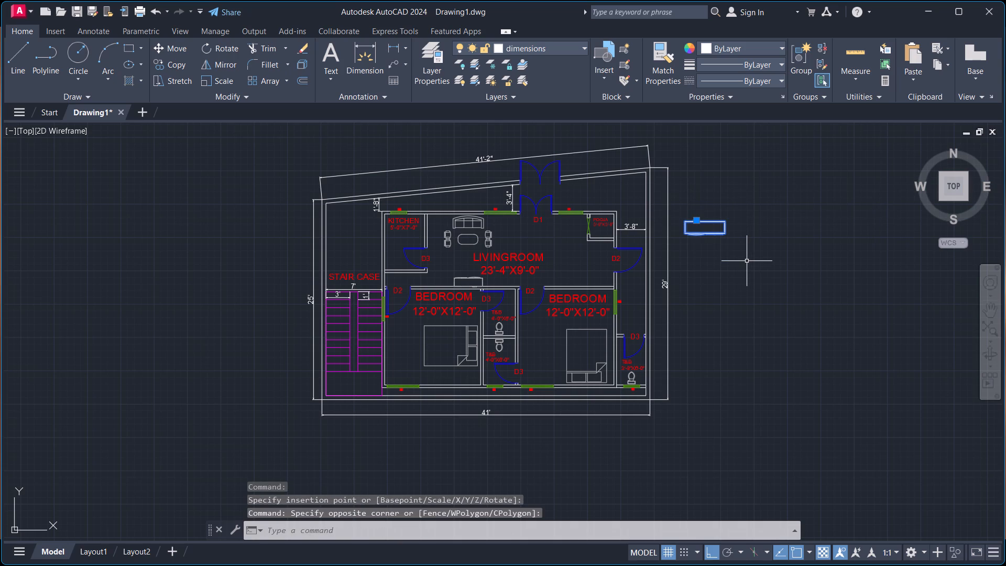
{"action": "type", "text": "sc"}
{"action": "key", "text": "Return"}
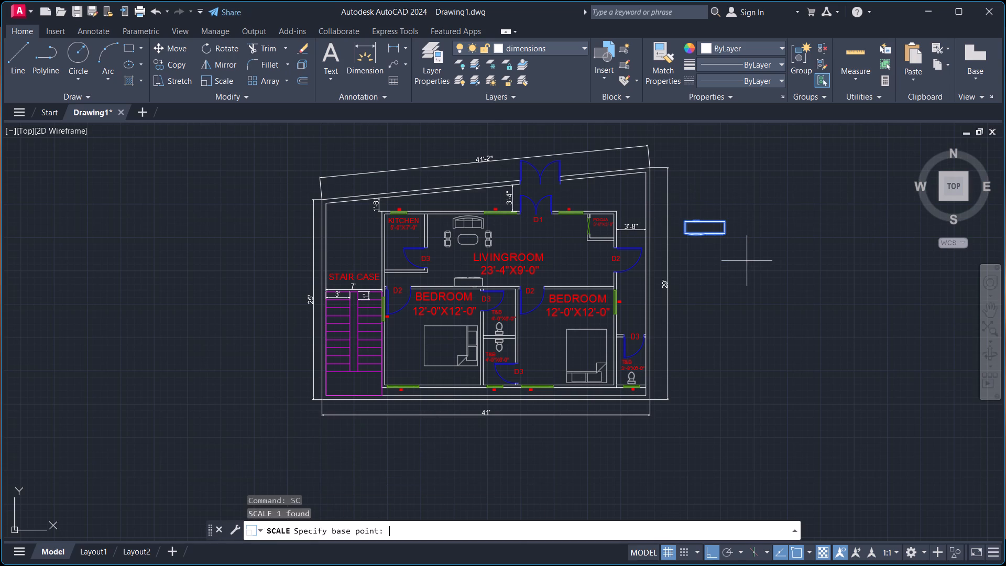
{"action": "left_click", "coordinate": [581, 44]}
{"action": "left_click", "coordinate": [545, 126]}
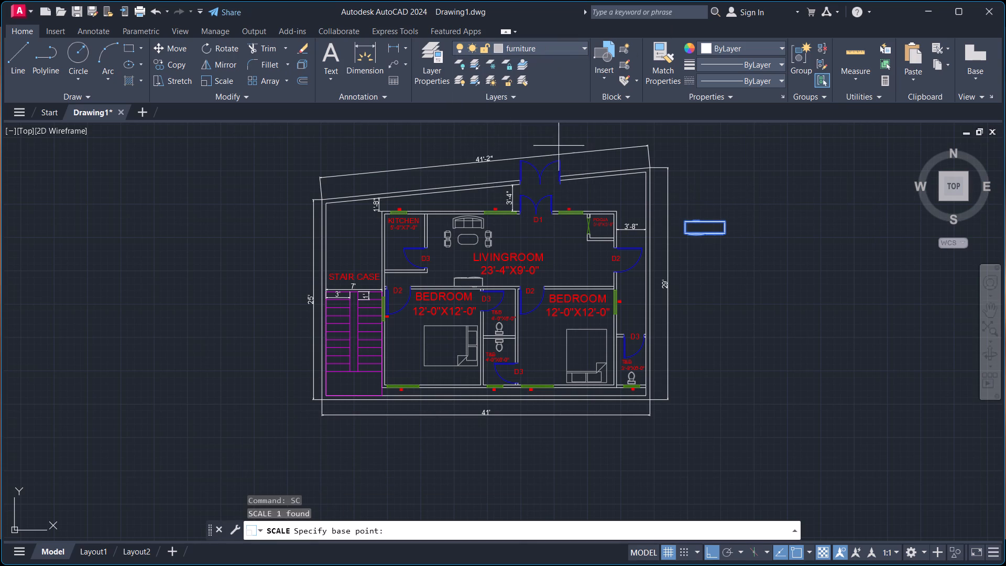
{"action": "left_click", "coordinate": [686, 223]}
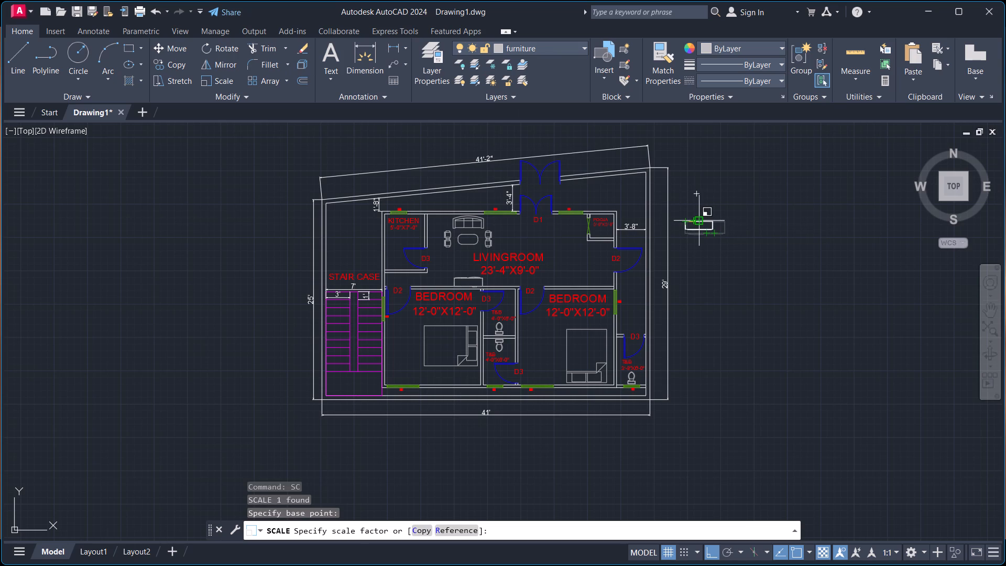
{"action": "left_click", "coordinate": [698, 217]}
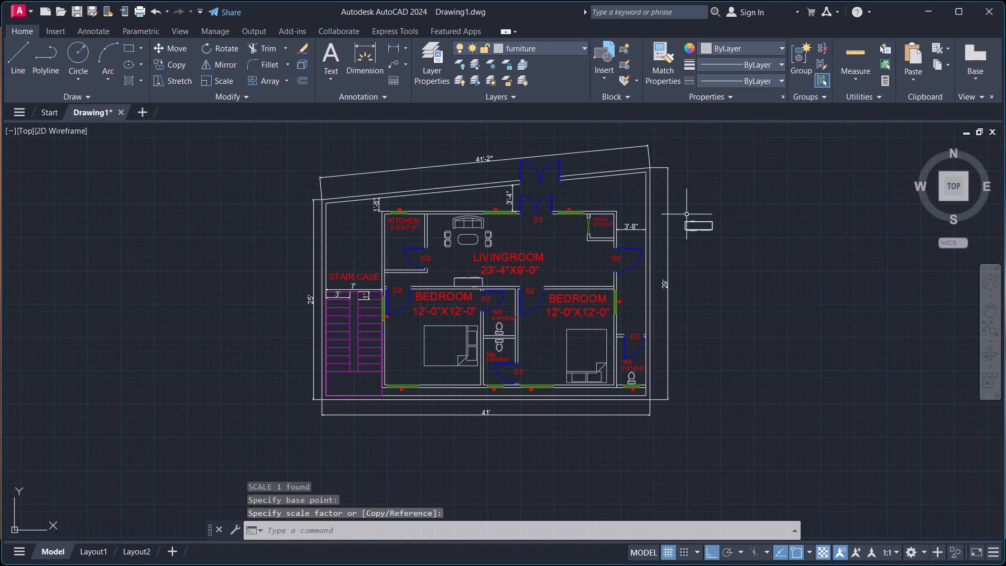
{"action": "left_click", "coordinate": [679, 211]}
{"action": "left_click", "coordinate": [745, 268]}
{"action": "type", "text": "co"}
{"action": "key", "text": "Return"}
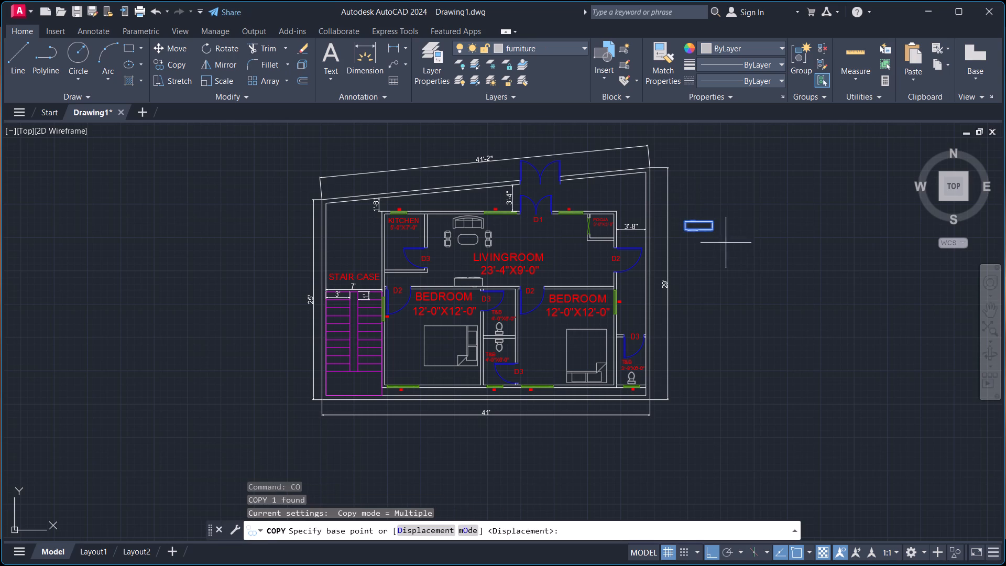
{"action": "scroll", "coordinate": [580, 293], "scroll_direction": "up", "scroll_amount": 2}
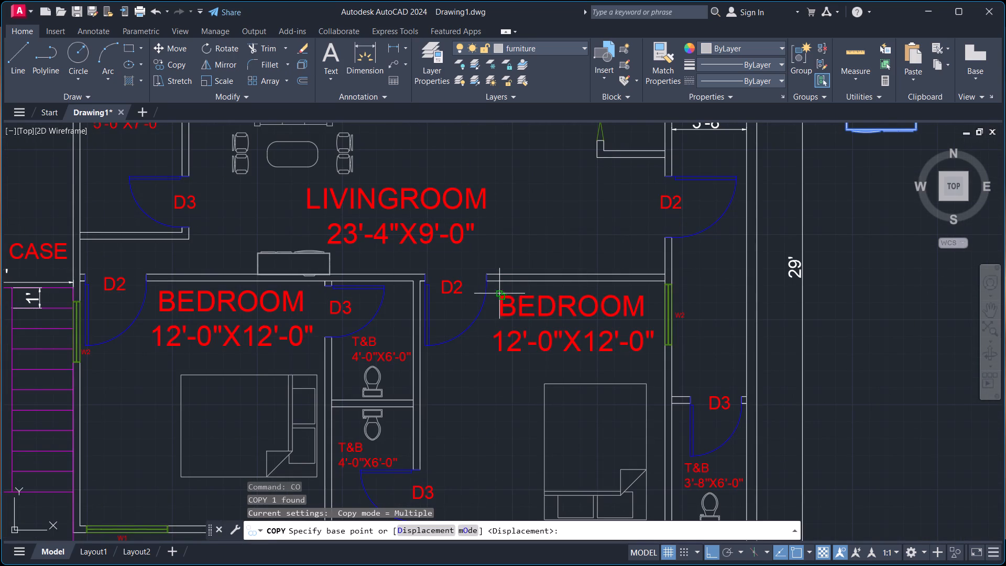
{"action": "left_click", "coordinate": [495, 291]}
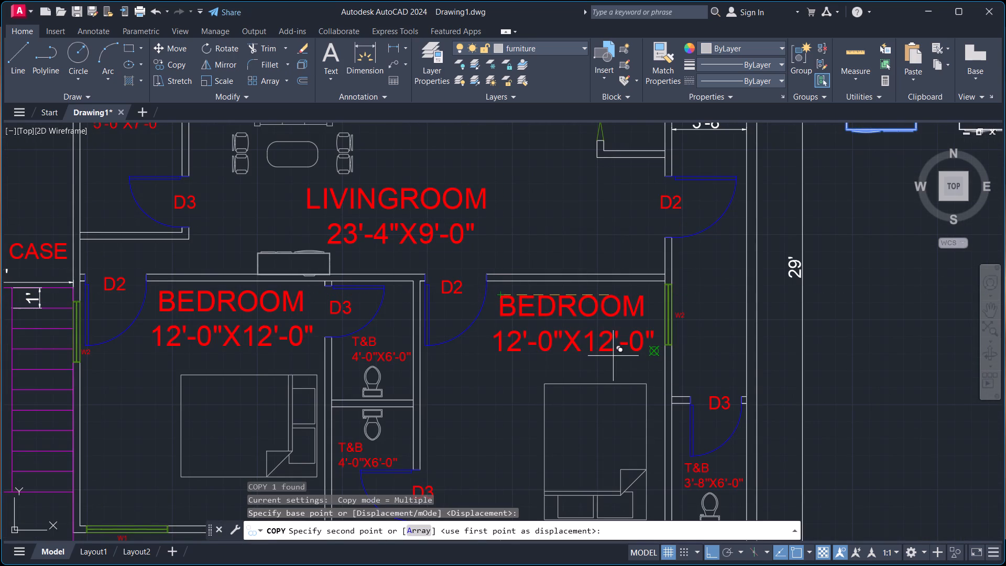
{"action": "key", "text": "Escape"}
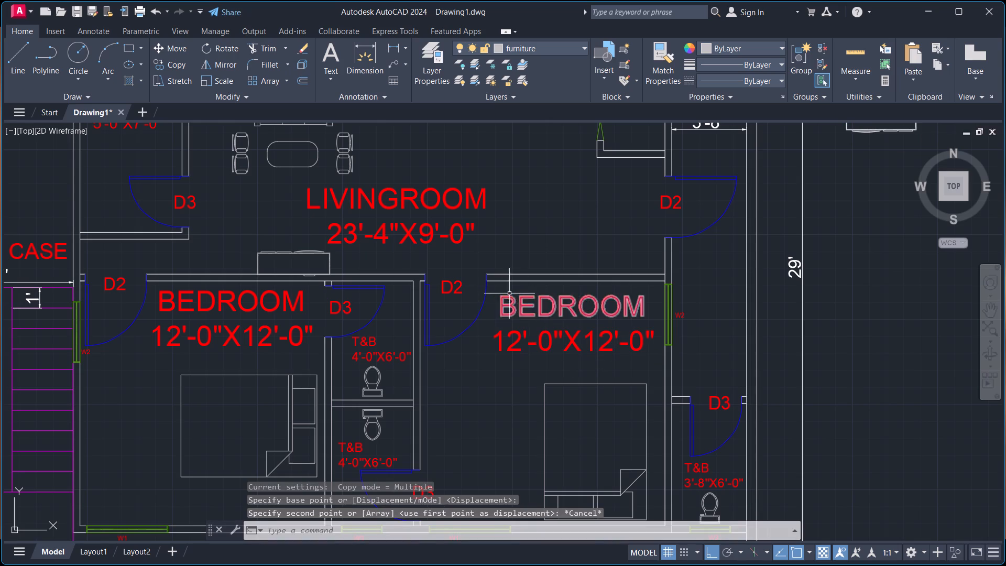
Move the BEDROOM name and size labels beside window W2 straight down about 11 inches, away from the living room wall.
{"action": "left_click_drag", "start_coordinate": [489, 291], "coordinate": [501, 302]}
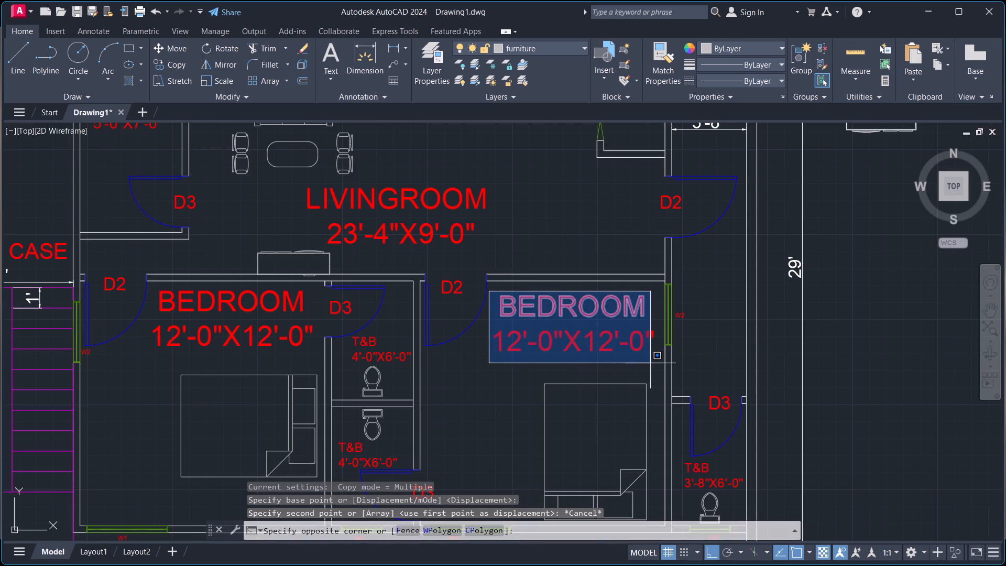
{"action": "left_click", "coordinate": [656, 364]}
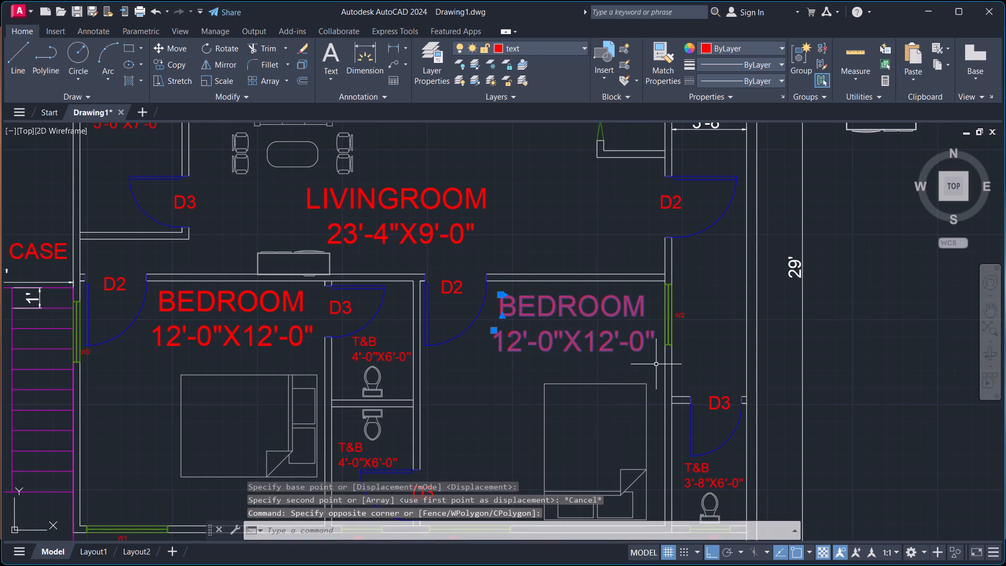
{"action": "key", "text": "m"}
{"action": "key", "text": "Return"}
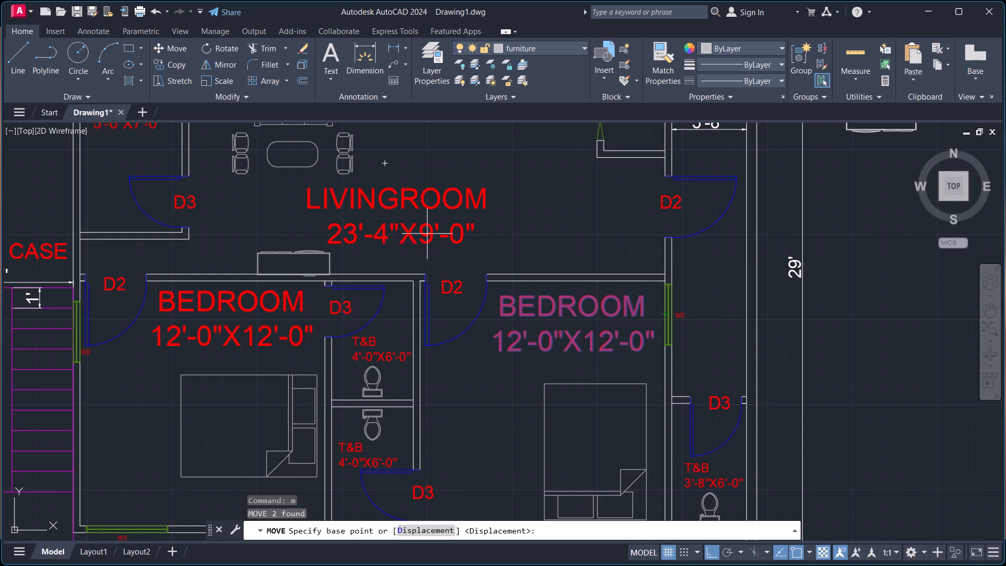
{"action": "scroll", "coordinate": [476, 252], "scroll_direction": "up", "scroll_amount": 2}
{"action": "left_click", "coordinate": [530, 362]}
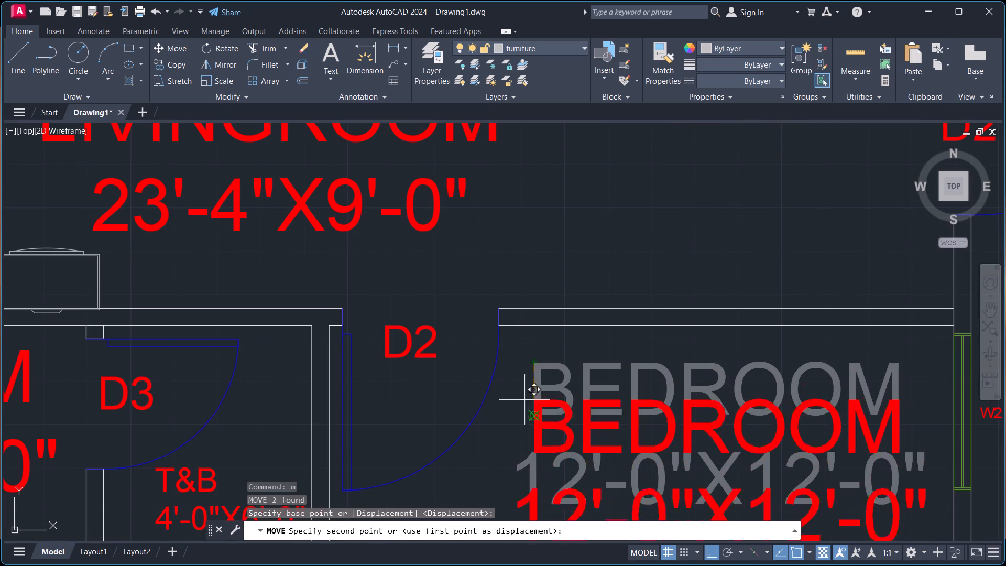
{"action": "scroll", "coordinate": [544, 390], "scroll_direction": "down", "scroll_amount": 2}
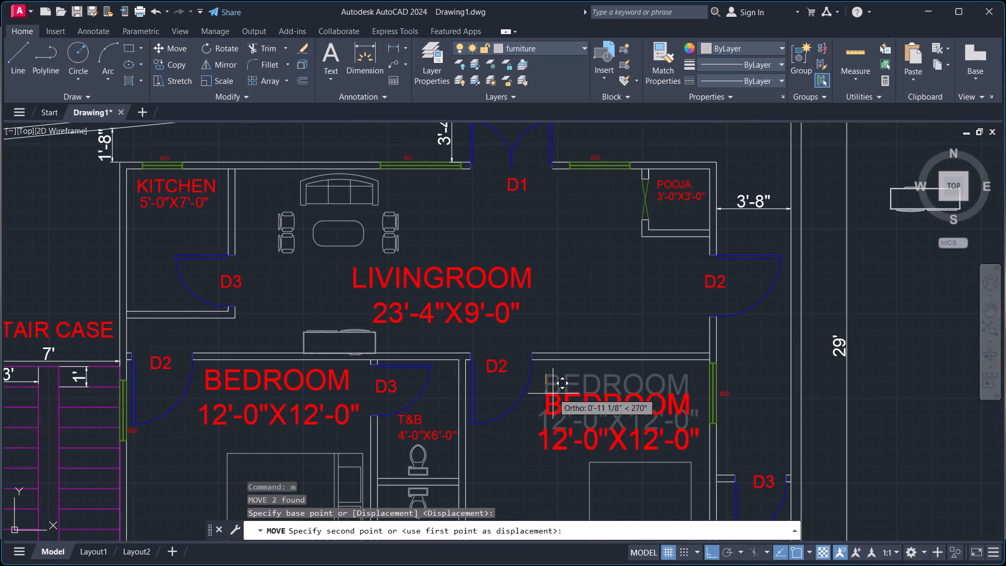
{"action": "left_click", "coordinate": [554, 393]}
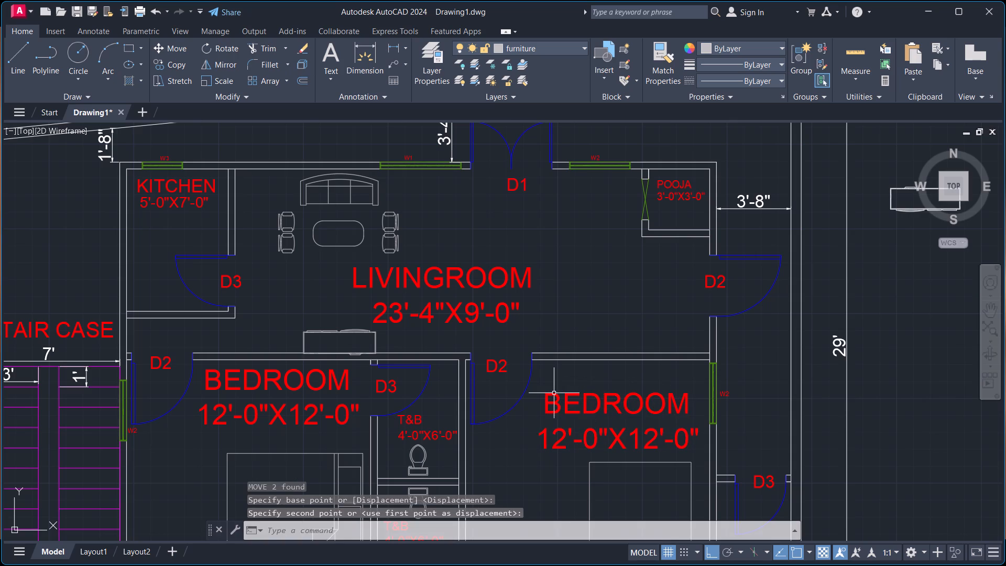
Turn ortho off and move the entertainment center block to a clear spot outside the compound wall, level with outer door D2.
{"action": "scroll", "coordinate": [575, 360], "scroll_direction": "down", "scroll_amount": 1}
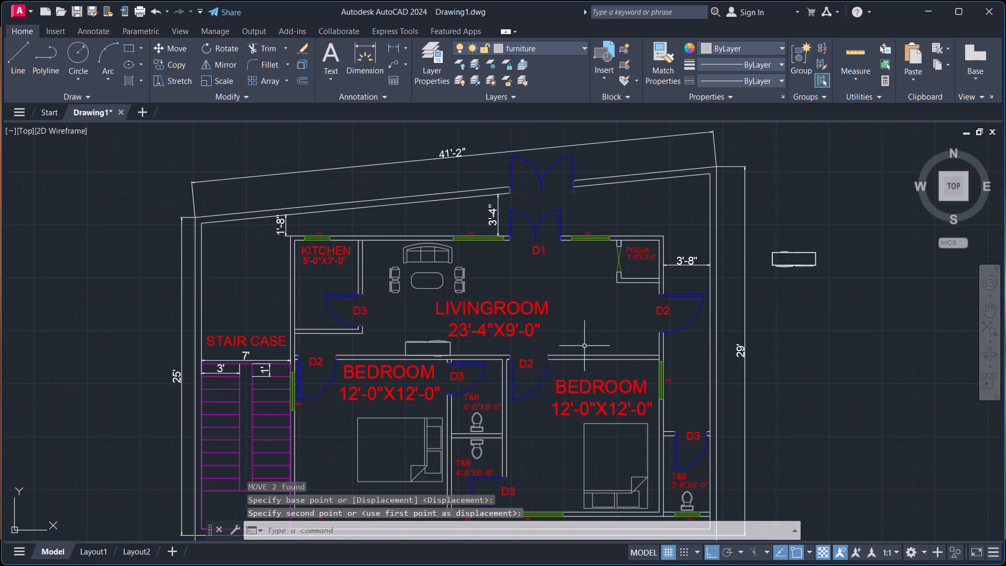
{"action": "left_click", "coordinate": [764, 244]}
{"action": "left_click", "coordinate": [826, 279]}
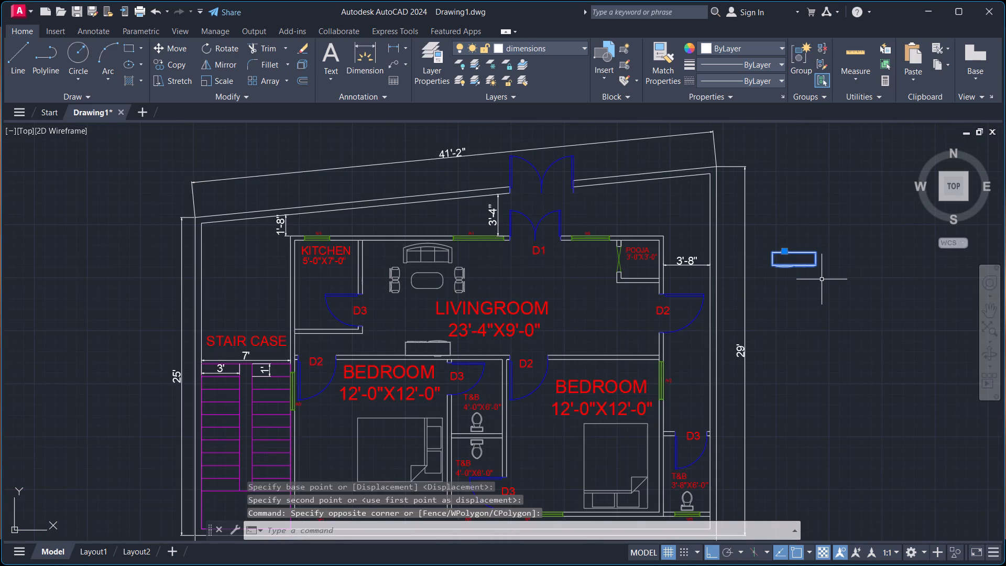
{"action": "key", "text": "m"}
{"action": "key", "text": "Return"}
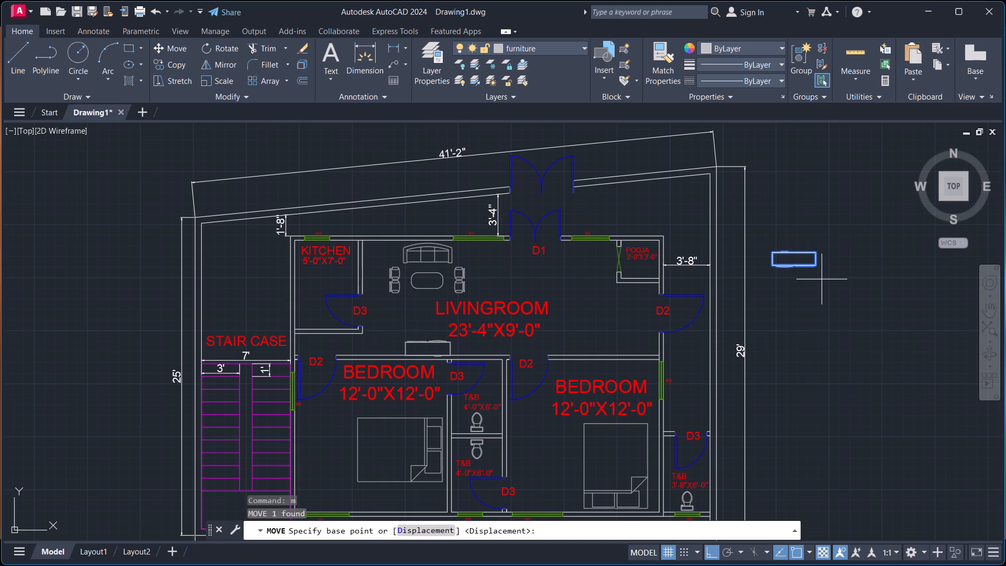
{"action": "left_click", "coordinate": [774, 252]}
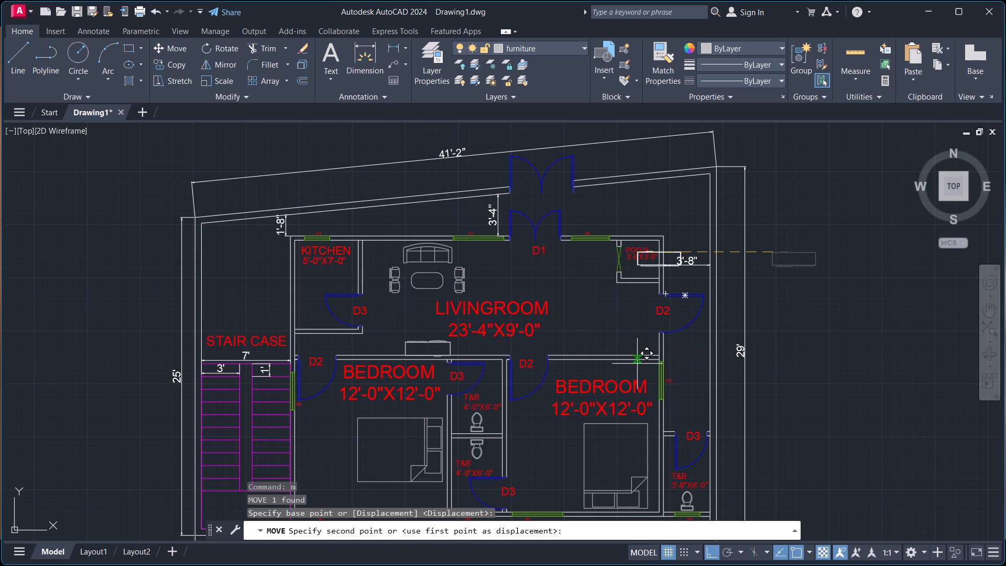
{"action": "key", "text": "F8"}
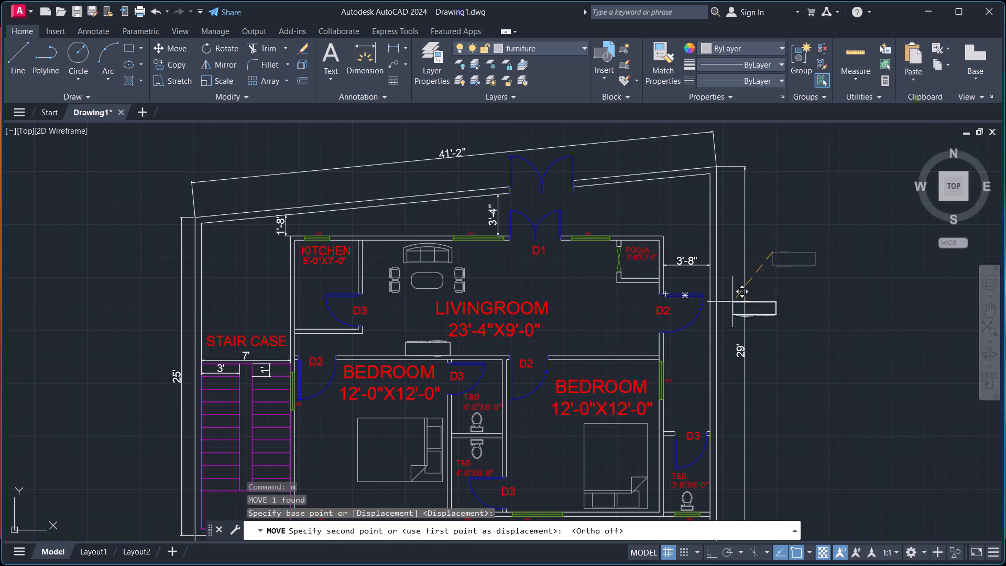
{"action": "left_click", "coordinate": [789, 297]}
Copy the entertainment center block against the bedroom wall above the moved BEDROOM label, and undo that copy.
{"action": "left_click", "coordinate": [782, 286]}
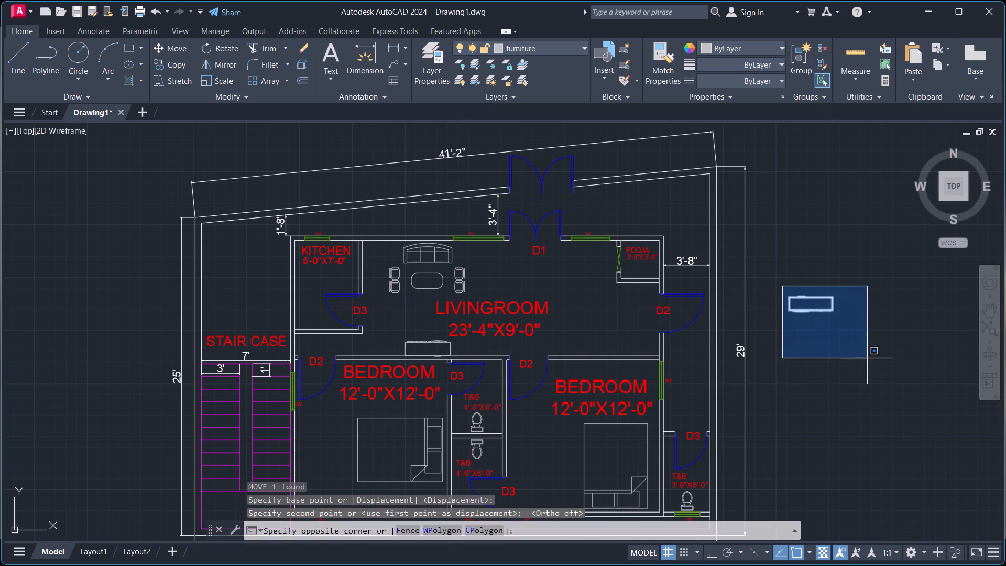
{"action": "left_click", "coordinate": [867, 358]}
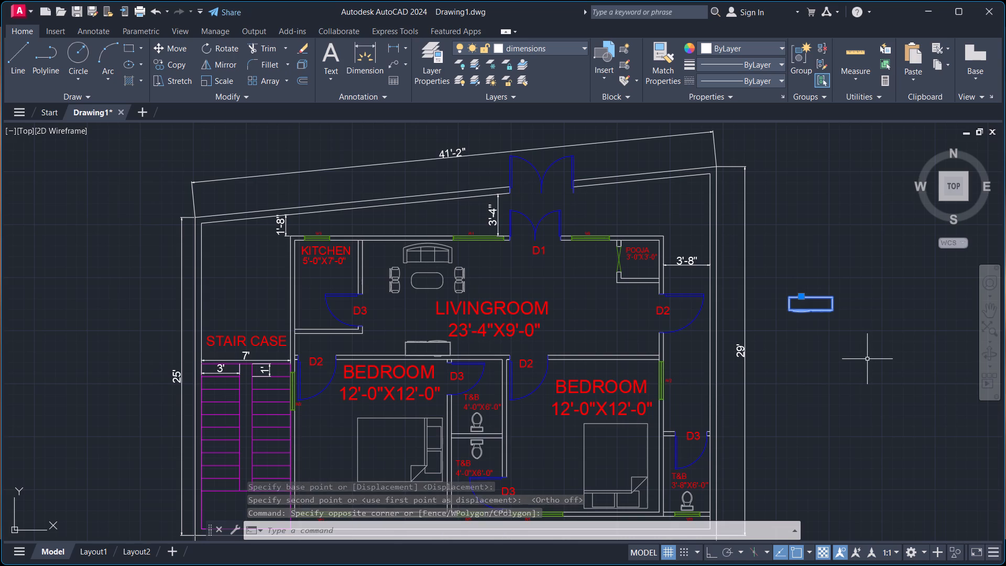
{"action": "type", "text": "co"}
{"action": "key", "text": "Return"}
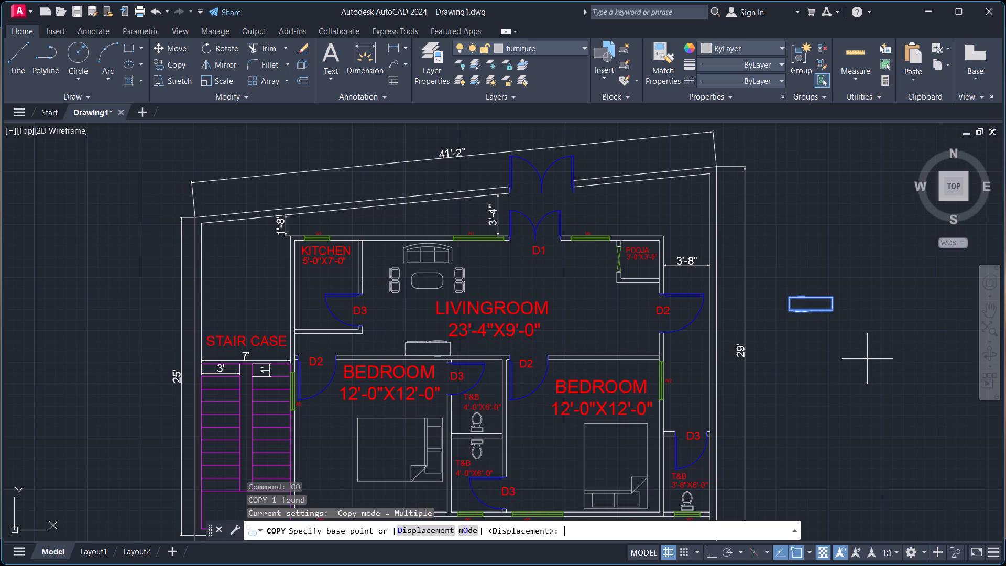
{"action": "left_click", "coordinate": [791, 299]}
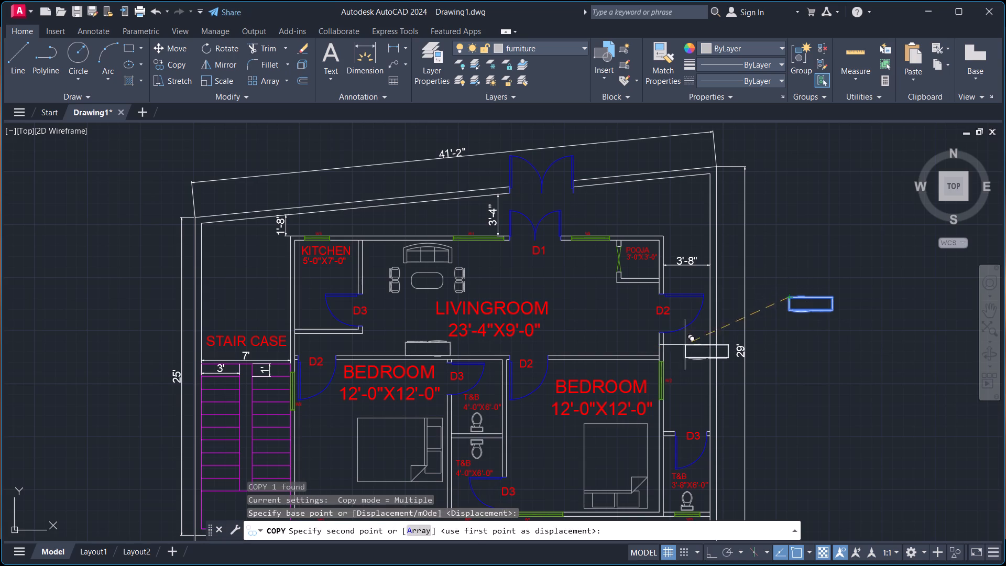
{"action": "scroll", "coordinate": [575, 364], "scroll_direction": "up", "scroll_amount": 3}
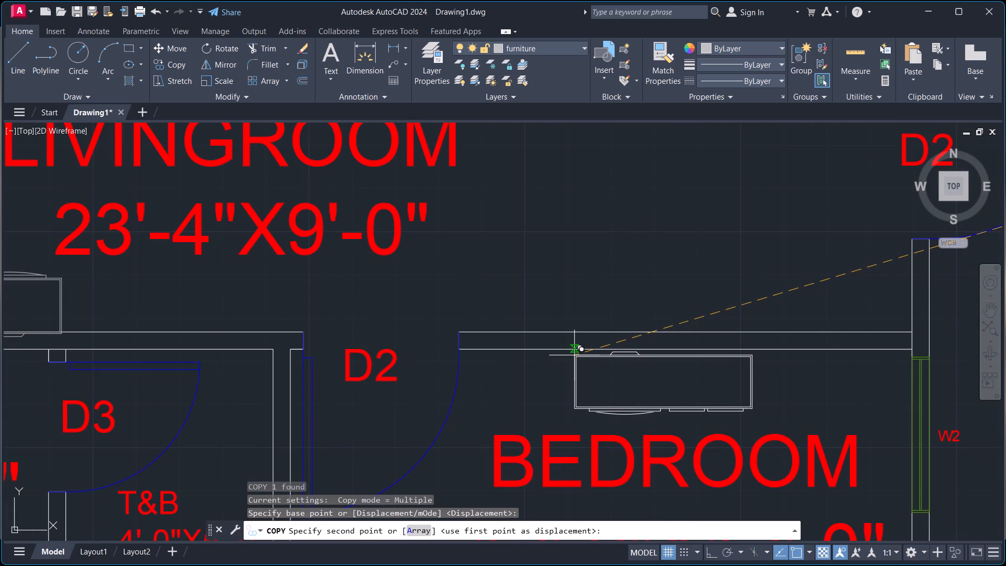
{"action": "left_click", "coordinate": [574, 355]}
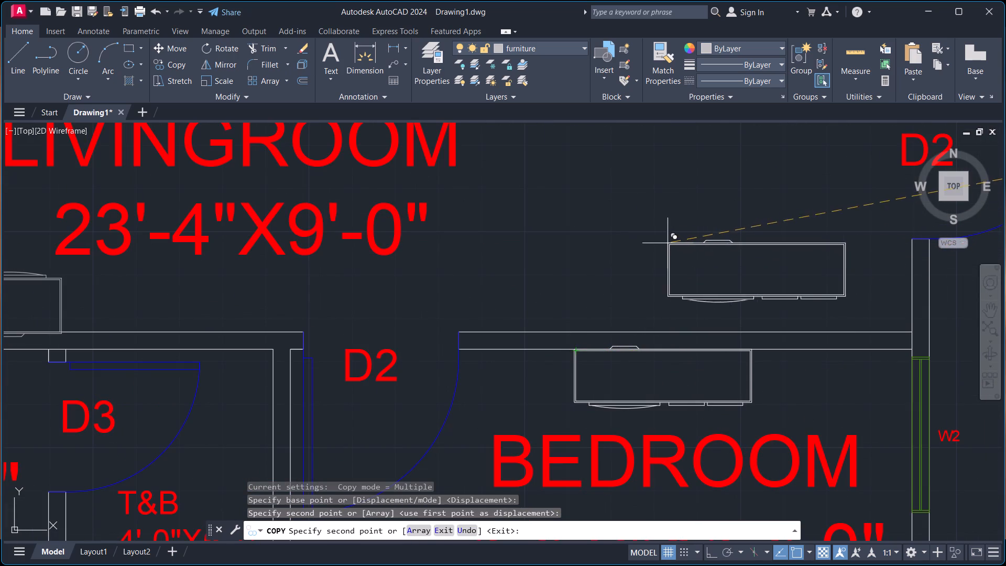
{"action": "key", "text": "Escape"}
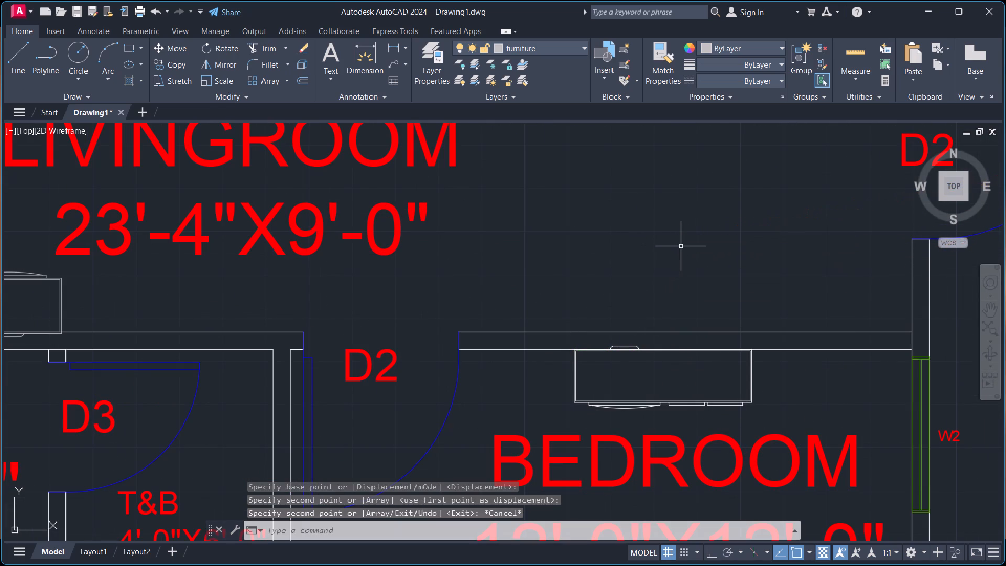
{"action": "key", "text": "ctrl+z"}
Copy the entertainment center block from outside the compound wall to just below the living room wall, above the BEDROOM label beside window W2.
{"action": "left_click_drag", "start_coordinate": [753, 284], "coordinate": [839, 356]}
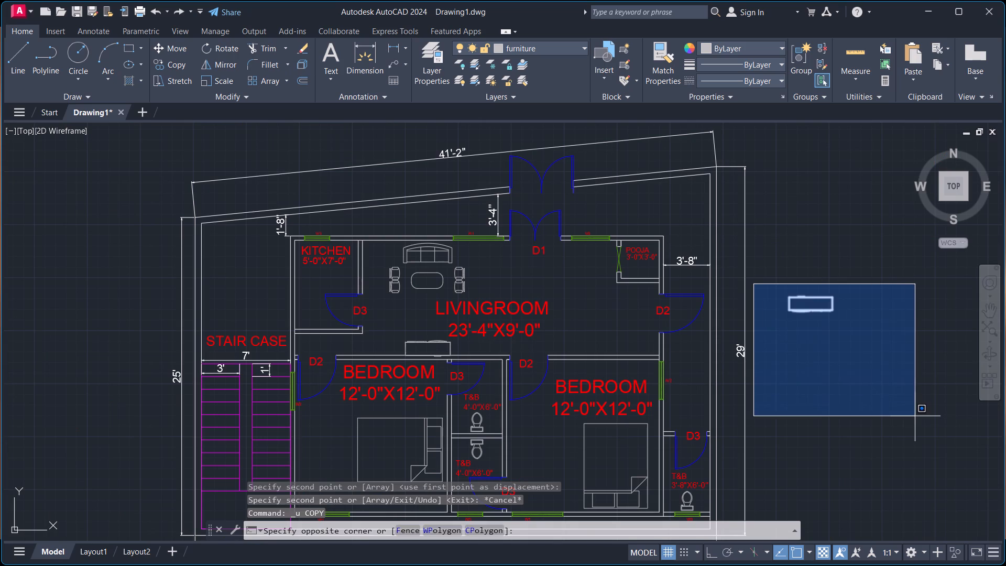
{"action": "left_click", "coordinate": [915, 417]}
{"action": "type", "text": "co"}
{"action": "key", "text": "Return"}
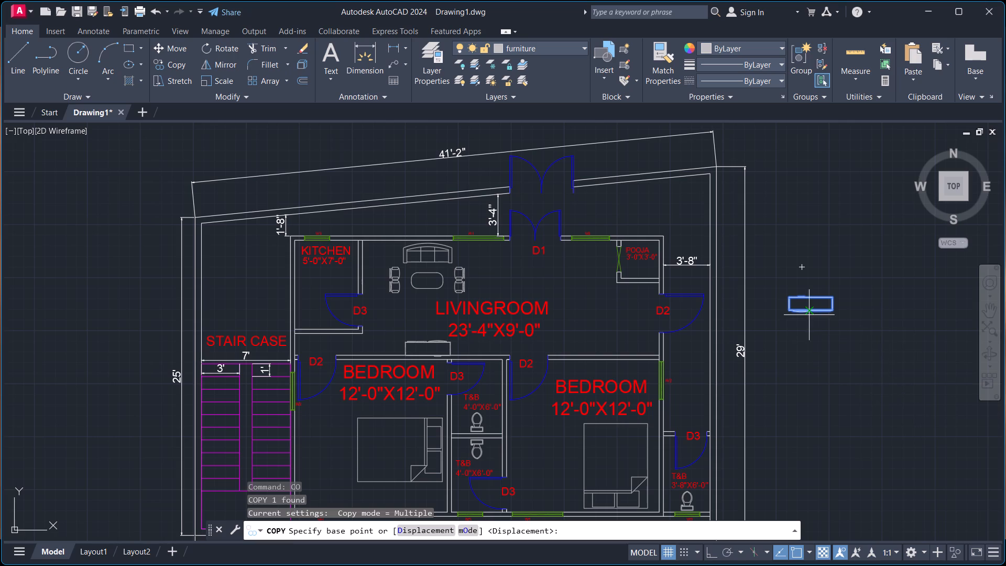
{"action": "left_click", "coordinate": [785, 296]}
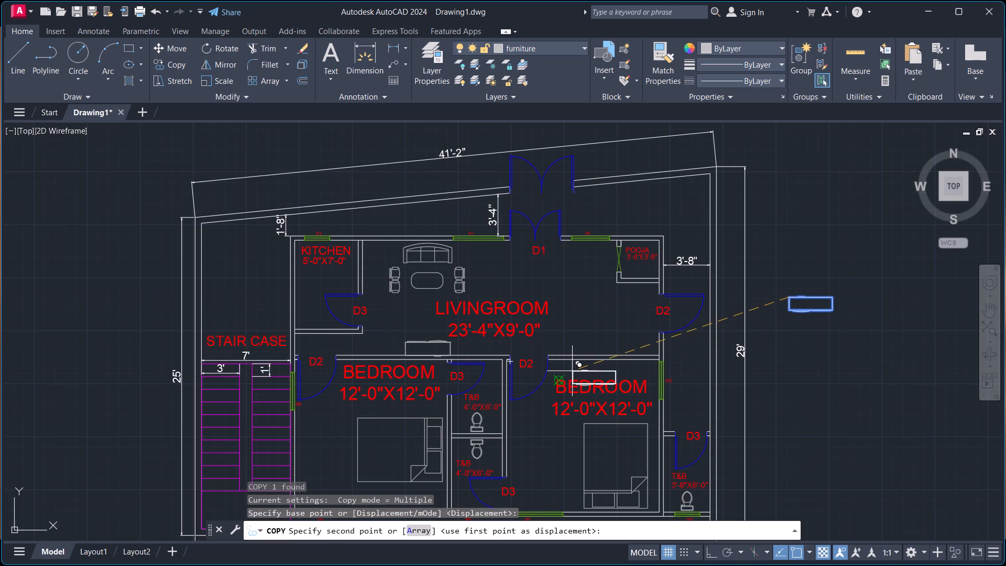
{"action": "scroll", "coordinate": [576, 371], "scroll_direction": "up", "scroll_amount": 3}
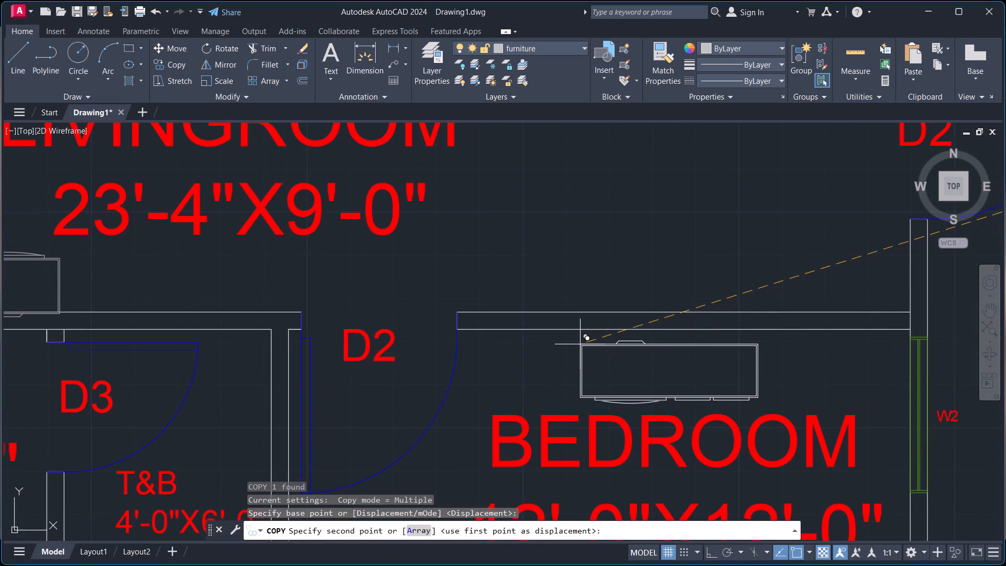
{"action": "left_click", "coordinate": [580, 344]}
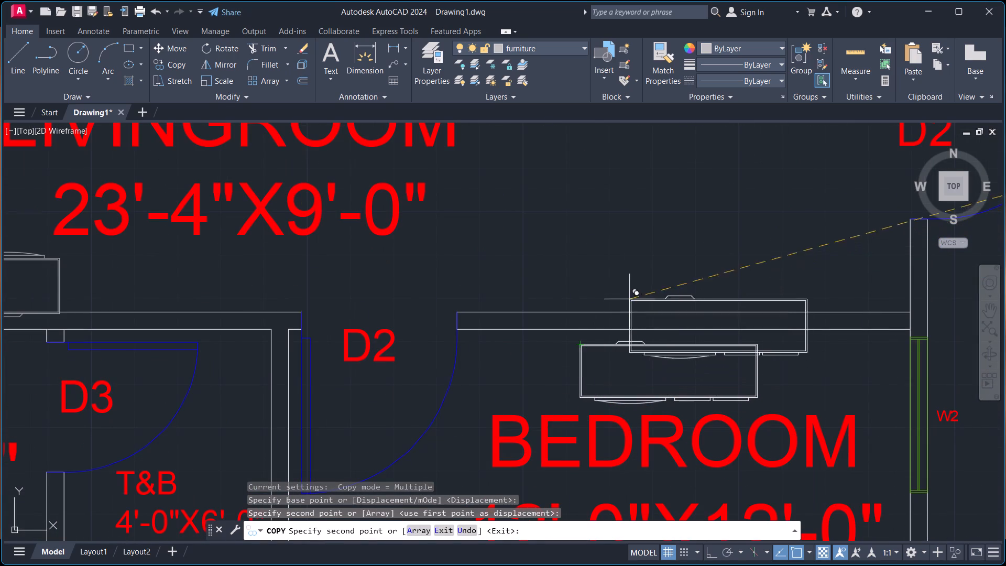
{"action": "scroll", "coordinate": [660, 239], "scroll_direction": "down", "scroll_amount": 3}
{"action": "key", "text": "Escape"}
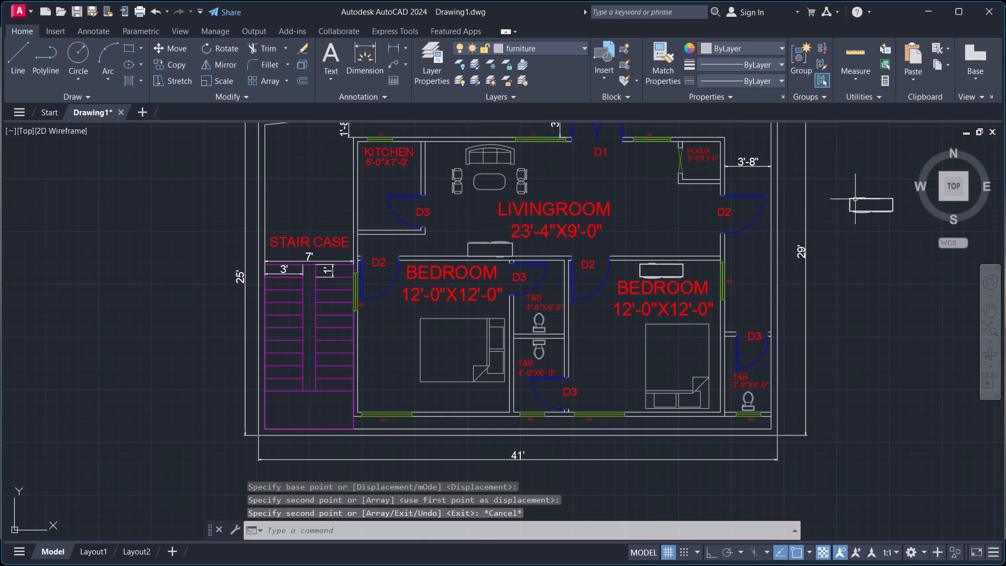
Rotate the entertainment center block outside the compound wall 90° counterclockwise about its upper-left corner, with ortho on.
{"action": "left_click_drag", "start_coordinate": [840, 171], "coordinate": [854, 183]}
{"action": "left_click", "coordinate": [922, 270]}
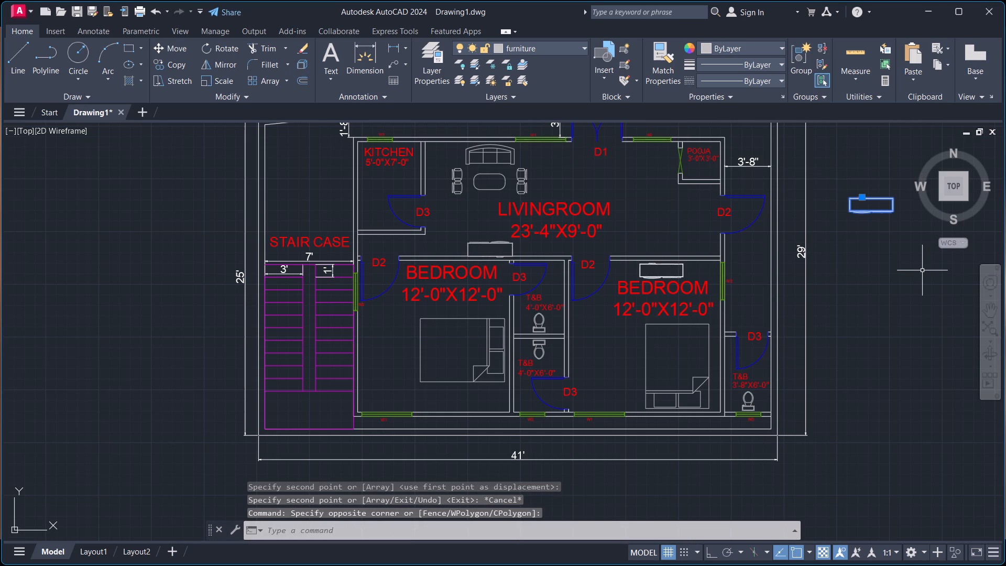
{"action": "key", "text": "r"}
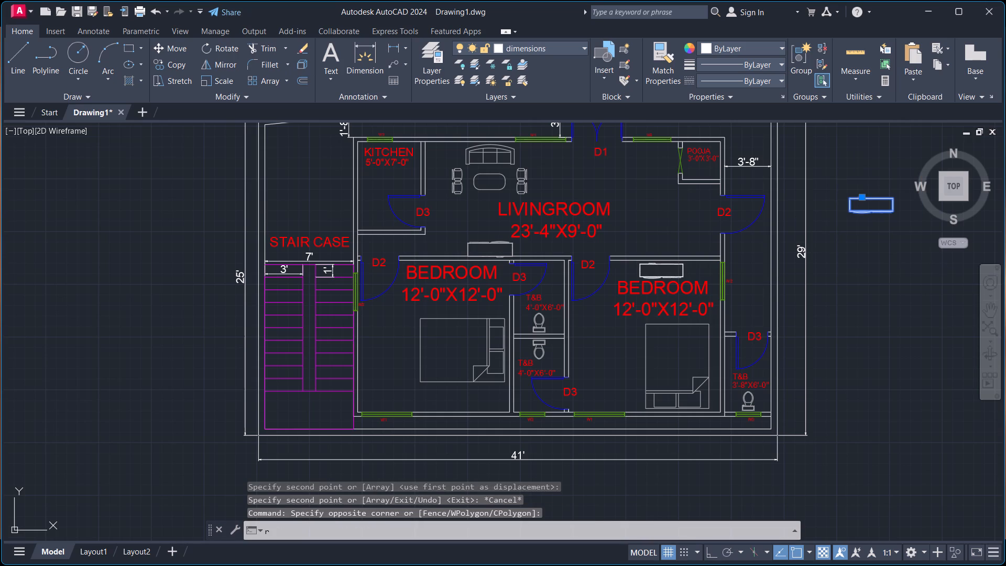
{"action": "key", "text": "o"}
{"action": "key", "text": "Return"}
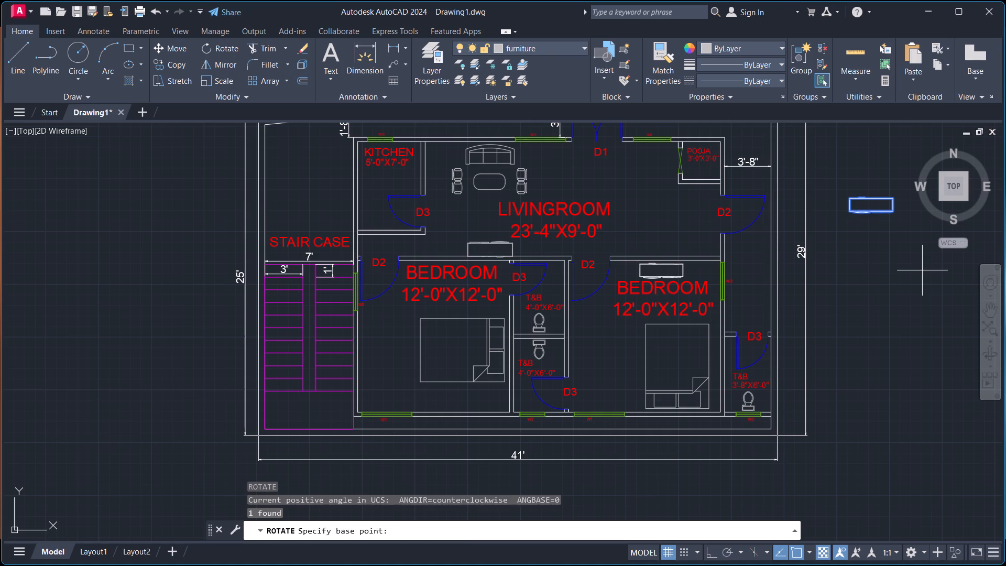
{"action": "left_click", "coordinate": [849, 196]}
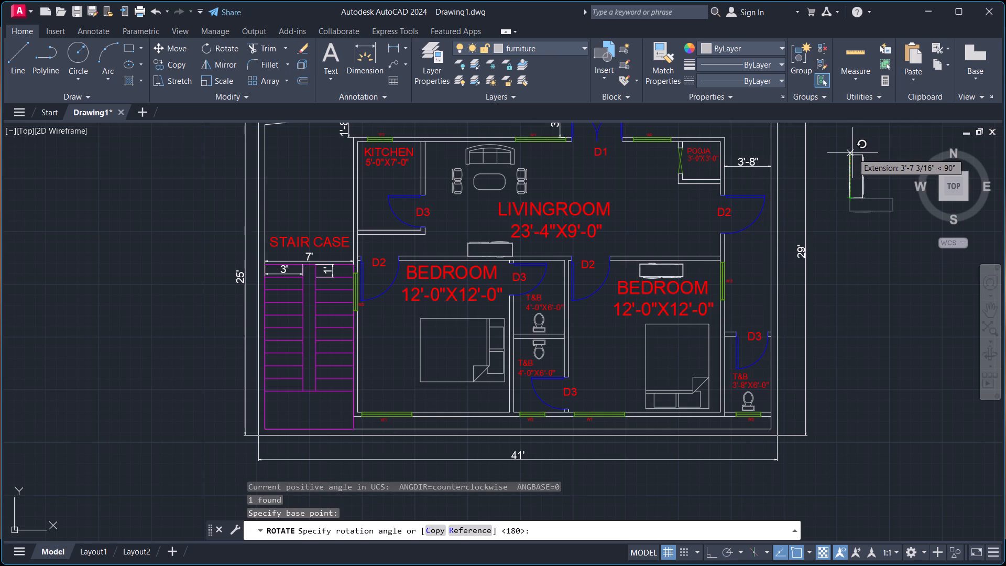
{"action": "key", "text": "F8"}
{"action": "left_click", "coordinate": [854, 150]}
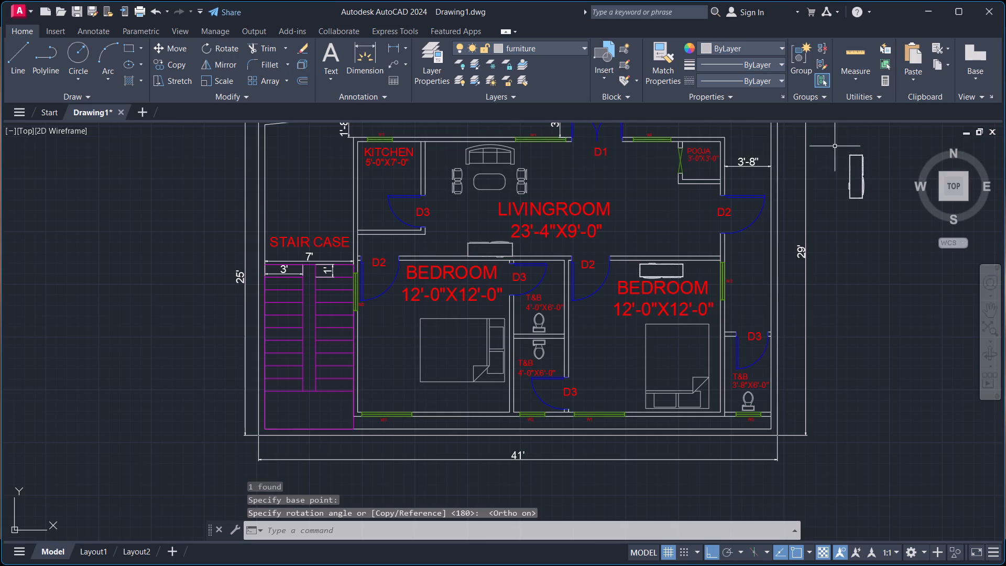
Turn ortho off and move the rotated entertainment center into the bedroom beside the staircase, next to the staircase wall and facing the bed.
{"action": "left_click", "coordinate": [835, 146]}
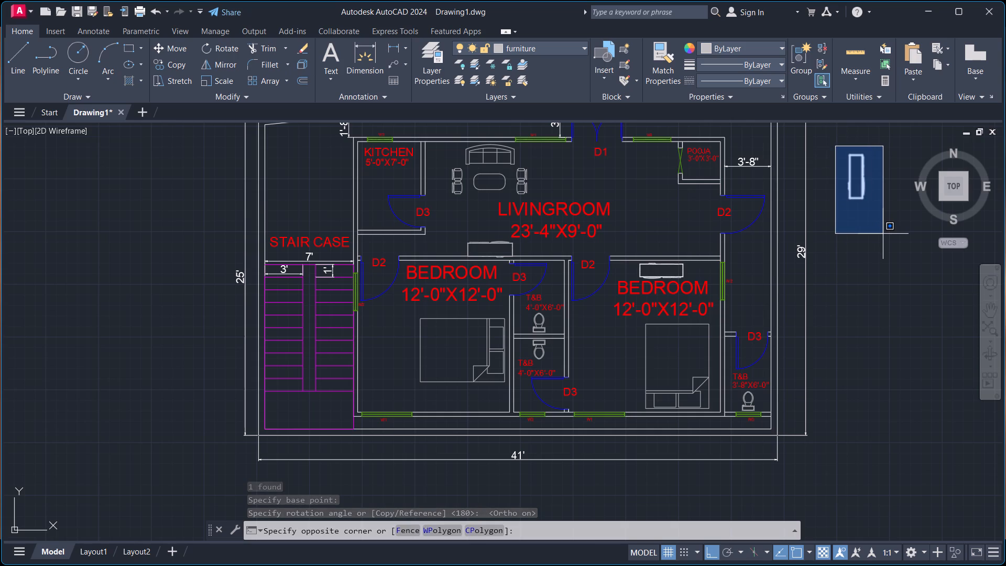
{"action": "left_click", "coordinate": [883, 234]}
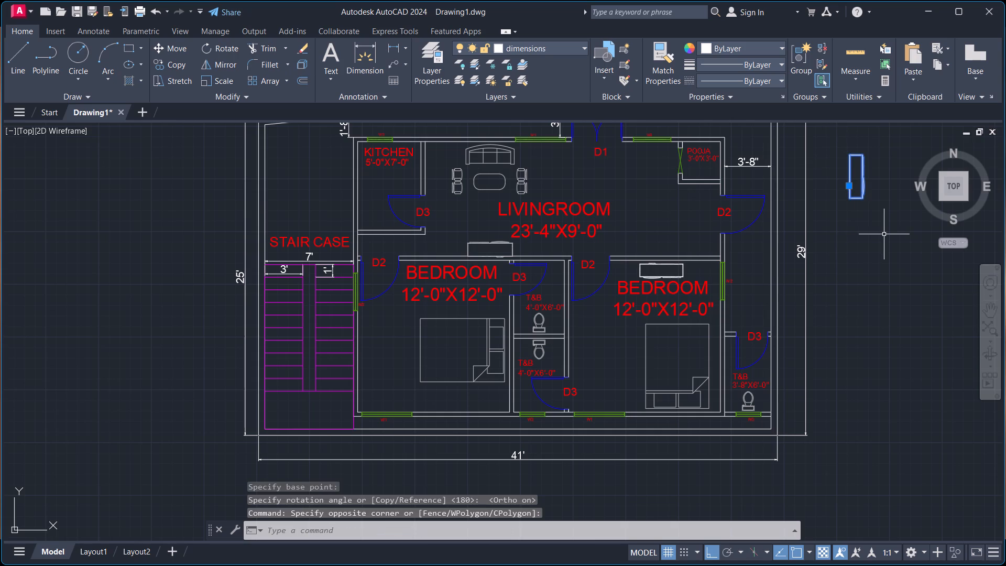
{"action": "key", "text": "m"}
{"action": "key", "text": "Return"}
{"action": "left_click", "coordinate": [848, 197]}
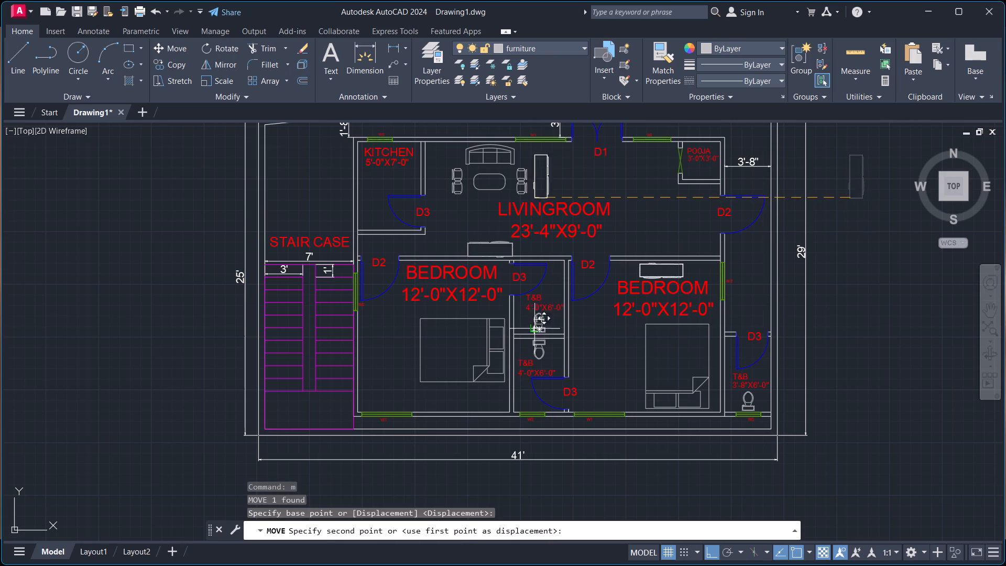
{"action": "key", "text": "F8"}
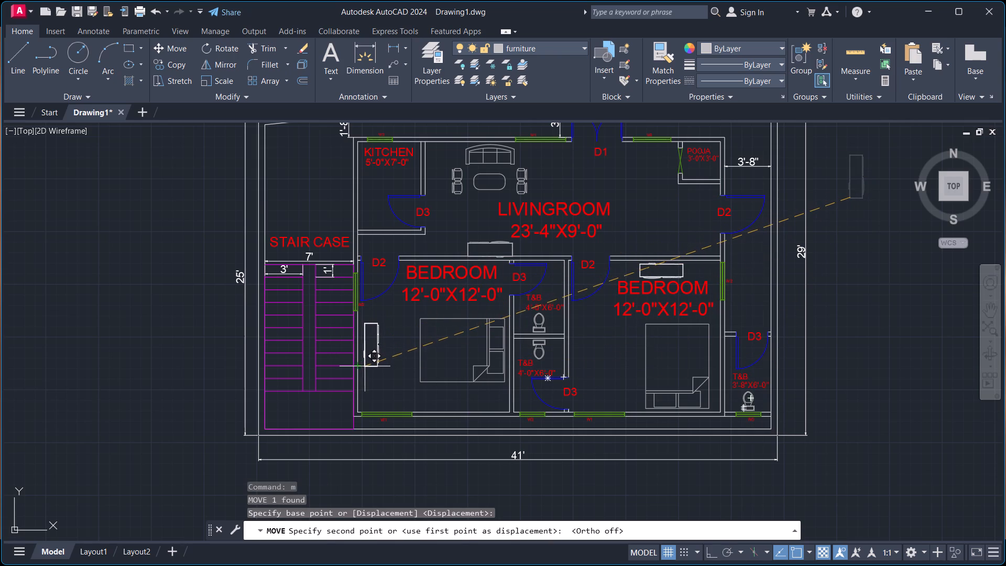
{"action": "scroll", "coordinate": [364, 368], "scroll_direction": "up", "scroll_amount": 3}
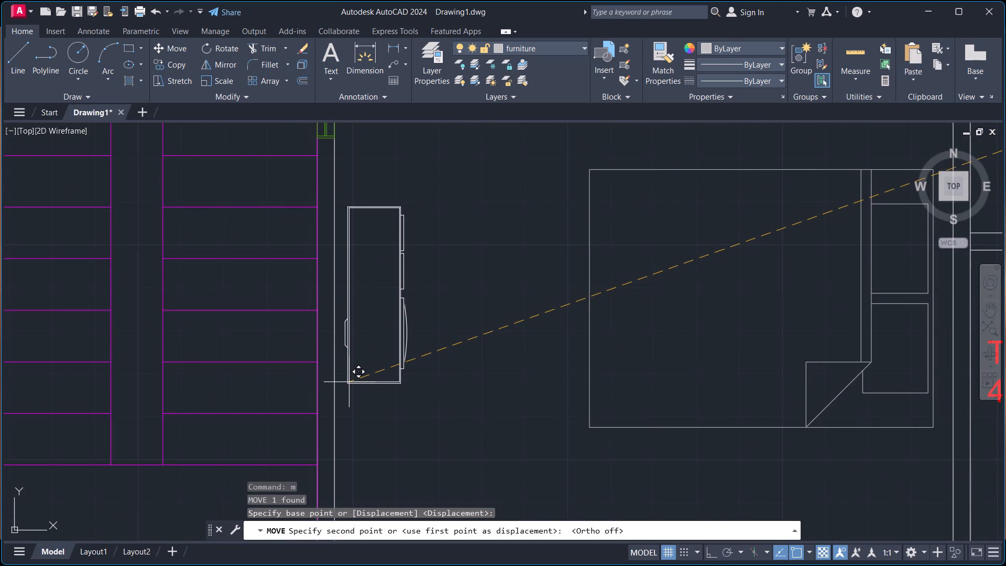
{"action": "left_click", "coordinate": [349, 382]}
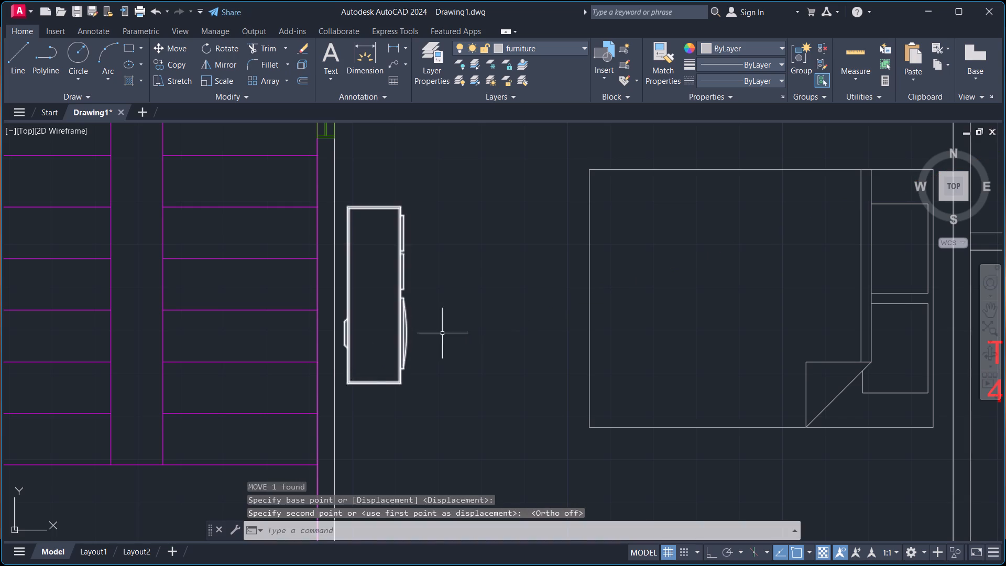
Open DesignCenter, look through the Home - Space Planner blocks, and open the Blocks collection of House Designer.dwg.
{"action": "scroll", "coordinate": [462, 303], "scroll_direction": "down", "scroll_amount": 3}
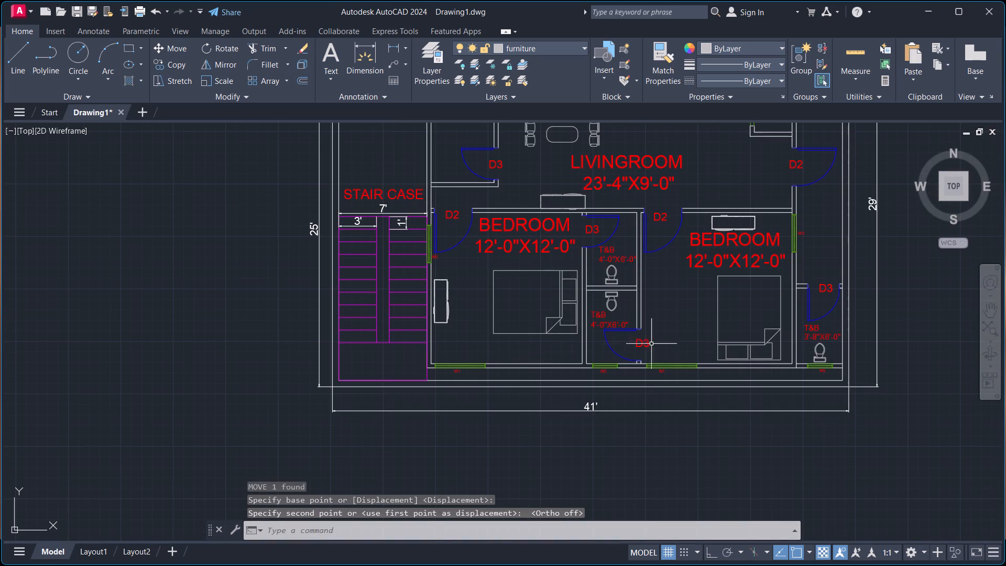
{"action": "middle_click_drag", "start_coordinate": [697, 309], "coordinate": [614, 368]}
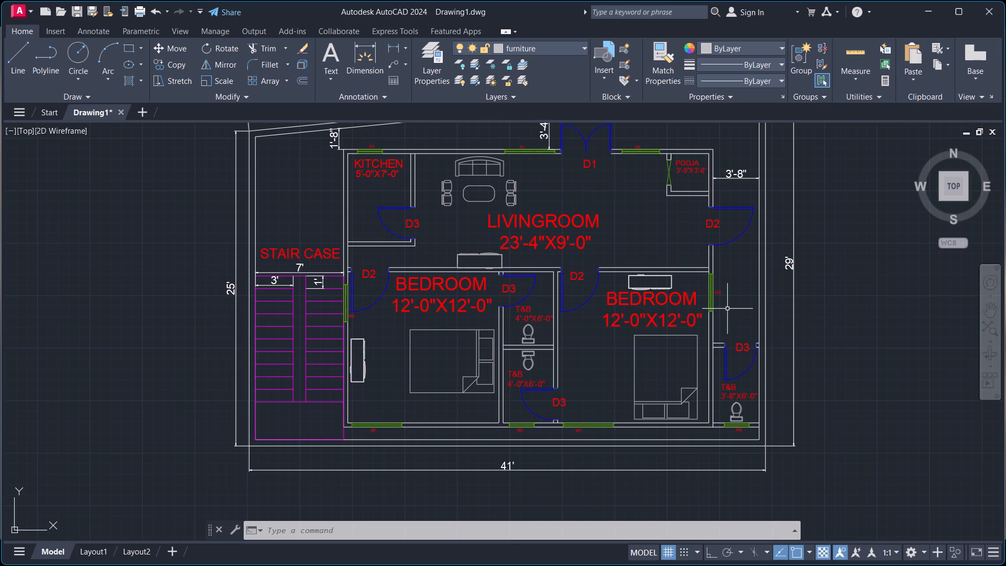
{"action": "type", "text": "dc"}
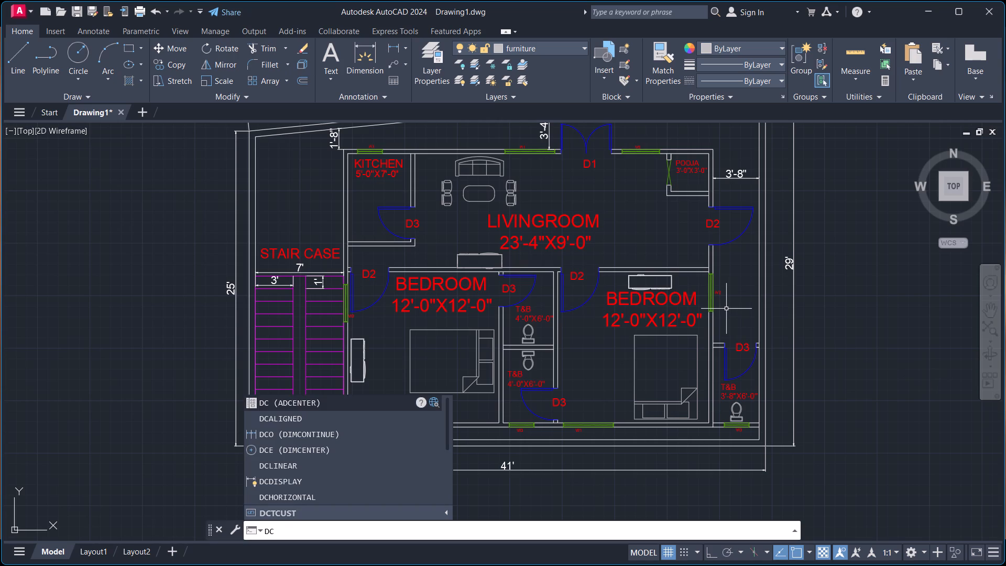
{"action": "key", "text": "Return"}
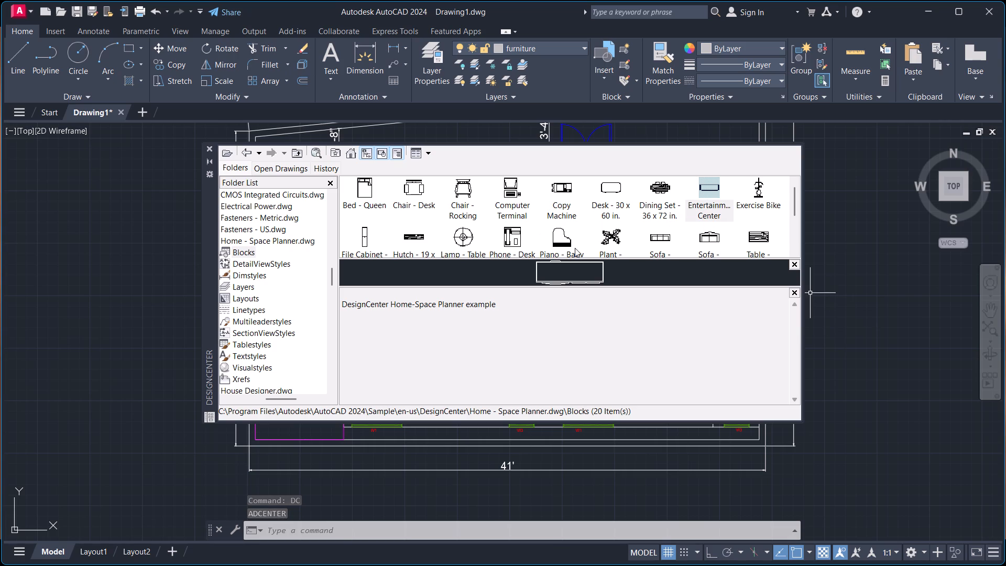
{"action": "scroll", "coordinate": [484, 208], "scroll_direction": "down", "scroll_amount": 1}
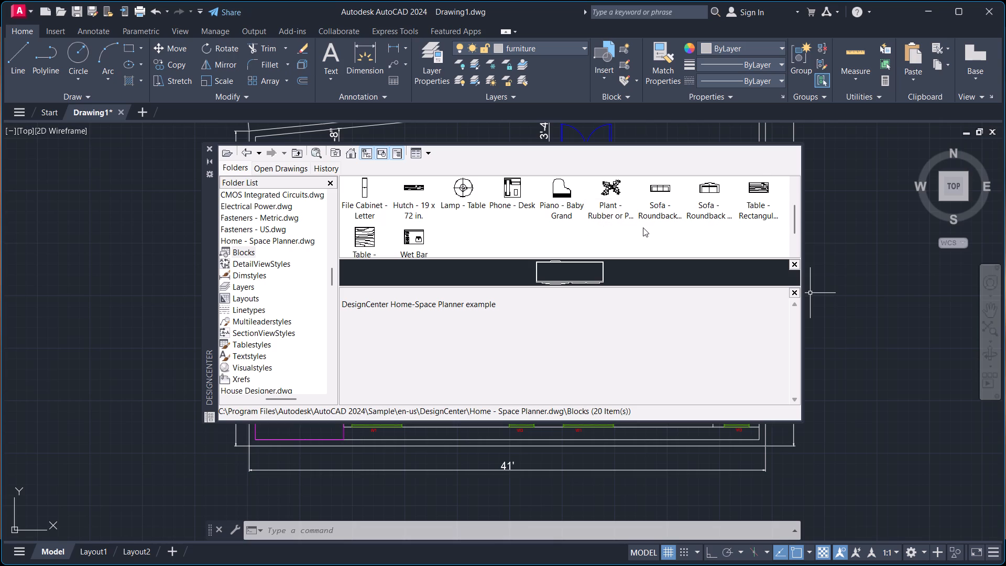
{"action": "scroll", "coordinate": [643, 227], "scroll_direction": "up", "scroll_amount": 1}
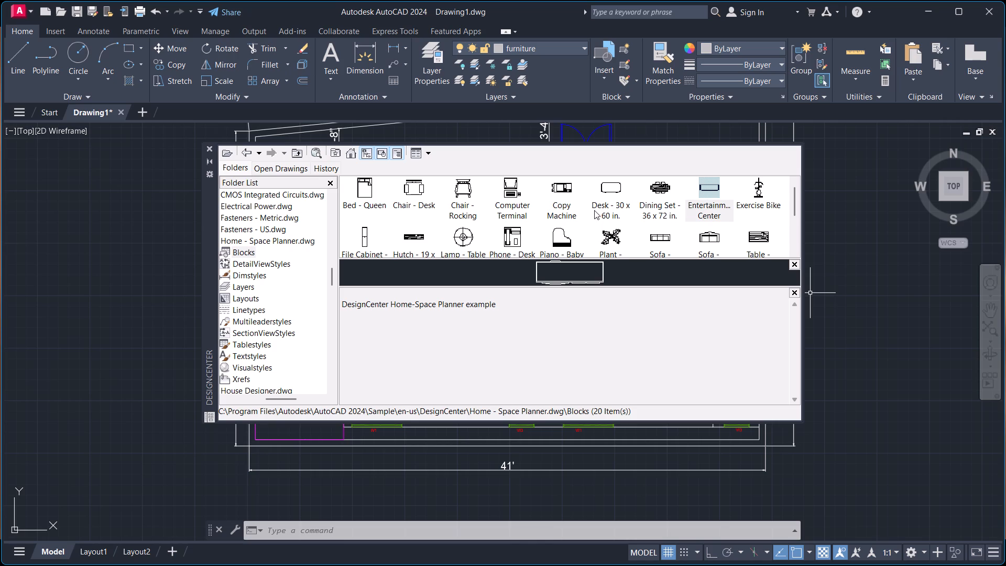
{"action": "scroll", "coordinate": [567, 208], "scroll_direction": "up", "scroll_amount": 2}
{"action": "scroll", "coordinate": [238, 220], "scroll_direction": "down", "scroll_amount": 1}
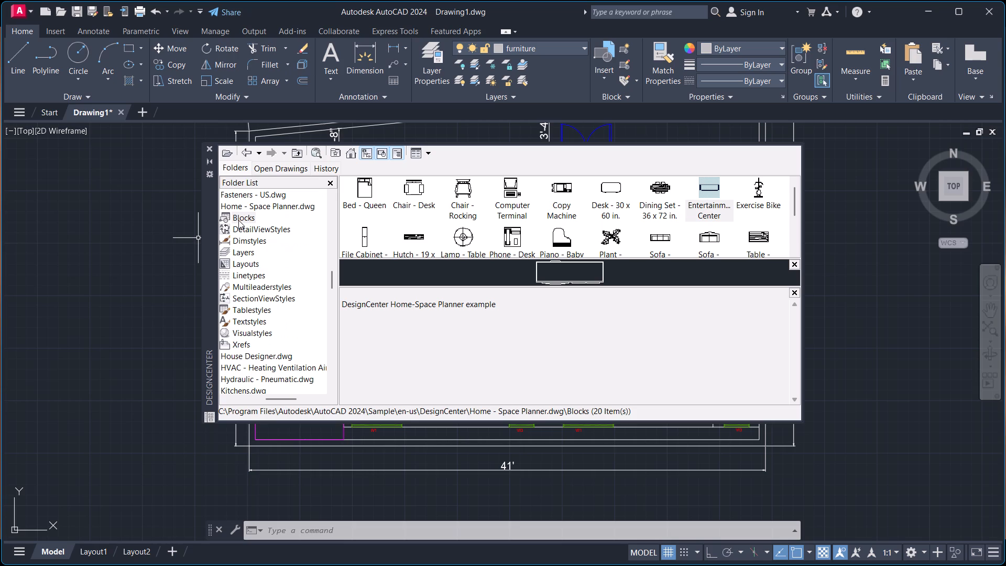
{"action": "scroll", "coordinate": [238, 220], "scroll_direction": "down", "scroll_amount": 1}
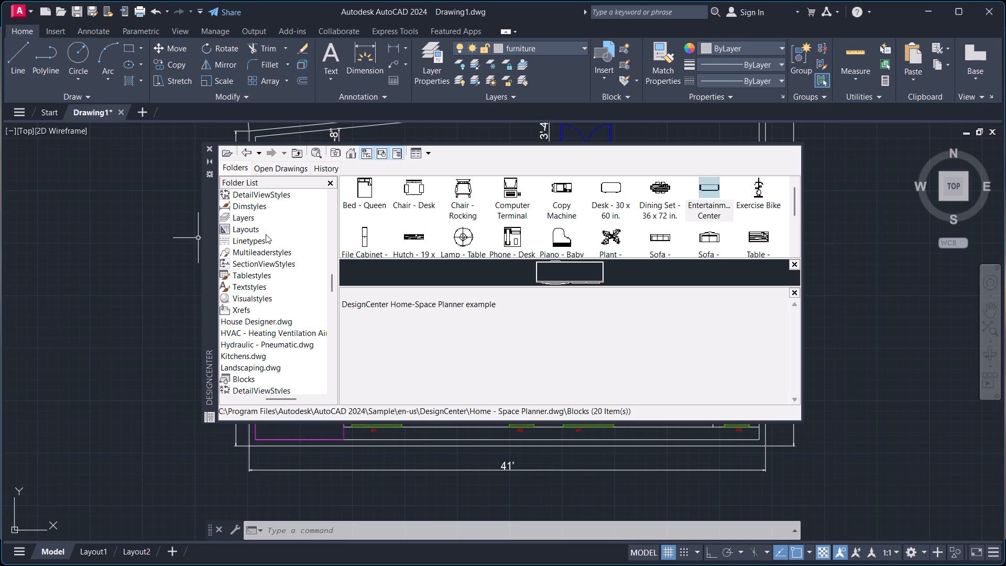
{"action": "scroll", "coordinate": [266, 236], "scroll_direction": "down", "scroll_amount": 1}
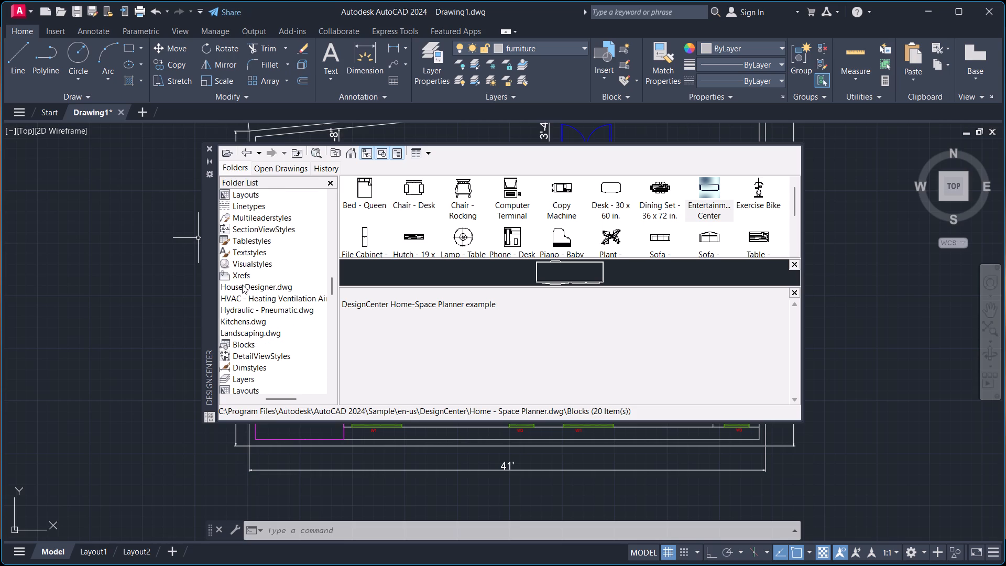
{"action": "left_click", "coordinate": [247, 286]}
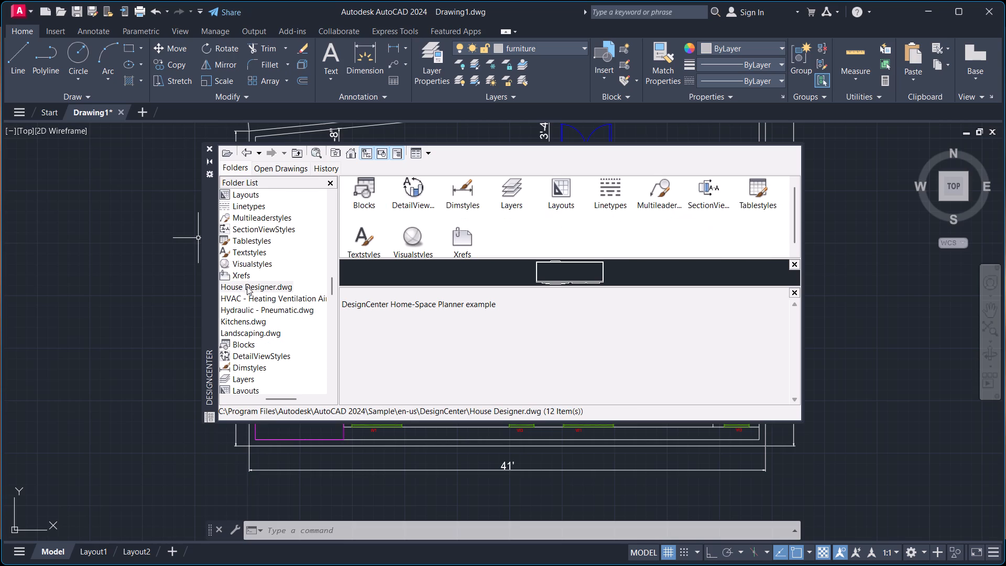
{"action": "left_click", "coordinate": [358, 204]}
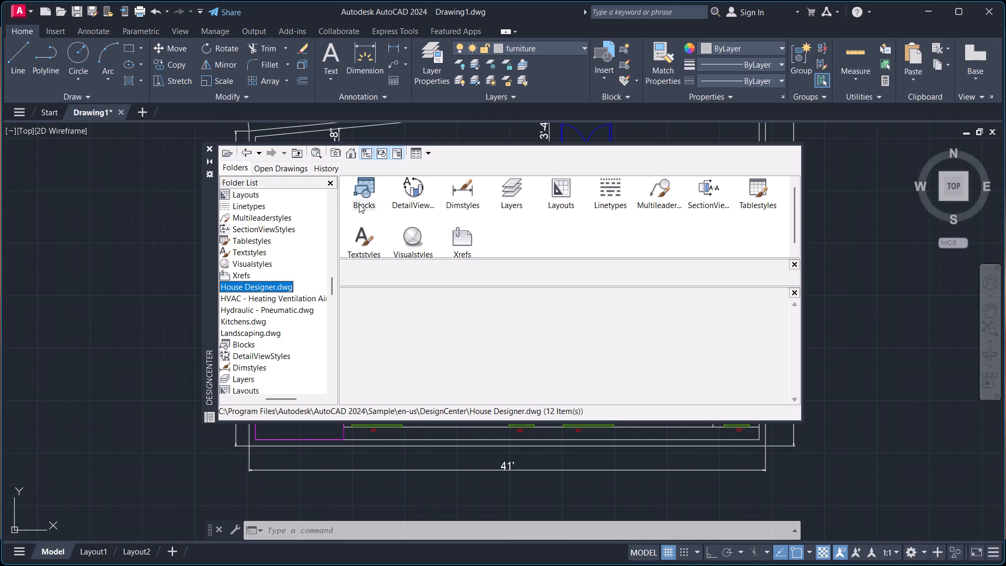
{"action": "double_click", "coordinate": [359, 204]}
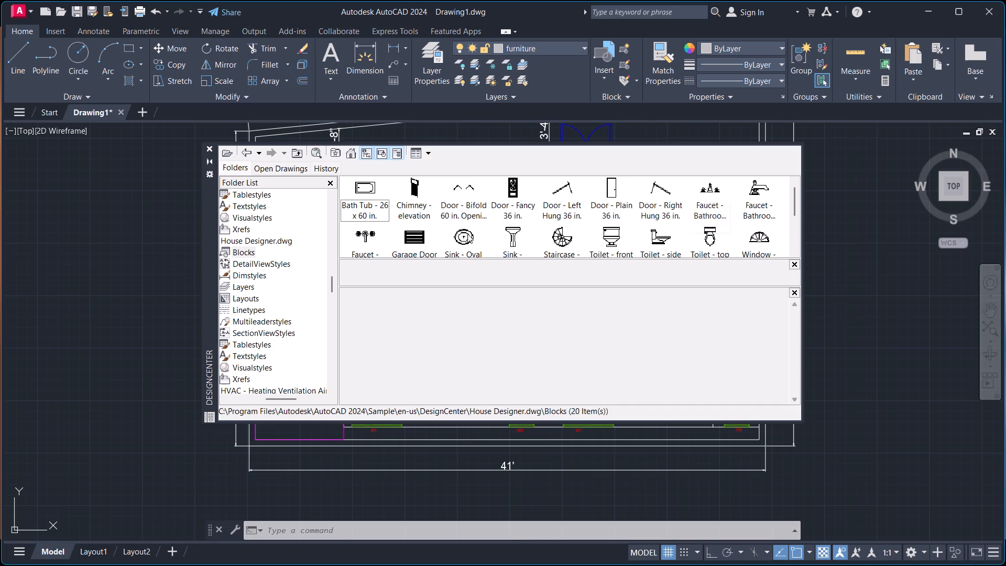
Insert the block Window - Wood Frame 36 in. Wide plan at scale 1 and angle 0 in the clear area beyond the 29' dimension.
{"action": "scroll", "coordinate": [482, 234], "scroll_direction": "down", "scroll_amount": 1}
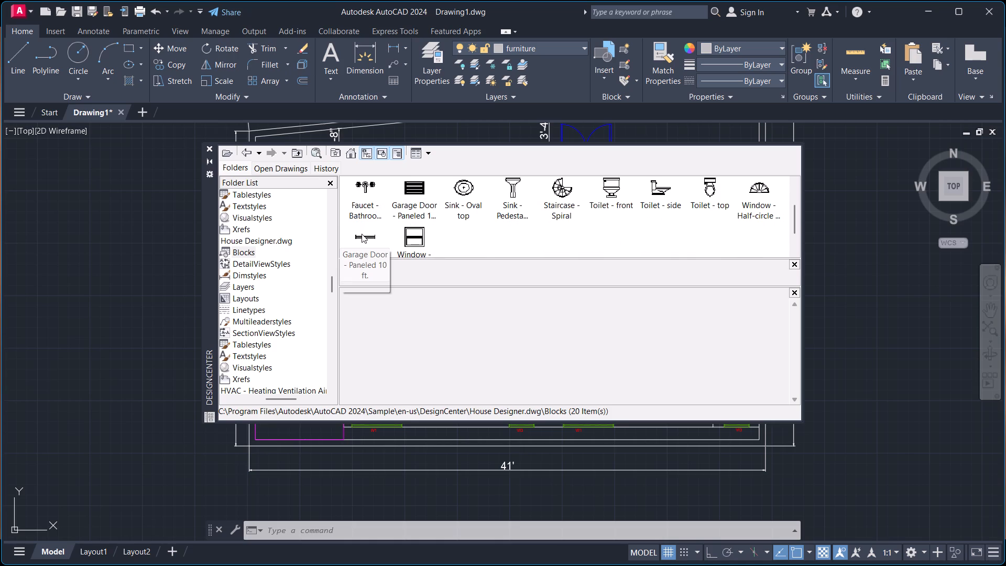
{"action": "double_click", "coordinate": [362, 234]}
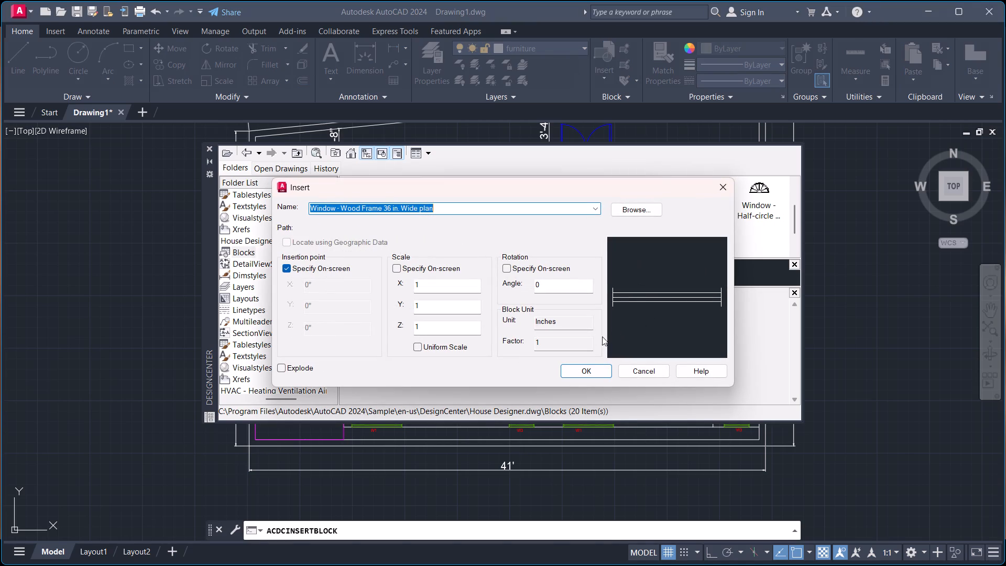
{"action": "left_click", "coordinate": [585, 369]}
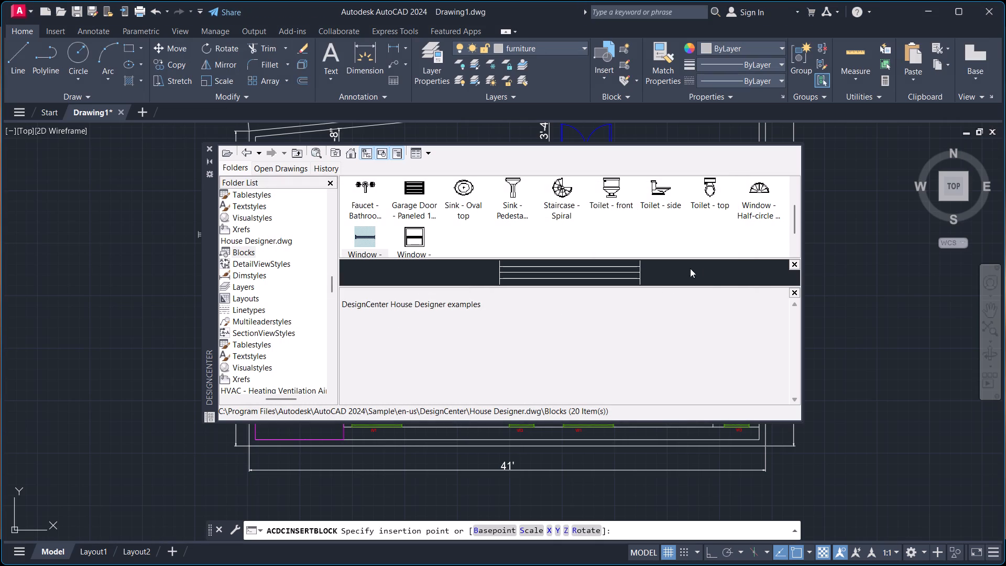
{"action": "left_click", "coordinate": [860, 260]}
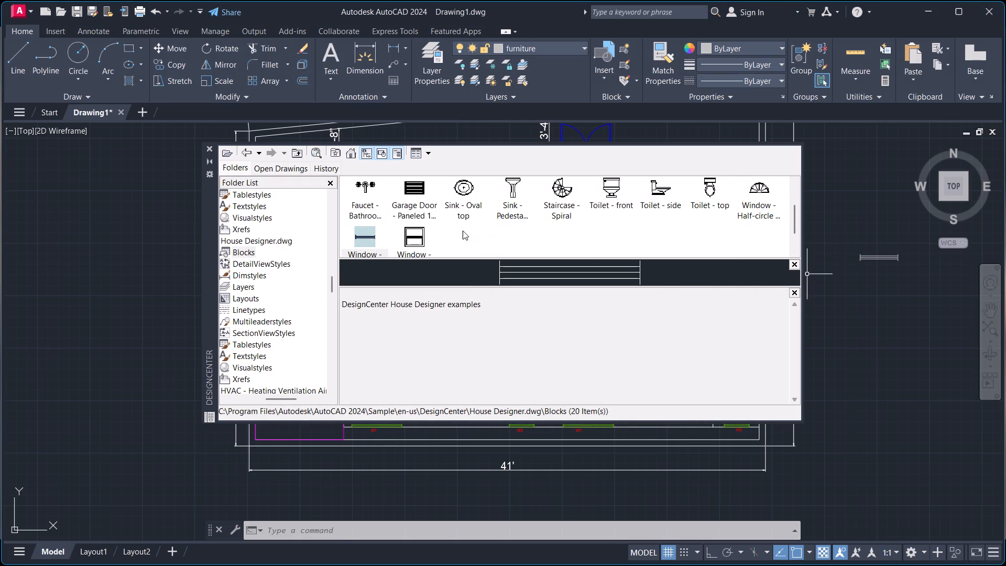
Look through the Blocks collections of House Designer.dwg, Hydraulic - Pneumatic.dwg and Landscaping.dwg in DesignCenter.
{"action": "scroll", "coordinate": [463, 231], "scroll_direction": "up", "scroll_amount": 1}
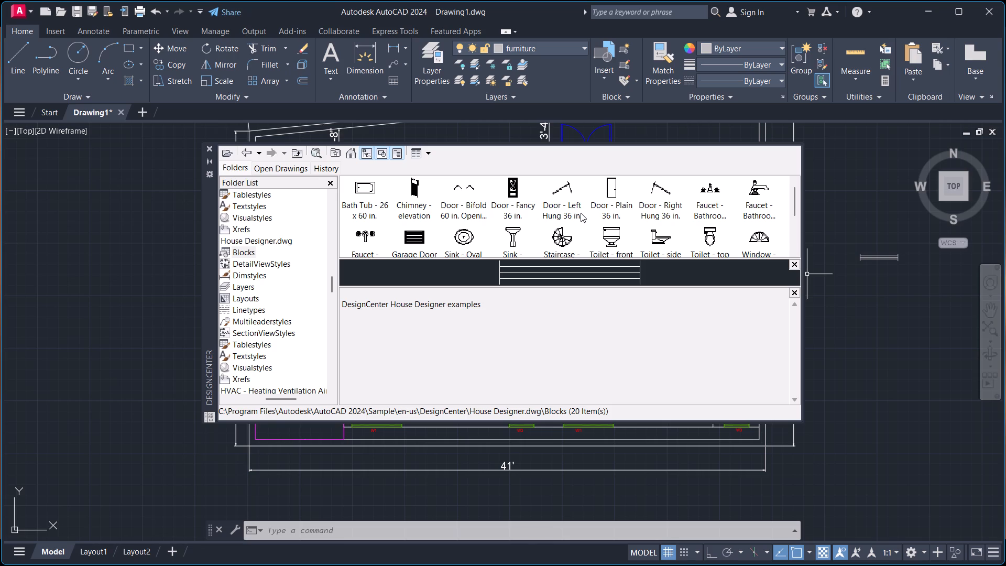
{"action": "scroll", "coordinate": [581, 213], "scroll_direction": "down", "scroll_amount": 1}
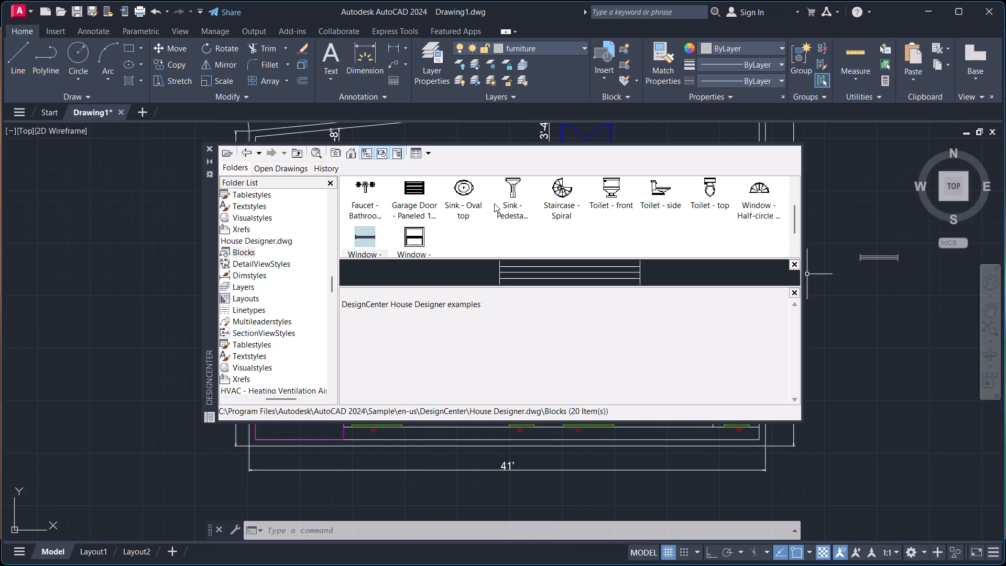
{"action": "left_click", "coordinate": [249, 319]}
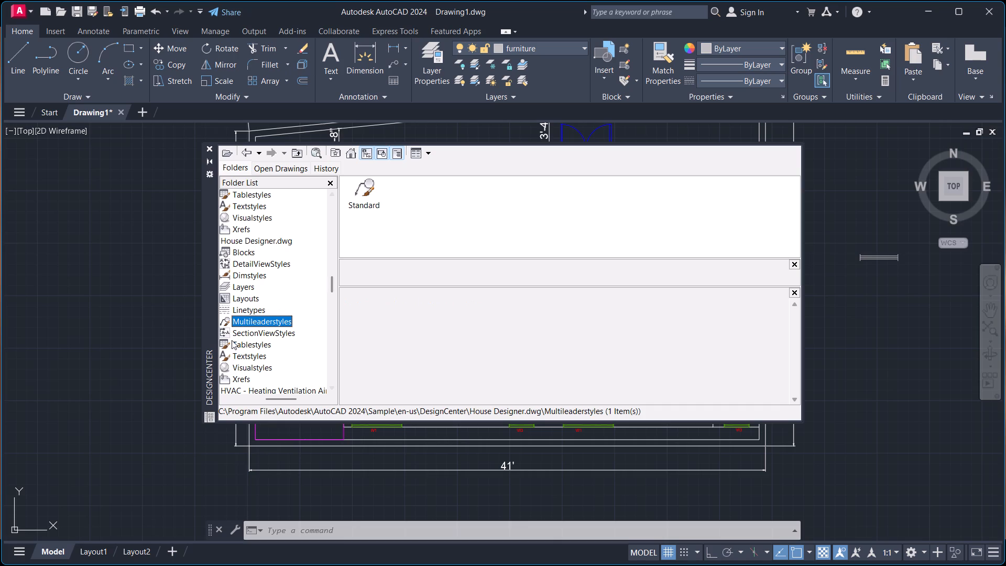
{"action": "scroll", "coordinate": [265, 322], "scroll_direction": "down", "scroll_amount": 2}
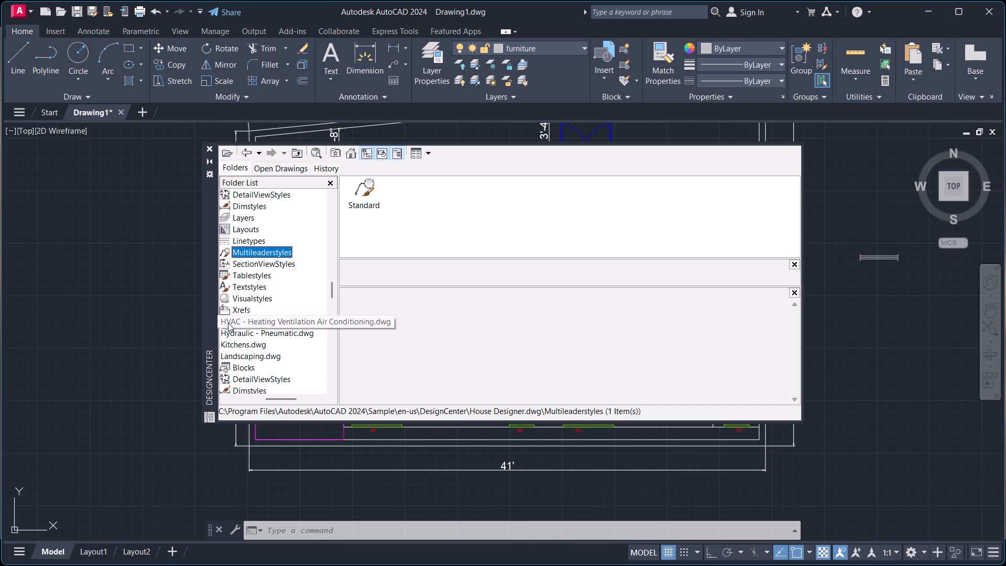
{"action": "left_click", "coordinate": [239, 333]}
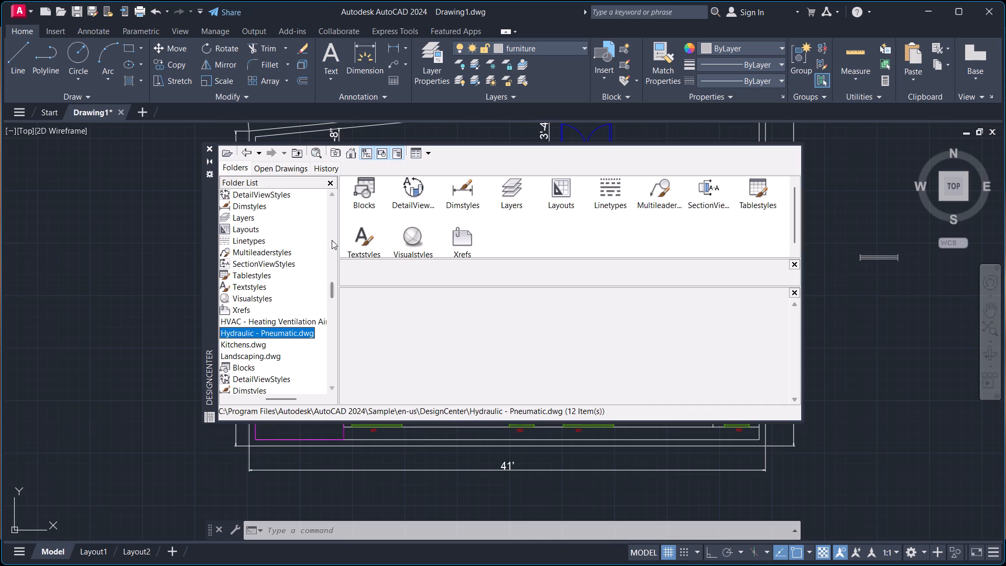
{"action": "double_click", "coordinate": [377, 198]}
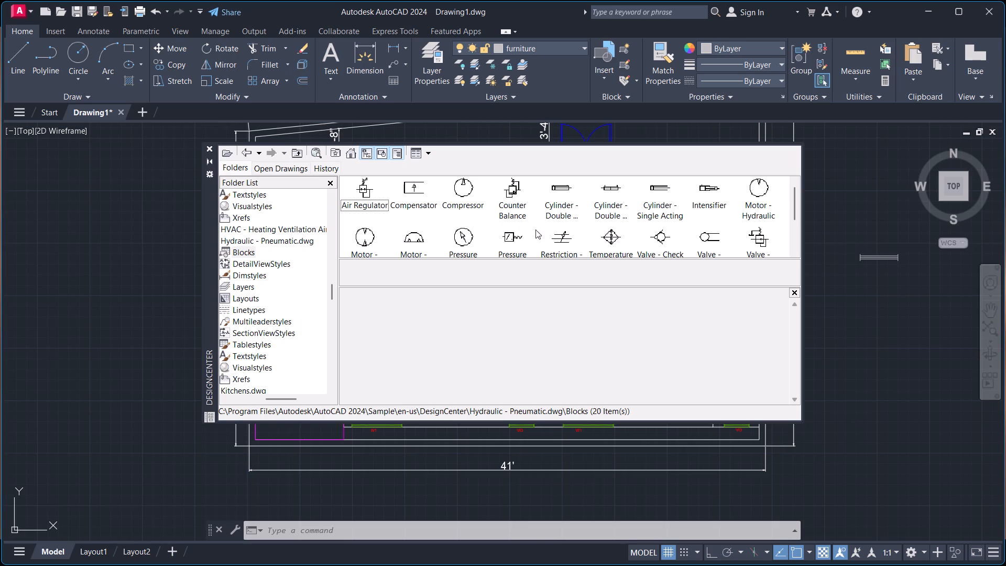
{"action": "scroll", "coordinate": [563, 231], "scroll_direction": "up", "scroll_amount": 1}
{"action": "scroll", "coordinate": [567, 227], "scroll_direction": "down", "scroll_amount": 1}
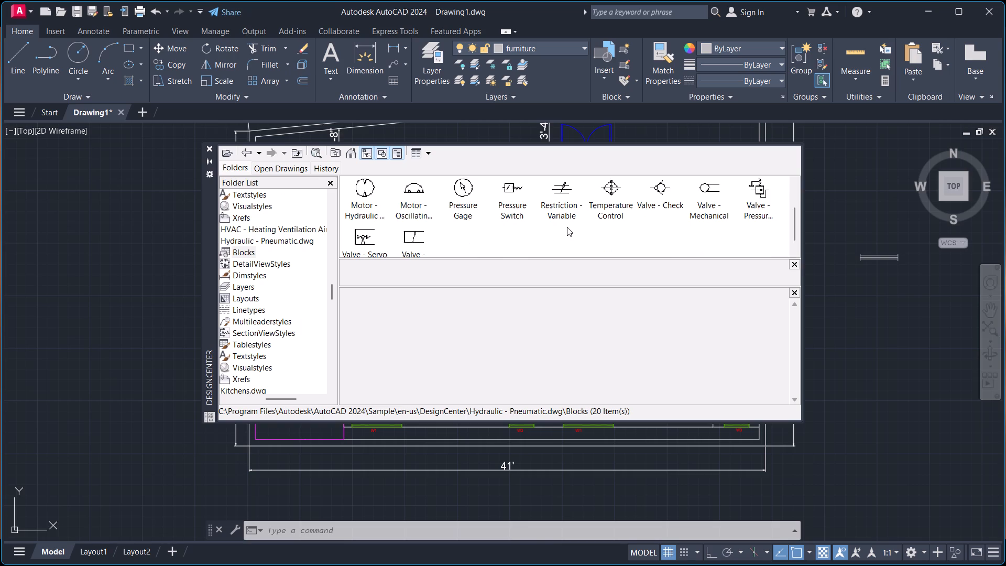
{"action": "scroll", "coordinate": [412, 232], "scroll_direction": "down", "scroll_amount": 1}
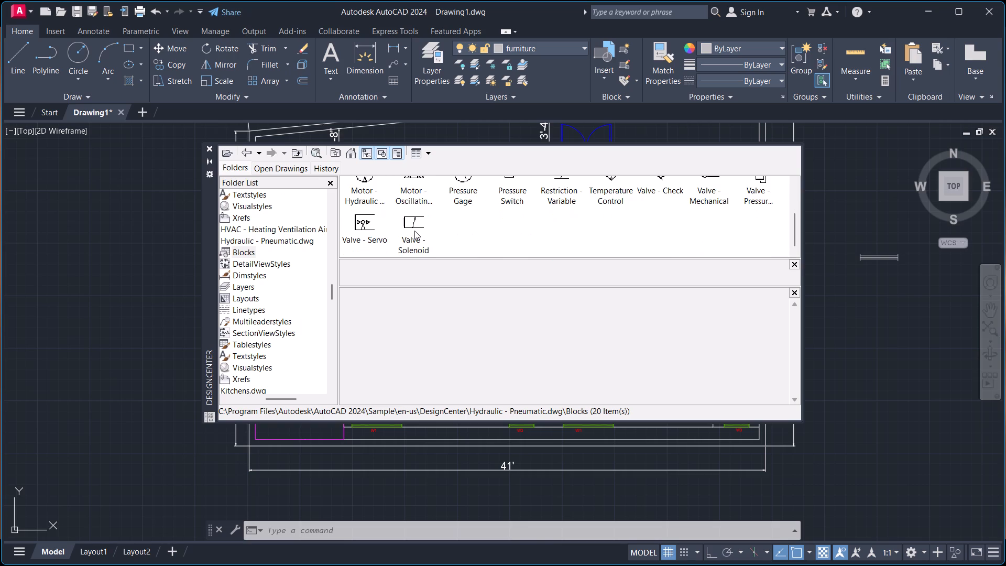
{"action": "scroll", "coordinate": [414, 231], "scroll_direction": "down", "scroll_amount": 2}
{"action": "scroll", "coordinate": [265, 314], "scroll_direction": "down", "scroll_amount": 2}
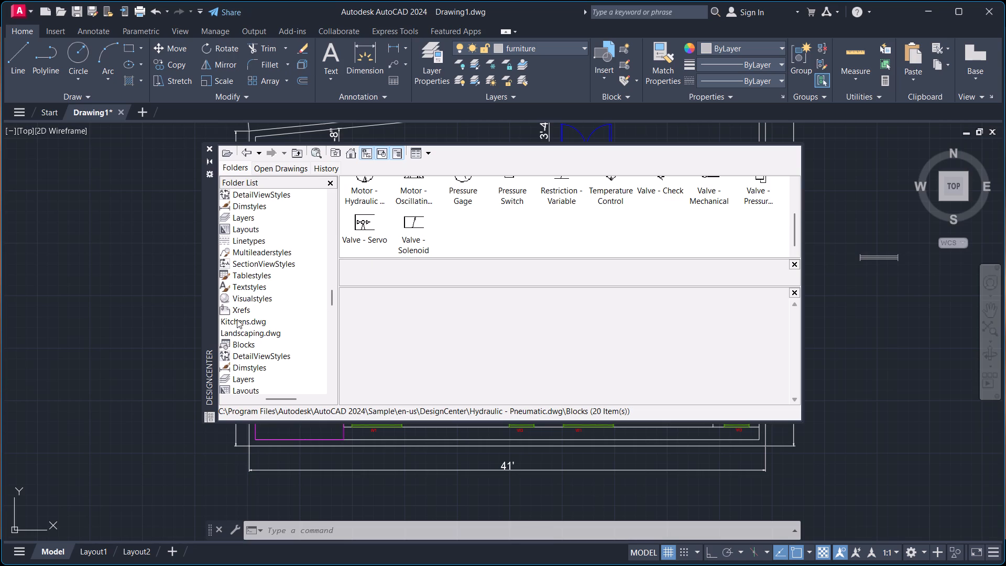
{"action": "double_click", "coordinate": [239, 331]}
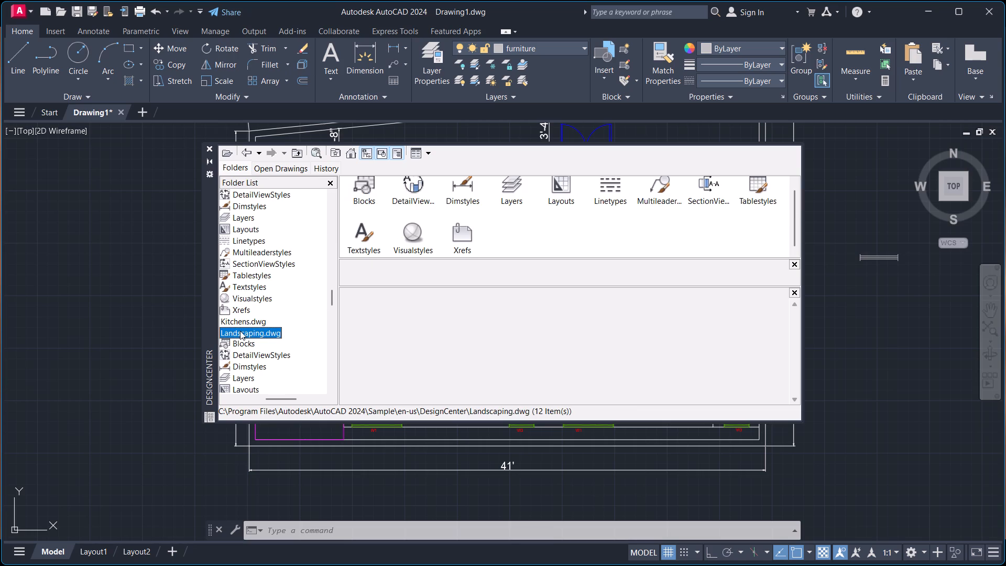
{"action": "double_click", "coordinate": [367, 198]}
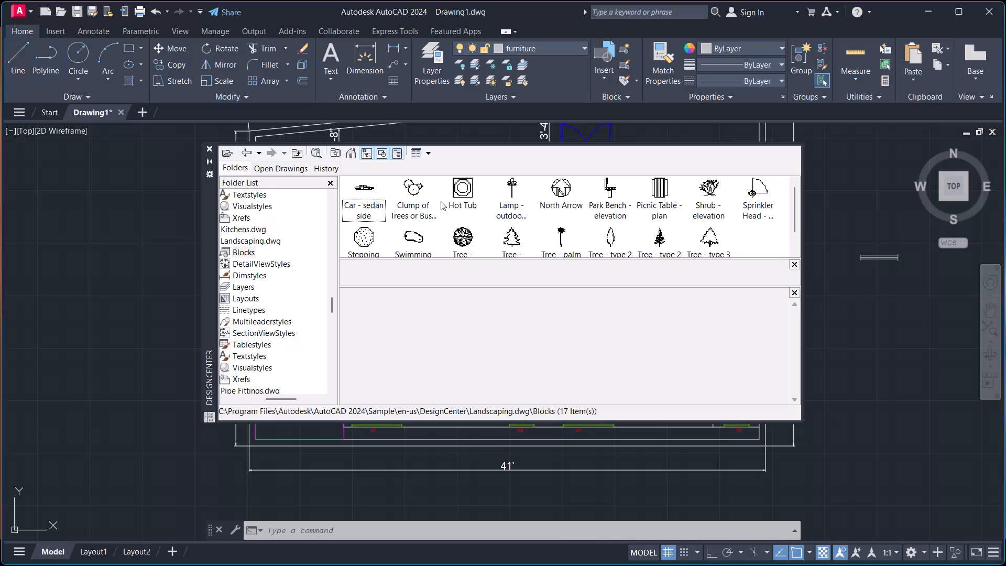
Go back up the DesignCenter folder tree and open the Blocks collection of AutoCAD Textstyles and Linetypes.dwg.
{"action": "scroll", "coordinate": [271, 246], "scroll_direction": "up", "scroll_amount": 6}
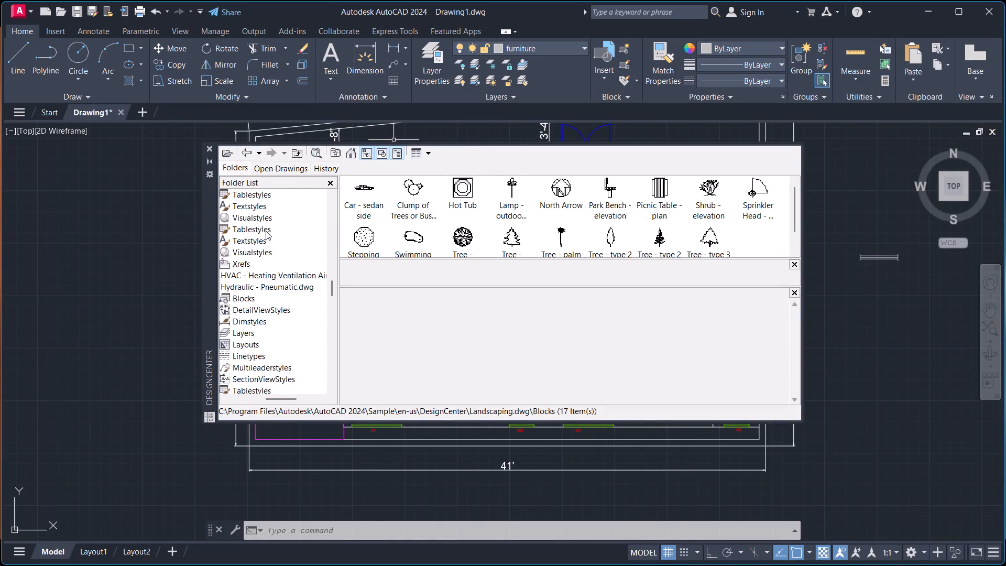
{"action": "scroll", "coordinate": [266, 231], "scroll_direction": "up", "scroll_amount": 13}
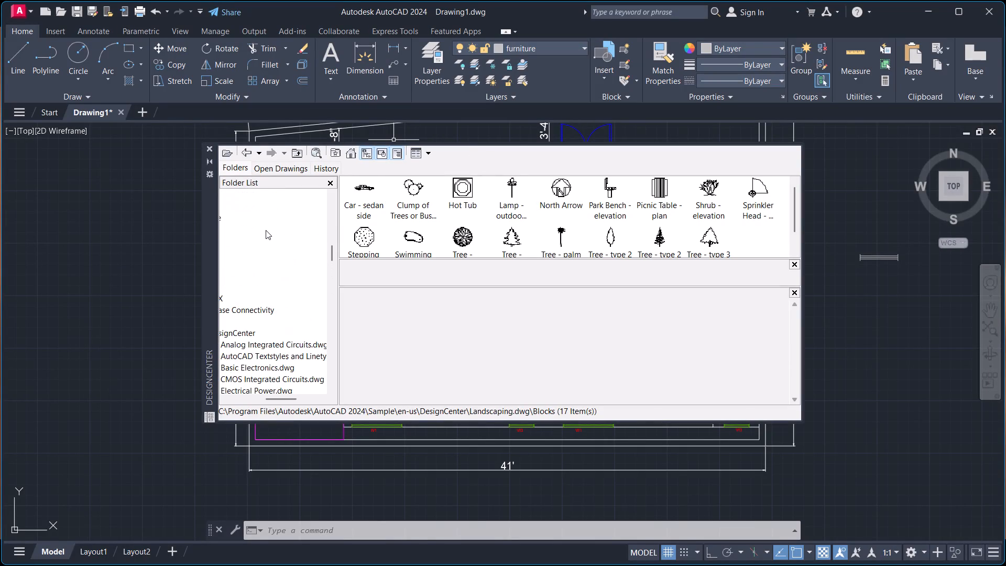
{"action": "scroll", "coordinate": [266, 230], "scroll_direction": "down", "scroll_amount": 5}
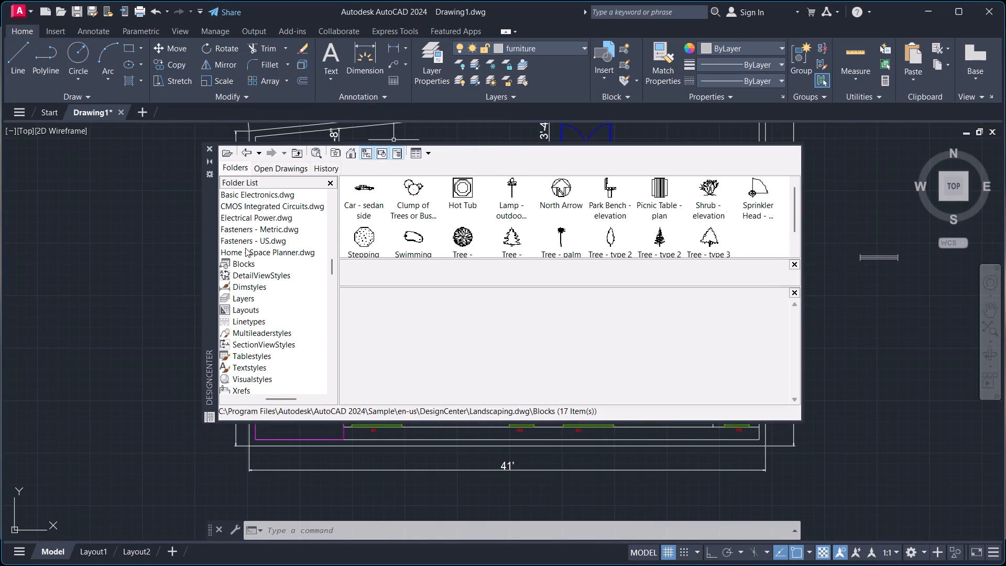
{"action": "left_click_drag", "start_coordinate": [268, 397], "coordinate": [261, 397]}
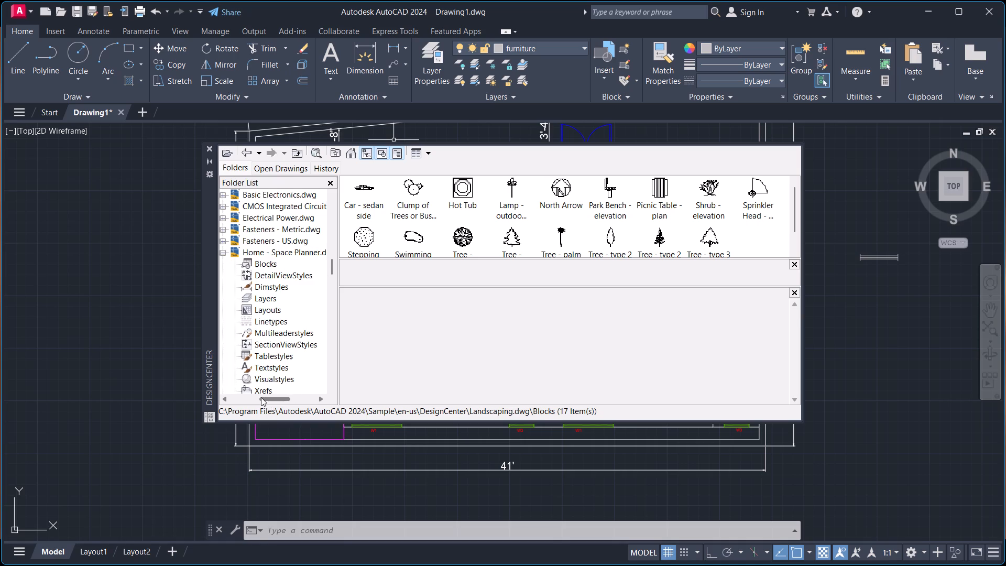
{"action": "left_click_drag", "start_coordinate": [261, 397], "coordinate": [257, 397]}
{"action": "scroll", "coordinate": [278, 229], "scroll_direction": "up", "scroll_amount": 1}
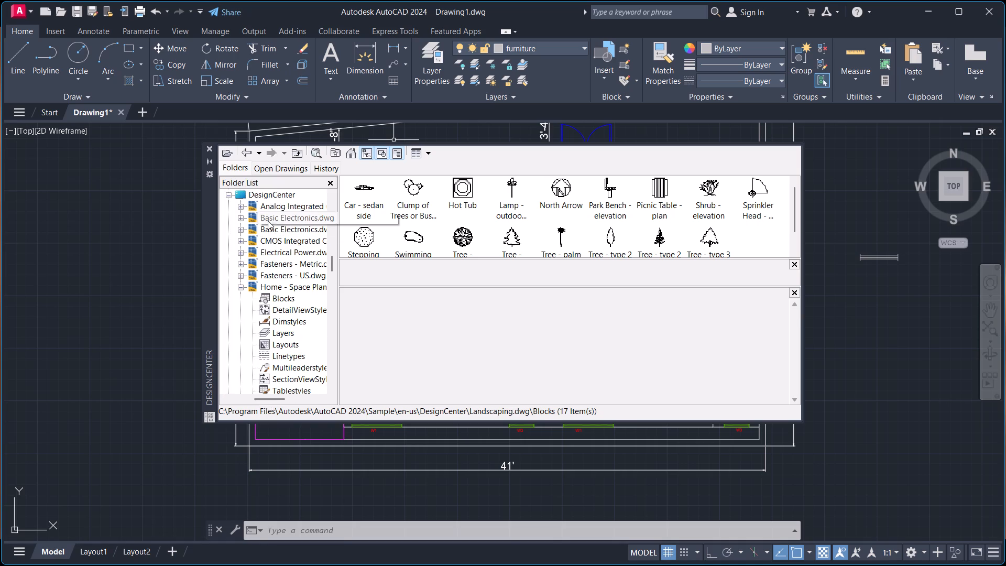
{"action": "left_click", "coordinate": [272, 217]}
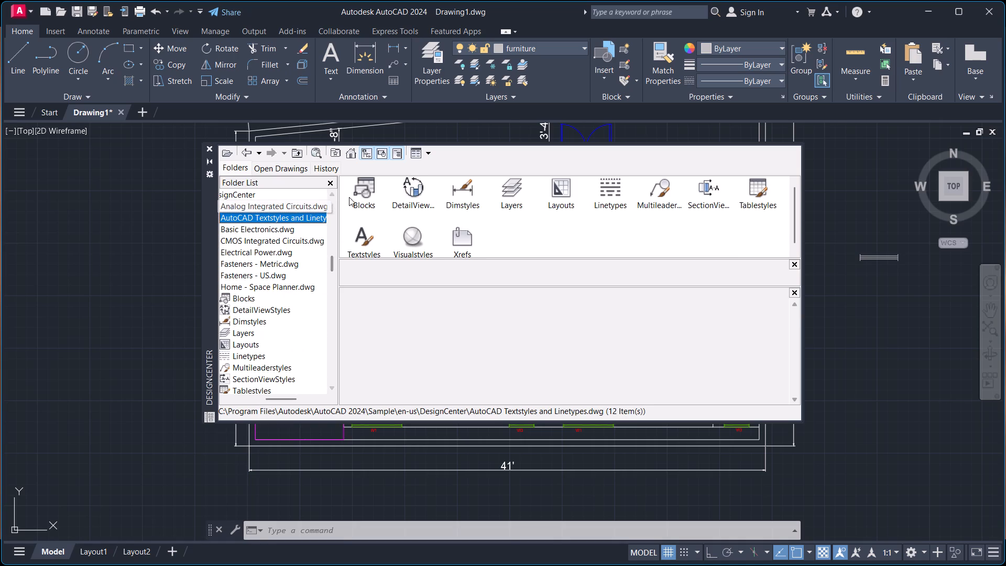
{"action": "double_click", "coordinate": [354, 194]}
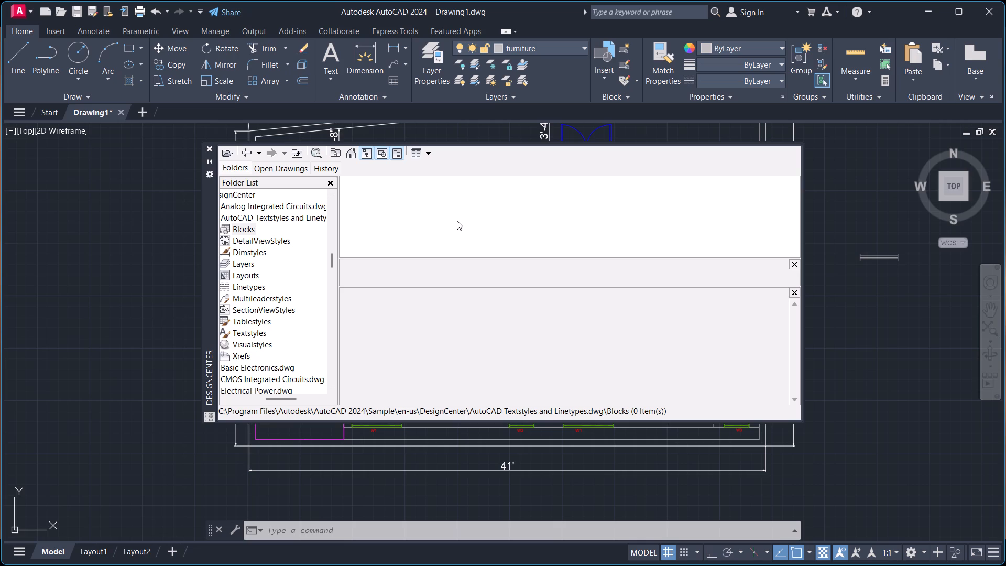
Open the Blocks collection of Analog Integrated Circuits.dwg and look through its blocks.
{"action": "scroll", "coordinate": [462, 220], "scroll_direction": "down", "scroll_amount": 2}
{"action": "double_click", "coordinate": [255, 205]}
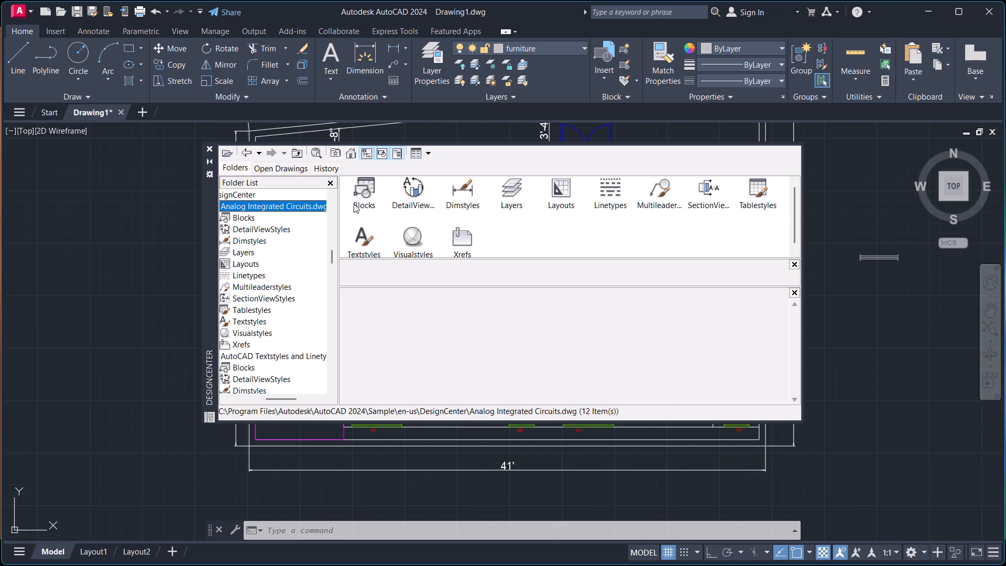
{"action": "double_click", "coordinate": [355, 203]}
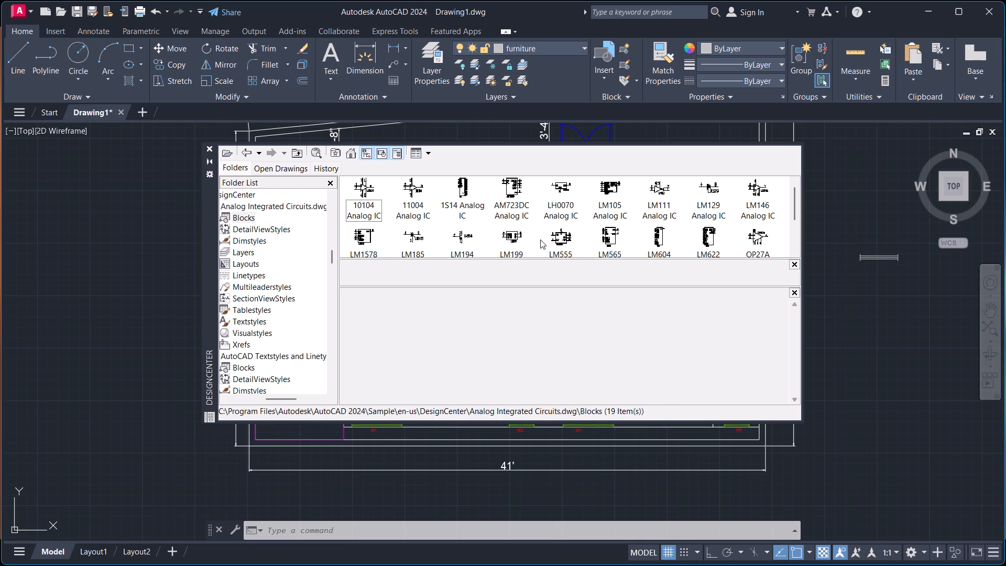
{"action": "scroll", "coordinate": [568, 241], "scroll_direction": "down", "scroll_amount": 2}
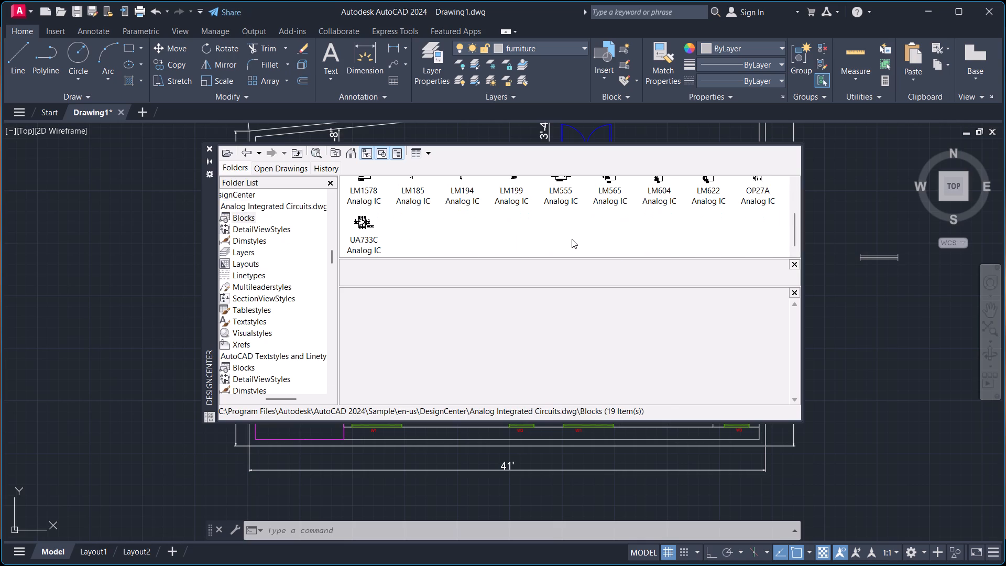
Open the Blocks collection of Home - Space Planner.dwg and look through its furniture blocks.
{"action": "scroll", "coordinate": [309, 253], "scroll_direction": "down", "scroll_amount": 5}
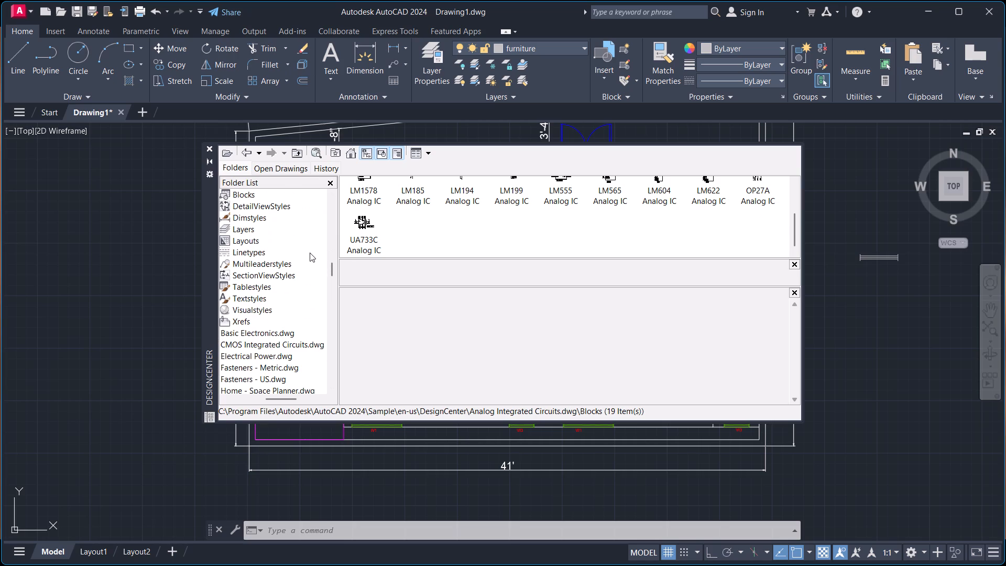
{"action": "scroll", "coordinate": [308, 261], "scroll_direction": "down", "scroll_amount": 1}
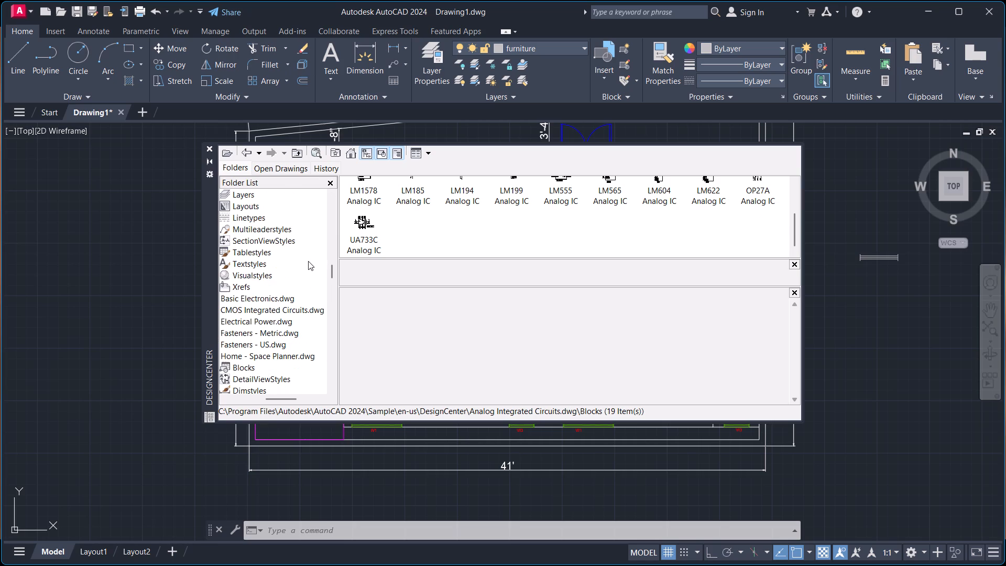
{"action": "scroll", "coordinate": [228, 334], "scroll_direction": "down", "scroll_amount": 2}
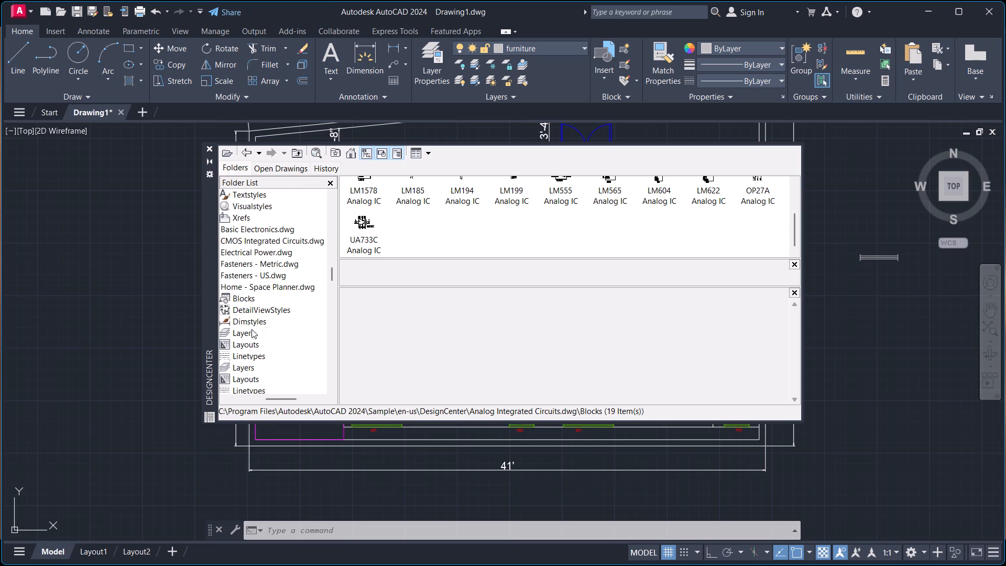
{"action": "left_click", "coordinate": [239, 298]}
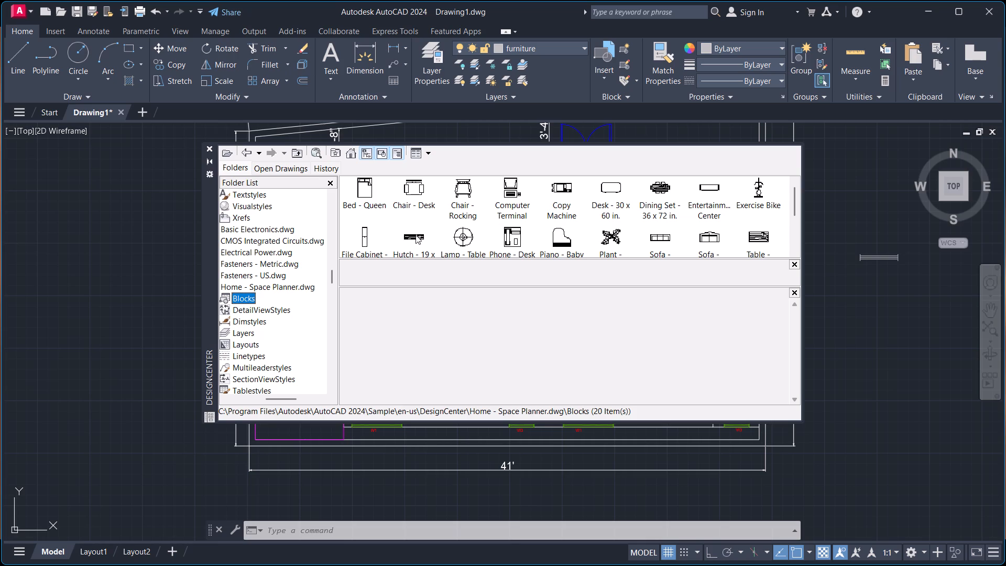
{"action": "scroll", "coordinate": [424, 232], "scroll_direction": "down", "scroll_amount": 1}
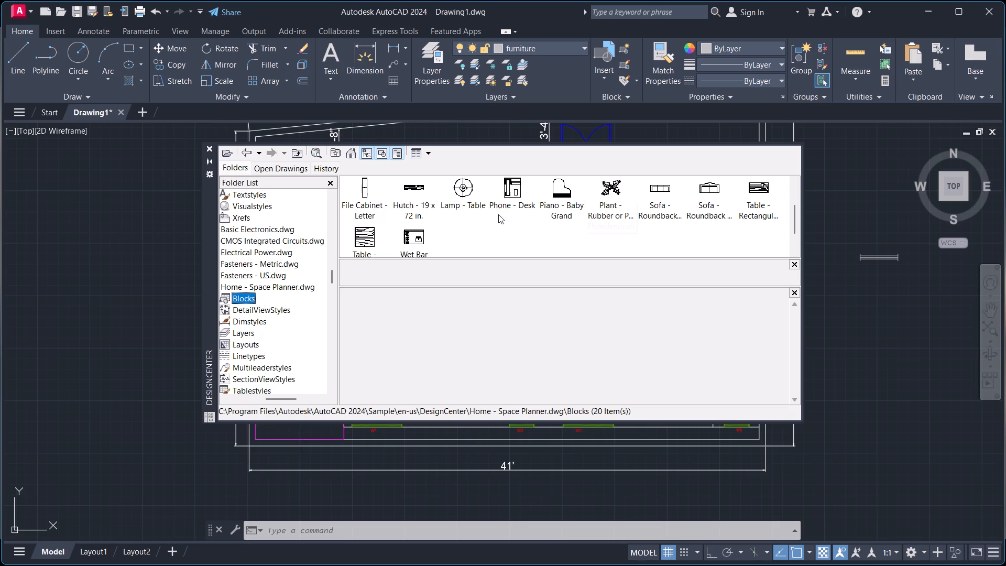
{"action": "scroll", "coordinate": [474, 216], "scroll_direction": "down", "scroll_amount": 2}
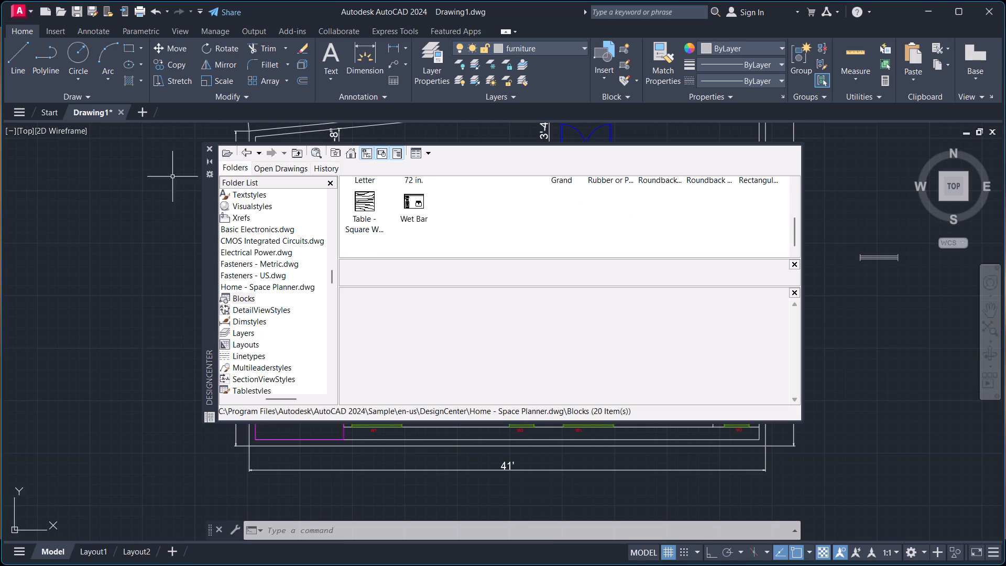
Open the Blocks collection of House Designer.dwg again to view its blocks, and close DesignCenter.
{"action": "scroll", "coordinate": [278, 324], "scroll_direction": "down", "scroll_amount": 2}
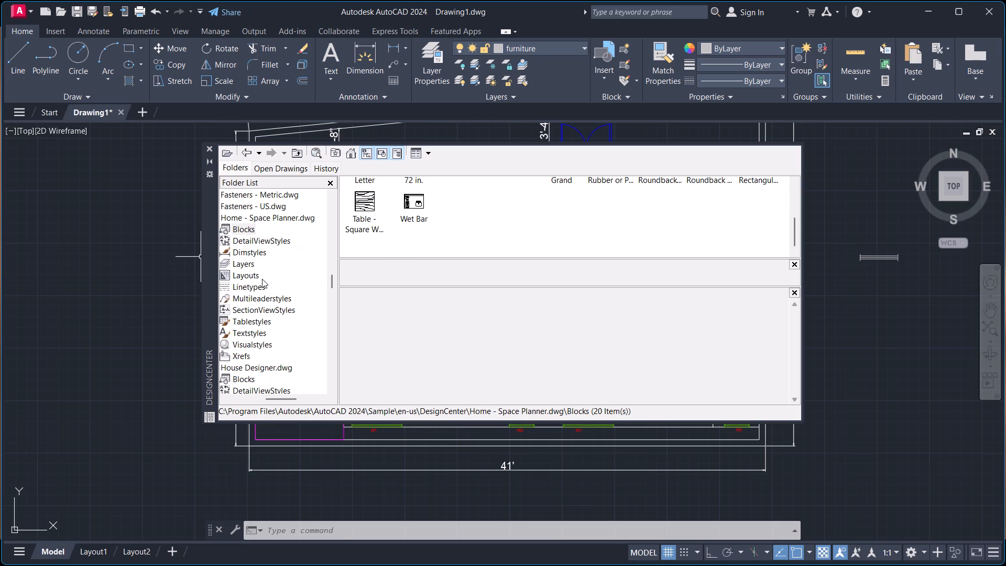
{"action": "scroll", "coordinate": [262, 276], "scroll_direction": "down", "scroll_amount": 1}
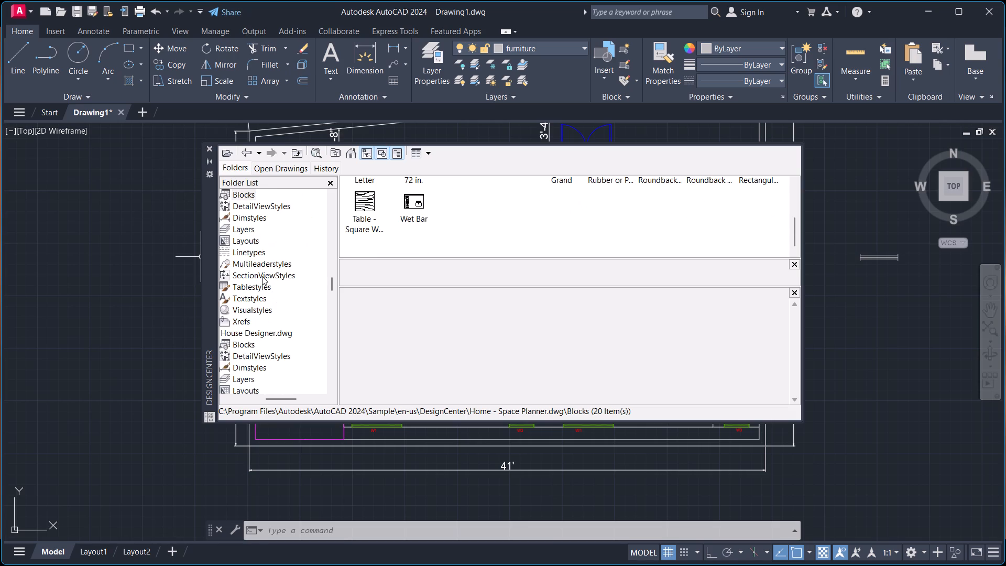
{"action": "scroll", "coordinate": [262, 276], "scroll_direction": "down", "scroll_amount": 1}
{"action": "left_click", "coordinate": [244, 308]}
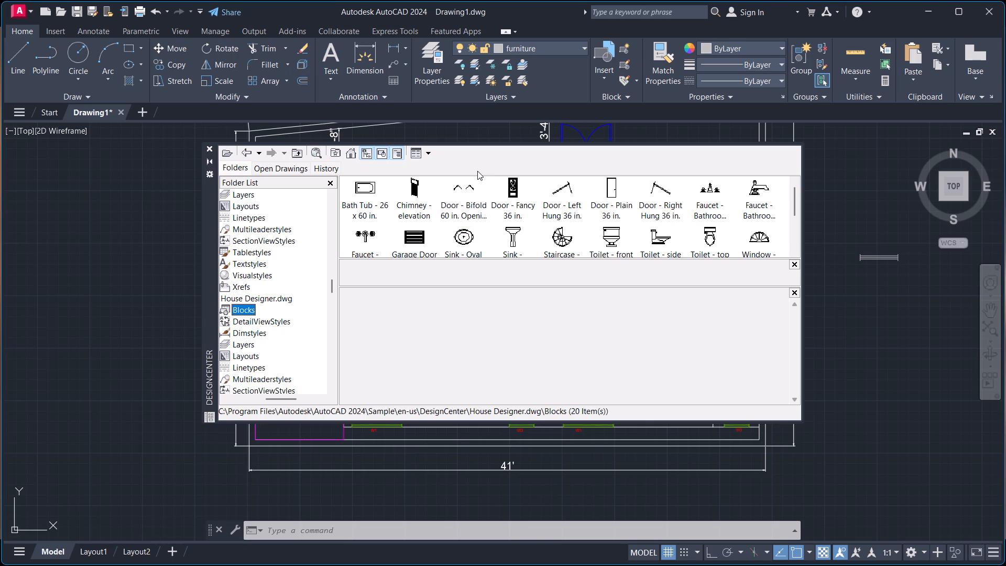
{"action": "left_click", "coordinate": [210, 148]}
Erase the spare window block lying beside the floor plan.
{"action": "scroll", "coordinate": [498, 211], "scroll_direction": "down", "scroll_amount": 2}
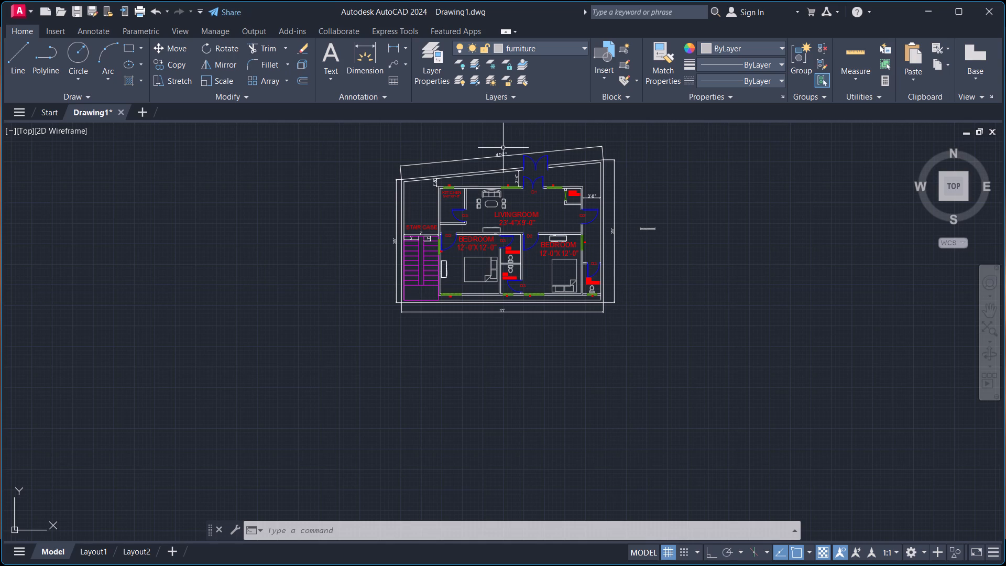
{"action": "scroll", "coordinate": [503, 148], "scroll_direction": "up", "scroll_amount": 1}
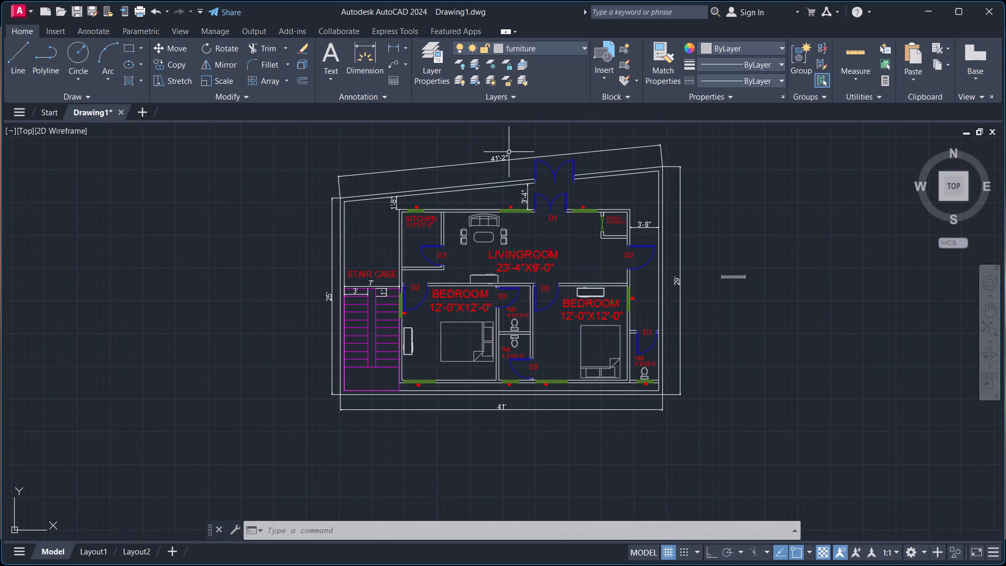
{"action": "left_click_drag", "start_coordinate": [701, 255], "coordinate": [707, 260]}
{"action": "left_click", "coordinate": [797, 309]}
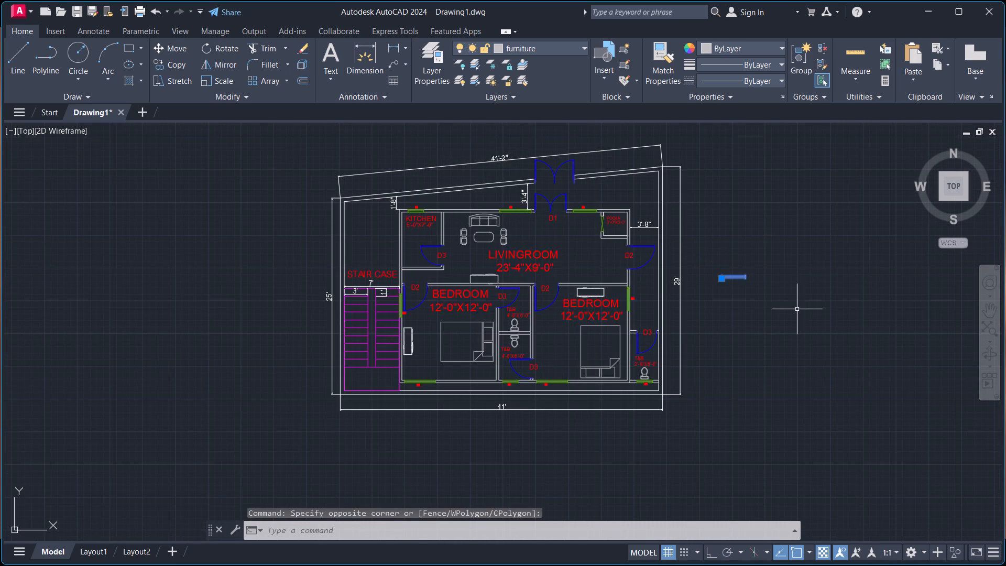
{"action": "key", "text": "e"}
{"action": "key", "text": "Return"}
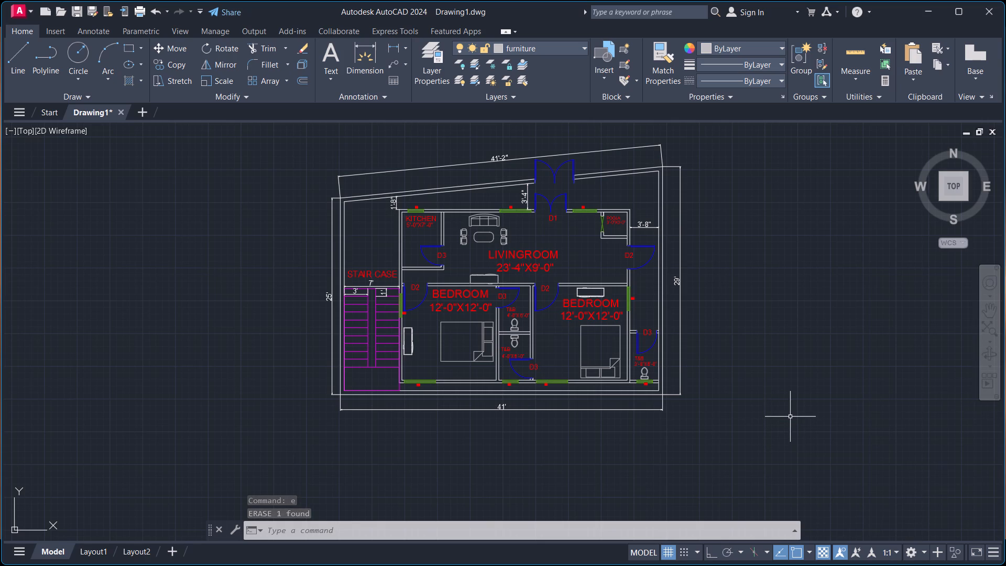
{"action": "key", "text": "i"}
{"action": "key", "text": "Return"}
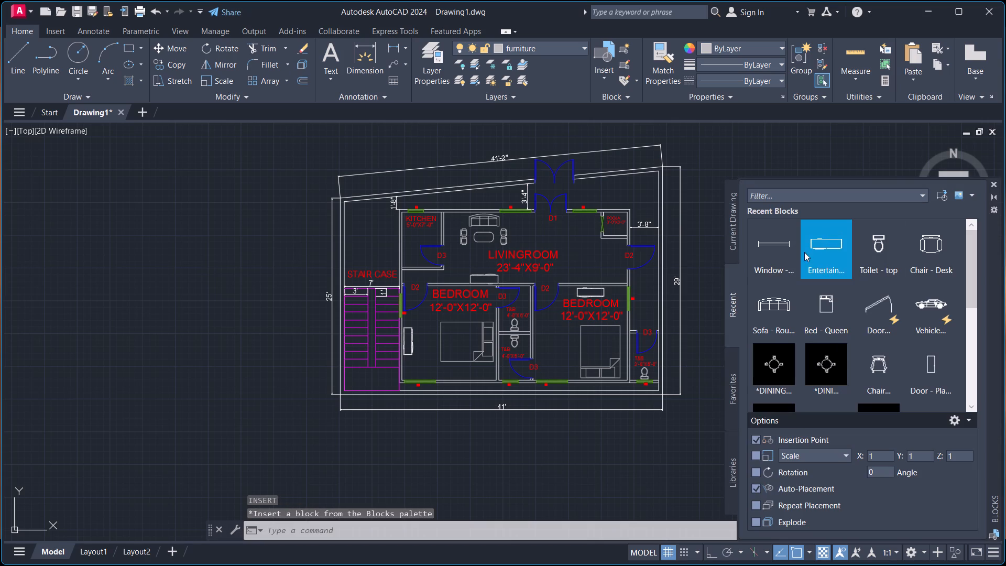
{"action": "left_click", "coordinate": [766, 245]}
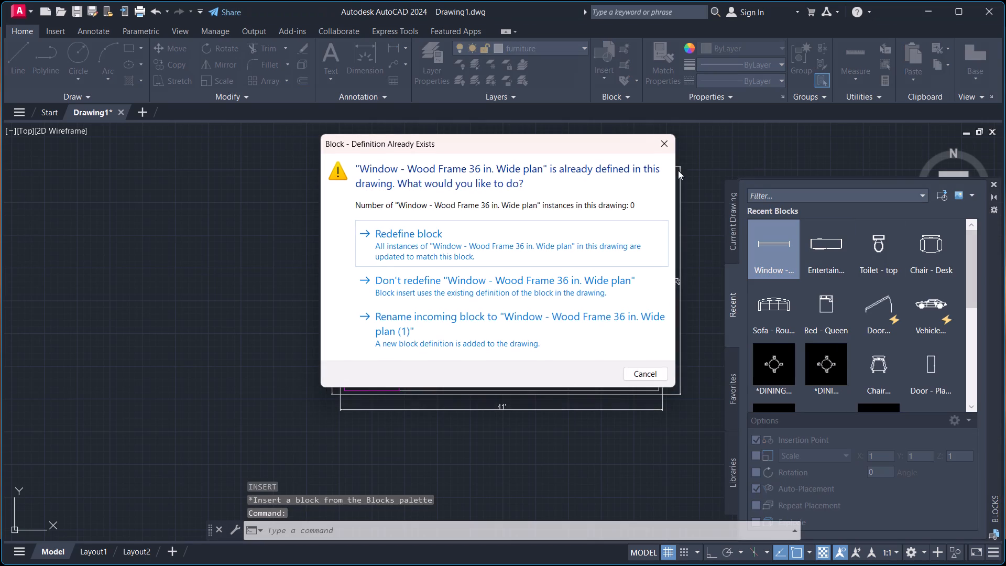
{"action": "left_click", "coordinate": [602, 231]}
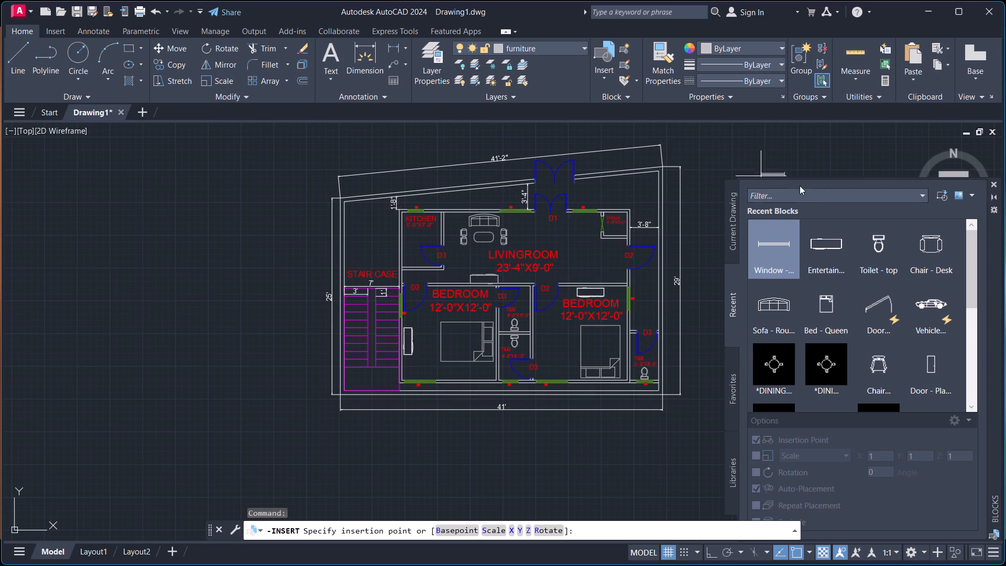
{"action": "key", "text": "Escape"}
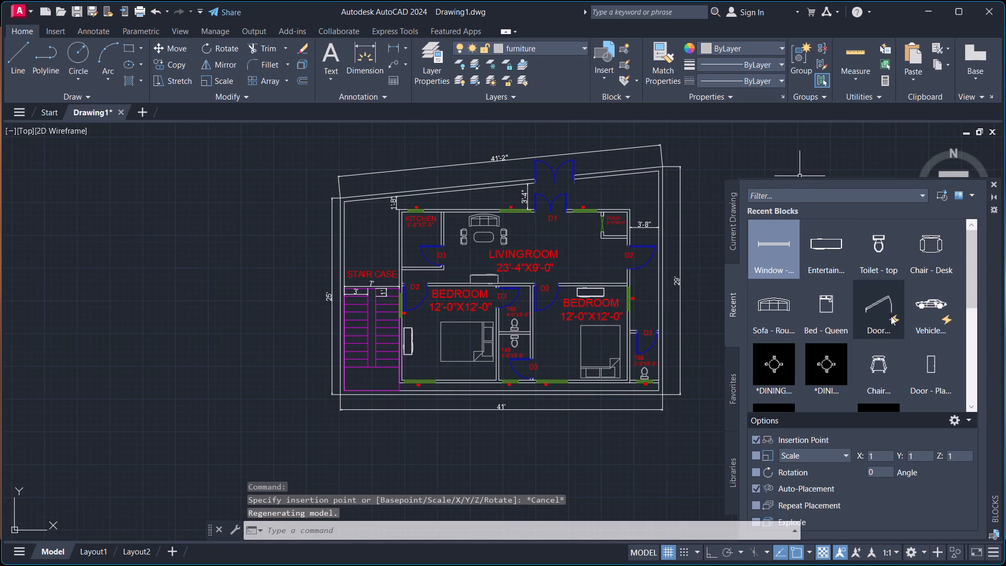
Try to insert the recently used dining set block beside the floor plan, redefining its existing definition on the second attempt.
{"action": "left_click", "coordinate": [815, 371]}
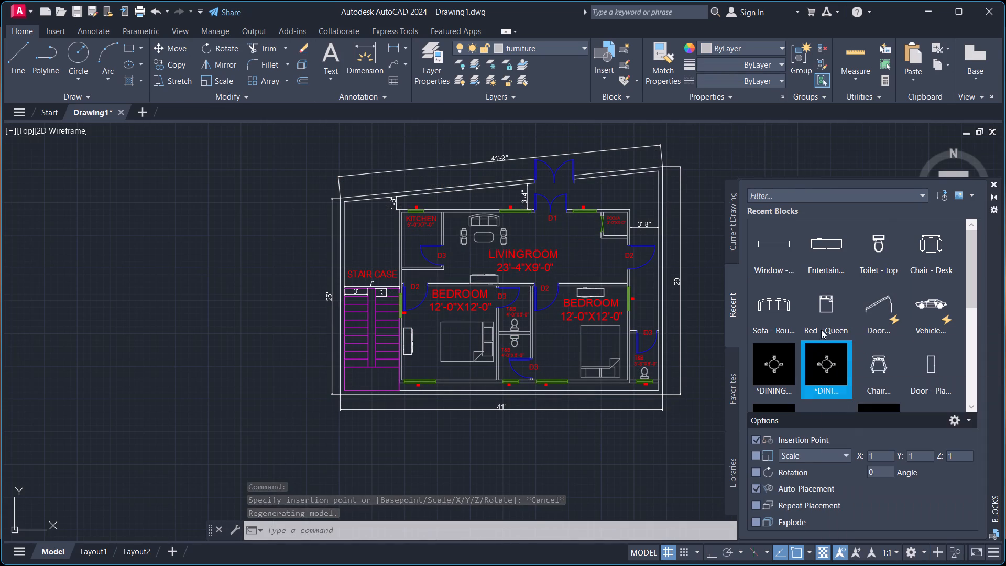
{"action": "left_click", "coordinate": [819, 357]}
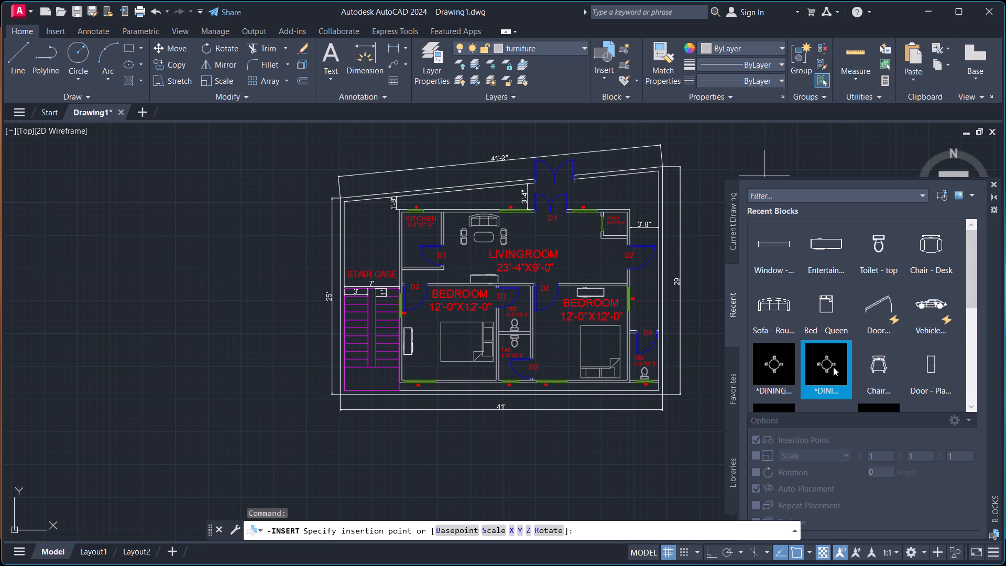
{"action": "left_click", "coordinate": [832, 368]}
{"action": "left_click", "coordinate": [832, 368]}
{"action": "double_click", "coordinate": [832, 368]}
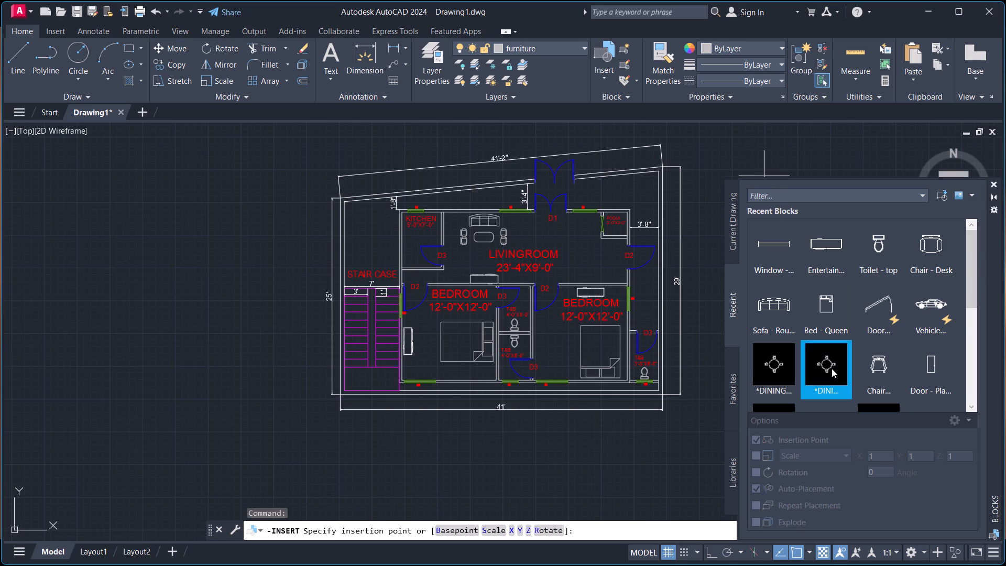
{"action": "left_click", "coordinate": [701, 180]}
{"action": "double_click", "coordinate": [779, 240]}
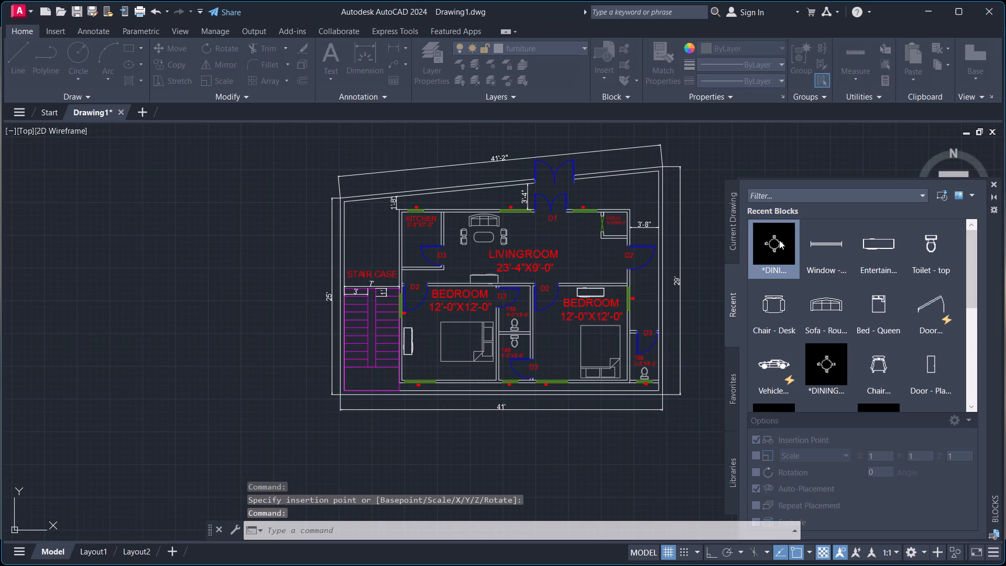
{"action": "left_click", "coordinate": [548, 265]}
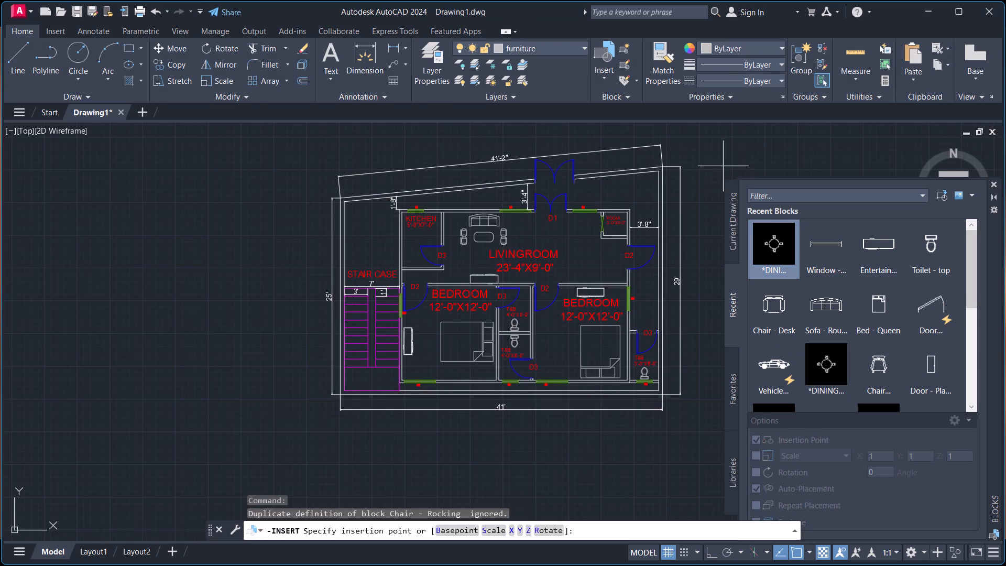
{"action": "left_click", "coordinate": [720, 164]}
Remove both dining set blocks from the recent blocks list and close the Blocks palette.
{"action": "right_click", "coordinate": [780, 256]}
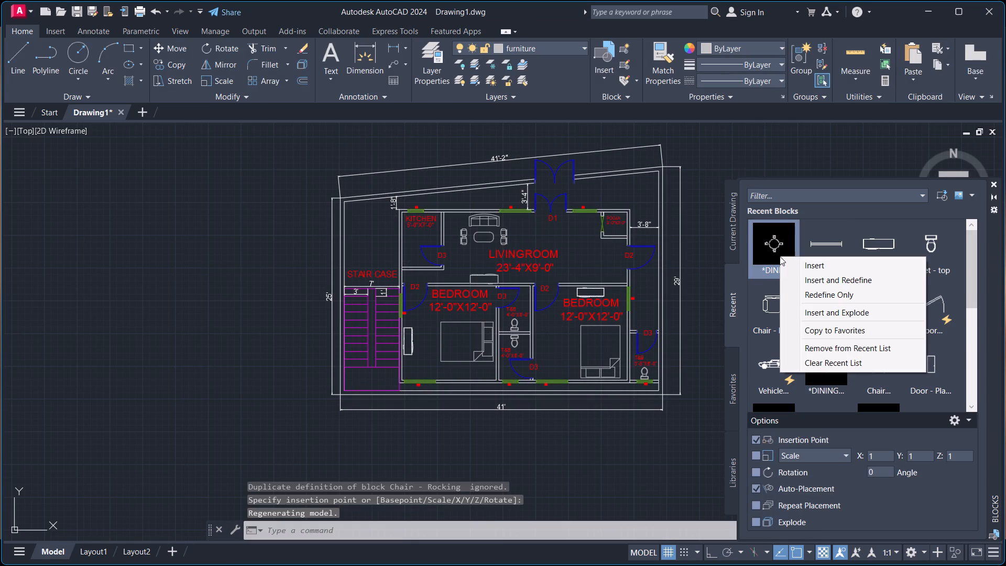
{"action": "left_click", "coordinate": [830, 345]}
{"action": "right_click", "coordinate": [781, 369]}
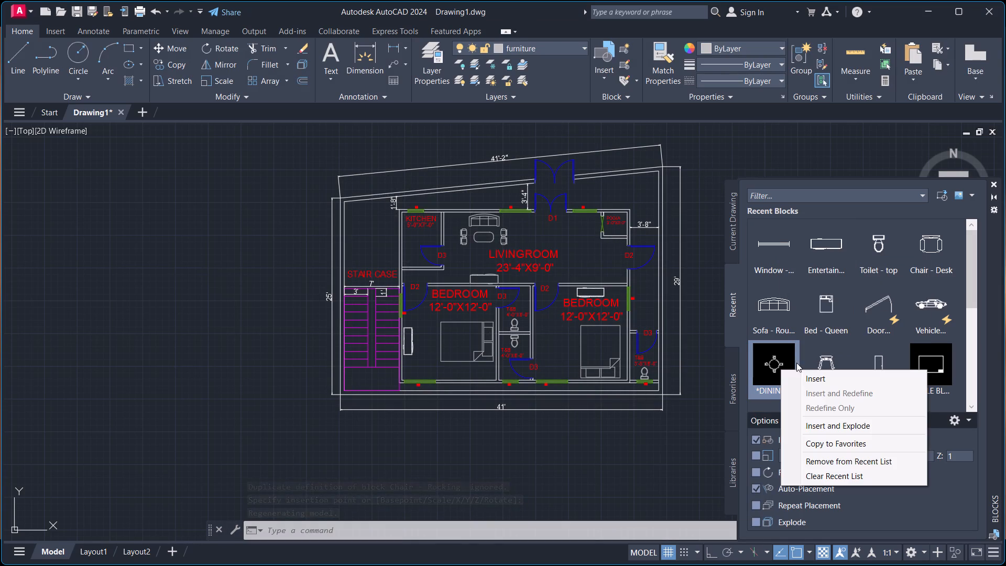
{"action": "left_click", "coordinate": [842, 460]}
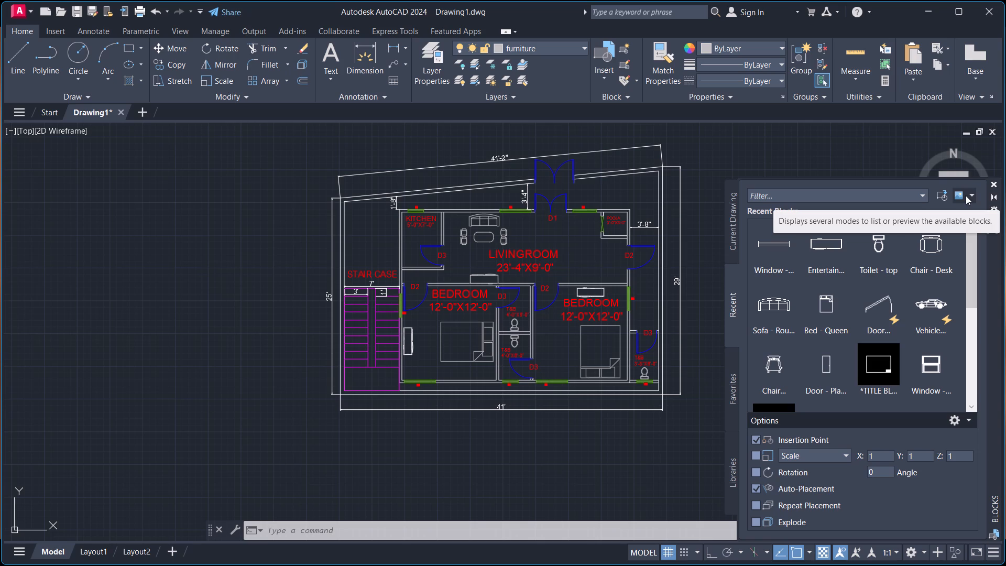
{"action": "left_click", "coordinate": [996, 186]}
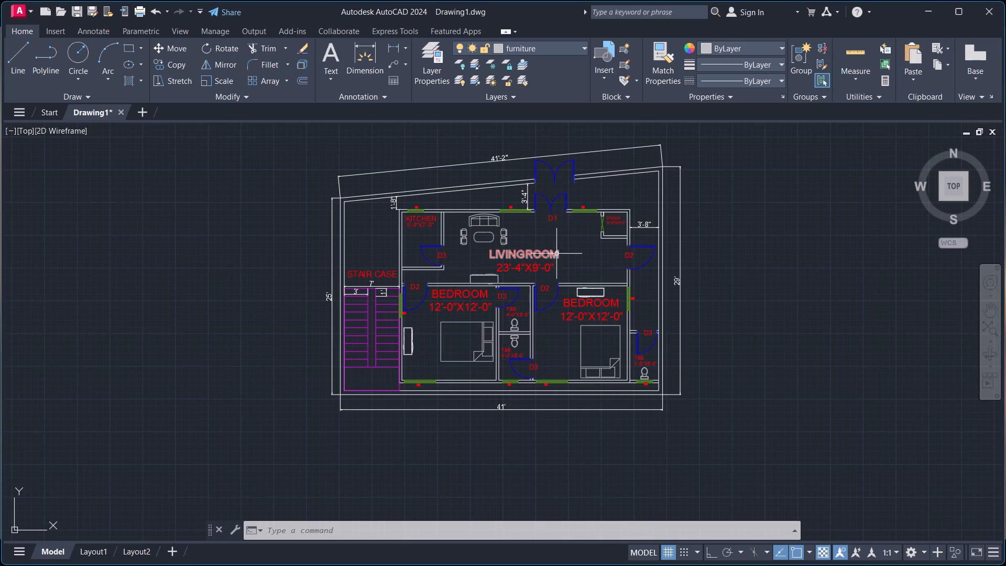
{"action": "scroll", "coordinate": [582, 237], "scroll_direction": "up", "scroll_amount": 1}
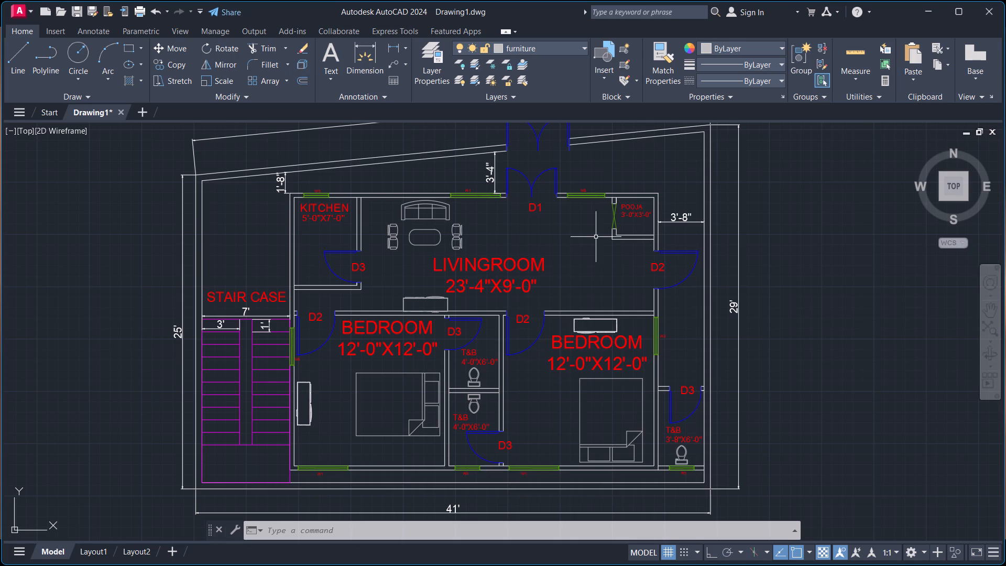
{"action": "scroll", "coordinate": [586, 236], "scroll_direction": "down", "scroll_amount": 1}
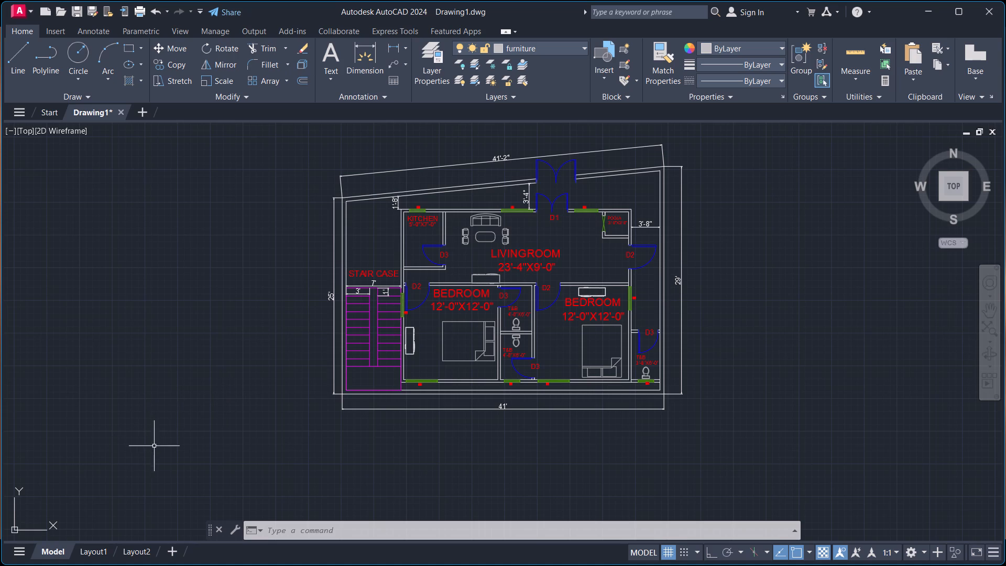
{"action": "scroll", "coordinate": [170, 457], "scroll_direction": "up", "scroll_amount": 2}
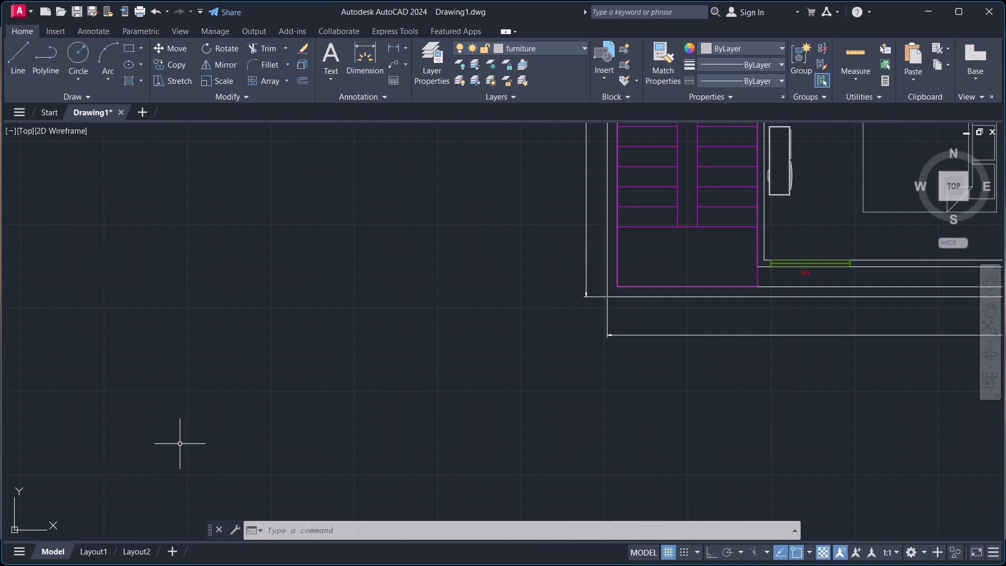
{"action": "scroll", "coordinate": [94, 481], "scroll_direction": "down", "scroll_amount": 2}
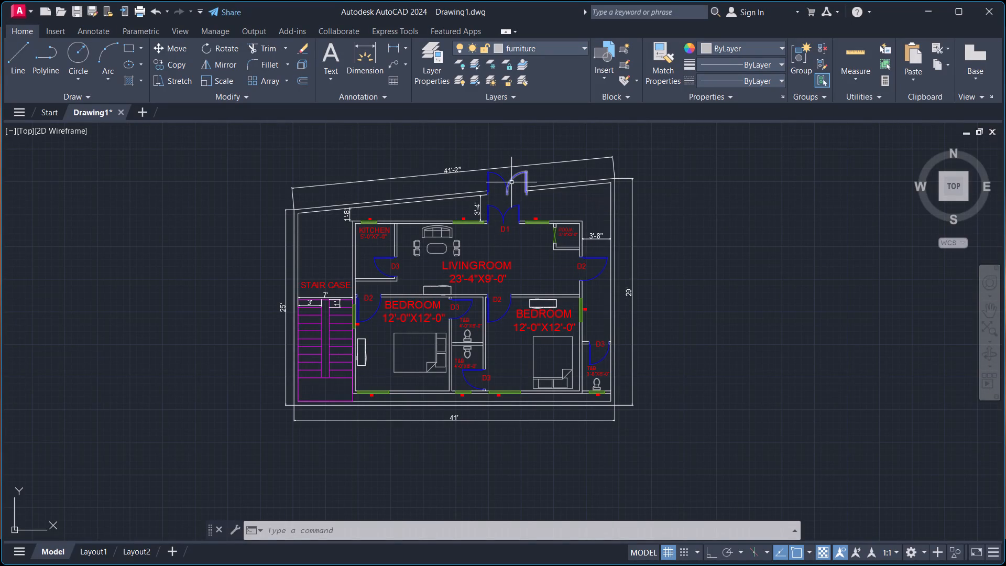
Add a vertical linear dimension, with Ortho on, from the house wall's outer corner by the Pooja room to the sloping boundary wall.
{"action": "left_click", "coordinate": [391, 47]}
{"action": "scroll", "coordinate": [585, 219], "scroll_direction": "up", "scroll_amount": 1}
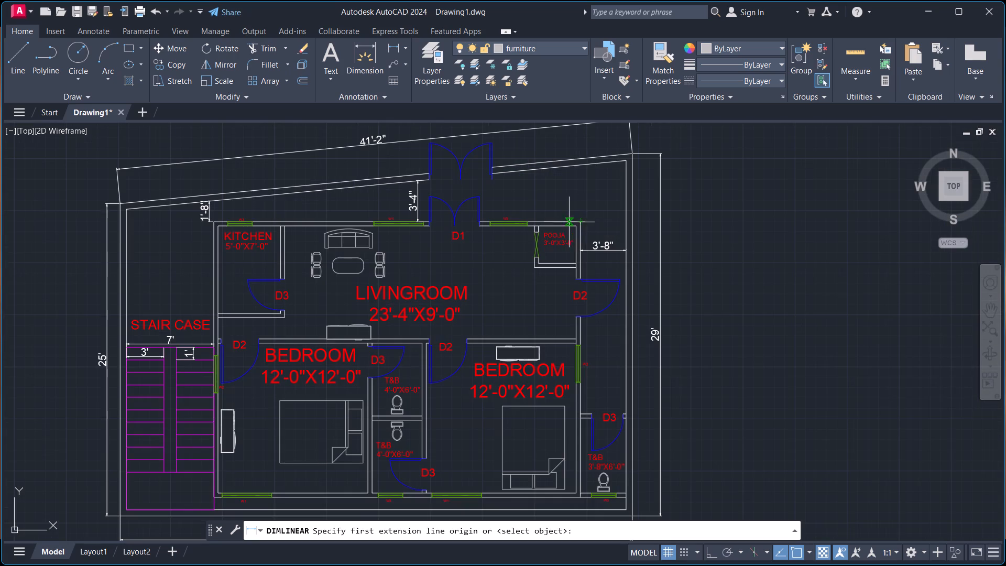
{"action": "left_click", "coordinate": [575, 219]}
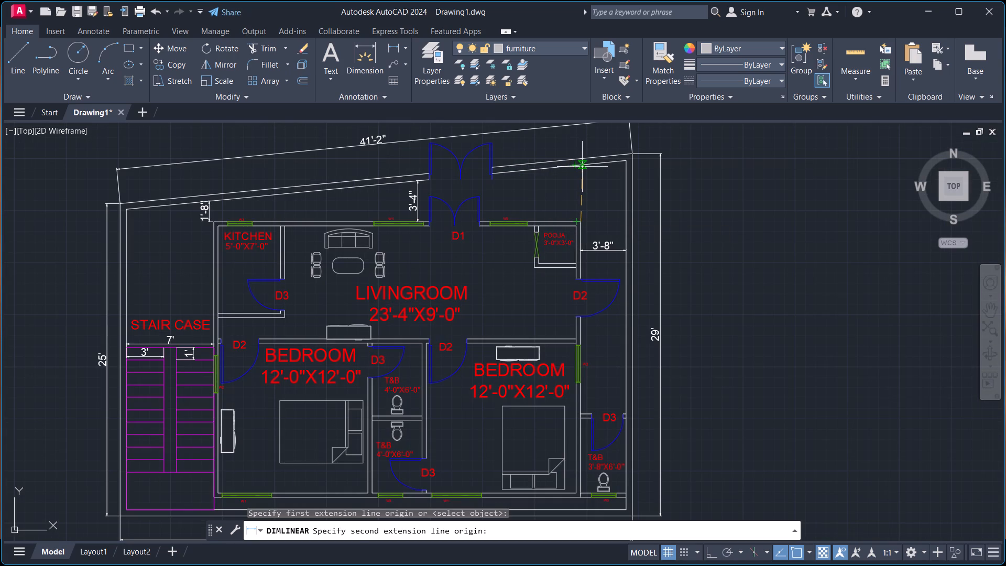
{"action": "key", "text": "F8"}
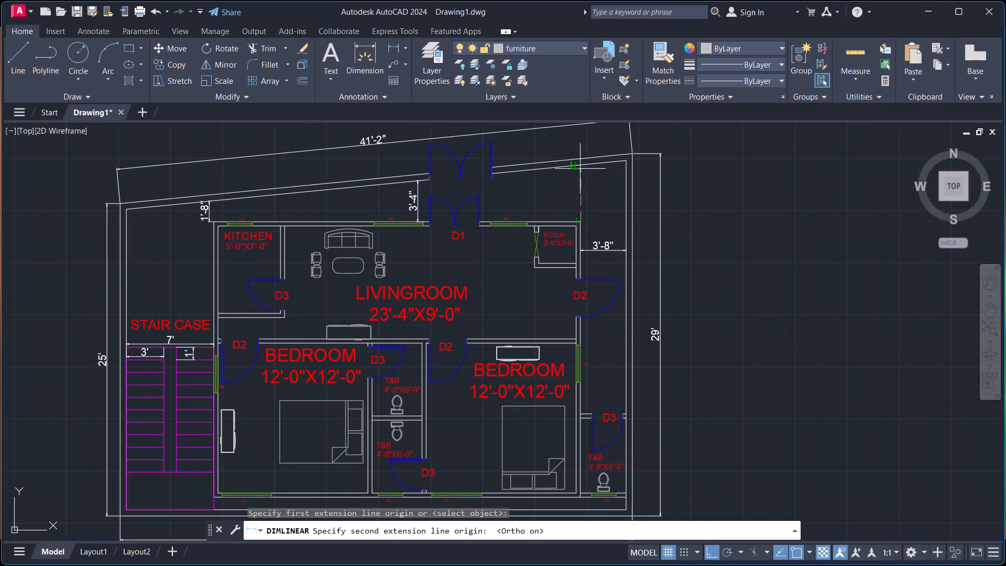
{"action": "left_click", "coordinate": [583, 167]}
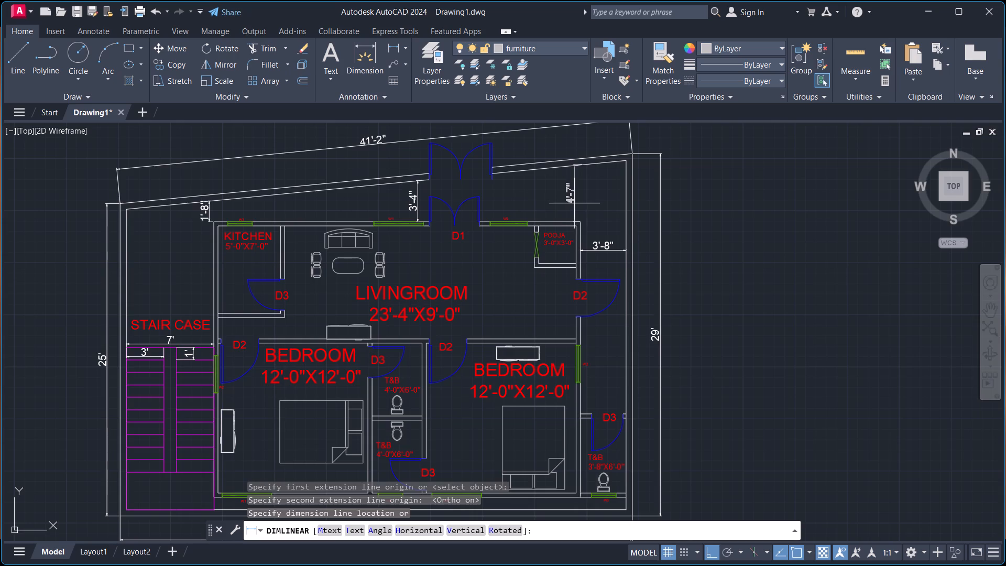
{"action": "scroll", "coordinate": [578, 205], "scroll_direction": "up", "scroll_amount": 1}
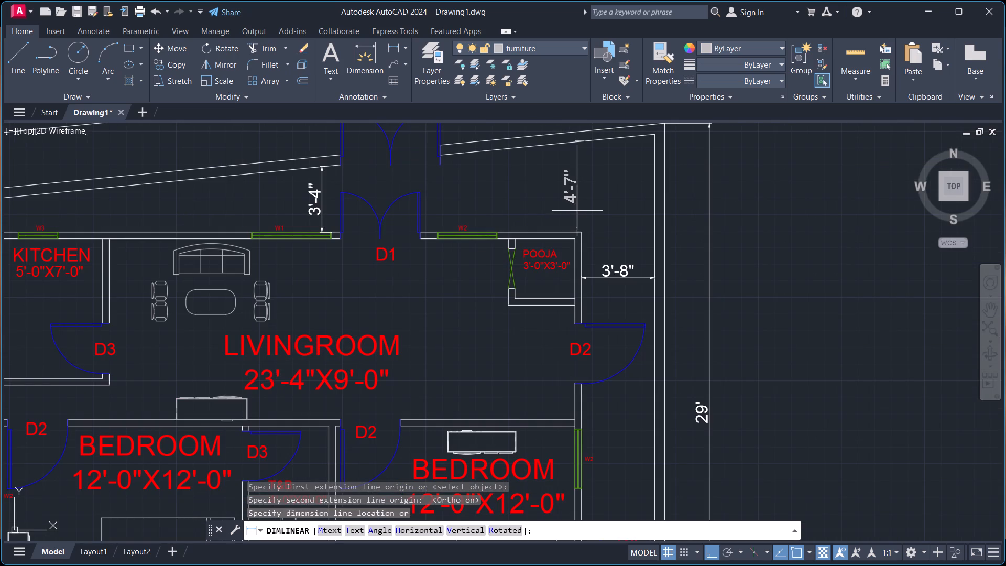
{"action": "left_click", "coordinate": [575, 216]}
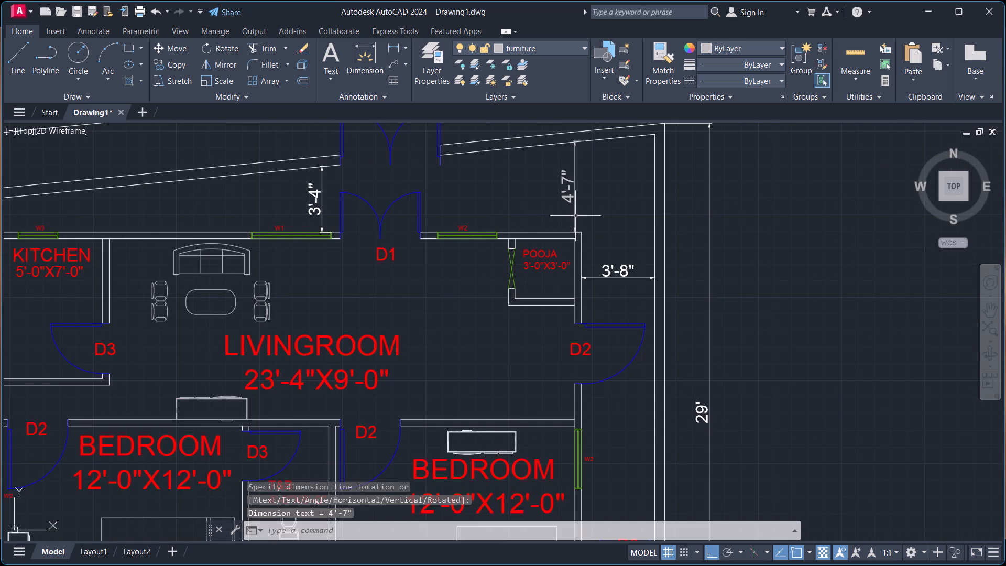
Look over the whole floor plan, checking its rooms, labels, furniture and dimensions.
{"action": "scroll", "coordinate": [610, 186], "scroll_direction": "down", "scroll_amount": 1}
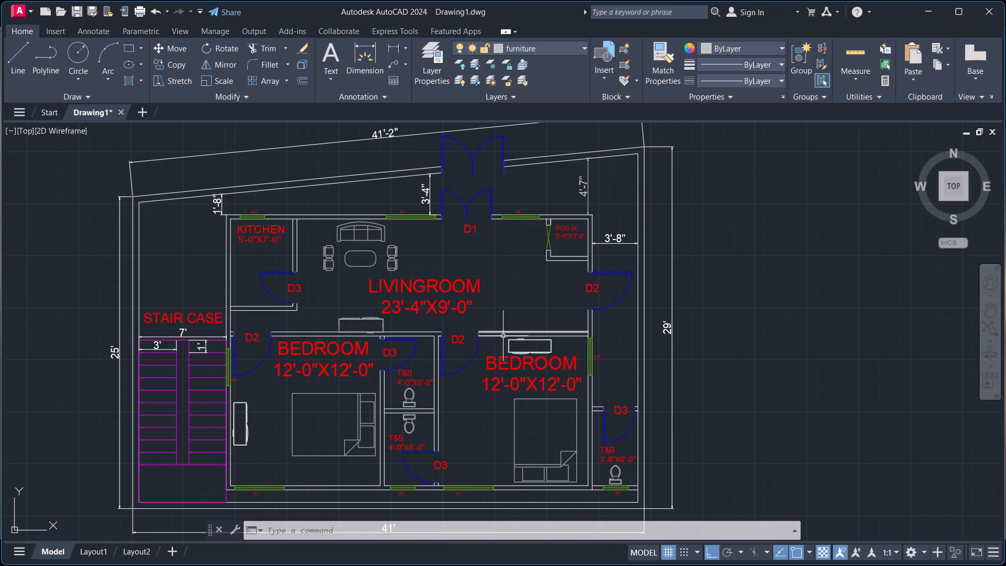
{"action": "scroll", "coordinate": [515, 323], "scroll_direction": "down", "scroll_amount": 1}
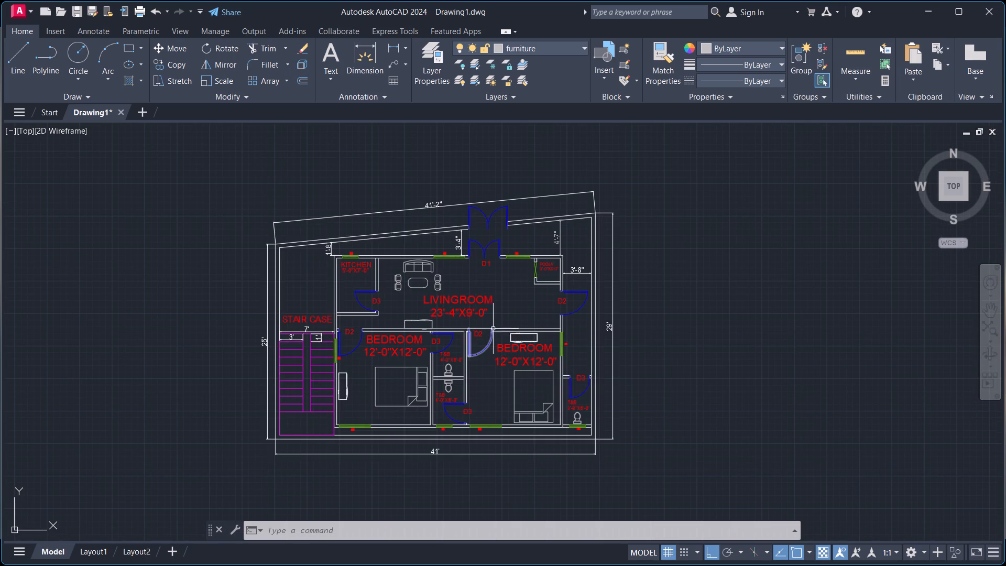
{"action": "middle_click_drag", "start_coordinate": [504, 312], "coordinate": [575, 318]}
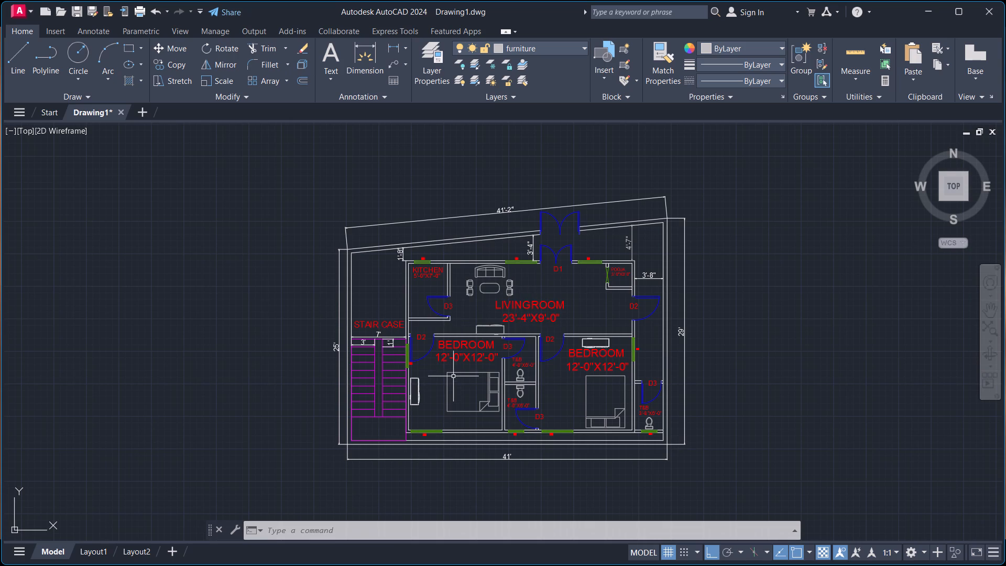
{"action": "scroll", "coordinate": [553, 474], "scroll_direction": "down", "scroll_amount": 1}
{"action": "middle_click_drag", "start_coordinate": [565, 476], "coordinate": [574, 448]}
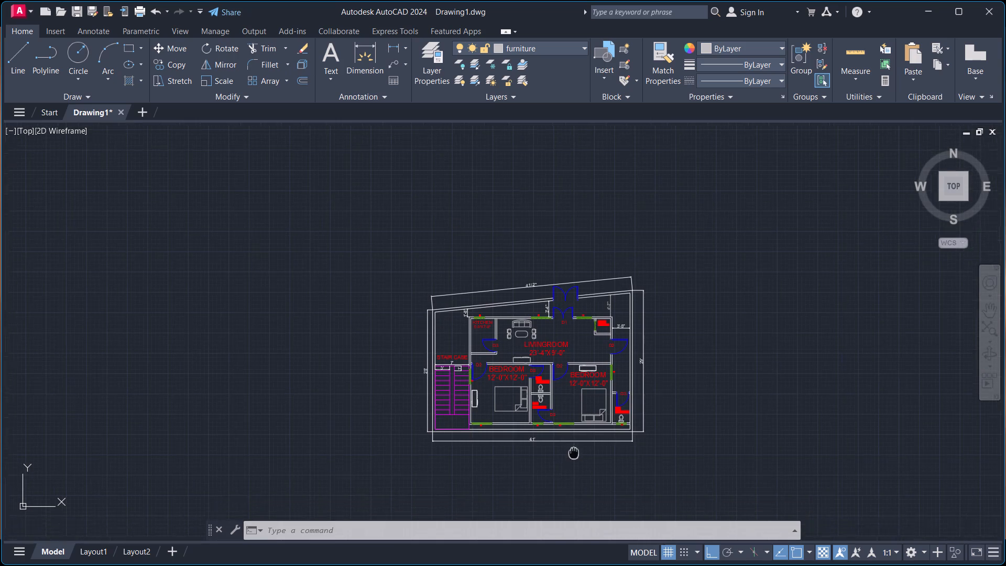
{"action": "middle_click_drag", "start_coordinate": [574, 448], "coordinate": [540, 433]}
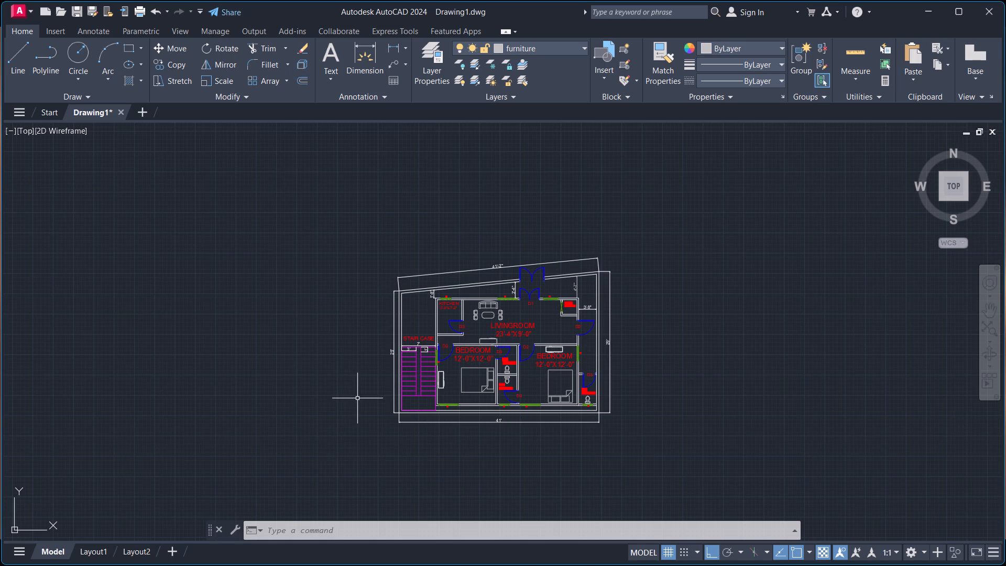
{"action": "scroll", "coordinate": [362, 307], "scroll_direction": "up", "scroll_amount": 2}
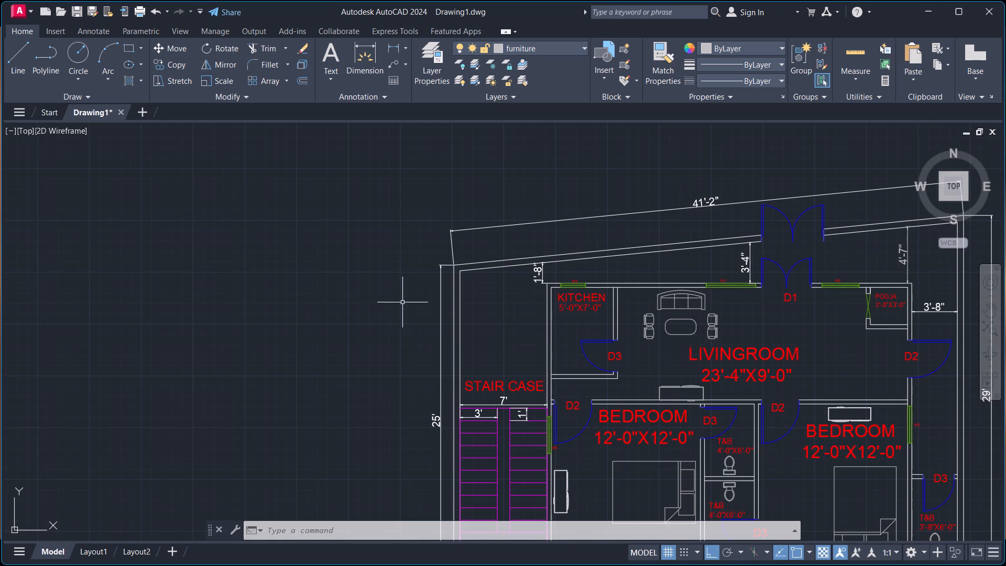
{"action": "scroll", "coordinate": [401, 301], "scroll_direction": "down", "scroll_amount": 1}
{"action": "middle_click_drag", "start_coordinate": [405, 349], "coordinate": [408, 318]}
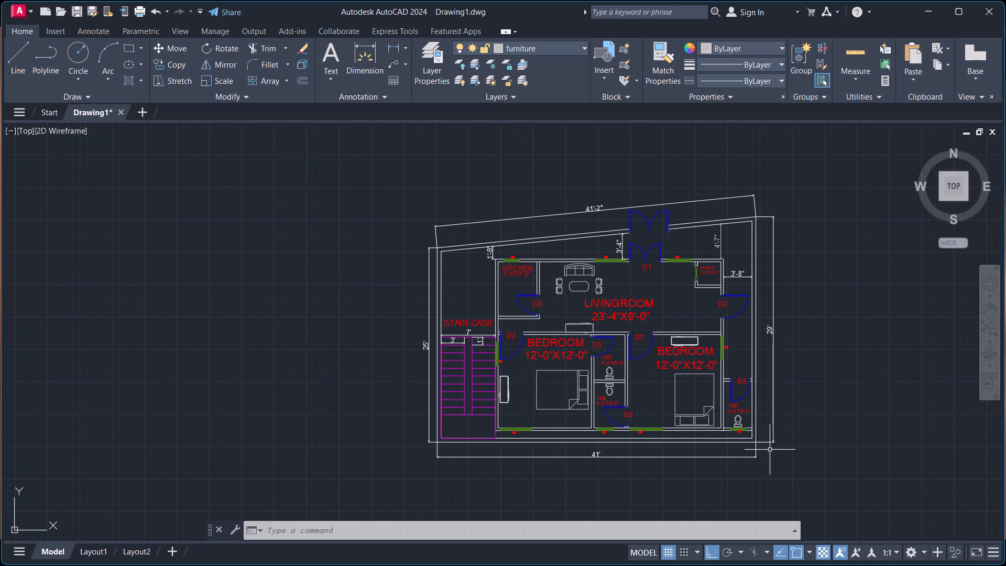
{"action": "middle_click_drag", "start_coordinate": [769, 454], "coordinate": [747, 437]}
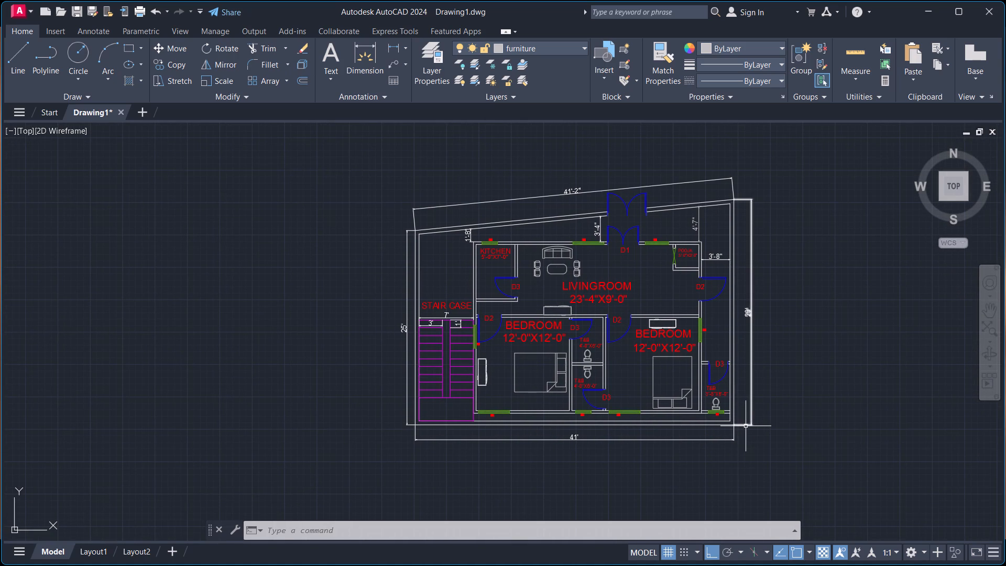
Examine the entrance doors, Pooja room, living room and kitchen together with the setback dimensions along the sloping boundary wall.
{"action": "scroll", "coordinate": [744, 427], "scroll_direction": "up", "scroll_amount": 1}
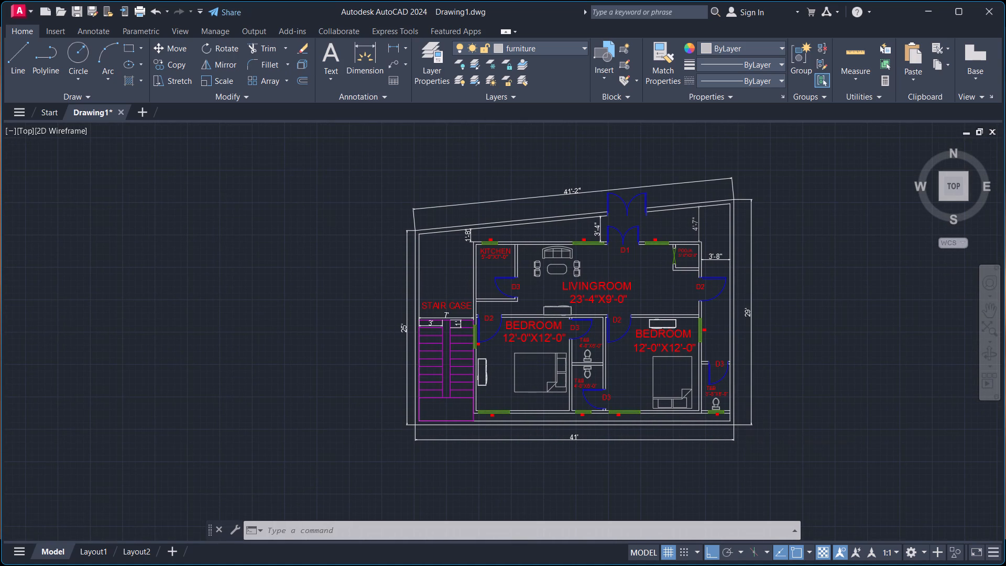
{"action": "scroll", "coordinate": [743, 427], "scroll_direction": "down", "scroll_amount": 1}
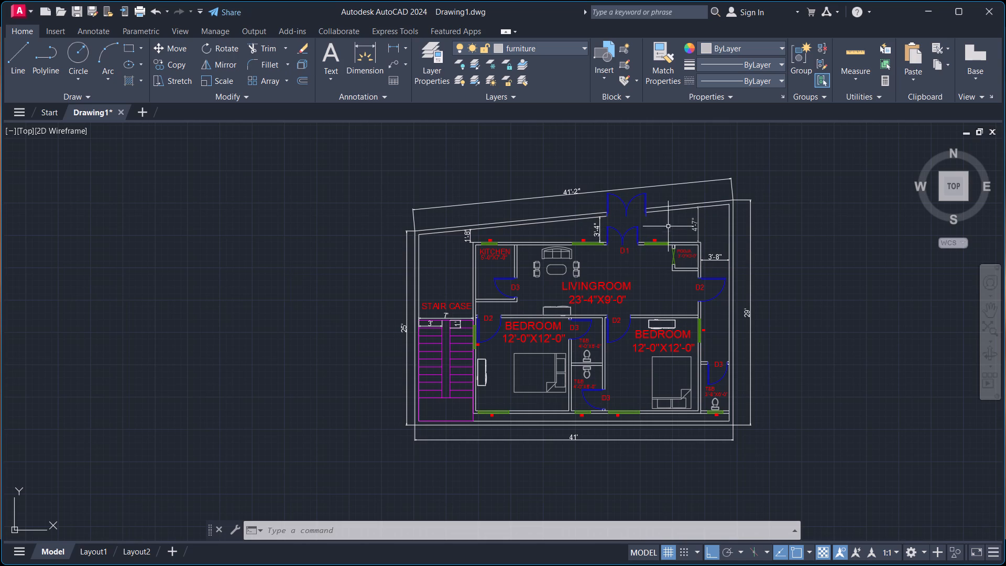
{"action": "scroll", "coordinate": [663, 220], "scroll_direction": "up", "scroll_amount": 2}
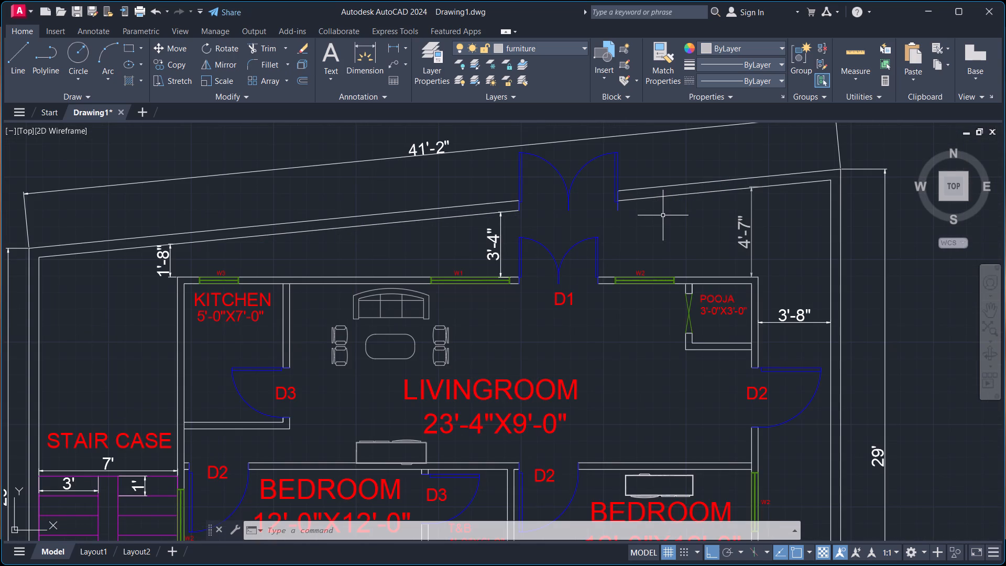
{"action": "scroll", "coordinate": [663, 215], "scroll_direction": "up", "scroll_amount": 1}
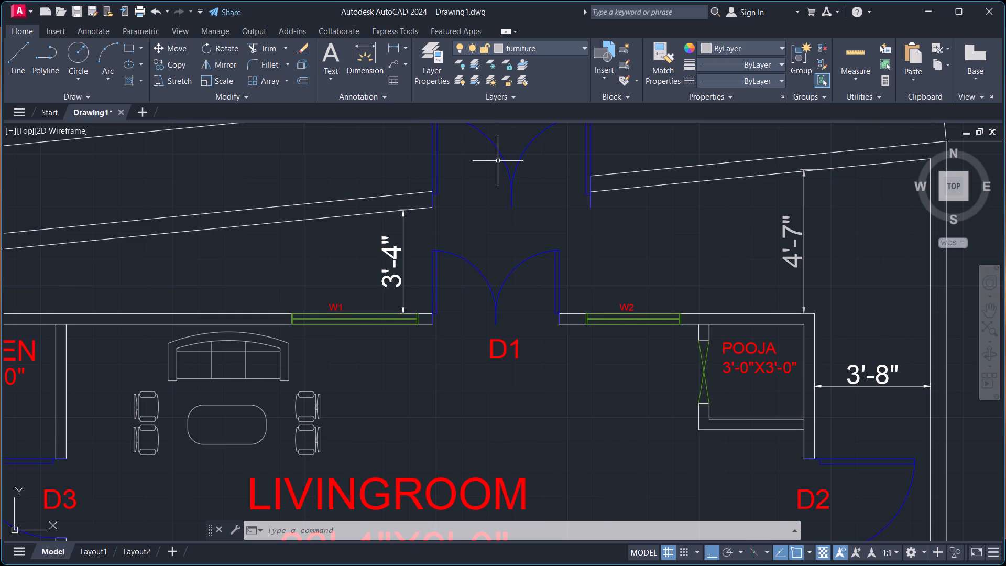
{"action": "scroll", "coordinate": [498, 161], "scroll_direction": "down", "scroll_amount": 2}
{"action": "scroll", "coordinate": [504, 246], "scroll_direction": "down", "scroll_amount": 1}
{"action": "middle_click_drag", "start_coordinate": [505, 249], "coordinate": [553, 235]}
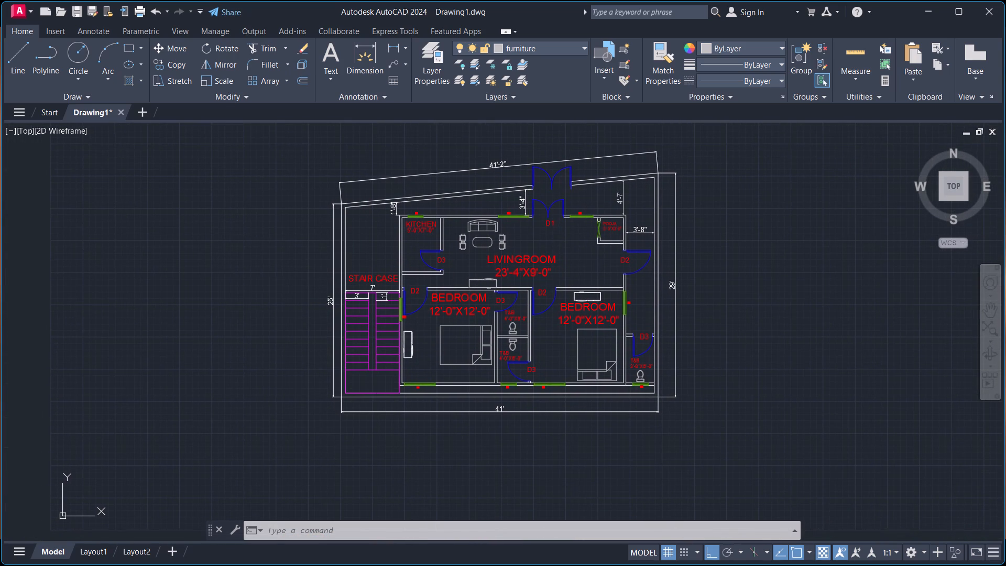
{"action": "scroll", "coordinate": [453, 222], "scroll_direction": "up", "scroll_amount": 1}
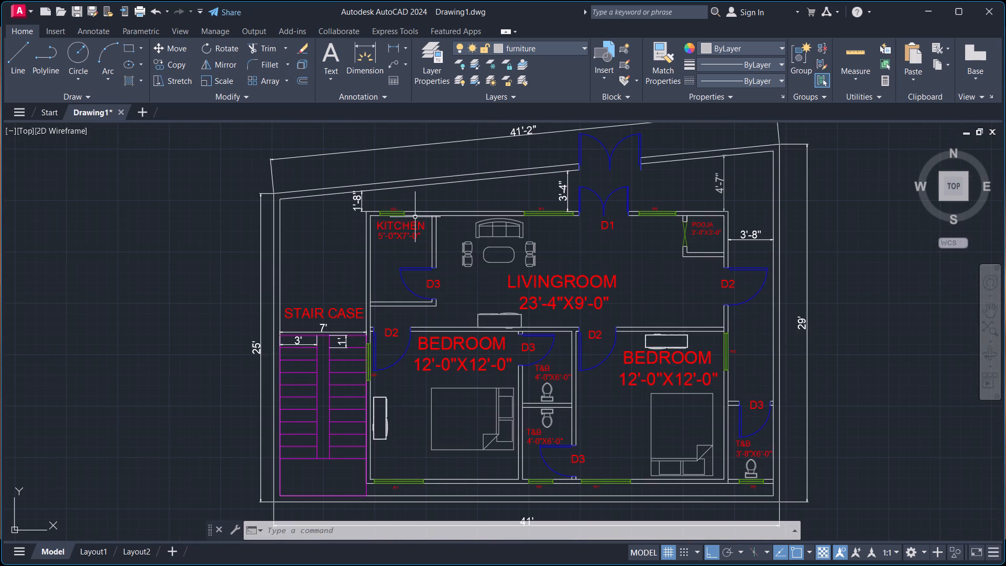
{"action": "scroll", "coordinate": [418, 214], "scroll_direction": "up", "scroll_amount": 1}
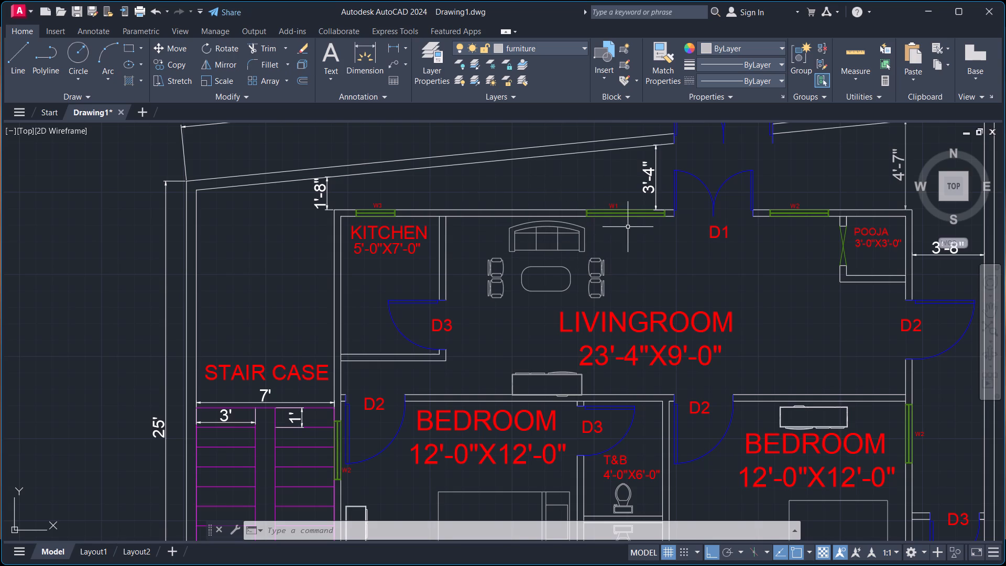
{"action": "middle_click_drag", "start_coordinate": [666, 257], "coordinate": [666, 258]}
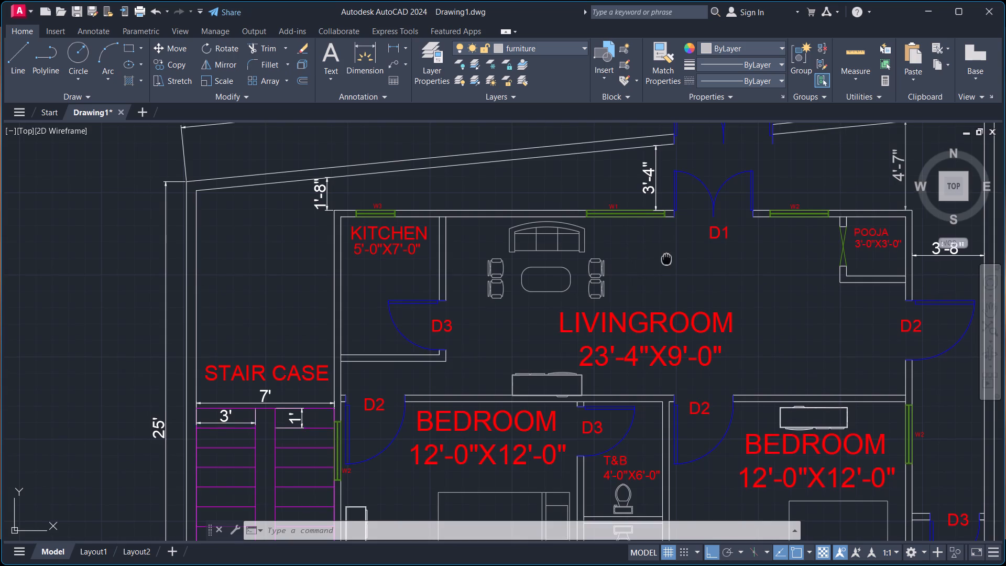
{"action": "middle_click_drag", "start_coordinate": [666, 258], "coordinate": [724, 216]}
{"action": "scroll", "coordinate": [574, 252], "scroll_direction": "down", "scroll_amount": 1}
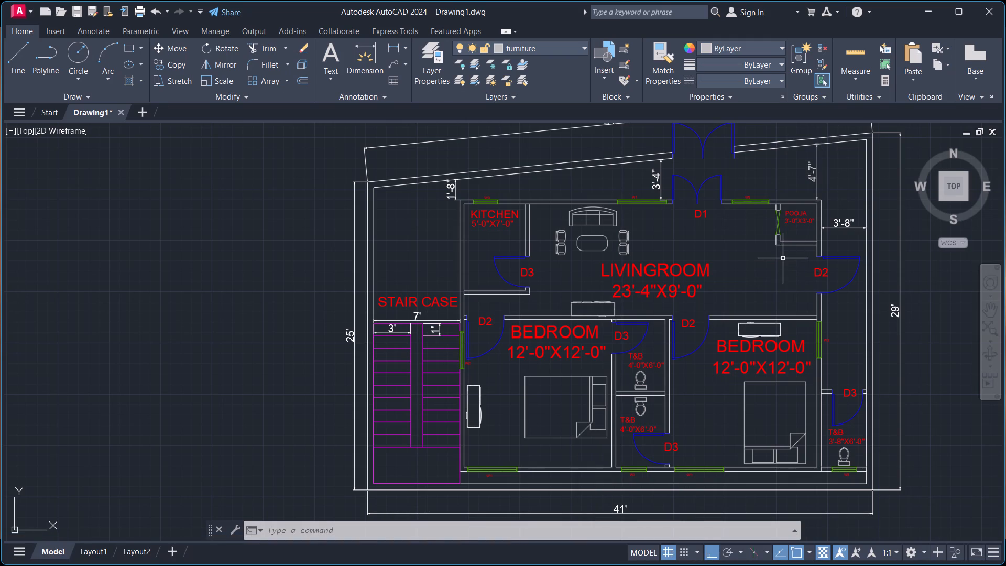
{"action": "scroll", "coordinate": [673, 266], "scroll_direction": "down", "scroll_amount": 1}
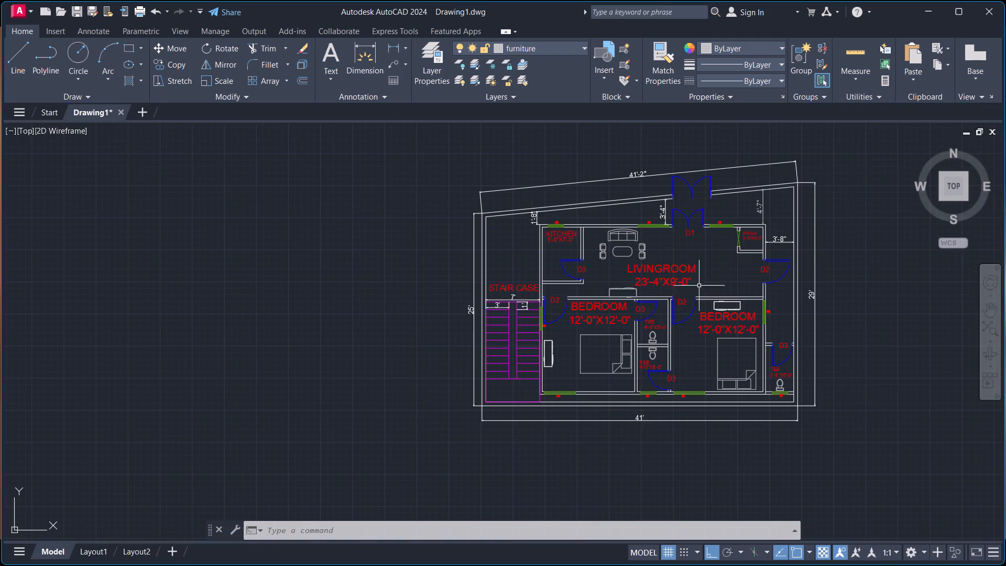
{"action": "middle_click_drag", "start_coordinate": [828, 269], "coordinate": [732, 275]}
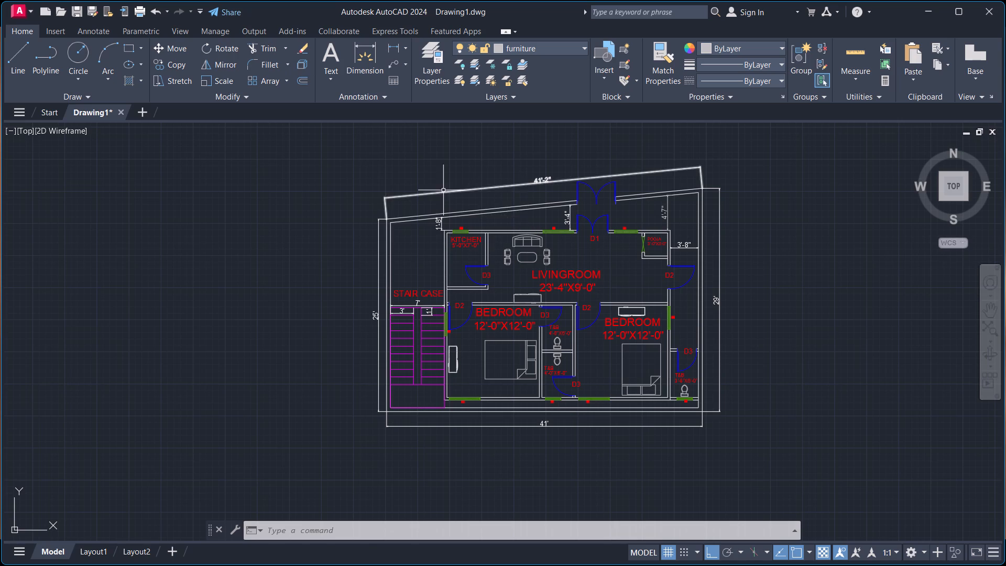
Check the setback dimension beside the kitchen corner, then the staircase, bedrooms, toilets and overall plot dimensions.
{"action": "scroll", "coordinate": [439, 183], "scroll_direction": "up", "scroll_amount": 1}
{"action": "scroll", "coordinate": [438, 244], "scroll_direction": "up", "scroll_amount": 1}
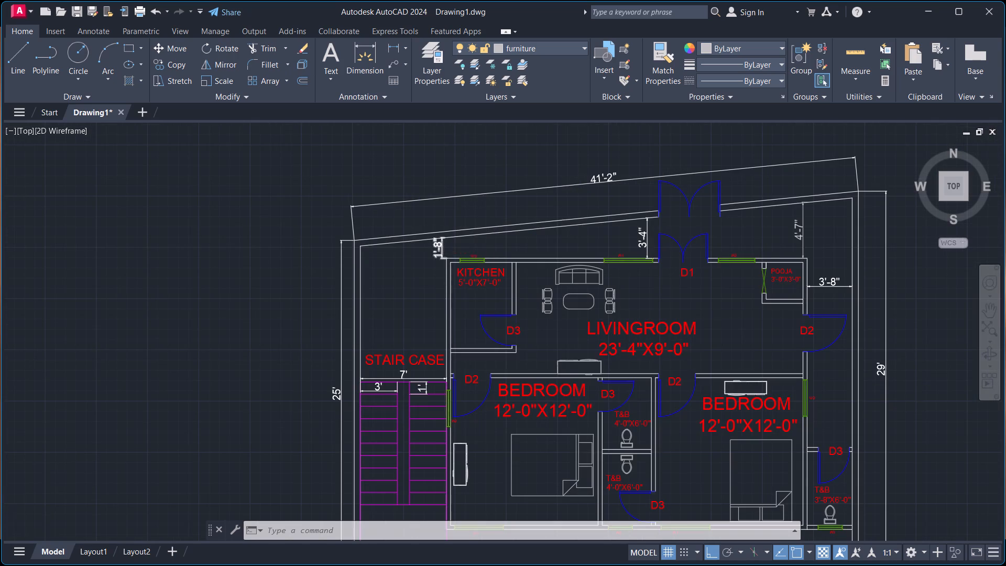
{"action": "scroll", "coordinate": [438, 244], "scroll_direction": "up", "scroll_amount": 2}
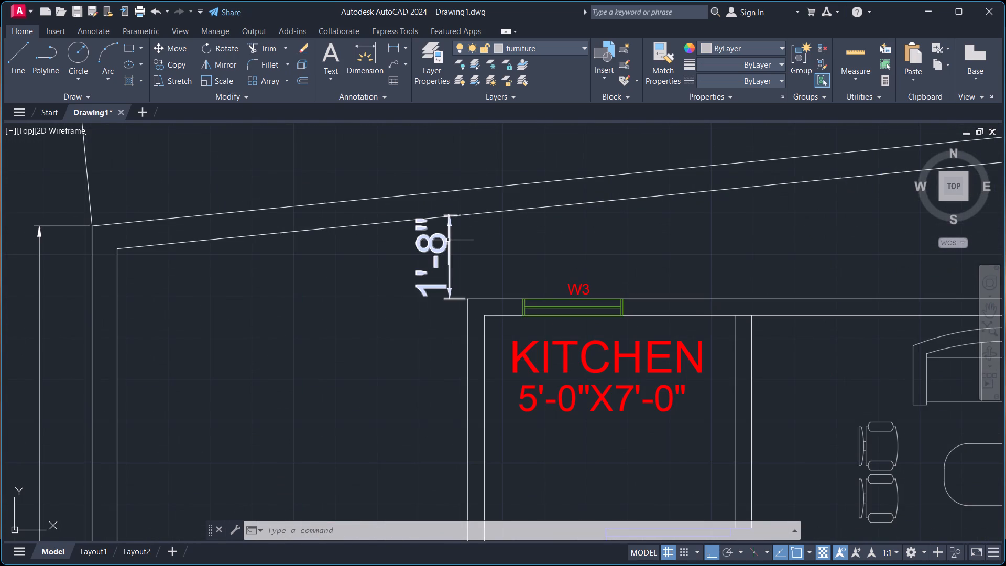
{"action": "scroll", "coordinate": [458, 239], "scroll_direction": "down", "scroll_amount": 2}
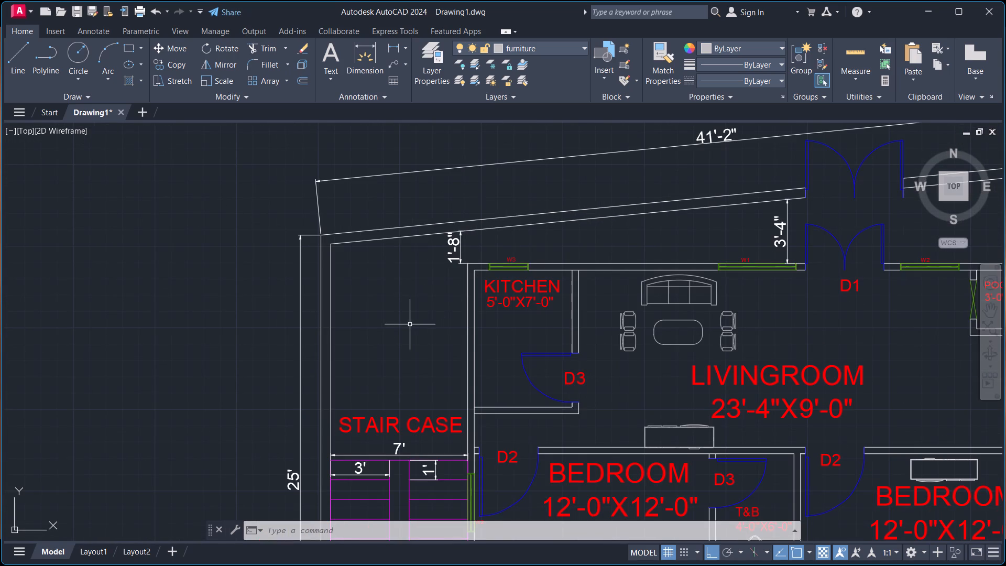
{"action": "middle_click_drag", "start_coordinate": [410, 325], "coordinate": [532, 268]}
{"action": "scroll", "coordinate": [520, 279], "scroll_direction": "down", "scroll_amount": 1}
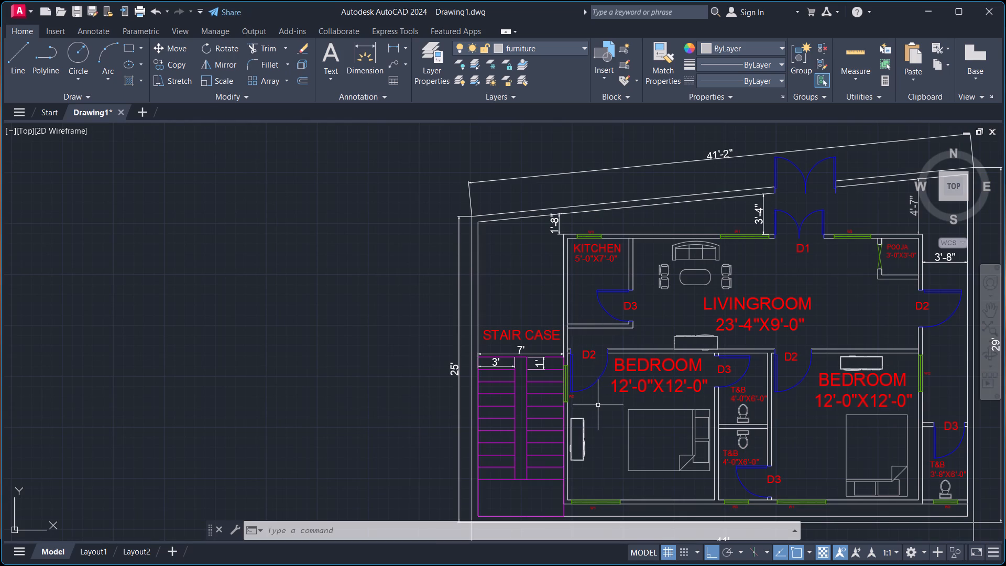
{"action": "middle_click_drag", "start_coordinate": [648, 328], "coordinate": [587, 329]}
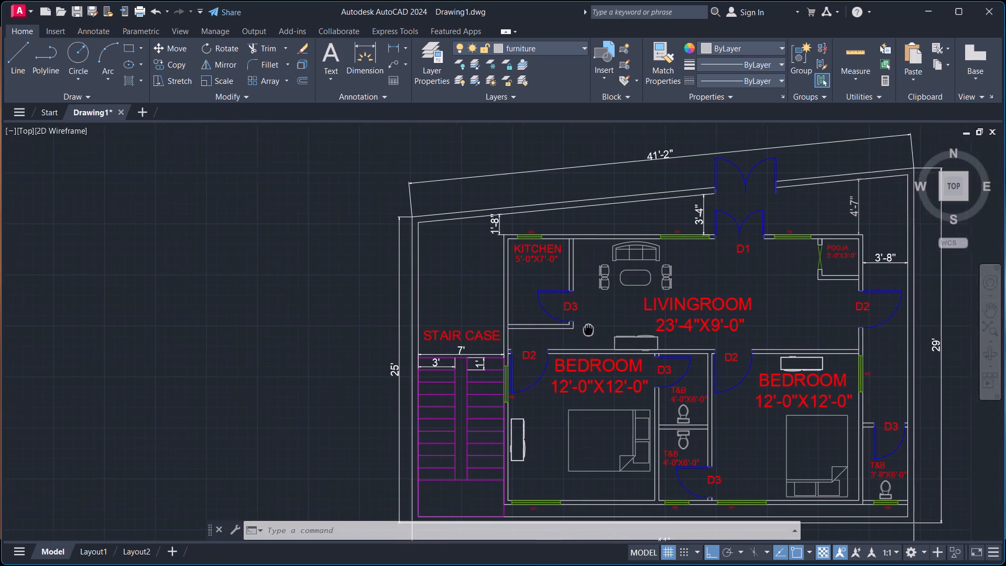
{"action": "middle_click_drag", "start_coordinate": [587, 329], "coordinate": [501, 327]}
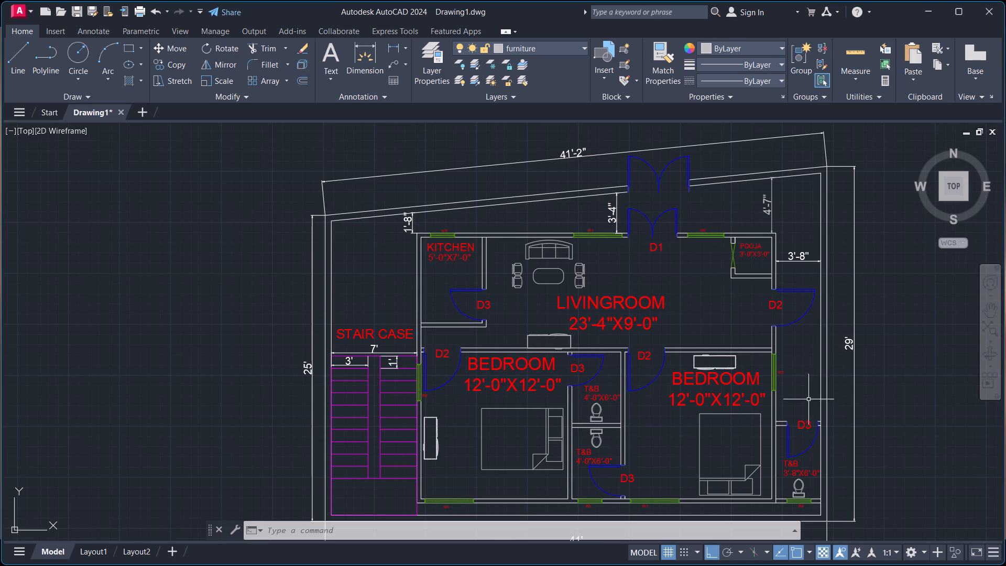
{"action": "middle_click_drag", "start_coordinate": [768, 510], "coordinate": [748, 404]}
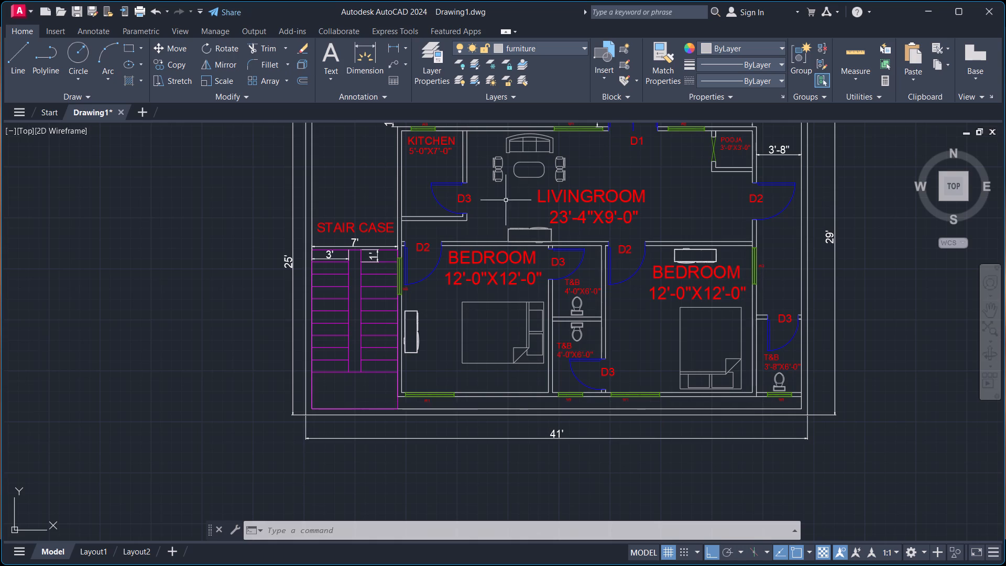
{"action": "middle_click_drag", "start_coordinate": [580, 190], "coordinate": [557, 312]}
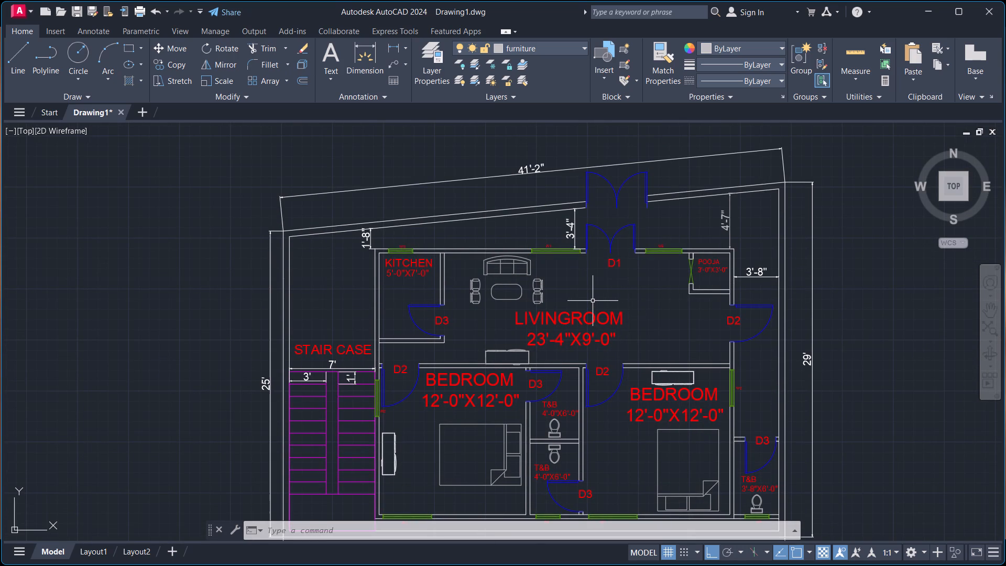
{"action": "scroll", "coordinate": [608, 291], "scroll_direction": "down", "scroll_amount": 1}
{"action": "middle_click_drag", "start_coordinate": [553, 480], "coordinate": [537, 454]}
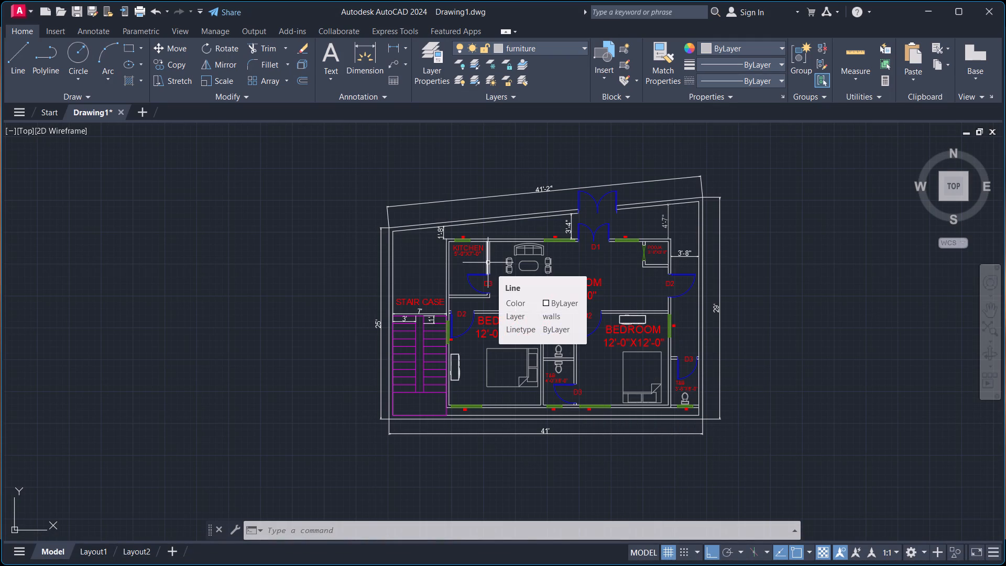
Inspect the kitchen, living room and both bedrooms with their door labels, and the W2 window beside the staircase.
{"action": "scroll", "coordinate": [456, 232], "scroll_direction": "up", "scroll_amount": 1}
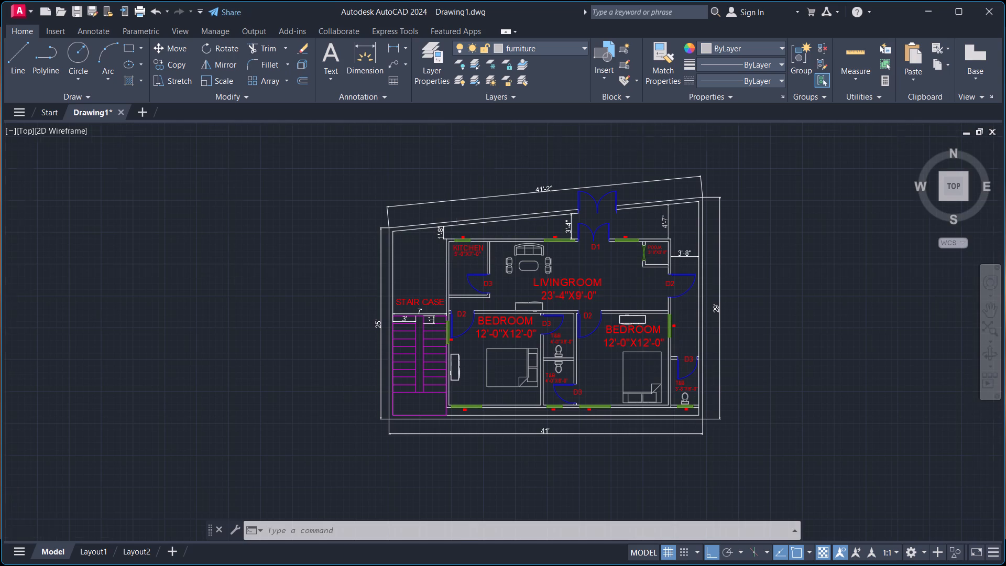
{"action": "scroll", "coordinate": [456, 232], "scroll_direction": "up", "scroll_amount": 2}
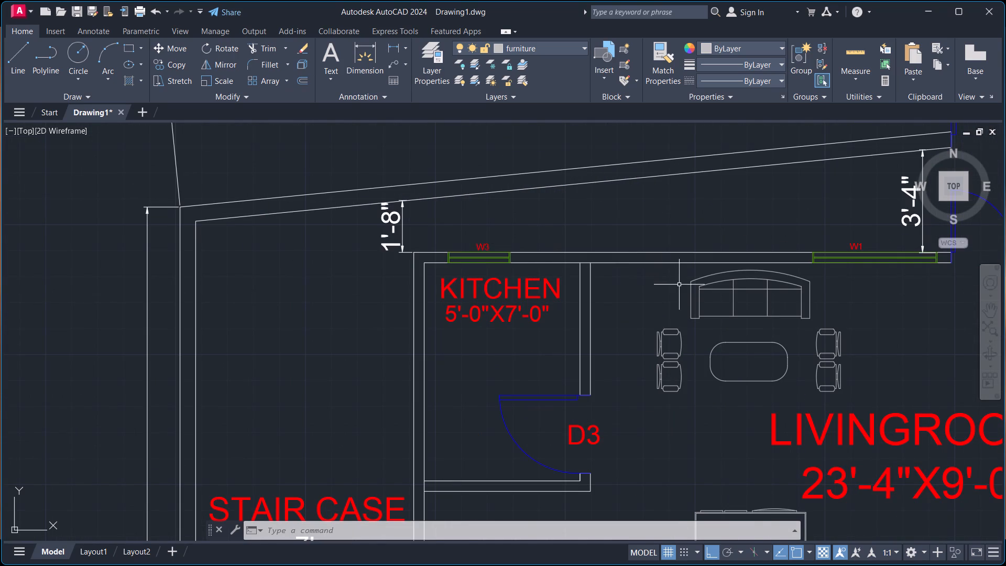
{"action": "scroll", "coordinate": [680, 285], "scroll_direction": "down", "scroll_amount": 1}
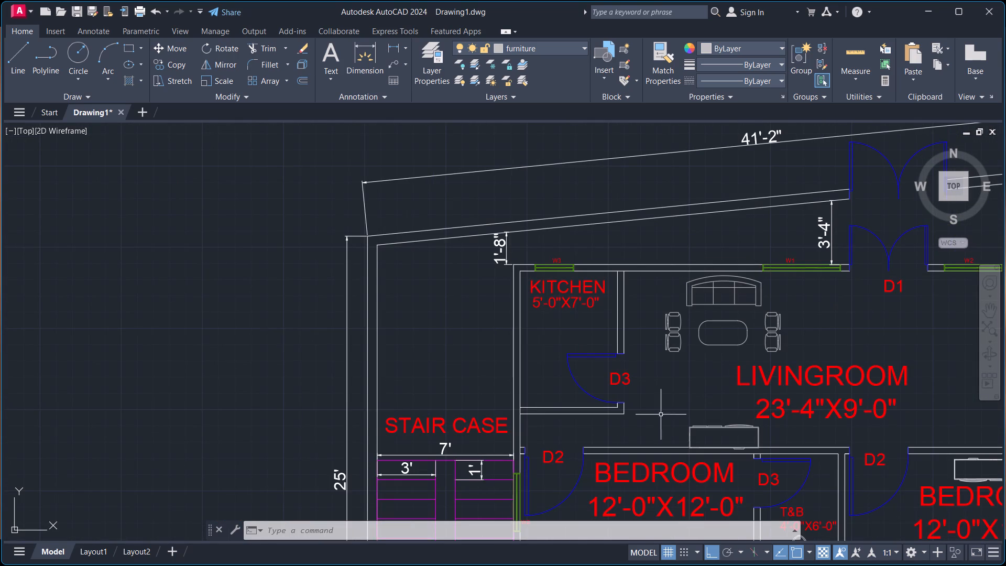
{"action": "middle_click_drag", "start_coordinate": [585, 441], "coordinate": [562, 401]}
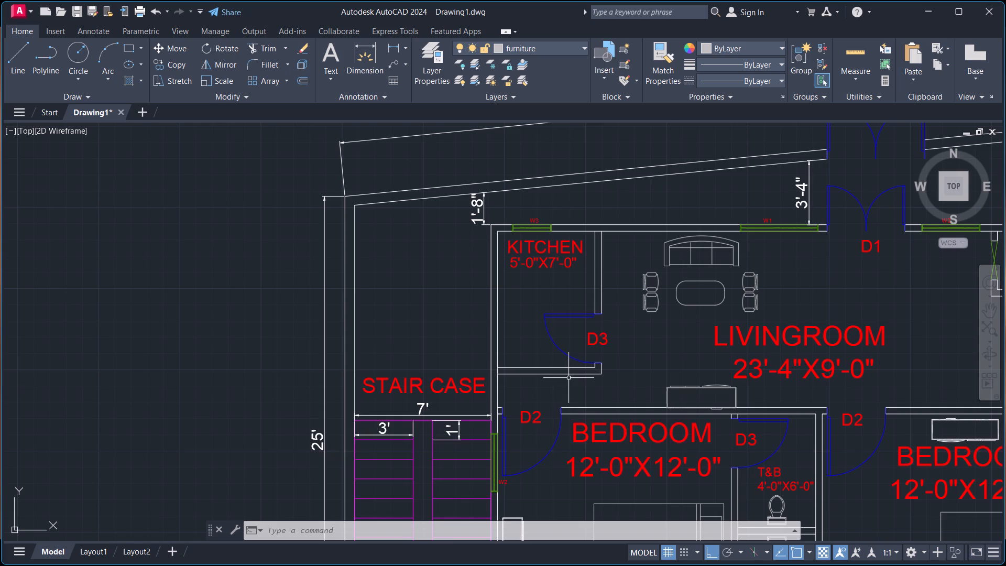
{"action": "scroll", "coordinate": [571, 414], "scroll_direction": "down", "scroll_amount": 1}
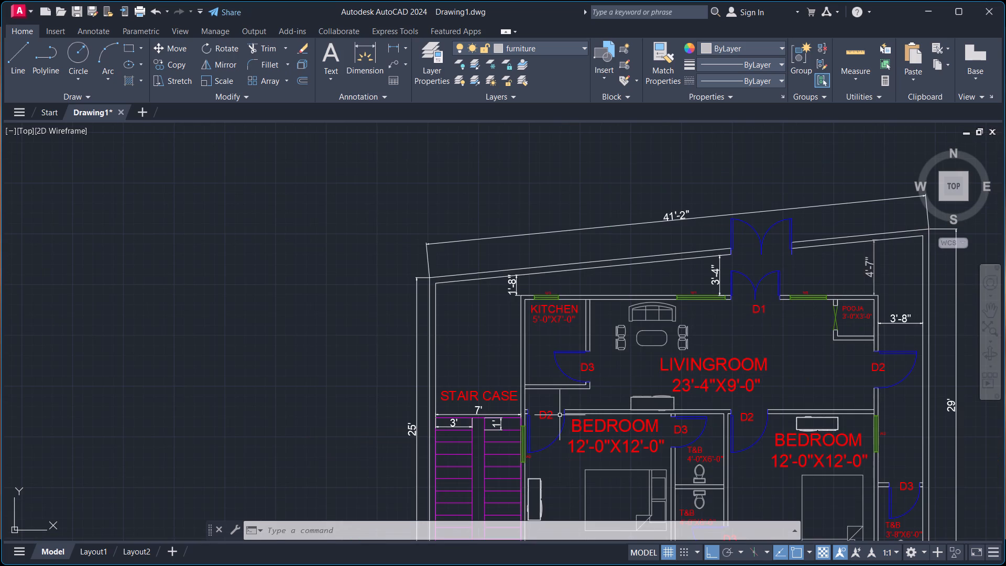
{"action": "middle_click_drag", "start_coordinate": [550, 415], "coordinate": [522, 341]}
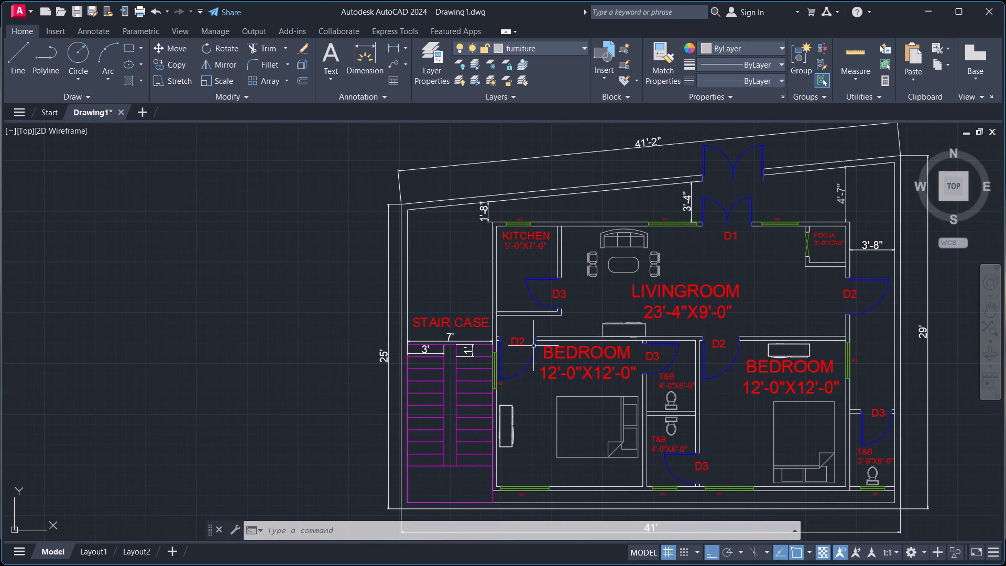
{"action": "scroll", "coordinate": [549, 397], "scroll_direction": "down", "scroll_amount": 1}
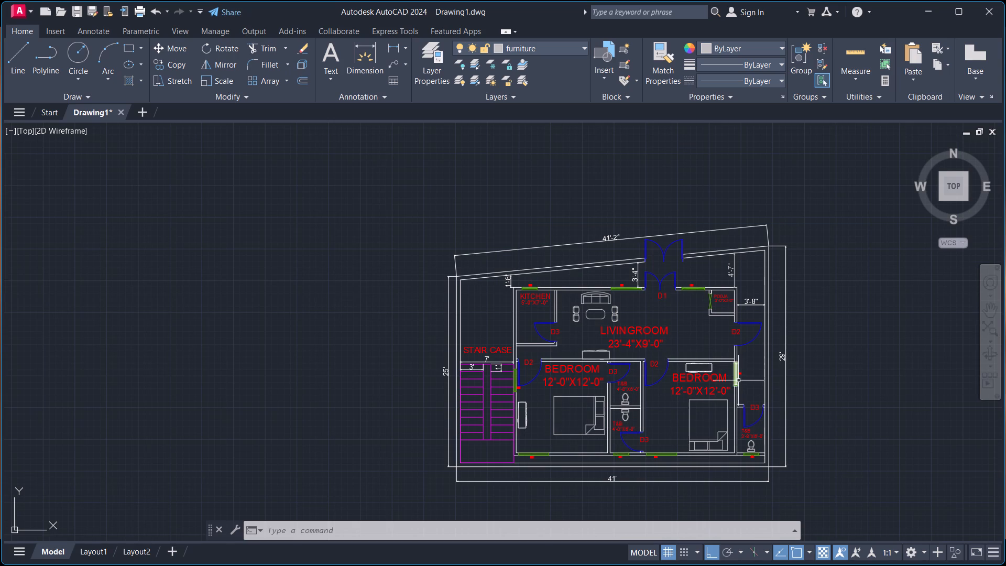
{"action": "scroll", "coordinate": [756, 388], "scroll_direction": "up", "scroll_amount": 2}
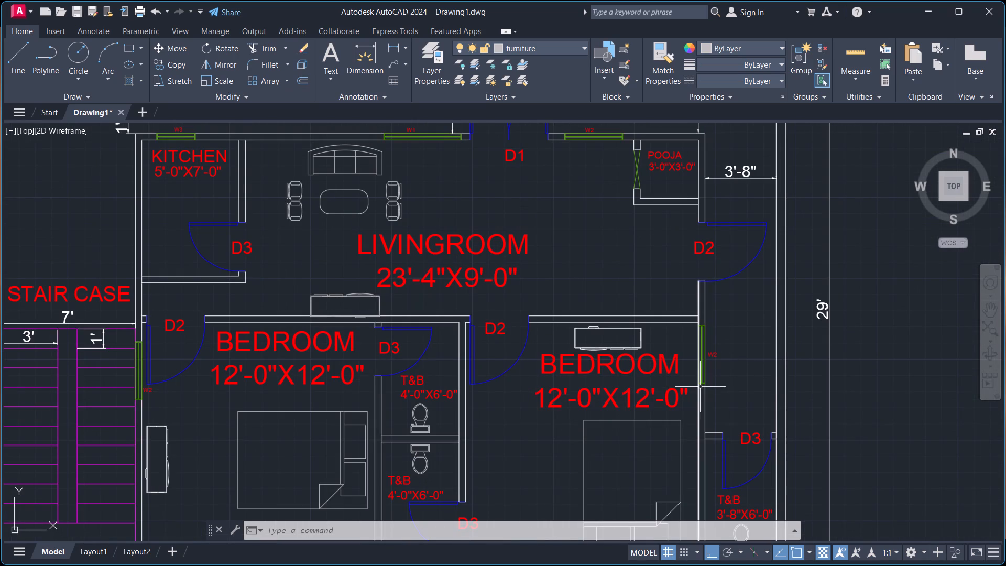
{"action": "scroll", "coordinate": [715, 378], "scroll_direction": "down", "scroll_amount": 1}
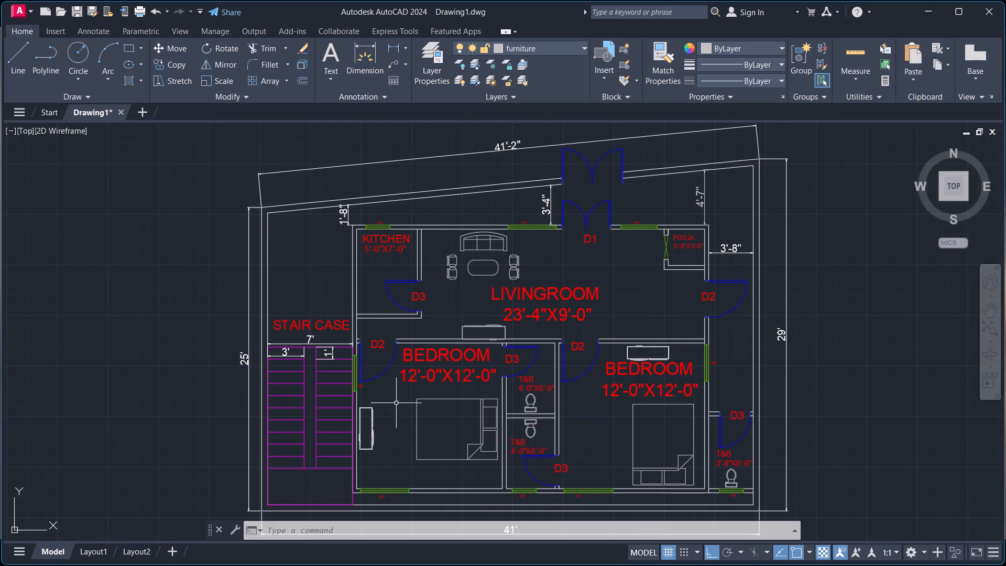
{"action": "middle_click_drag", "start_coordinate": [385, 399], "coordinate": [473, 399]}
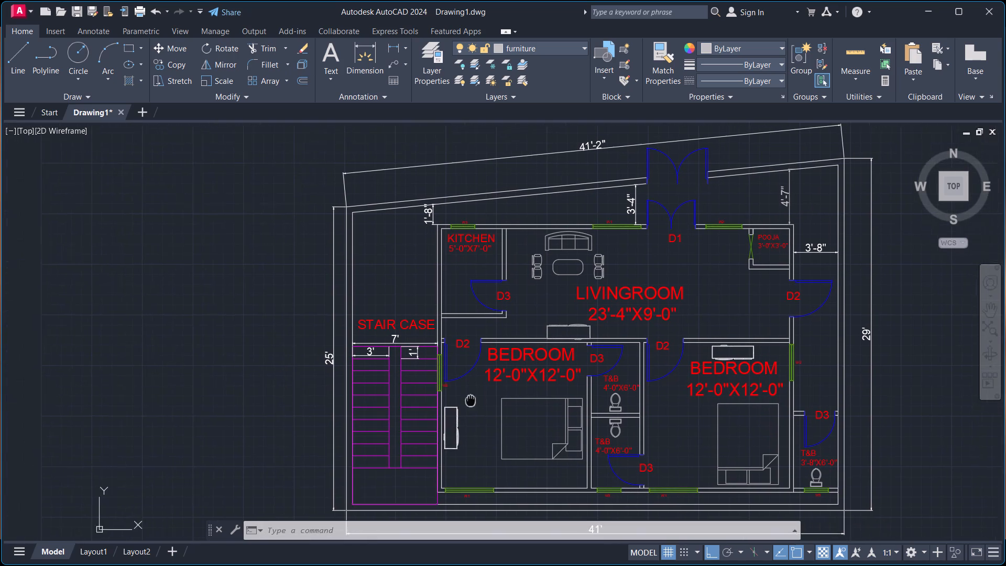
{"action": "middle_click_drag", "start_coordinate": [473, 399], "coordinate": [503, 405]}
{"action": "scroll", "coordinate": [469, 393], "scroll_direction": "up", "scroll_amount": 2}
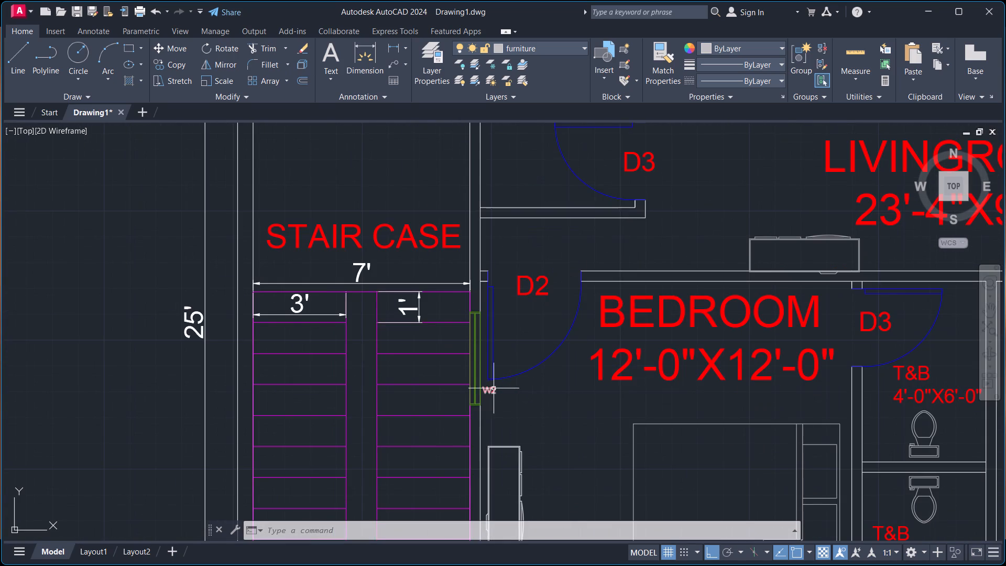
{"action": "scroll", "coordinate": [494, 388], "scroll_direction": "up", "scroll_amount": 2}
{"action": "scroll", "coordinate": [544, 389], "scroll_direction": "down", "scroll_amount": 3}
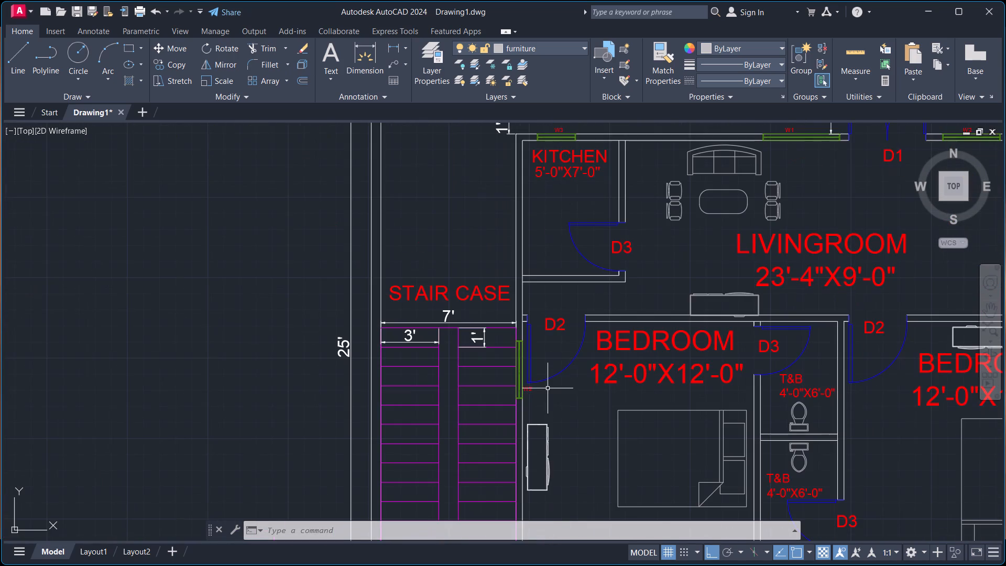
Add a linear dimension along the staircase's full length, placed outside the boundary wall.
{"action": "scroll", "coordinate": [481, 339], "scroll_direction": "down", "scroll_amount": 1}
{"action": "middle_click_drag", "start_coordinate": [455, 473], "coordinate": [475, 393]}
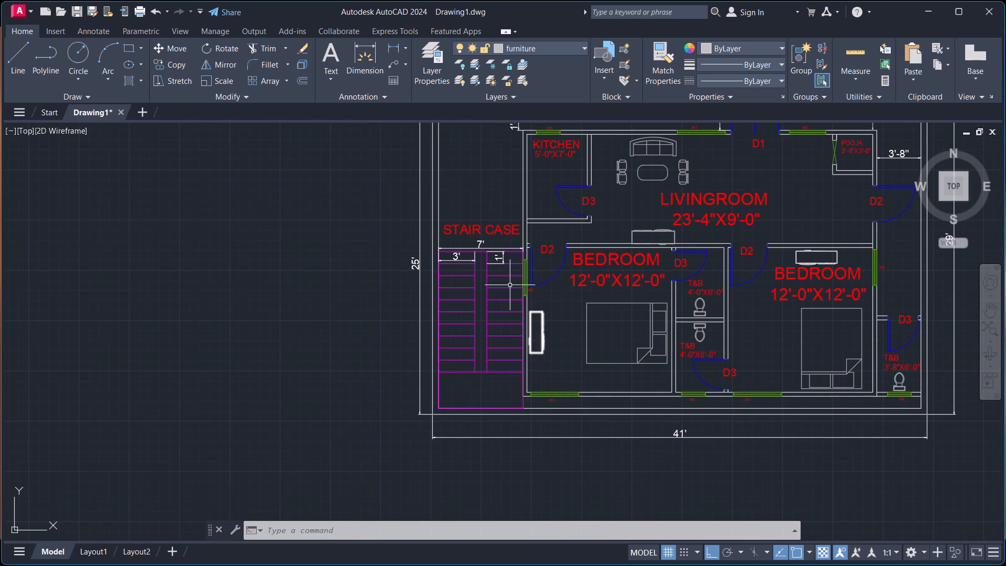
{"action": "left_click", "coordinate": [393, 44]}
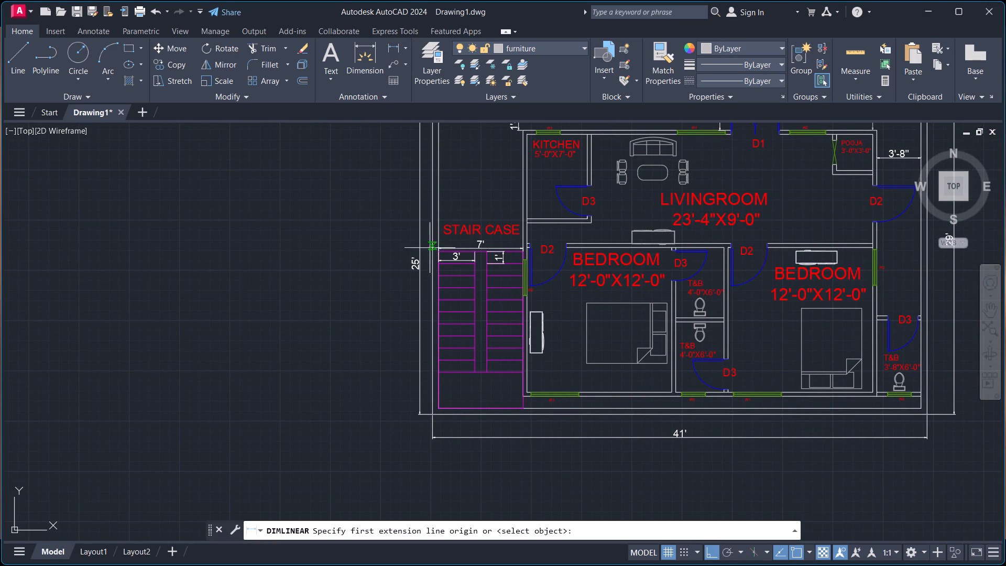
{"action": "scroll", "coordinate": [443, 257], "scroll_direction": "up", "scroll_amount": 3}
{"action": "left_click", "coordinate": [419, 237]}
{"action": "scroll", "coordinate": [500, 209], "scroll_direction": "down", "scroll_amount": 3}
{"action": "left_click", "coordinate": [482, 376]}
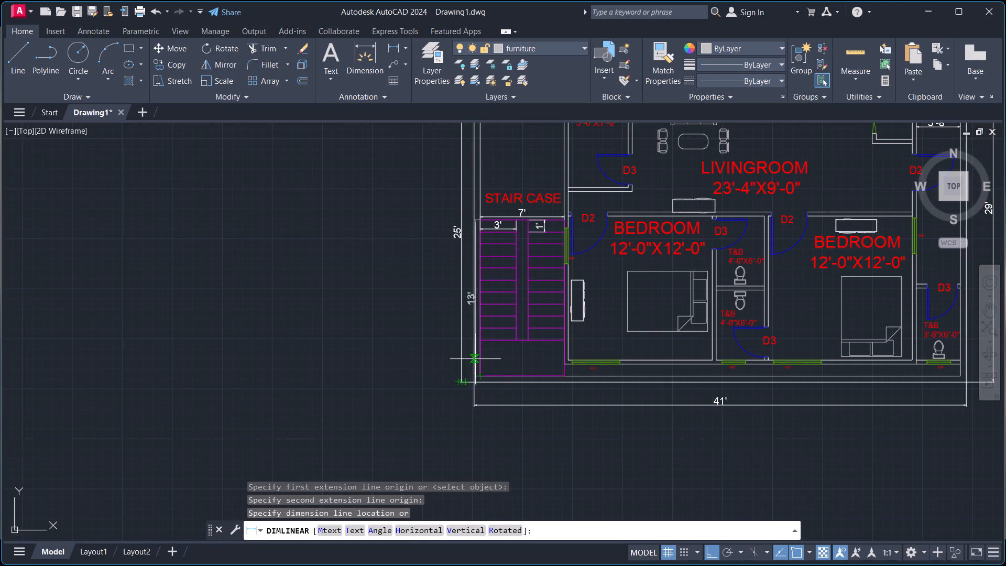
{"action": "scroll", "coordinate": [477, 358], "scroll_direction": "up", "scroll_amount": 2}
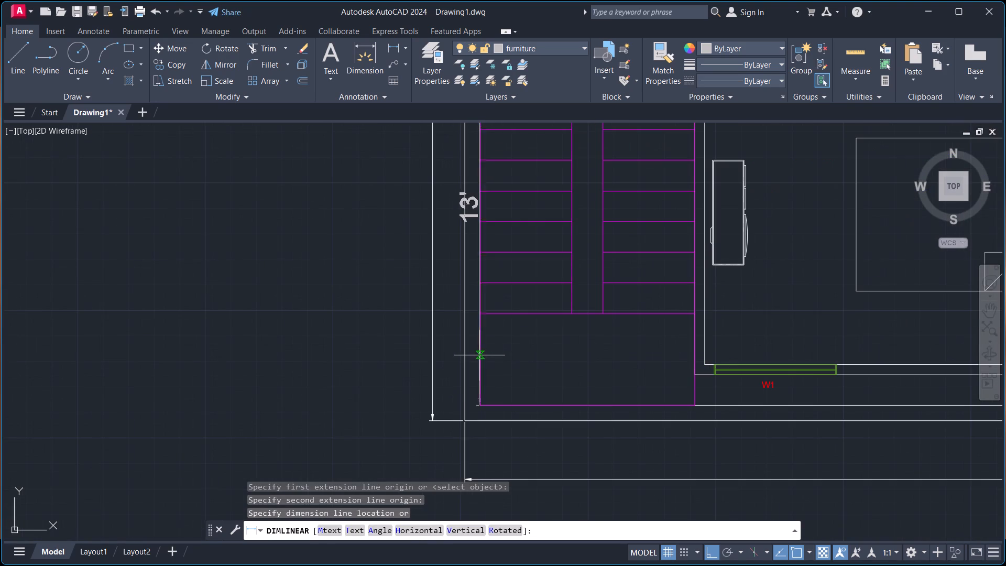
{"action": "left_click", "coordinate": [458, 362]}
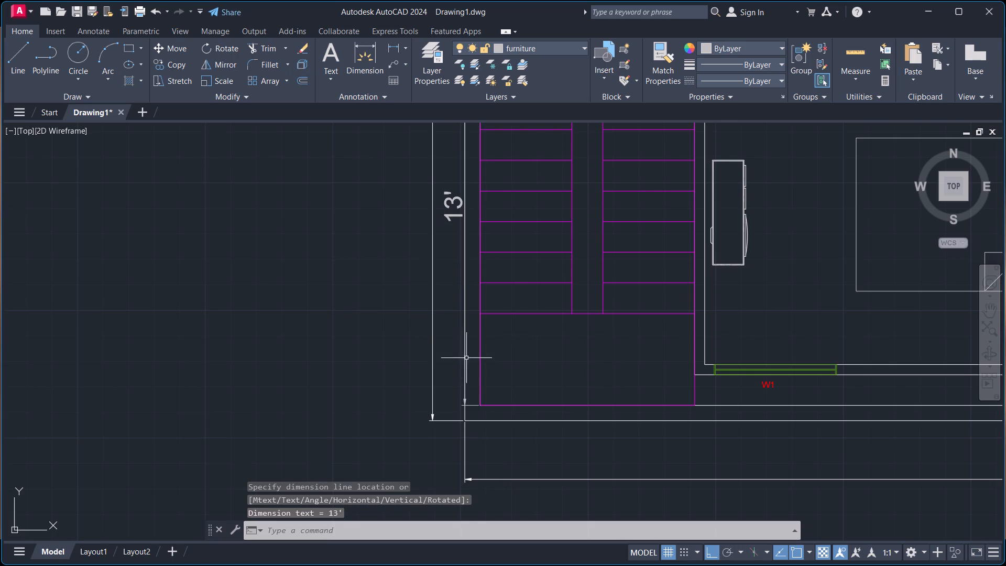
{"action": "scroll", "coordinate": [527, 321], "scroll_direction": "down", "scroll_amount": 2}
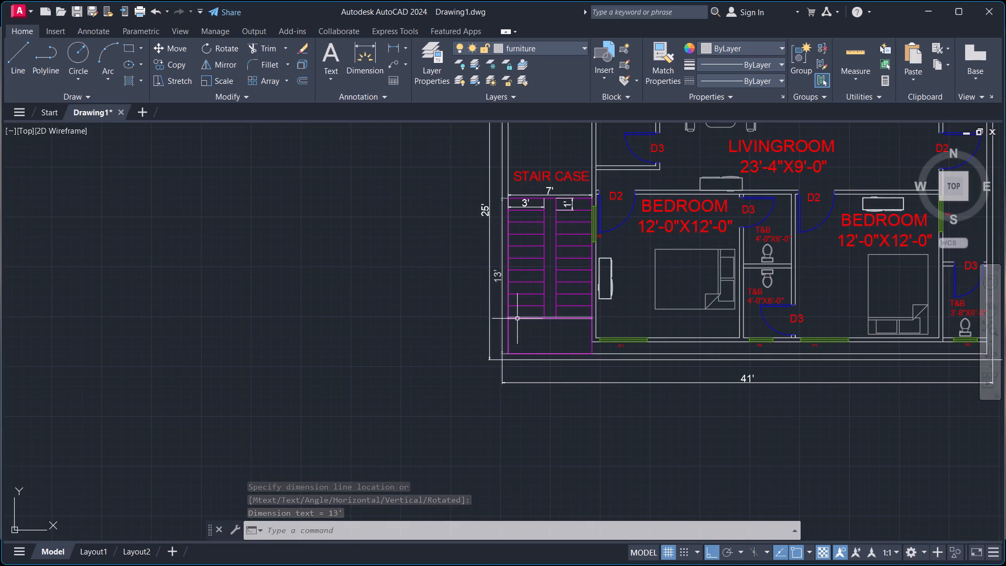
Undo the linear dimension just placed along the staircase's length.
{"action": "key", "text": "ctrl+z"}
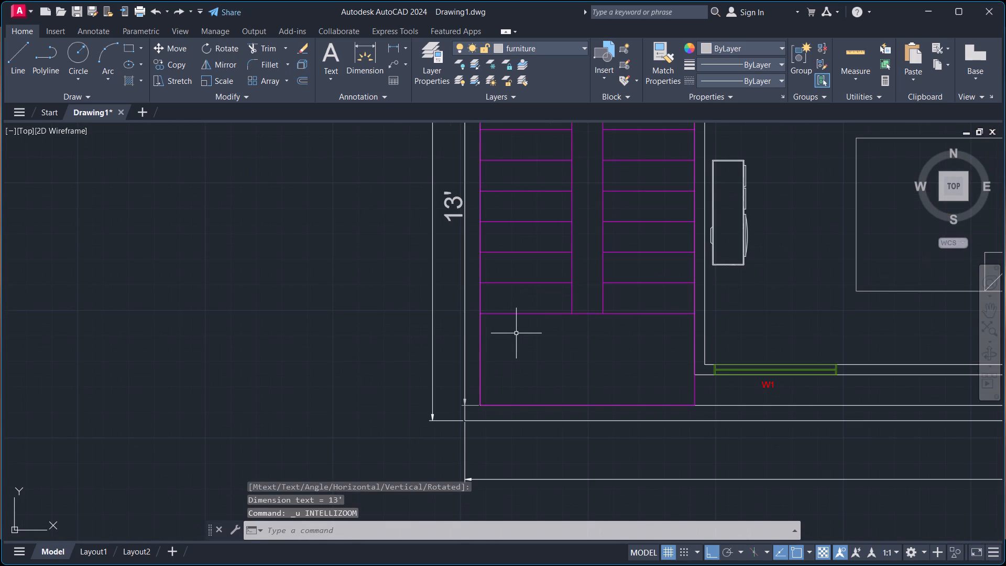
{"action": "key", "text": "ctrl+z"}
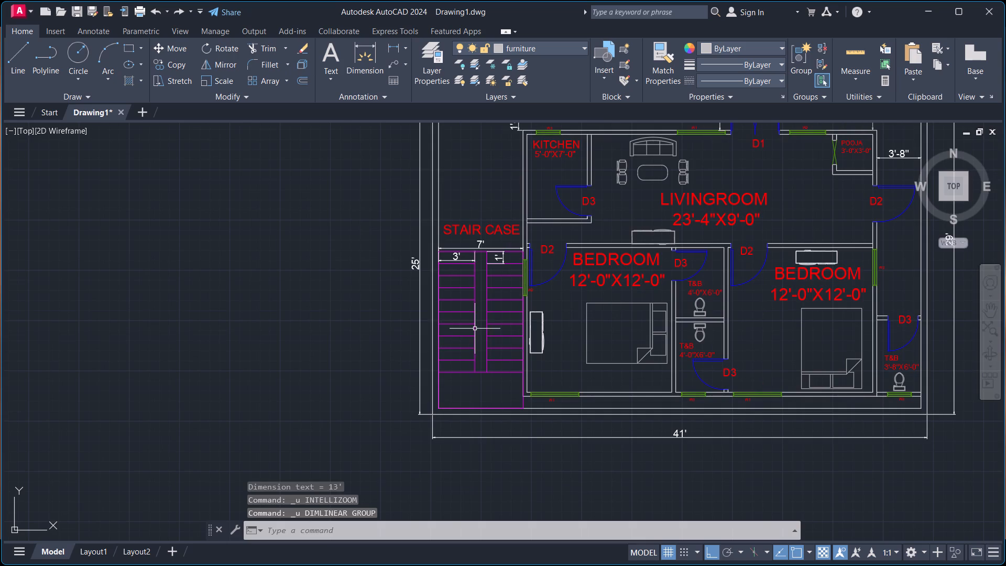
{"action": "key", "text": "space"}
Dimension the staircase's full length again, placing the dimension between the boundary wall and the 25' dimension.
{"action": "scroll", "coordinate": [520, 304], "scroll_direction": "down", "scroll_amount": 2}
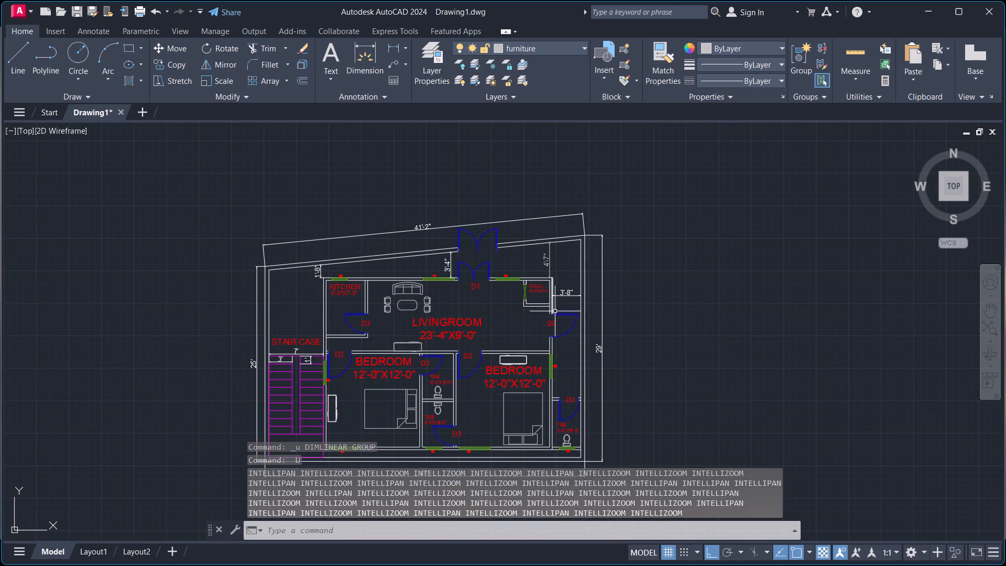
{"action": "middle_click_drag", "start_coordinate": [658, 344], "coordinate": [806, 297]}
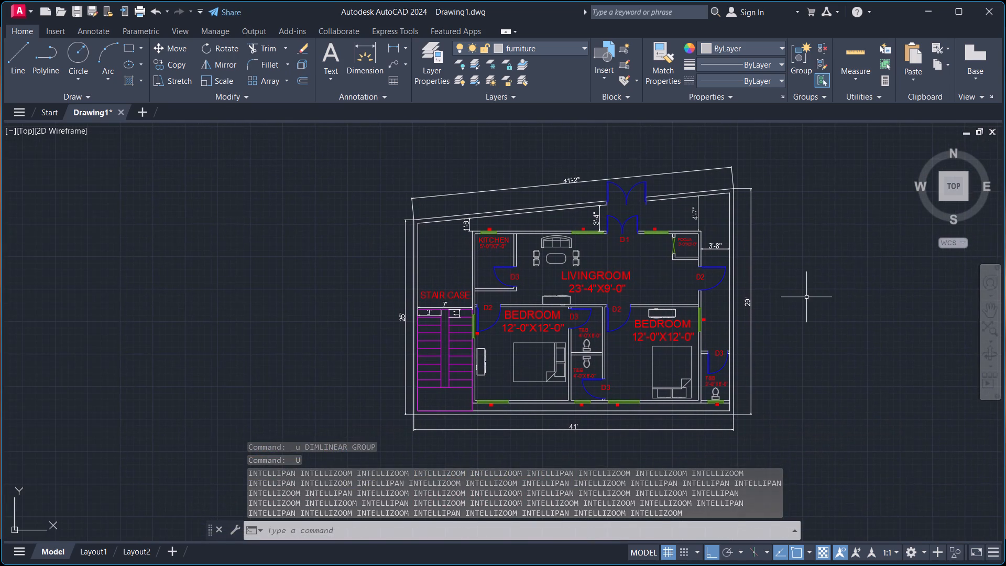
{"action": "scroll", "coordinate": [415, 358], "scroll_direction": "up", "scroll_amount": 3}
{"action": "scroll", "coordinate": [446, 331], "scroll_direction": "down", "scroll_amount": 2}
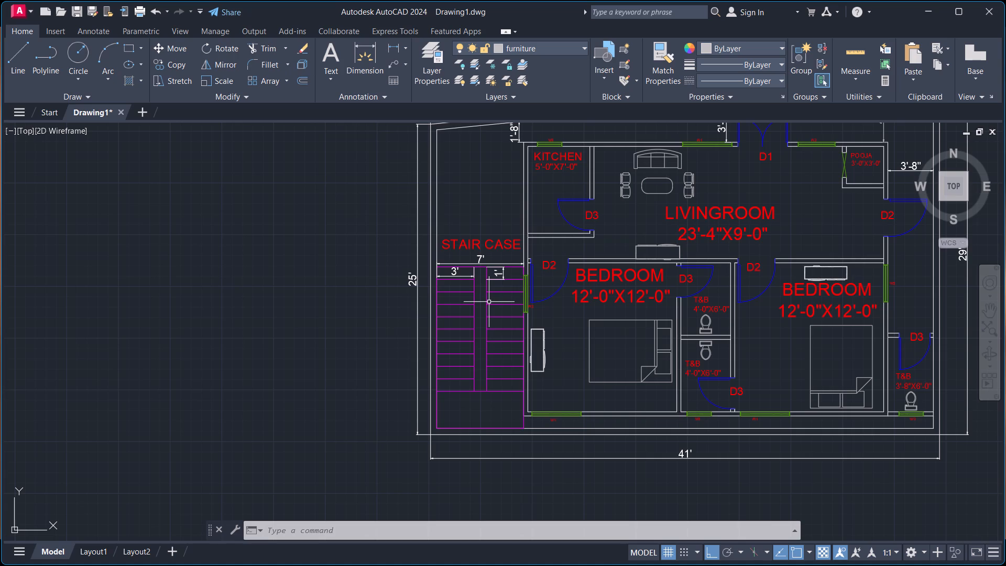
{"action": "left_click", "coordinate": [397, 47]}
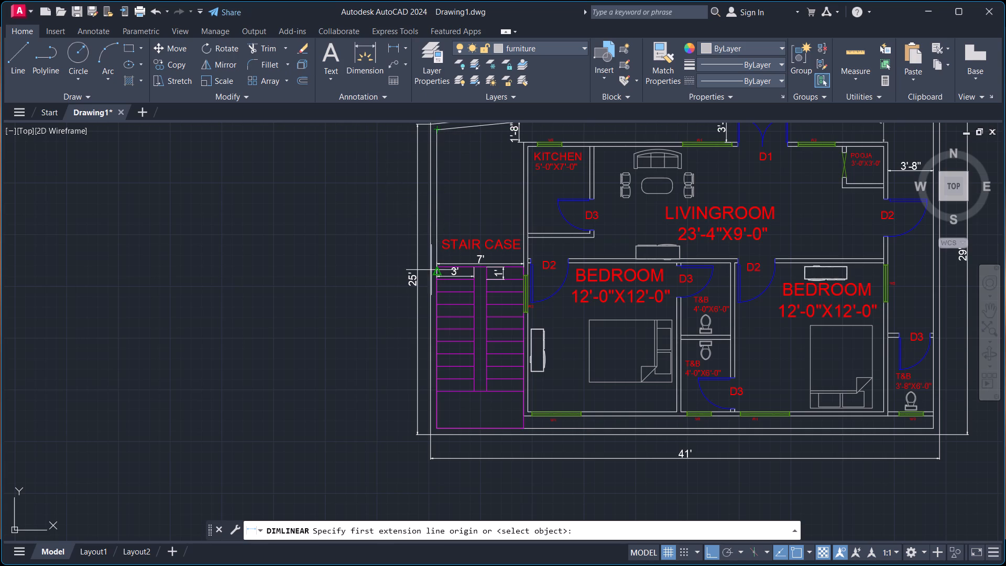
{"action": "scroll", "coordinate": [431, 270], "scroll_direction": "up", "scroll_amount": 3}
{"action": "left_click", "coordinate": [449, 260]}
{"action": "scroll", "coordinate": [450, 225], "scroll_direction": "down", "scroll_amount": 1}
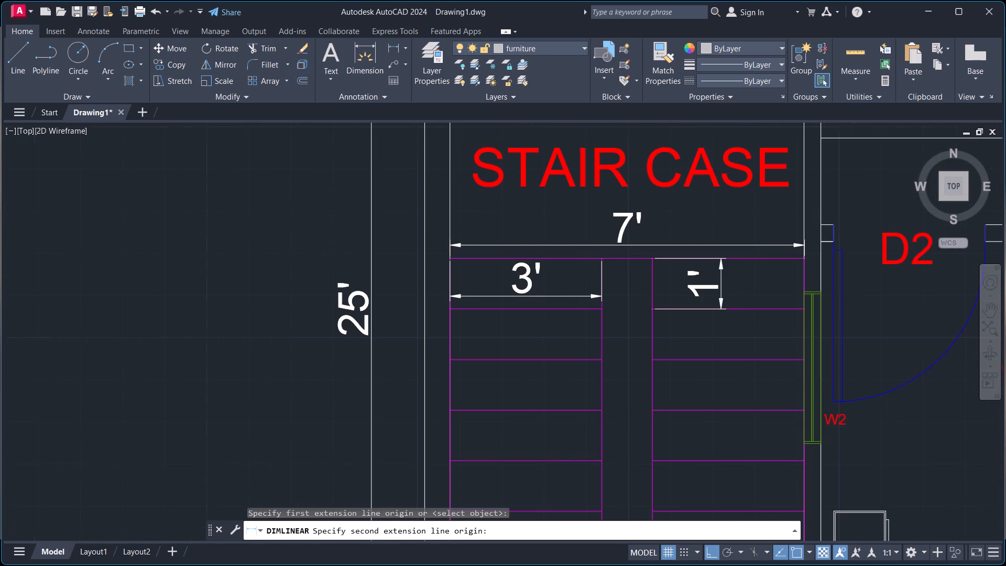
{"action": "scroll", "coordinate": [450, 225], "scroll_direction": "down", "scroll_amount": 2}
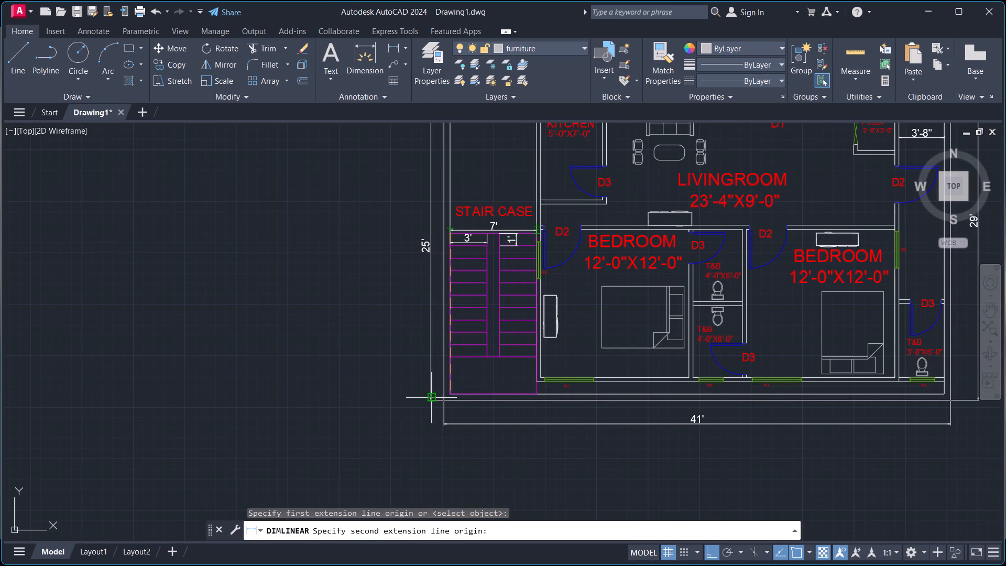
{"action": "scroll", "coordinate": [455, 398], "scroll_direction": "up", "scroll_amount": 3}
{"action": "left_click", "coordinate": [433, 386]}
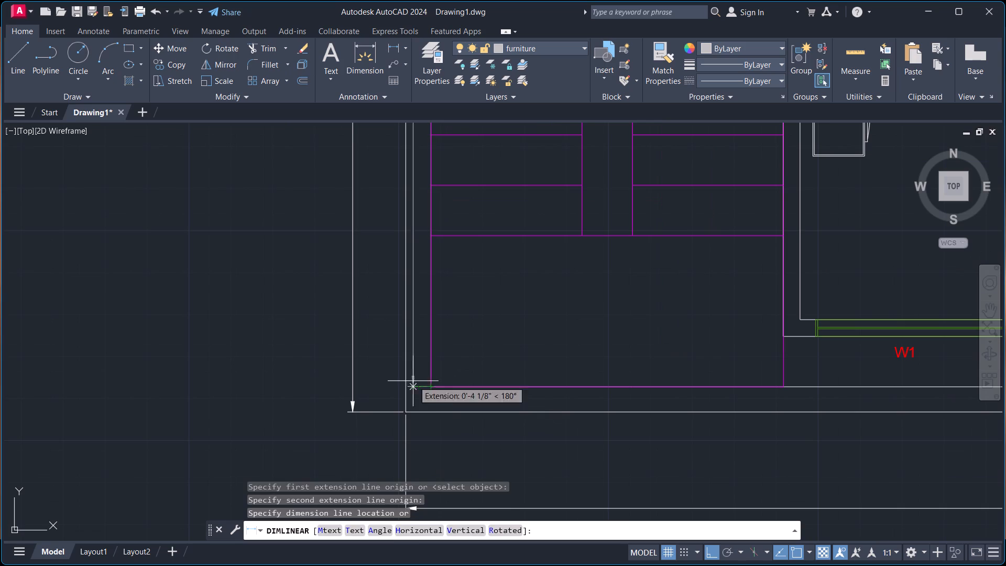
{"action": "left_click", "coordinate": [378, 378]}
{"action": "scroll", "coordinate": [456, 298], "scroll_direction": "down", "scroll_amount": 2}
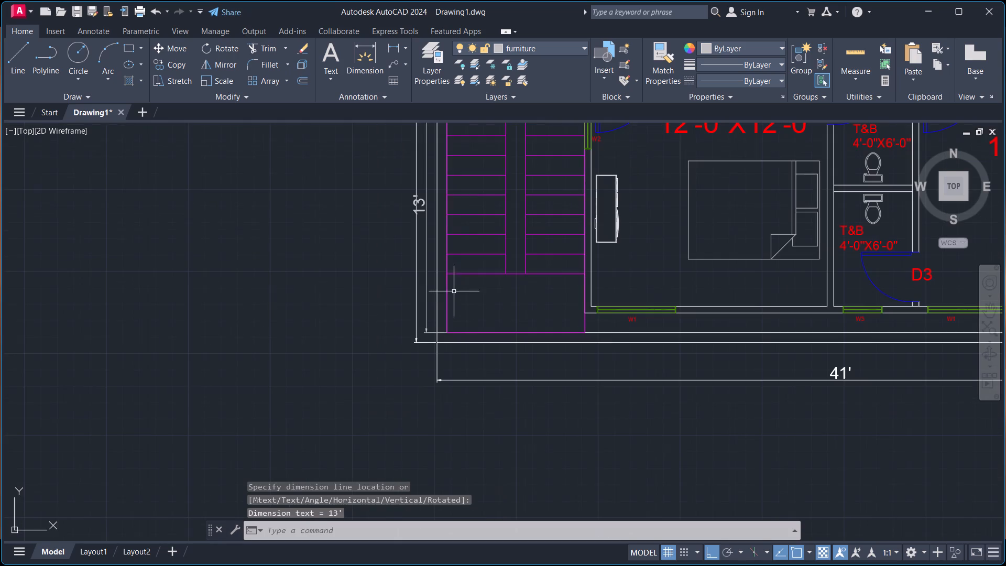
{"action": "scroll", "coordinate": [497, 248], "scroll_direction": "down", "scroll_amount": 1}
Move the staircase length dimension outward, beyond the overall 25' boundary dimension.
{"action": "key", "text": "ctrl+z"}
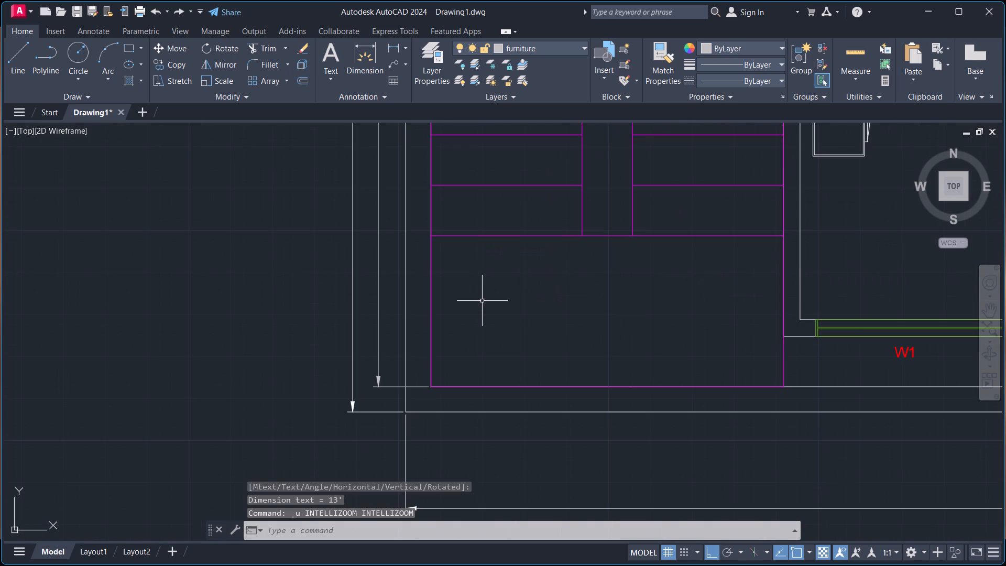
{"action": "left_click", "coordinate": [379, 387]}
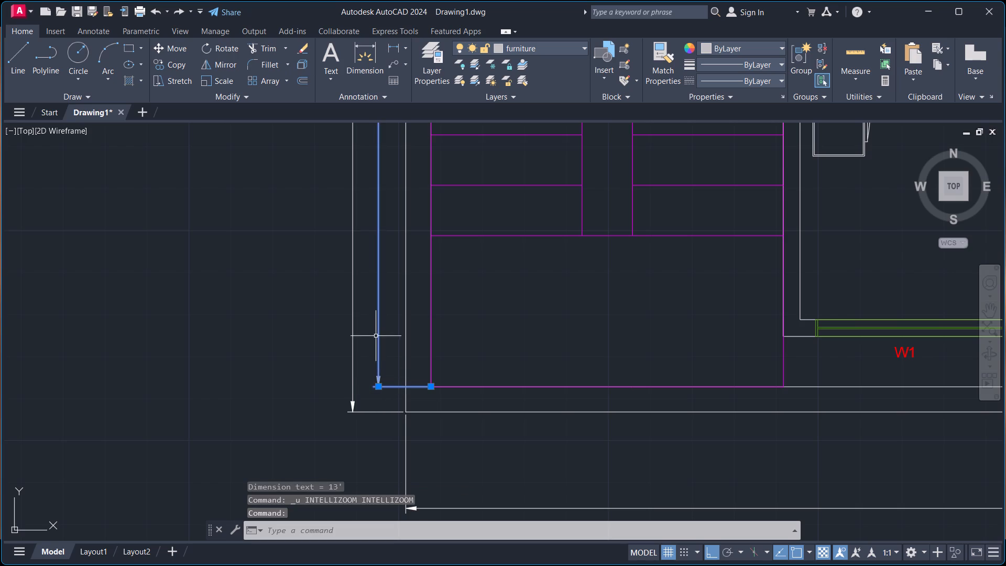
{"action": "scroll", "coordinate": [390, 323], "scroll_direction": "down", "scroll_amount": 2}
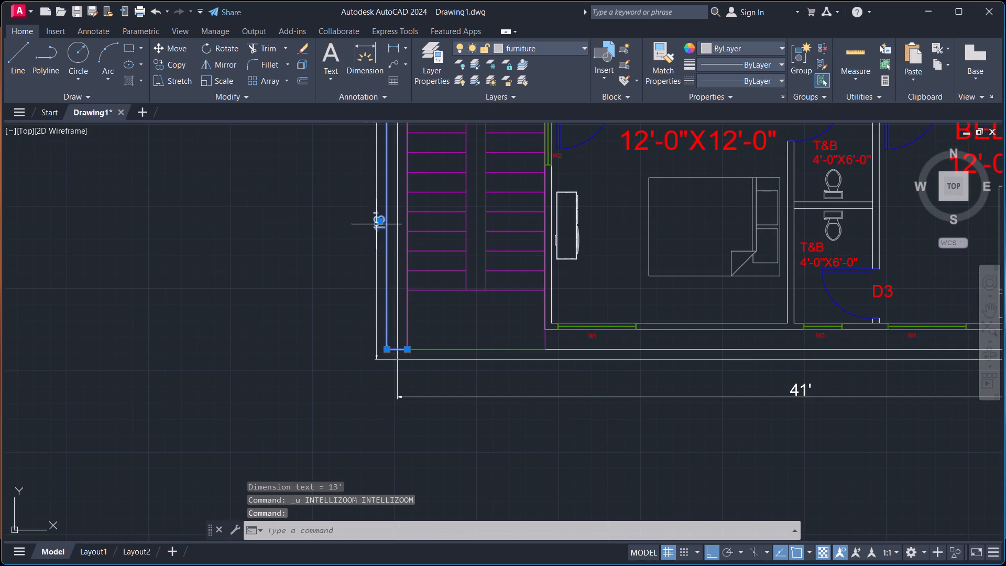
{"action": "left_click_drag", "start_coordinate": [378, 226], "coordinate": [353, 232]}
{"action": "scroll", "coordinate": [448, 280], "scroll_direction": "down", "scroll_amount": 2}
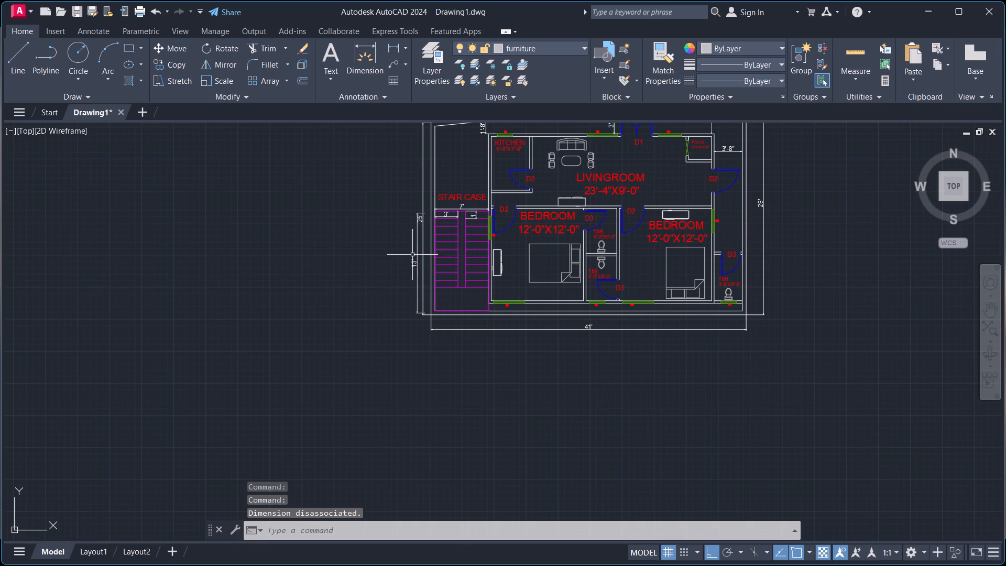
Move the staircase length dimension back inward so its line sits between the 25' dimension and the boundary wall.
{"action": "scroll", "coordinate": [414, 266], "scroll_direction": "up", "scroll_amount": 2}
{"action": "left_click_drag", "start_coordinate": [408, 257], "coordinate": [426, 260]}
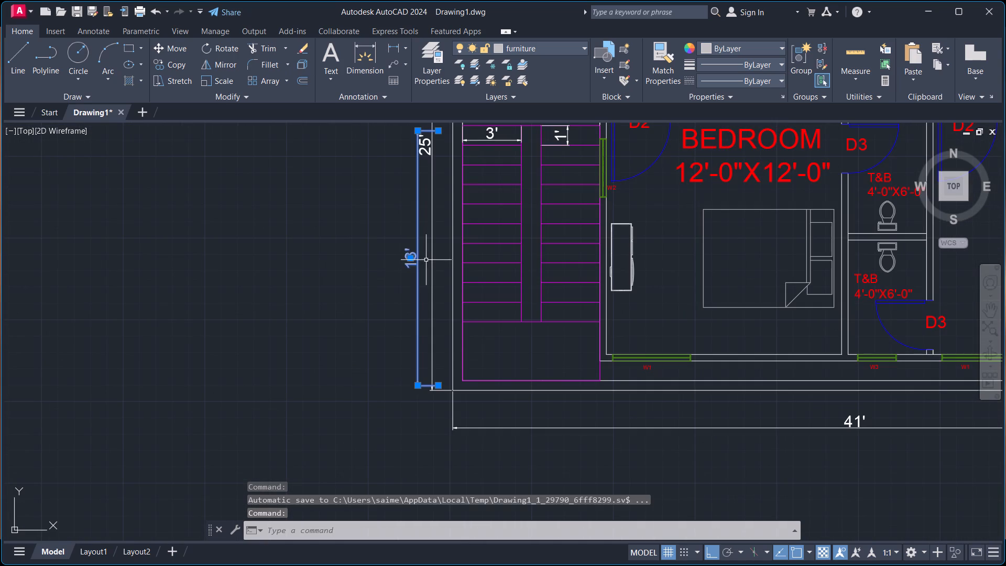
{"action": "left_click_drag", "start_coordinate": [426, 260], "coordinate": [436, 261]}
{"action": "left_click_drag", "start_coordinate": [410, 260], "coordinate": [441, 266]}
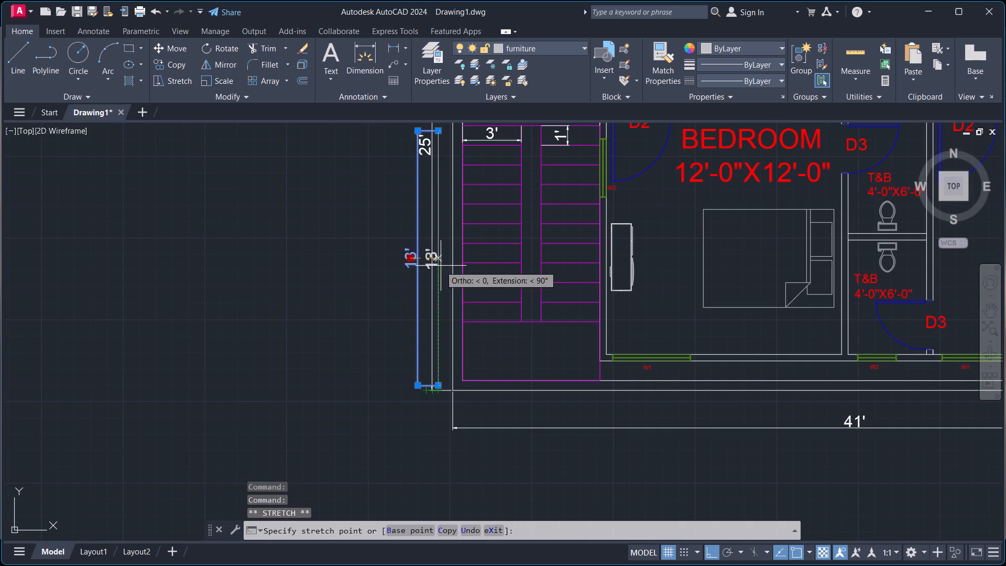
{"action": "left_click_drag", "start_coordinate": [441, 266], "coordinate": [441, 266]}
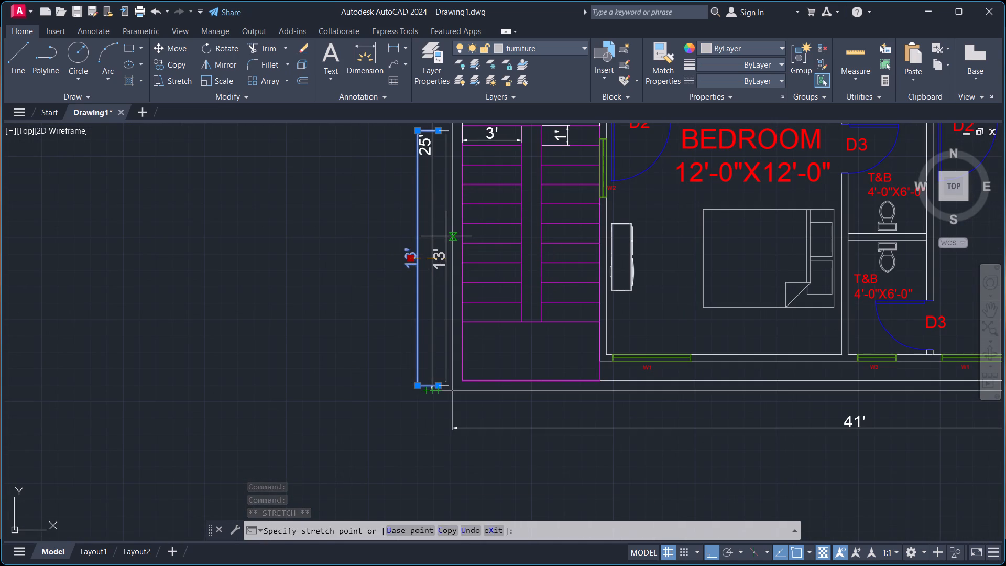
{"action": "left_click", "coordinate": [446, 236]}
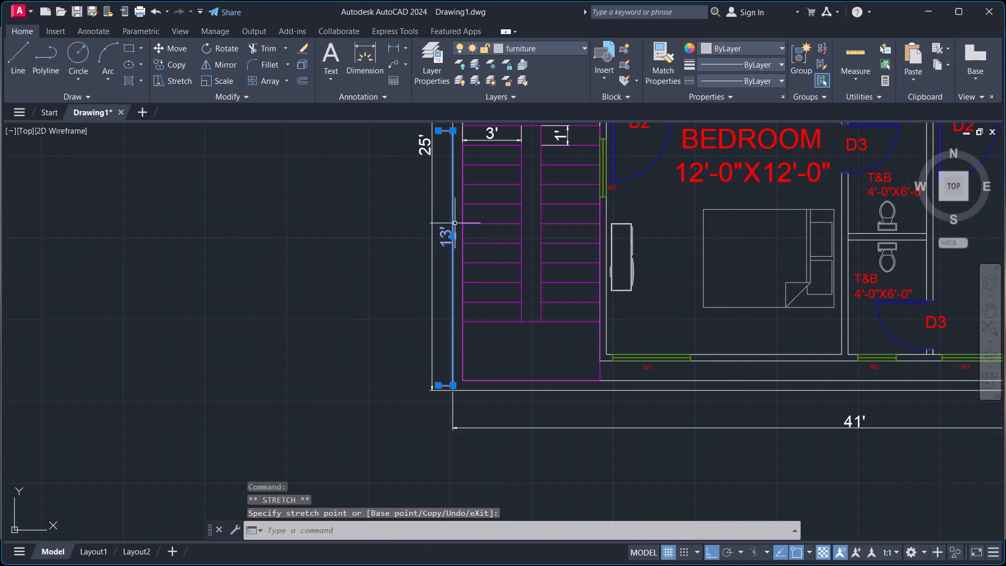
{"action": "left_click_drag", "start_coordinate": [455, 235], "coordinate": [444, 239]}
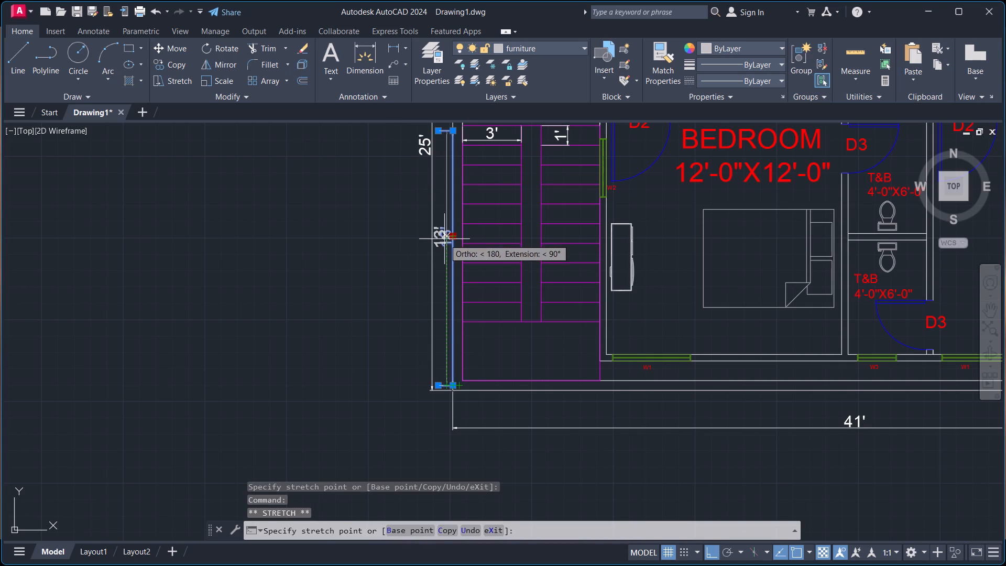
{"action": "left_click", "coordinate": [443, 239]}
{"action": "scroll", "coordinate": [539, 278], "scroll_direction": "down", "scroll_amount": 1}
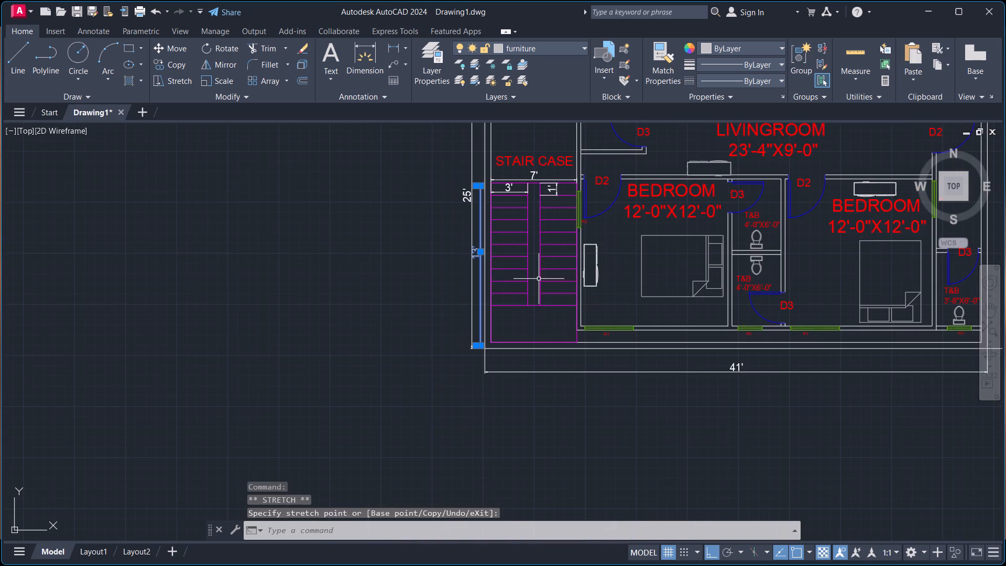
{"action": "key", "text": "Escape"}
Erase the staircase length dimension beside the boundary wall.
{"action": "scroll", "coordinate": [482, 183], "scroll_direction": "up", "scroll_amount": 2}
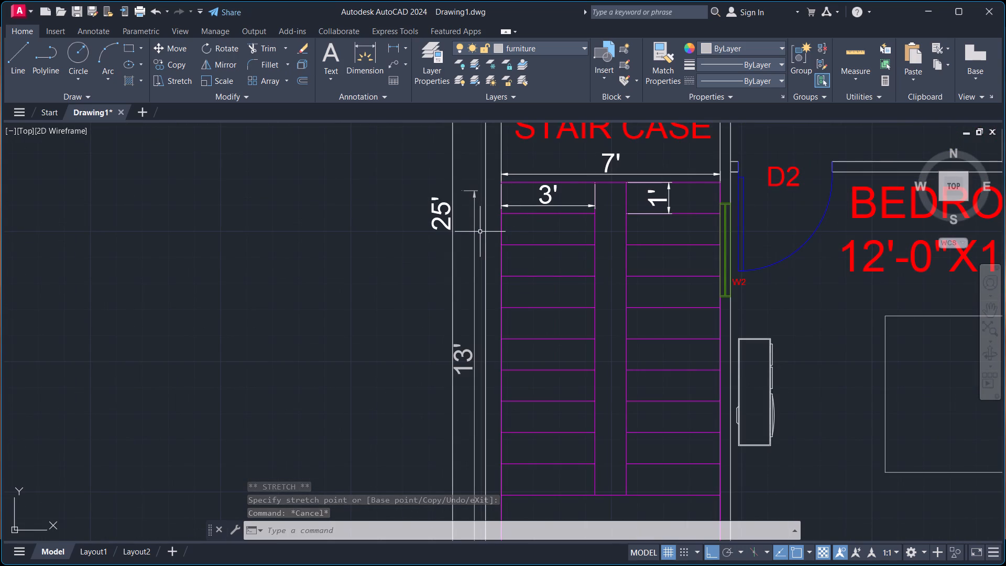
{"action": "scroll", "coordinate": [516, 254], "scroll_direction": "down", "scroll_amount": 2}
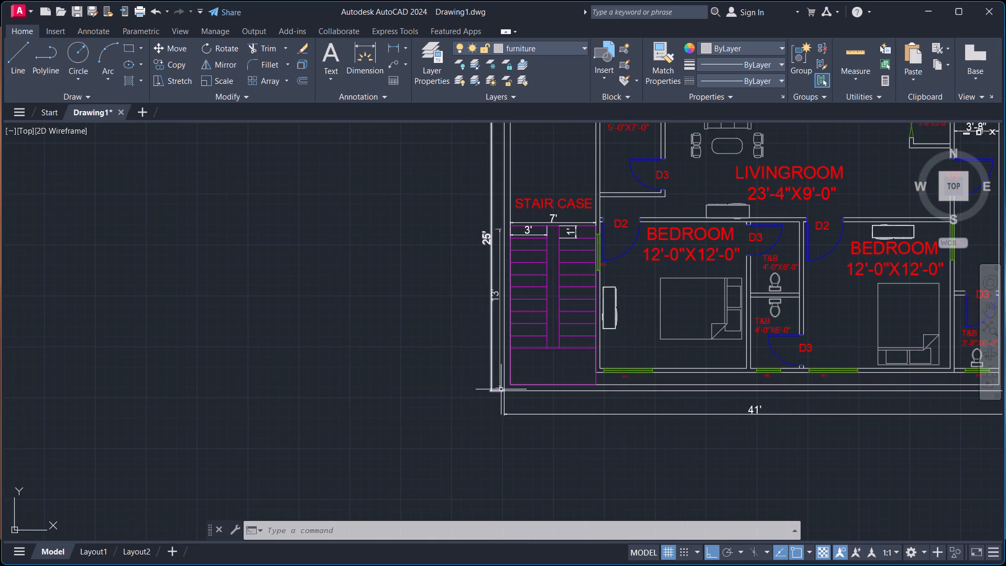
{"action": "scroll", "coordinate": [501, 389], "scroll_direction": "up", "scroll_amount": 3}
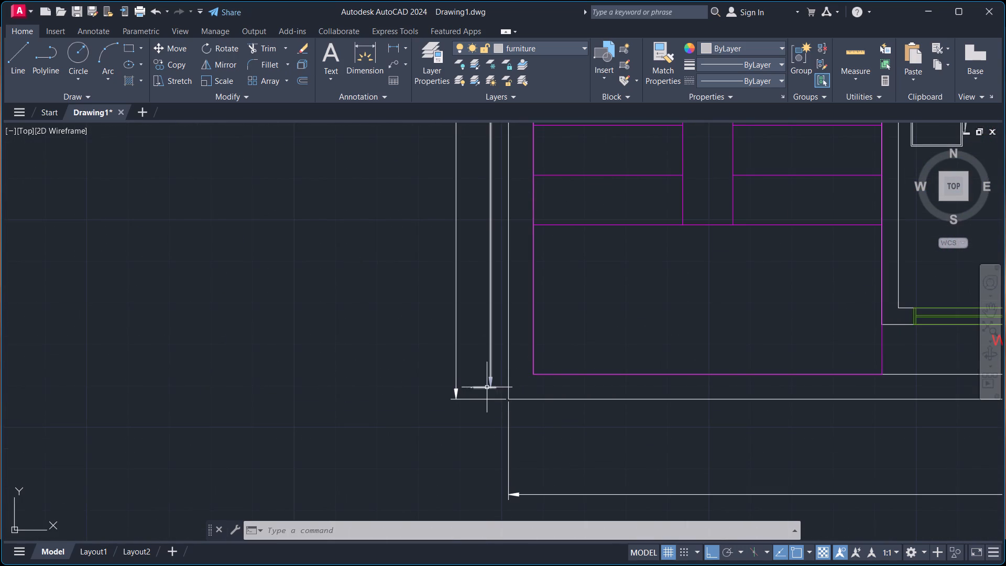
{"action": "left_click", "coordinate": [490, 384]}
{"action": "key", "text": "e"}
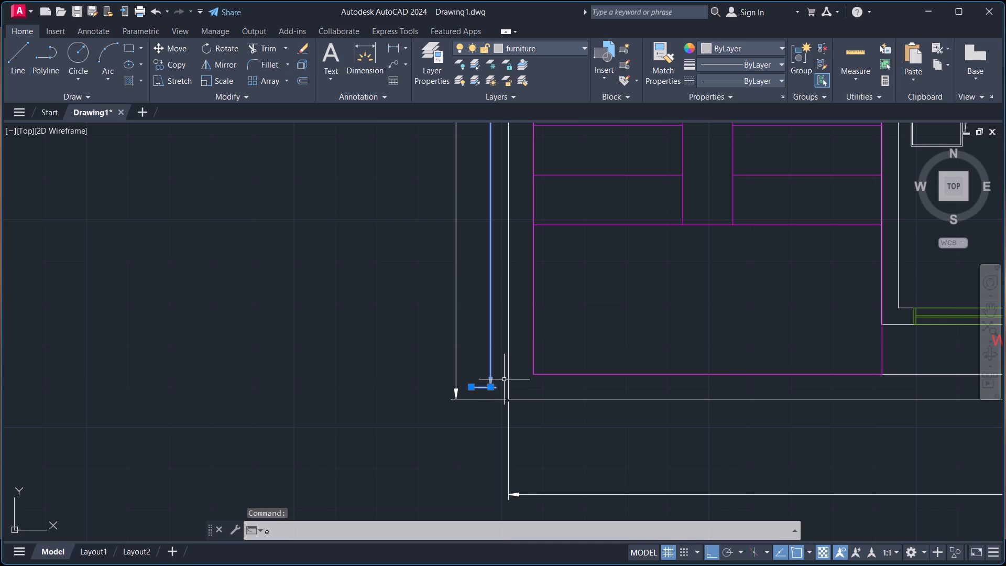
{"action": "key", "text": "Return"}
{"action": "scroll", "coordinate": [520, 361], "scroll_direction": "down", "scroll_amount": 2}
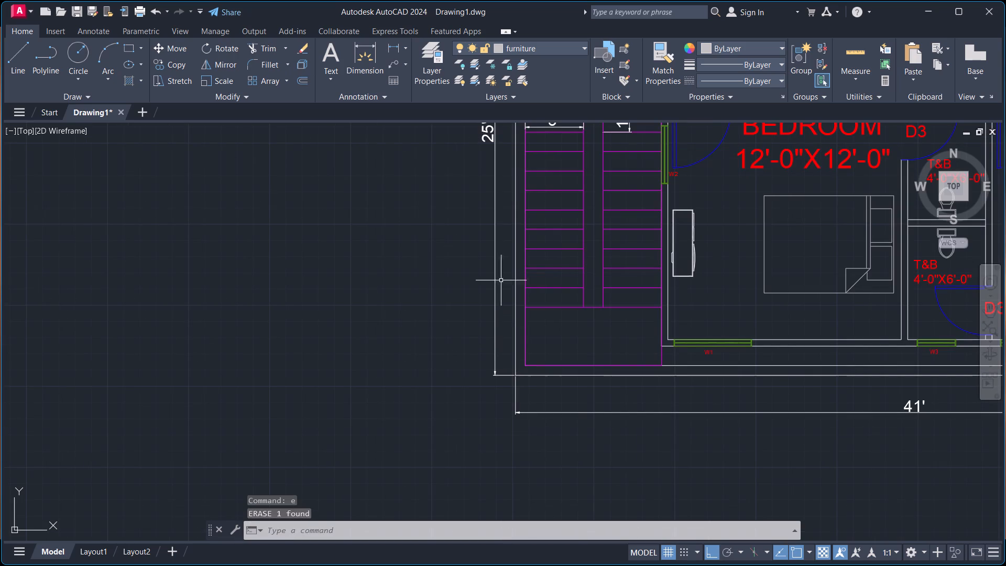
Move the overall 25' boundary dimension slightly farther outward from the boundary wall beside the staircase.
{"action": "middle_click_drag", "start_coordinate": [490, 191], "coordinate": [461, 353]}
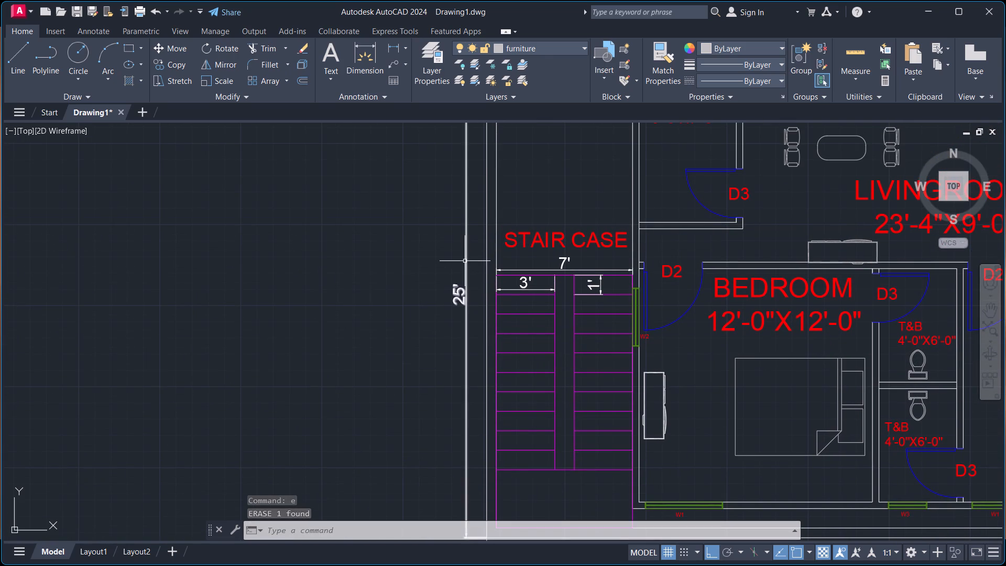
{"action": "left_click", "coordinate": [465, 261]}
{"action": "left_click_drag", "start_coordinate": [456, 294], "coordinate": [452, 297]}
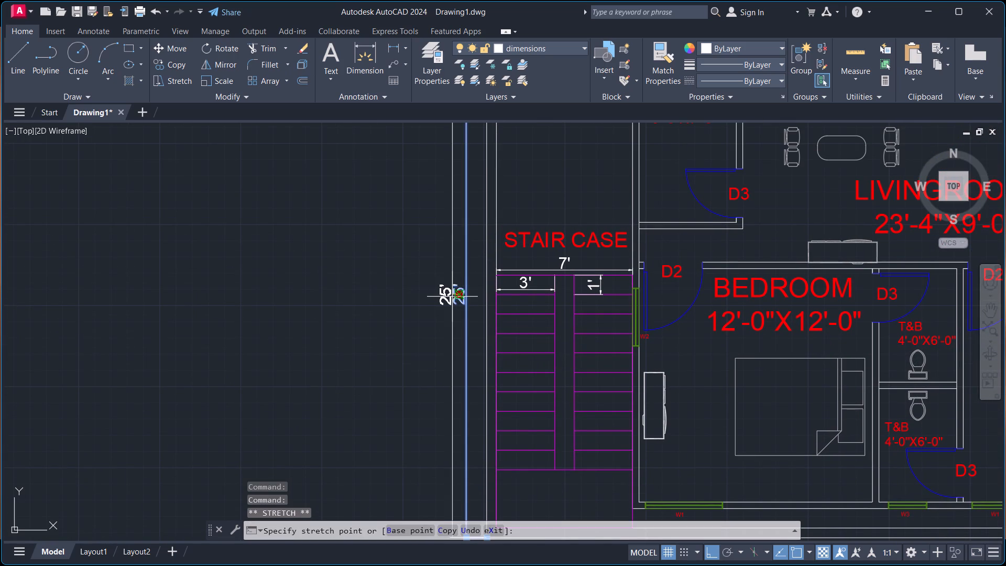
{"action": "left_click_drag", "start_coordinate": [452, 297], "coordinate": [450, 298]}
{"action": "left_click", "coordinate": [447, 298]}
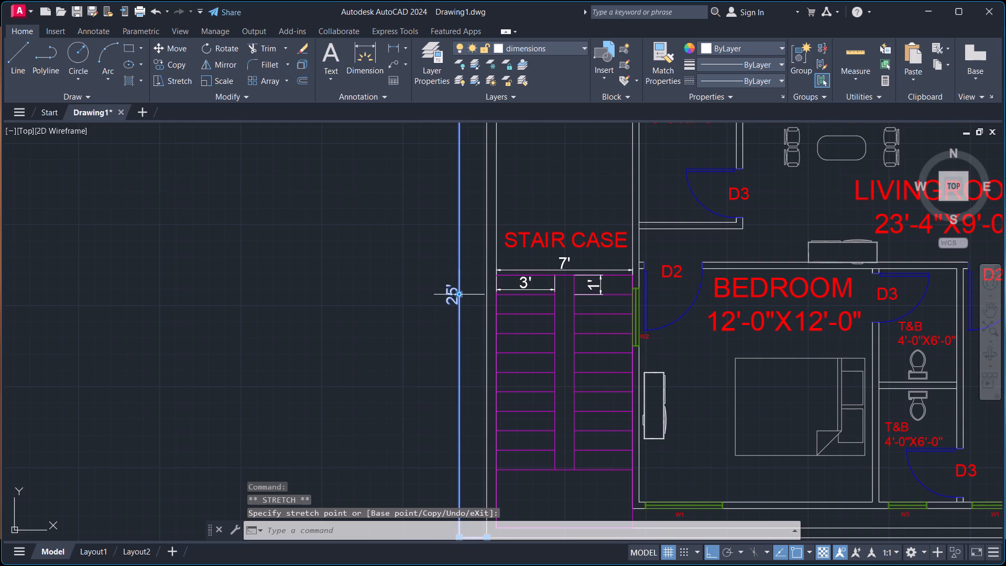
Add a linear dimension along the staircase's full length, placing its line between the boundary wall and the 25' dimension.
{"action": "left_click", "coordinate": [399, 47]}
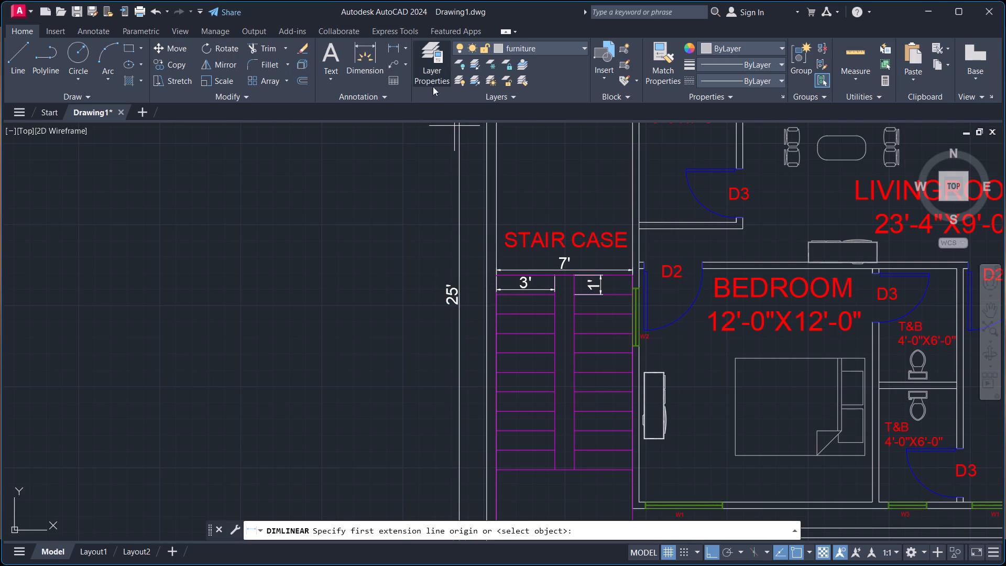
{"action": "left_click", "coordinate": [497, 278]}
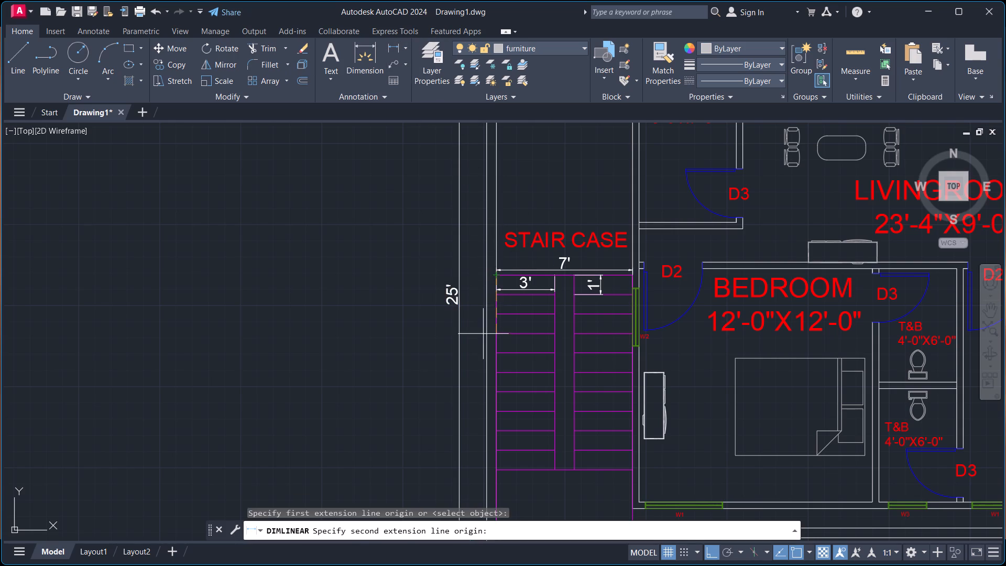
{"action": "scroll", "coordinate": [491, 321], "scroll_direction": "down", "scroll_amount": 3}
{"action": "scroll", "coordinate": [498, 374], "scroll_direction": "up", "scroll_amount": 4}
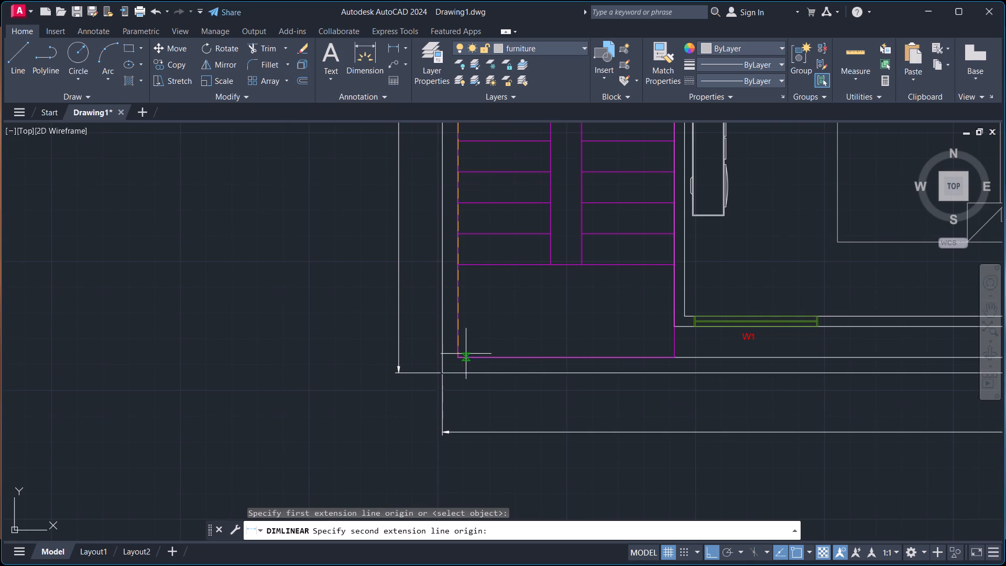
{"action": "left_click", "coordinate": [460, 355]}
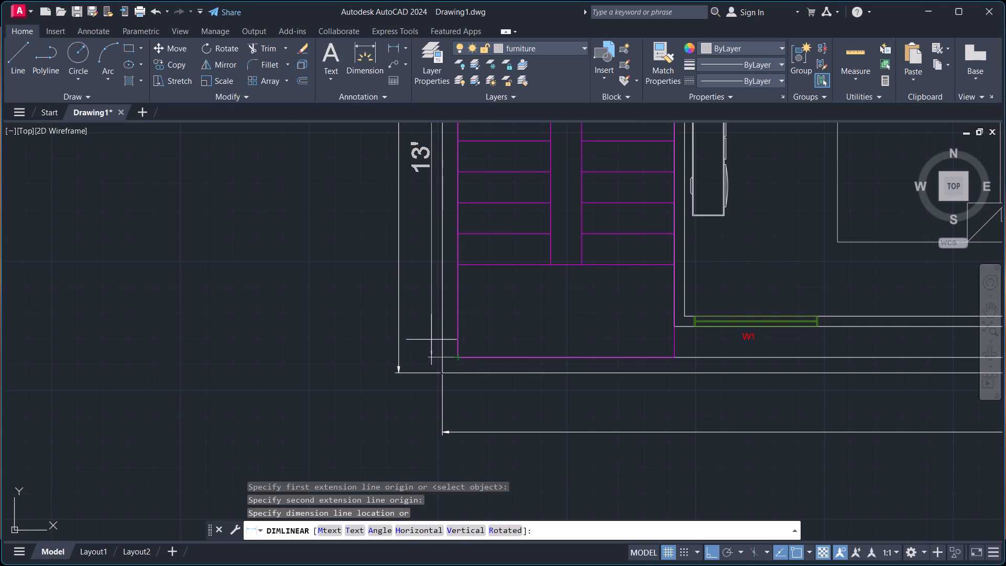
{"action": "left_click", "coordinate": [428, 340]}
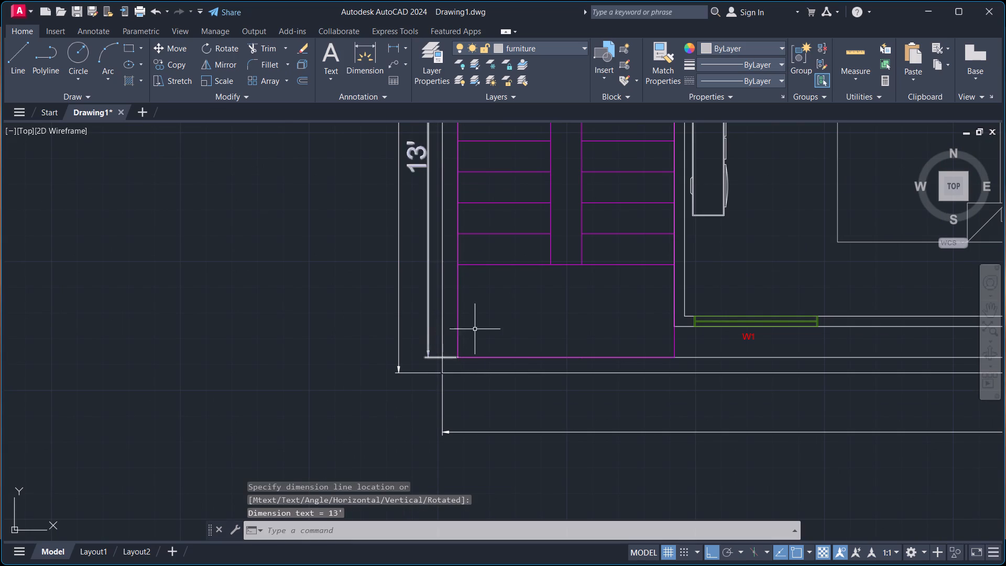
Save the finished floor plan in the Documents folder as an AutoCAD 2018 drawing named "project 2".
{"action": "scroll", "coordinate": [487, 326], "scroll_direction": "down", "scroll_amount": 3}
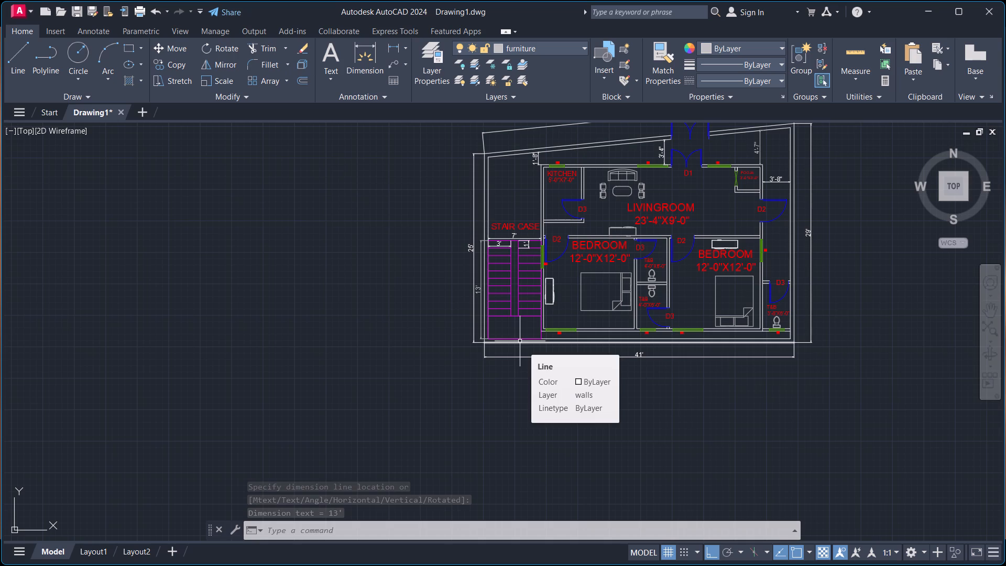
{"action": "middle_click_drag", "start_coordinate": [543, 407], "coordinate": [478, 416]}
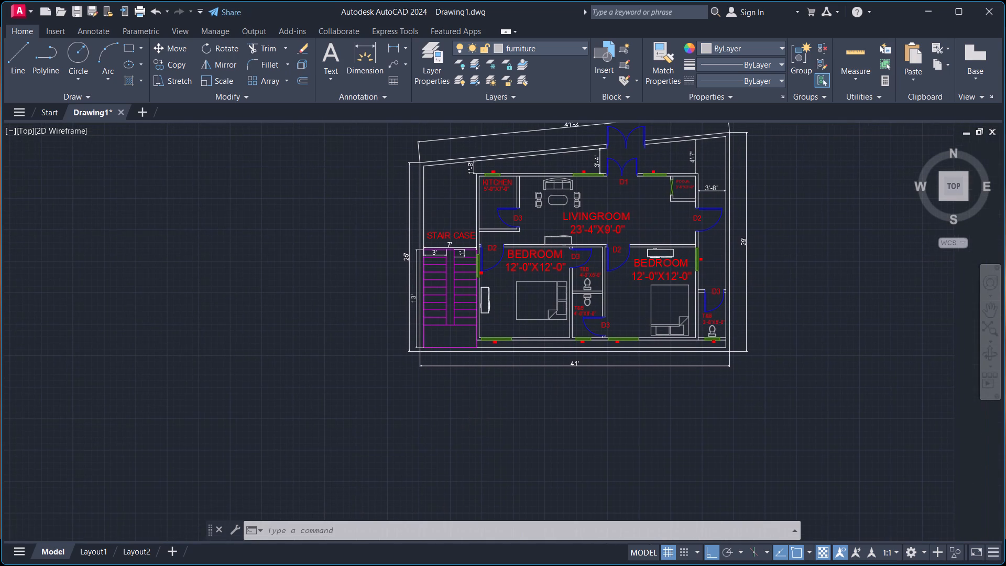
{"action": "middle_click_drag", "start_coordinate": [508, 426], "coordinate": [451, 469]}
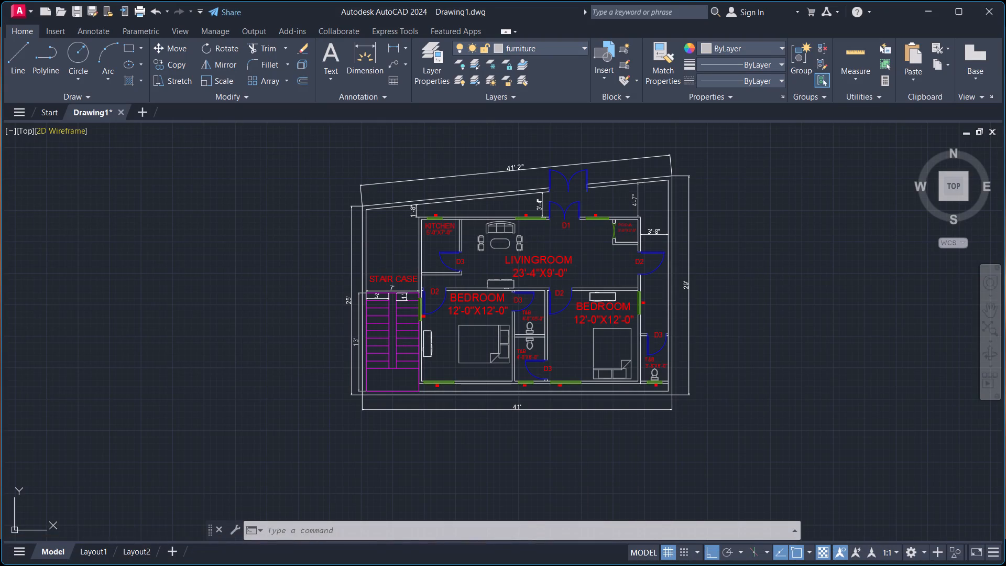
{"action": "left_click", "coordinate": [17, 111]}
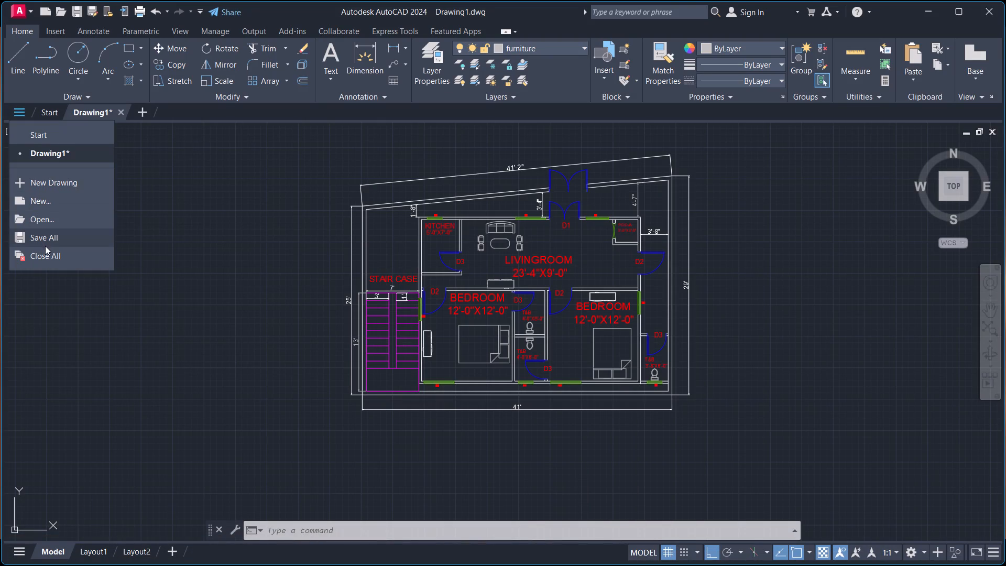
{"action": "left_click", "coordinate": [46, 240]}
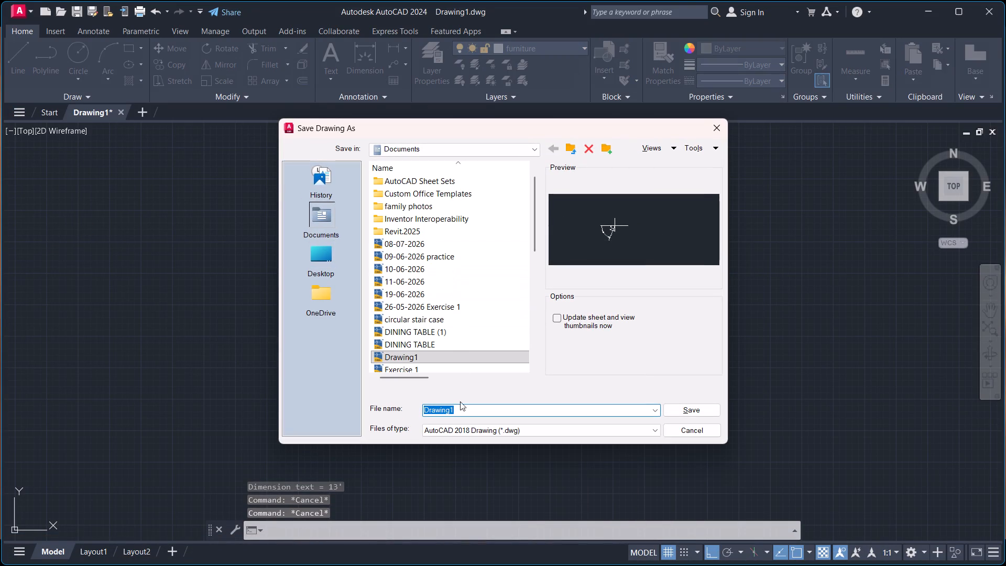
{"action": "key", "text": "BackSpace"}
{"action": "key", "text": "p"}
{"action": "type", "text": "roject 2"}
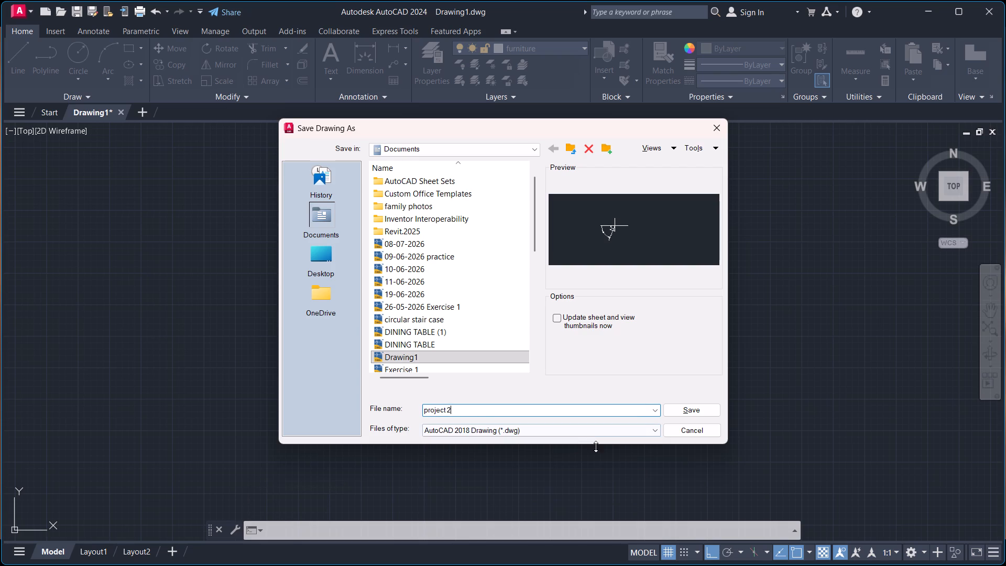
{"action": "left_click", "coordinate": [697, 407]}
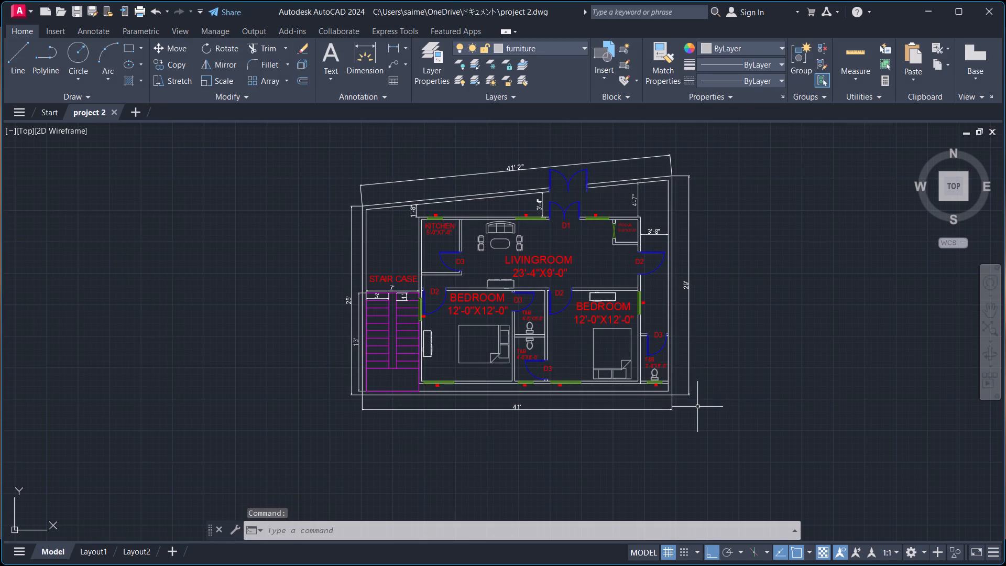